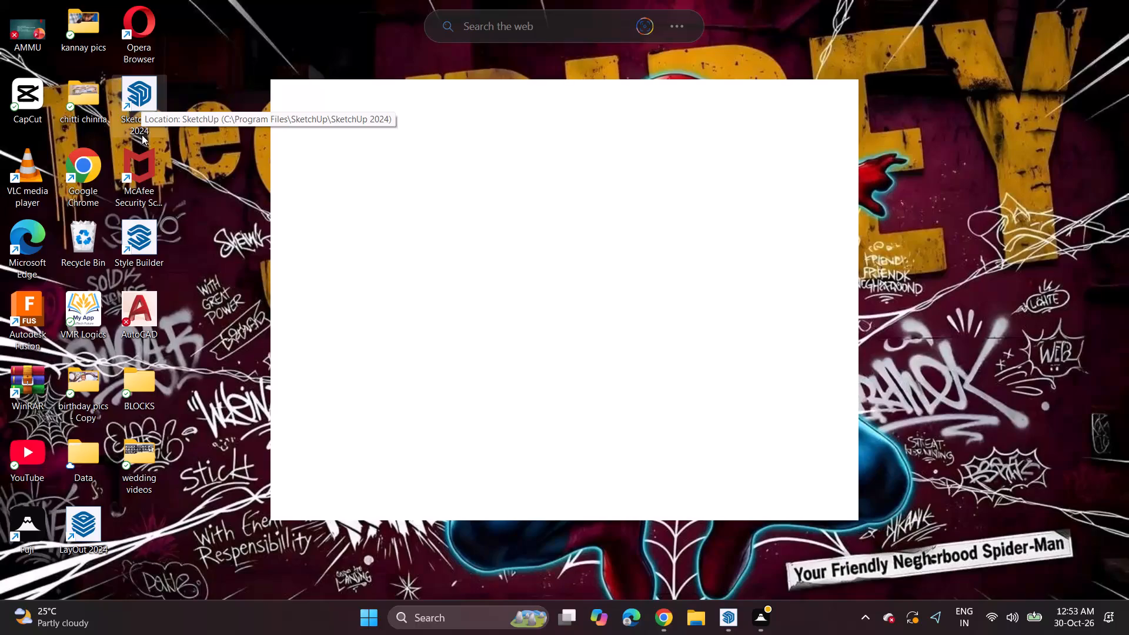
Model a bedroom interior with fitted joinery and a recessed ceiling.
Launch SketchUp 2024 from the desktop and dismiss the update announcement to start modeling.
double_click(141, 92)
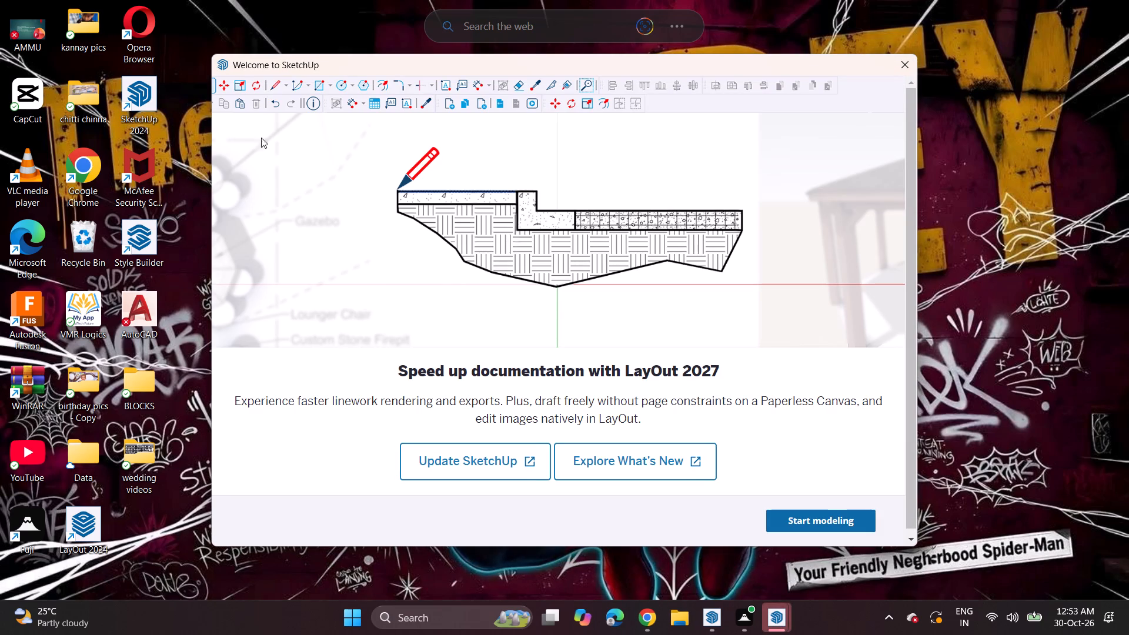
click(795, 517)
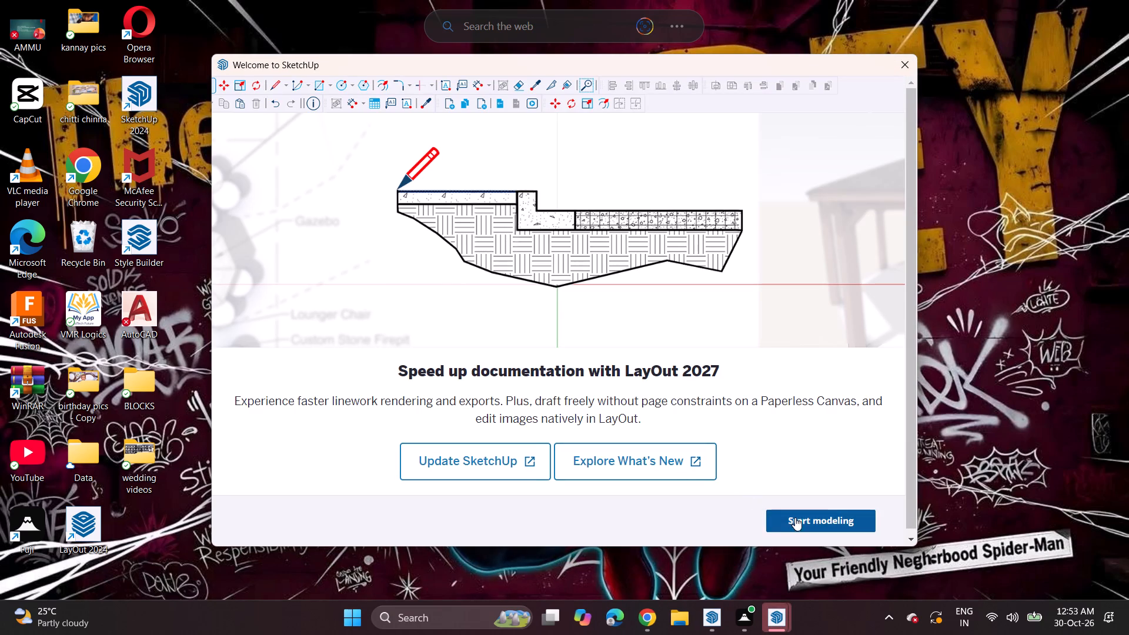
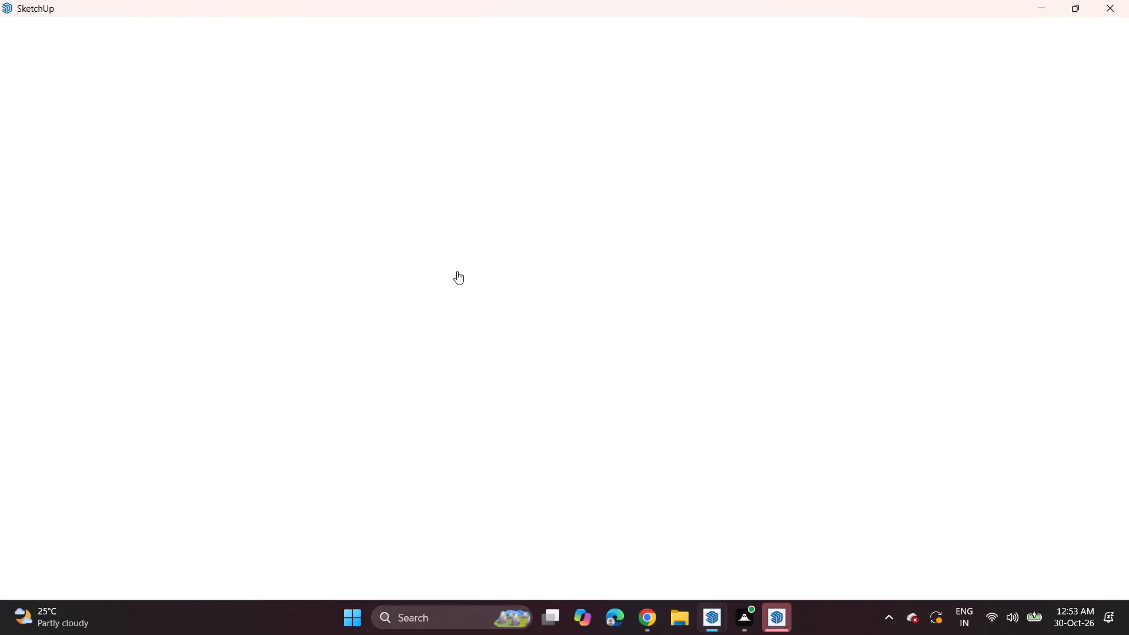
Draw a 20' by 20' rectangle on the ground plane, away from the origin, as the room's floor.
scroll(336, 305, down, 1)
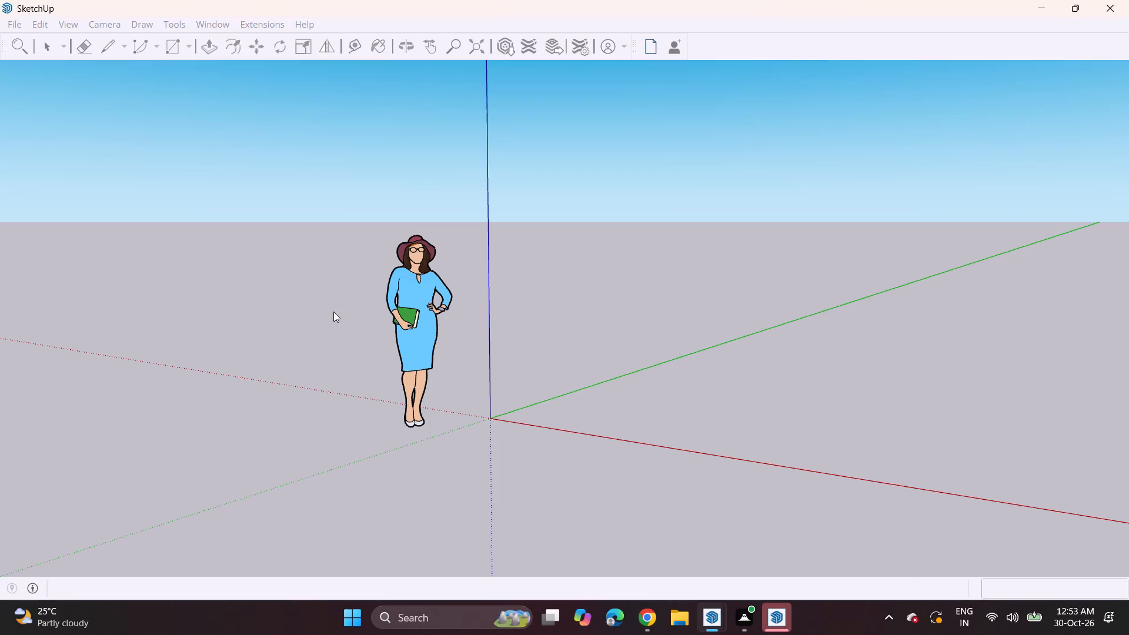
middle_drag(319, 335, 465, 373)
middle_drag(452, 373, 649, 382)
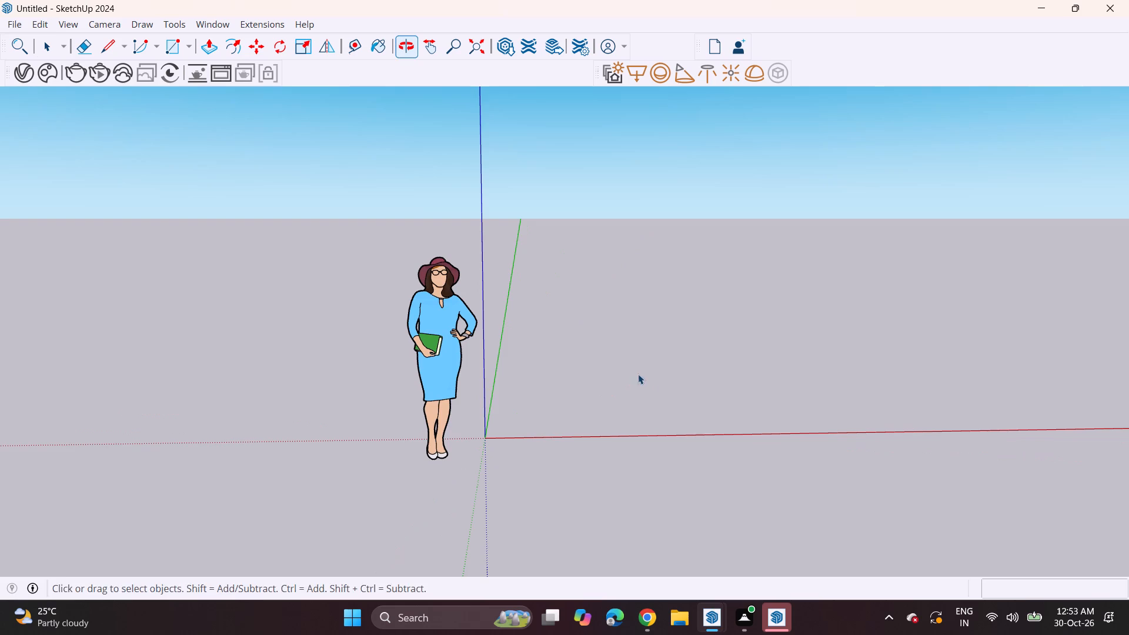
middle_drag(600, 359, 303, 376)
shift+scroll(299, 376, down, 1)
middle_drag(294, 398, 398, 412)
middle_drag(445, 397, 3, 466)
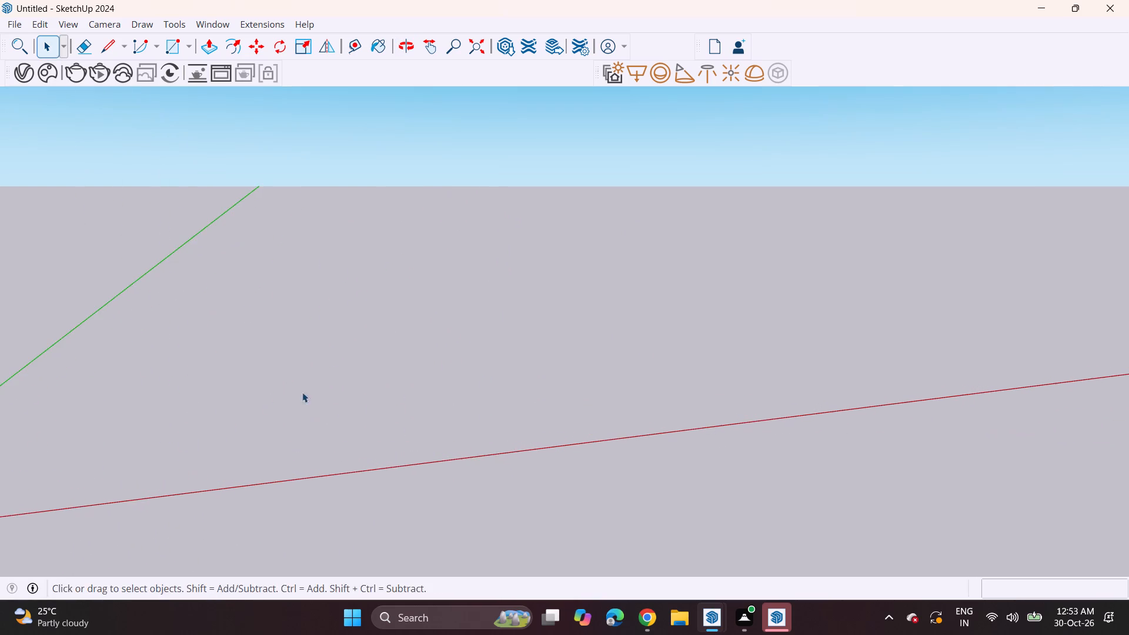
middle_drag(302, 392, 169, 430)
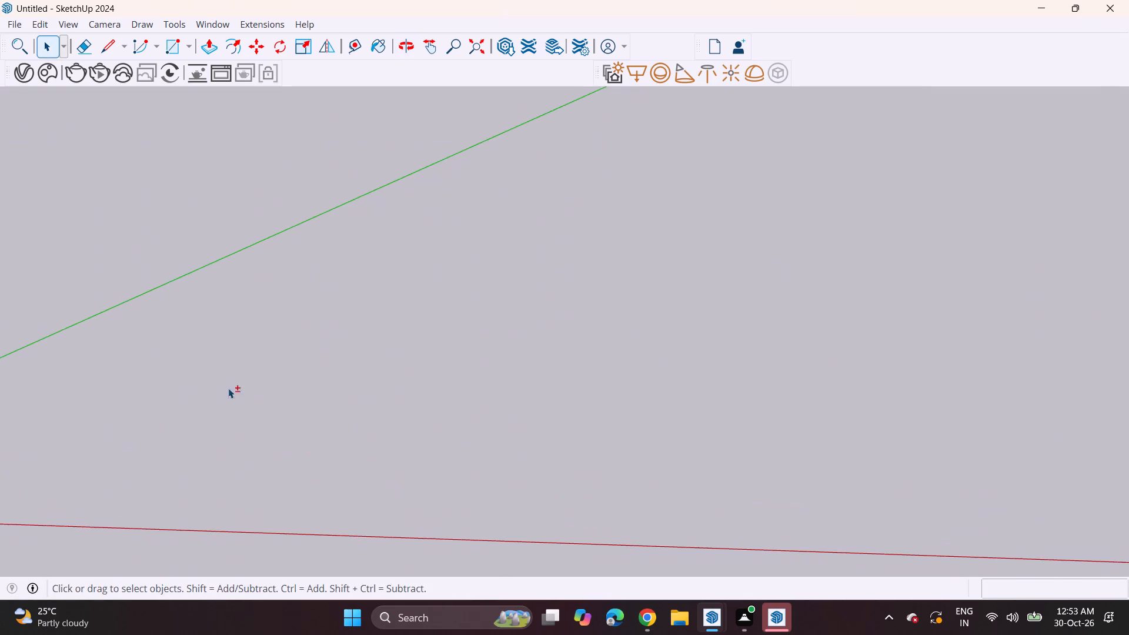
shift+middle_drag(228, 388, 8, 386)
click(165, 41)
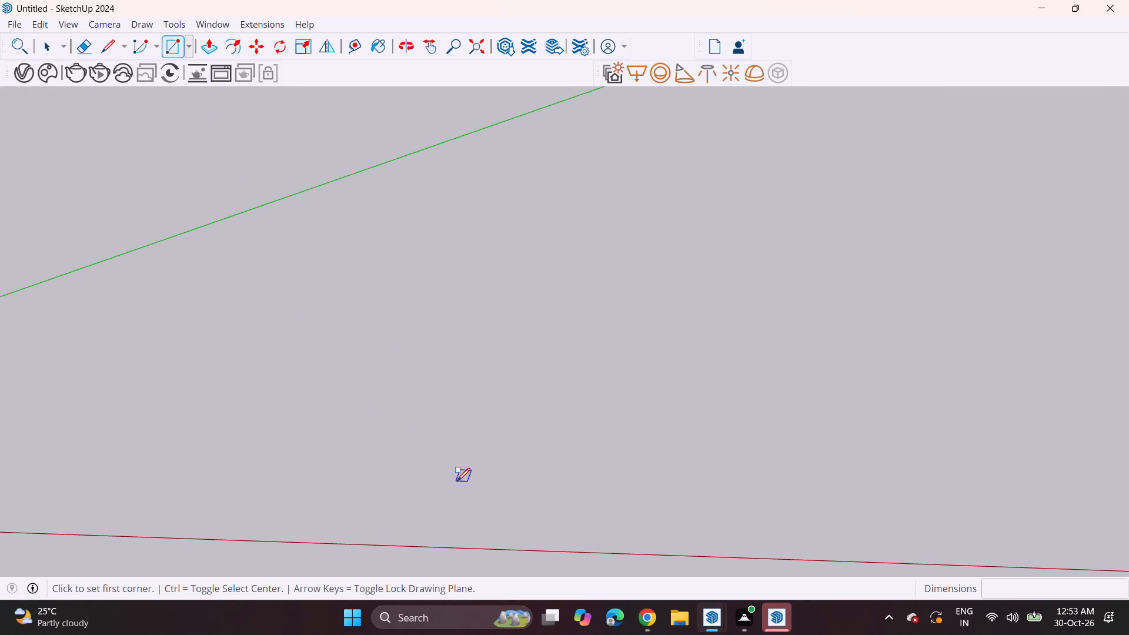
click(451, 403)
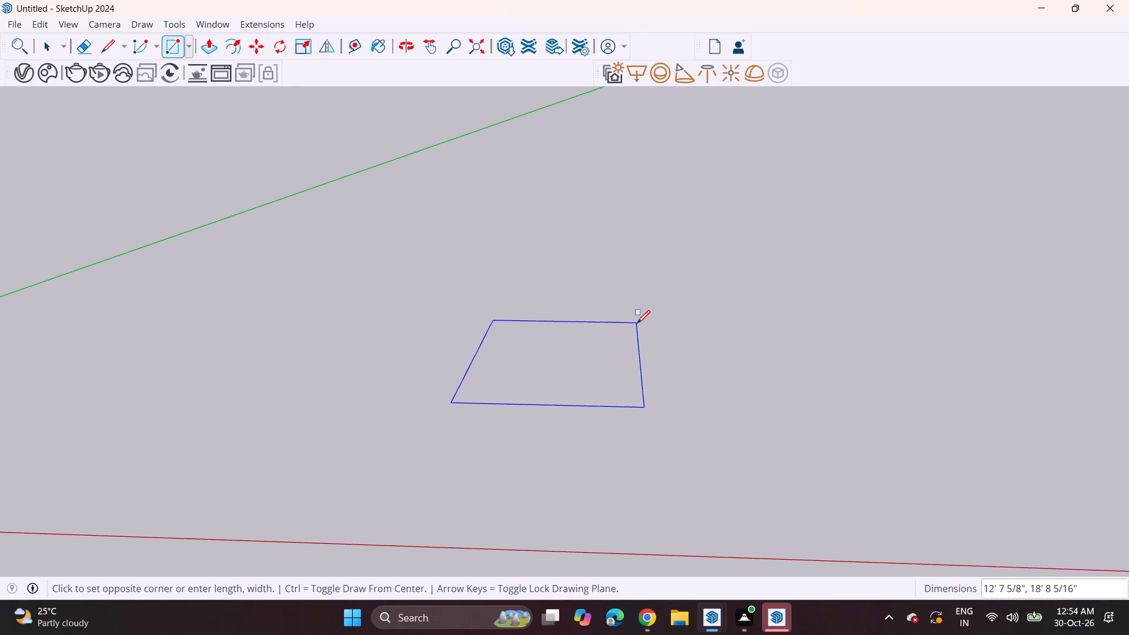
text(20',20')
key(Return)
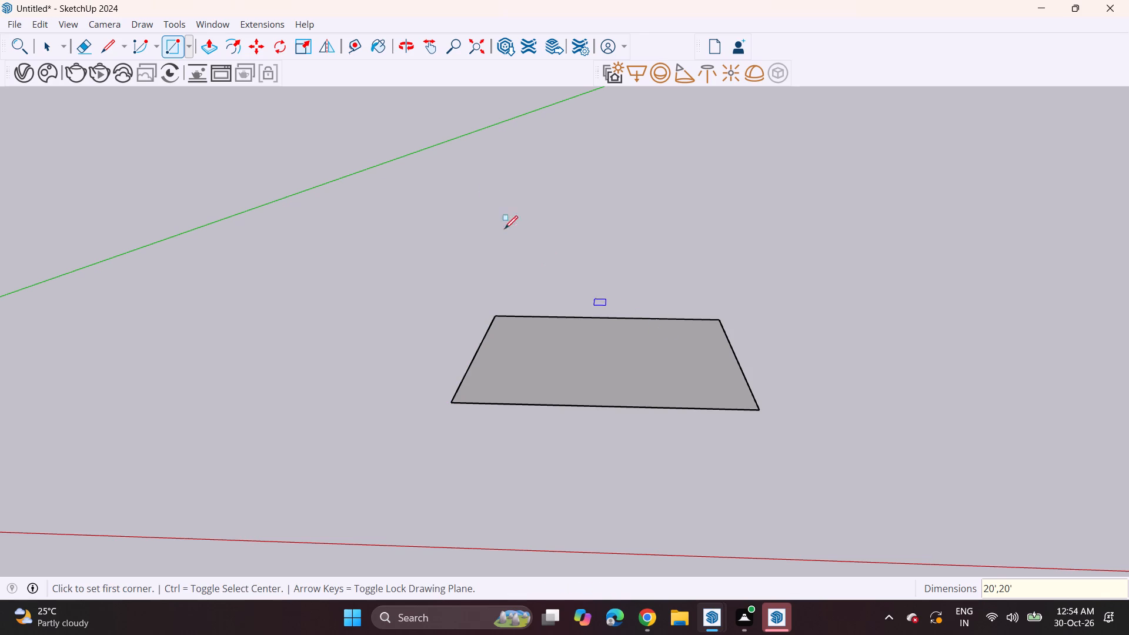
Offset the floor square's outline inward by about 5 3/8" to mark the wall thickness.
click(231, 48)
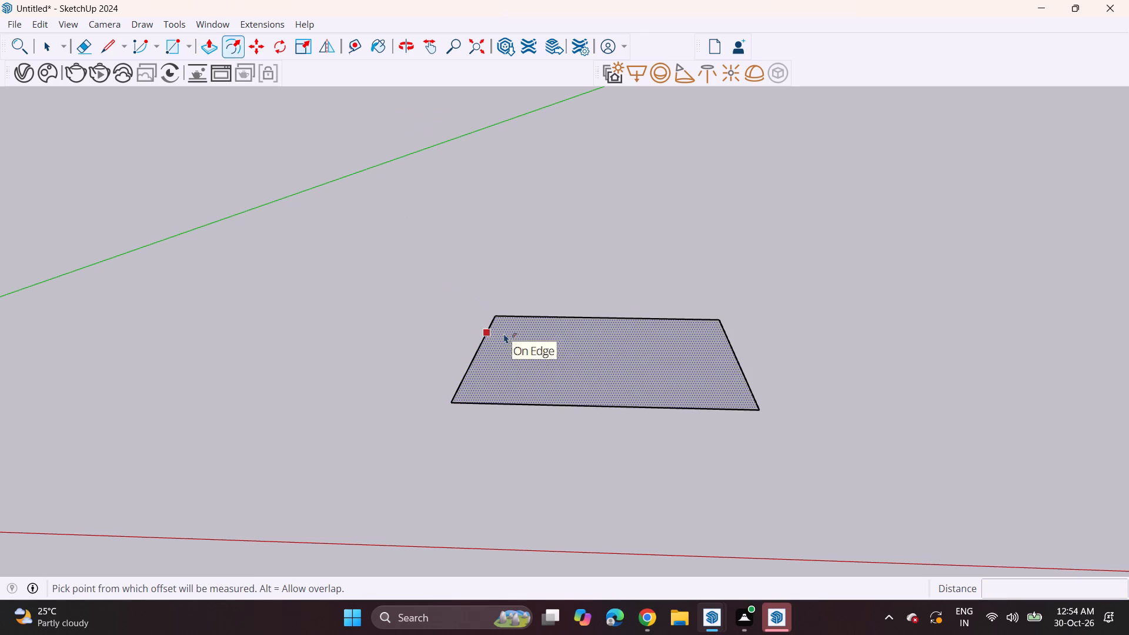
click(473, 372)
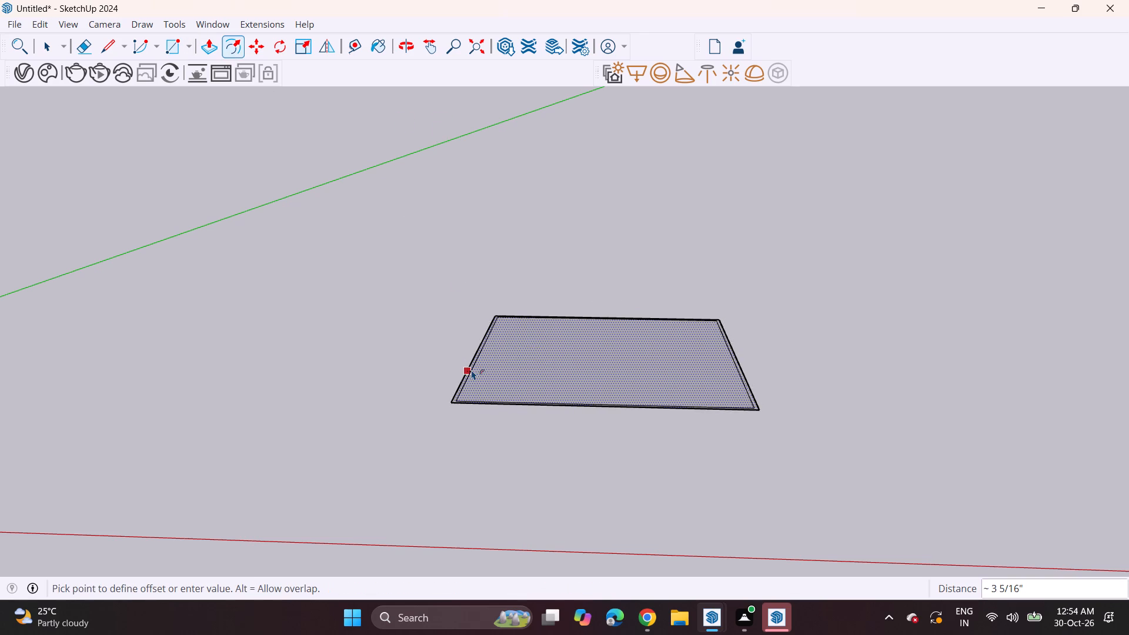
click(474, 370)
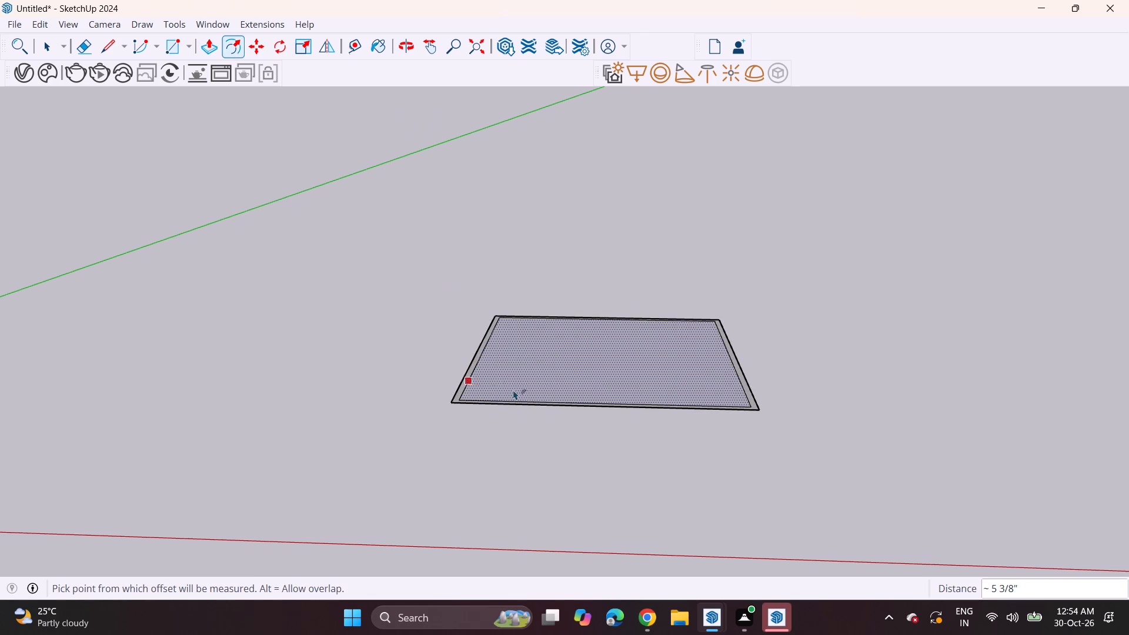
key(space)
Move the inner front edge outward about 5 3/8" onto the outer front edge, leaving a U-shaped wall outline.
scroll(554, 407, up, 5)
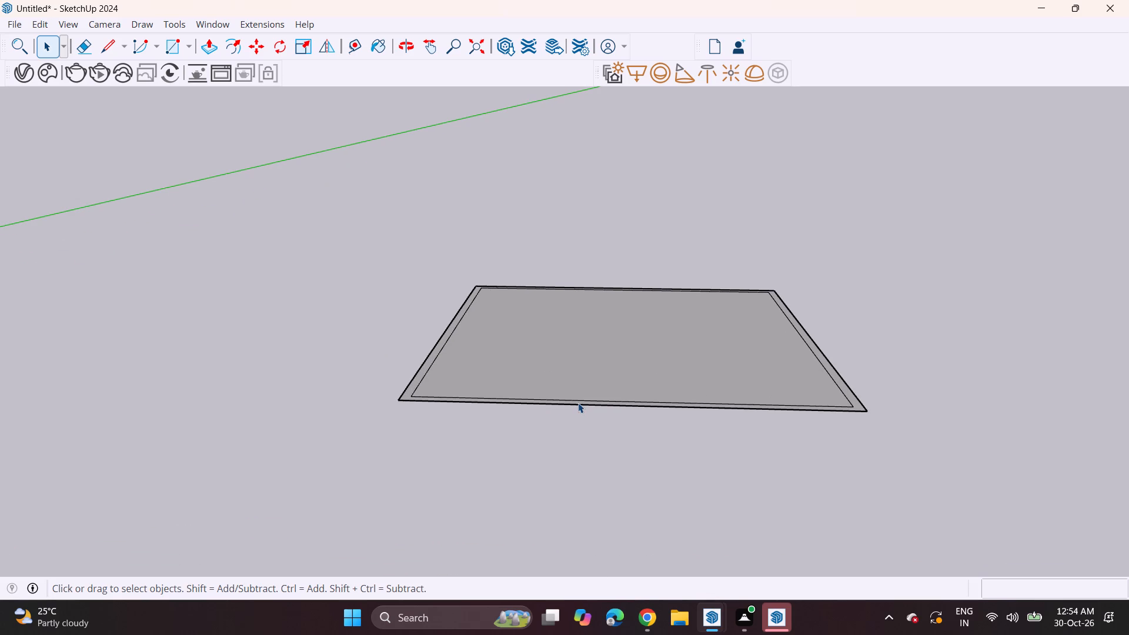
click(576, 402)
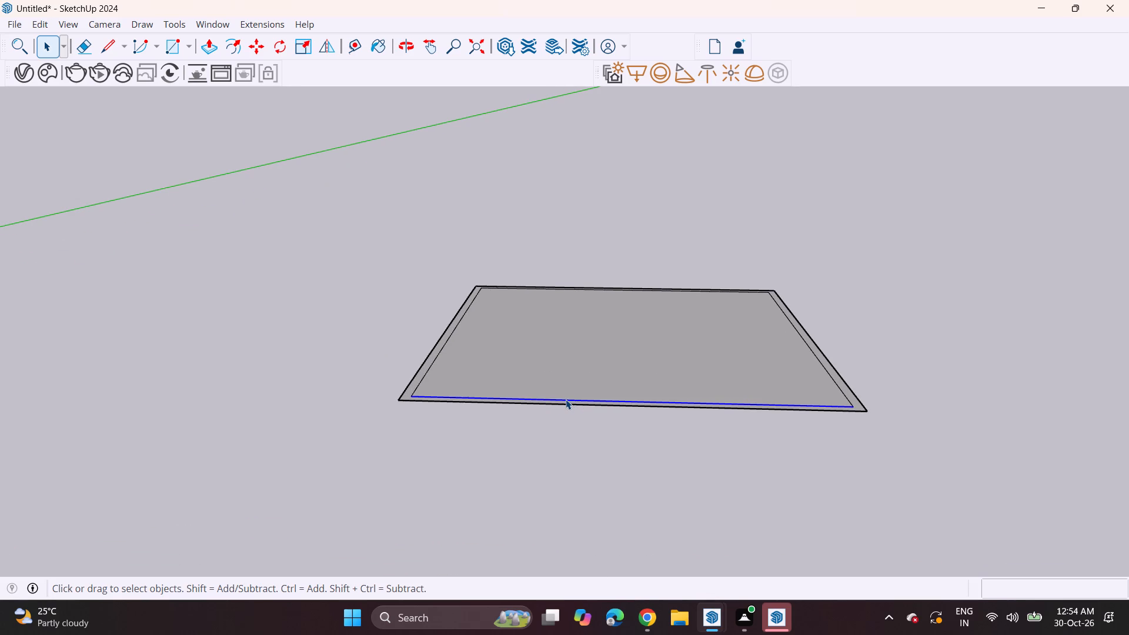
click(261, 45)
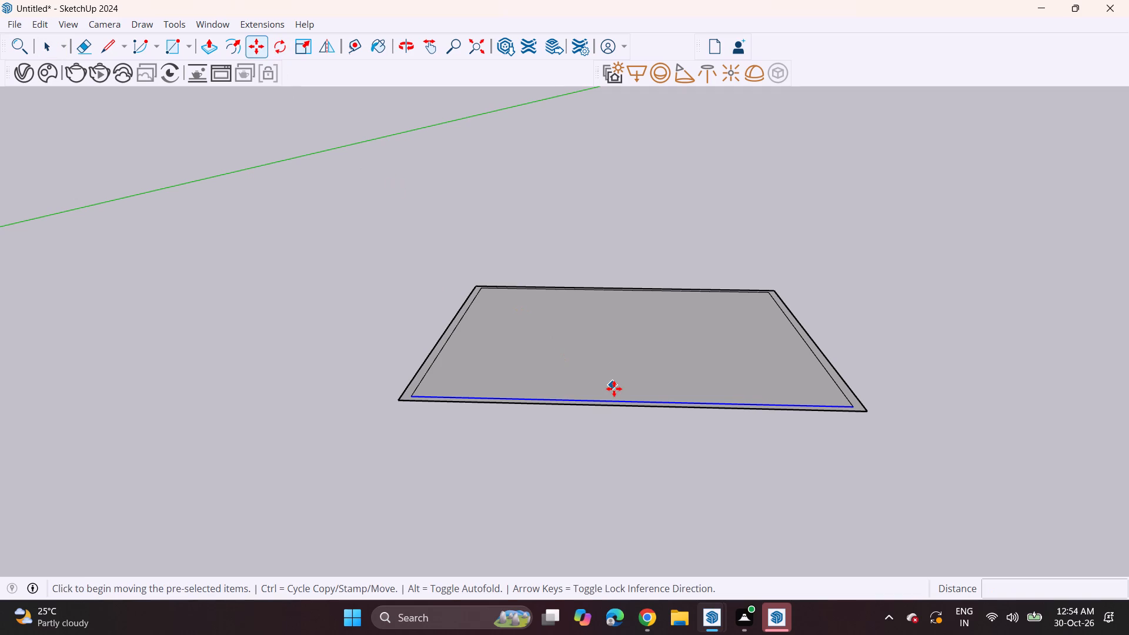
click(623, 401)
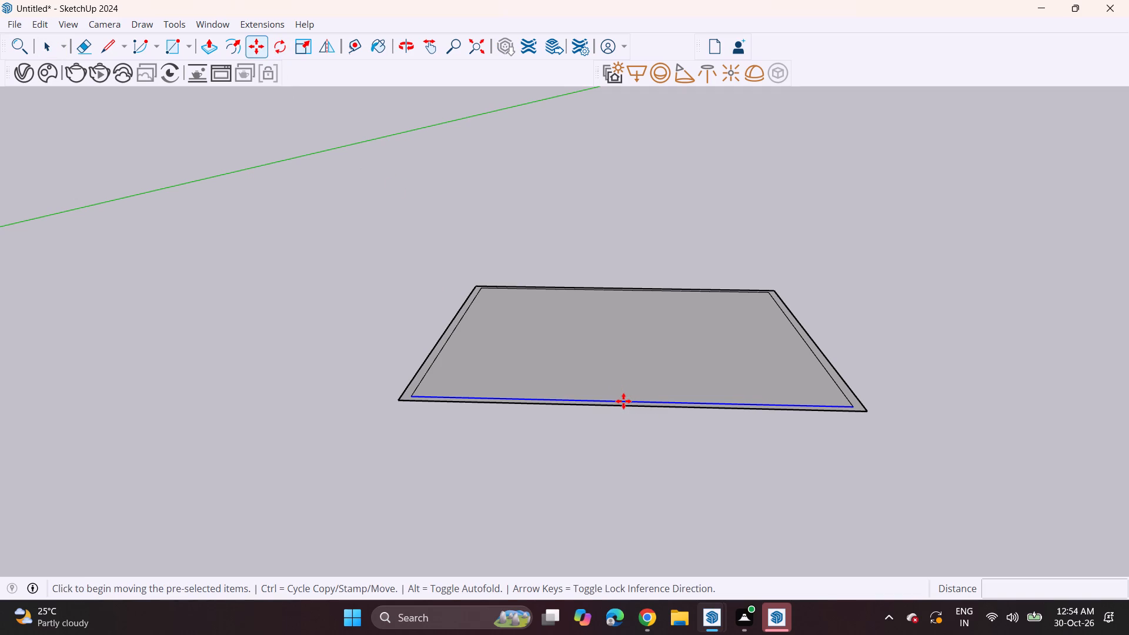
click(624, 408)
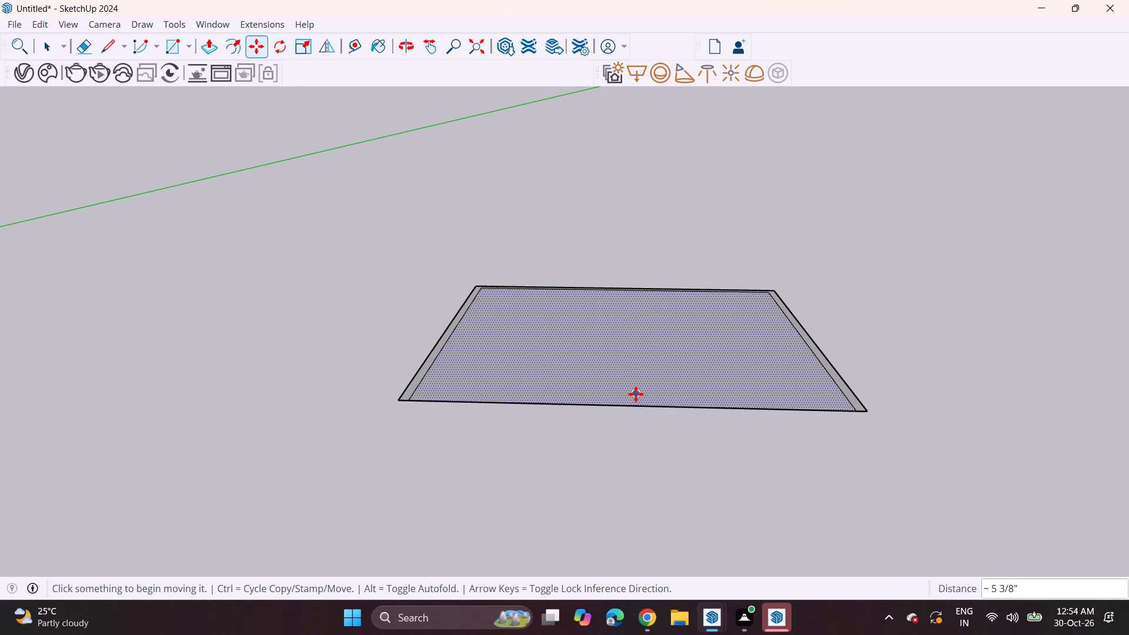
Push/Pull the U-shaped wall strip up 10' to raise the three walls.
scroll(618, 390, down, 5)
shift+middle_drag(660, 397, 505, 527)
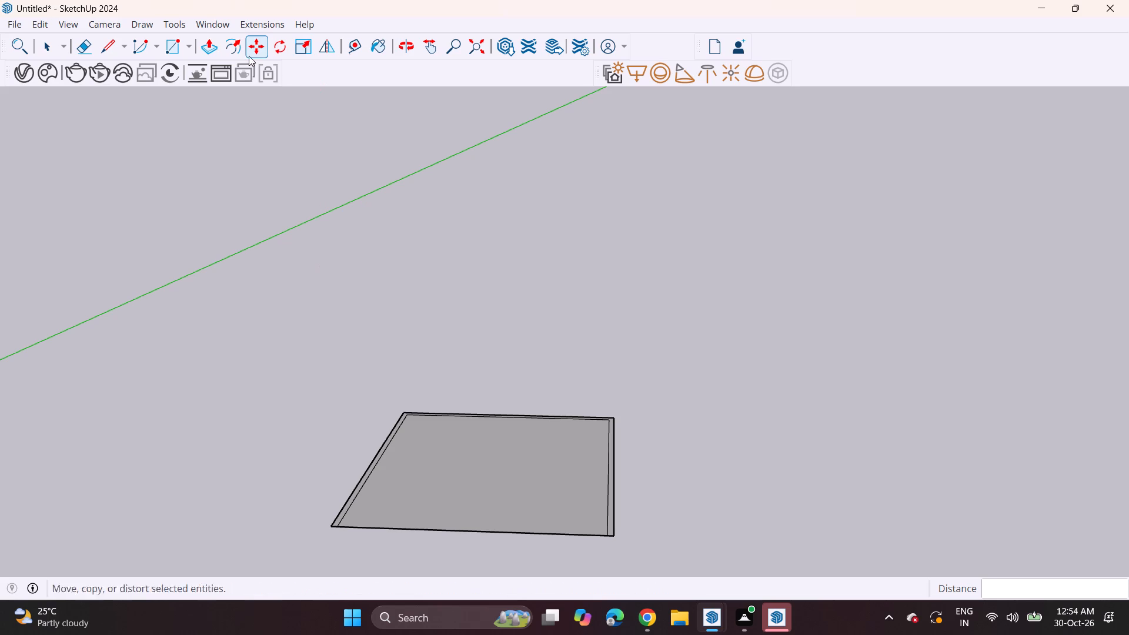
click(204, 42)
click(379, 456)
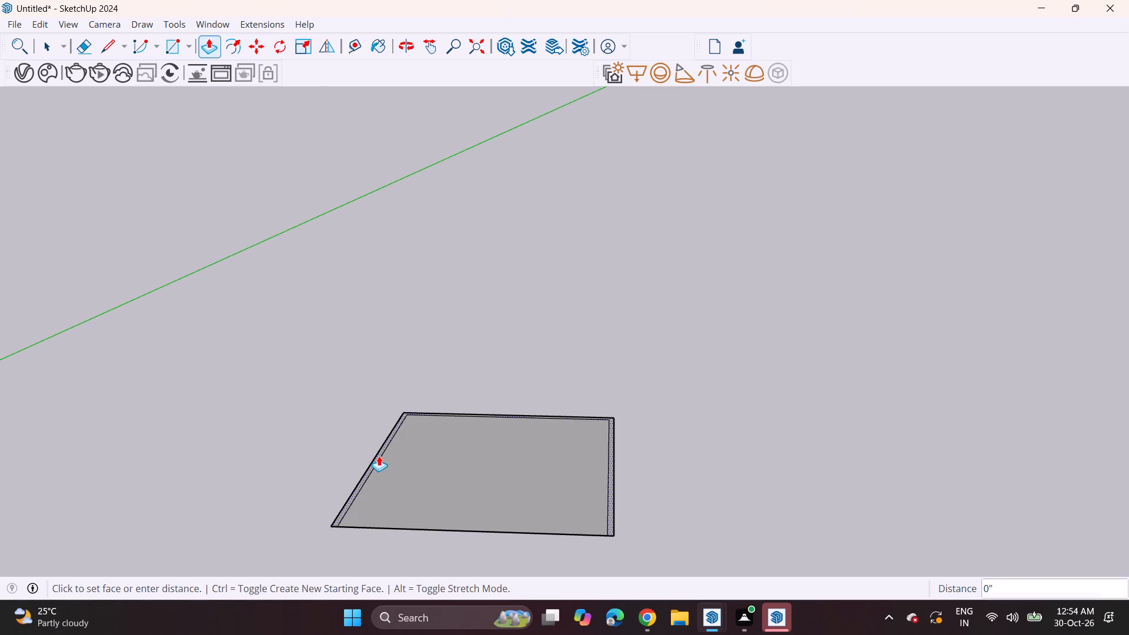
text(10')
key(Return)
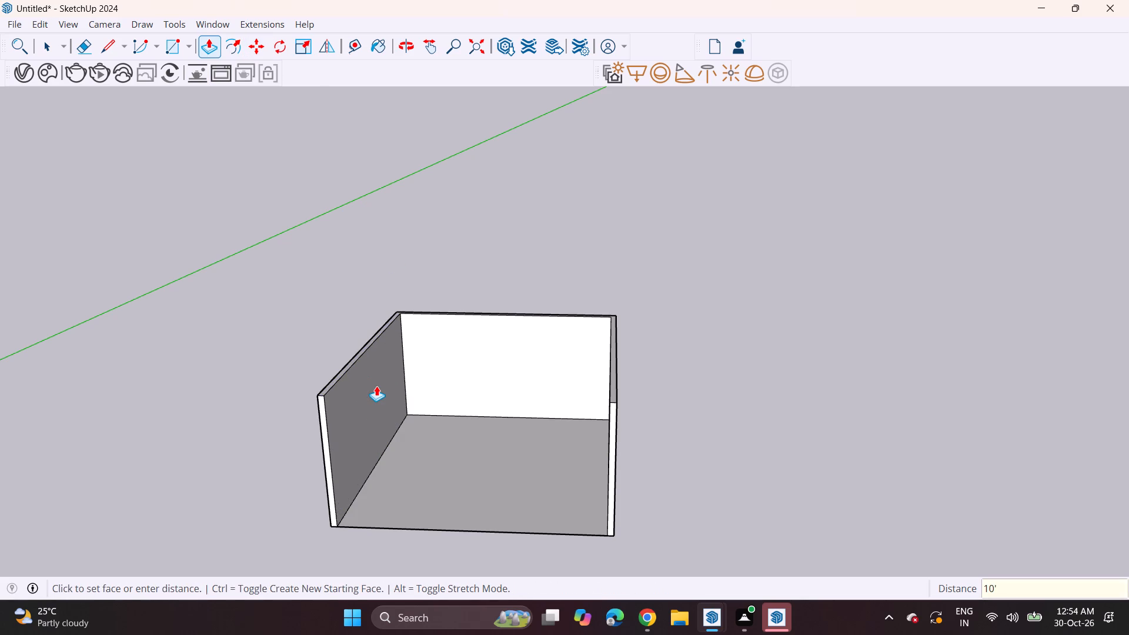
Draw a vertical rotated rectangle, 20' by 6", standing on the top outer edge of the back wall.
scroll(390, 343, up, 2)
middle_drag(397, 270, 398, 307)
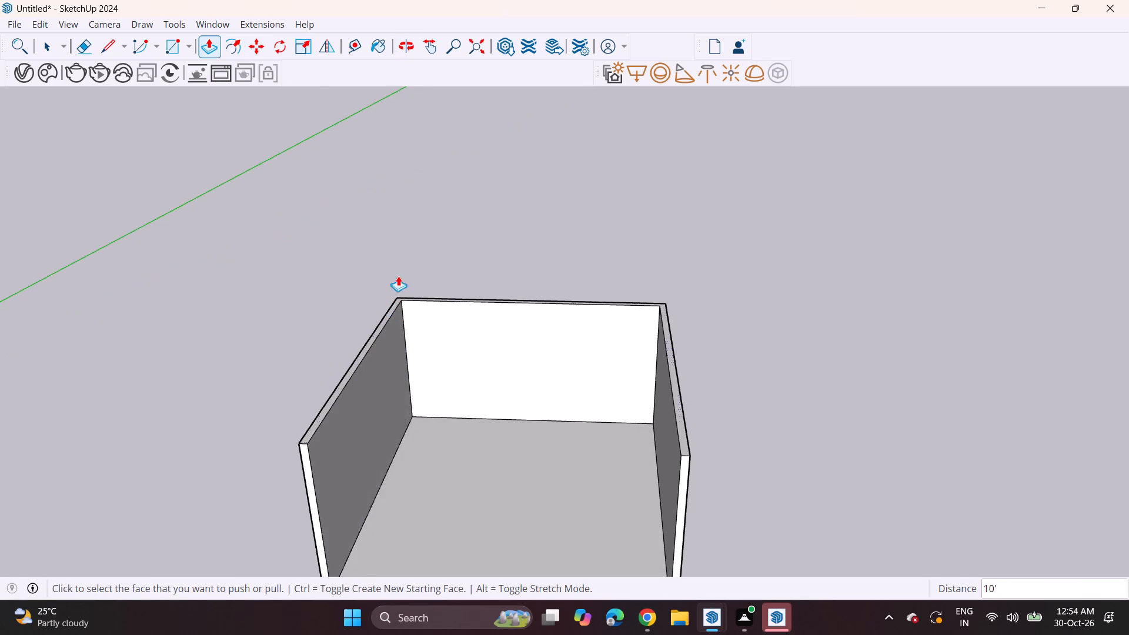
scroll(409, 252, up, 5)
click(194, 47)
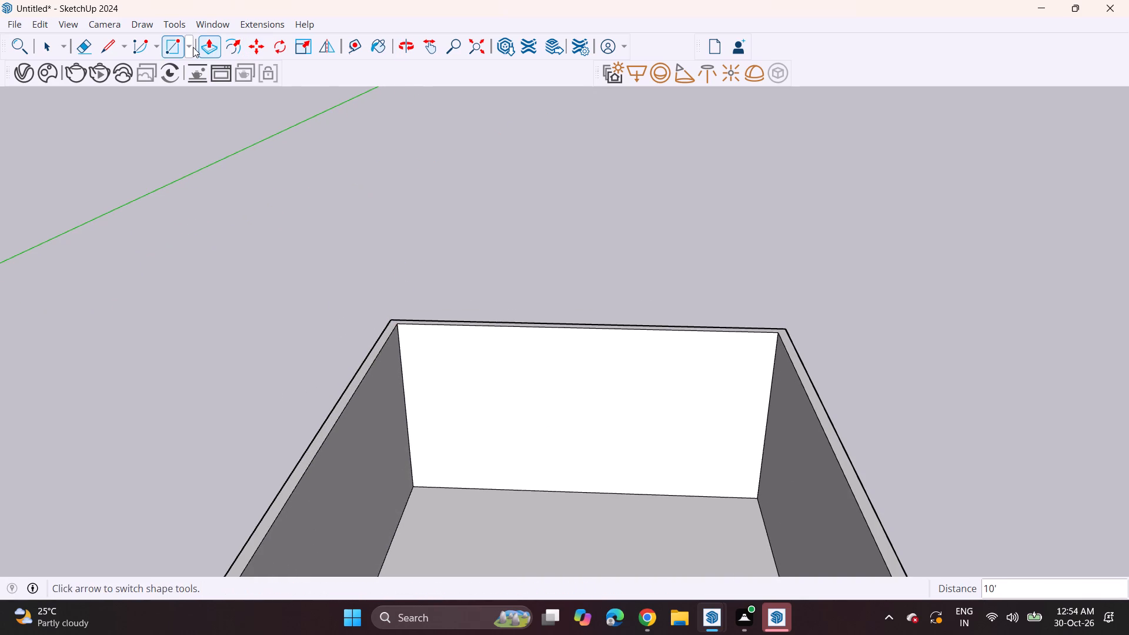
click(192, 47)
click(196, 85)
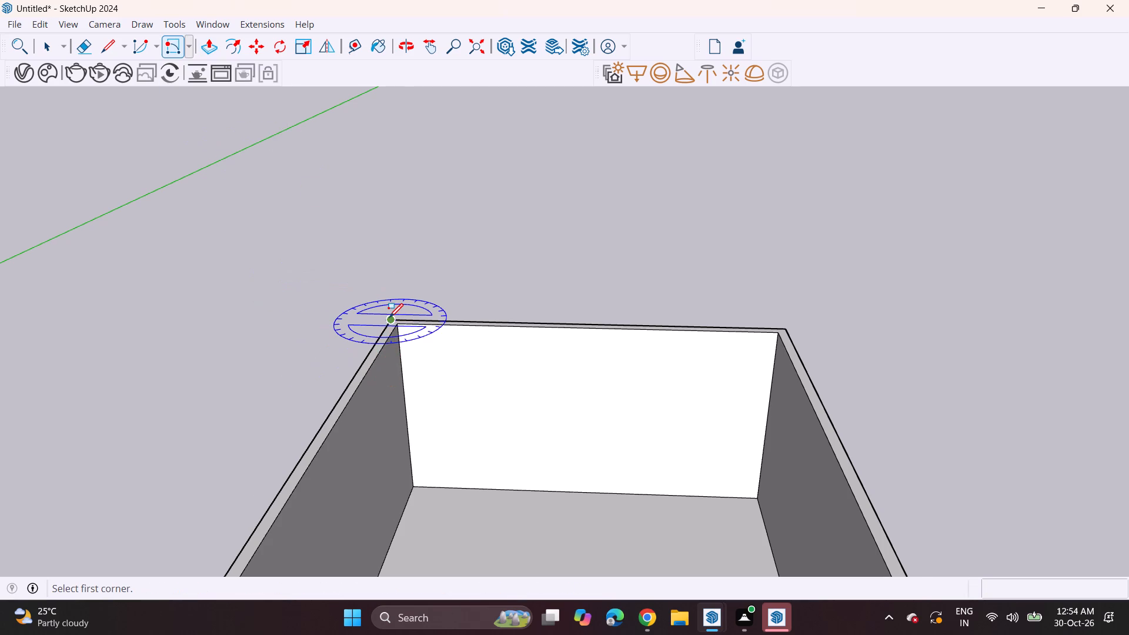
click(389, 317)
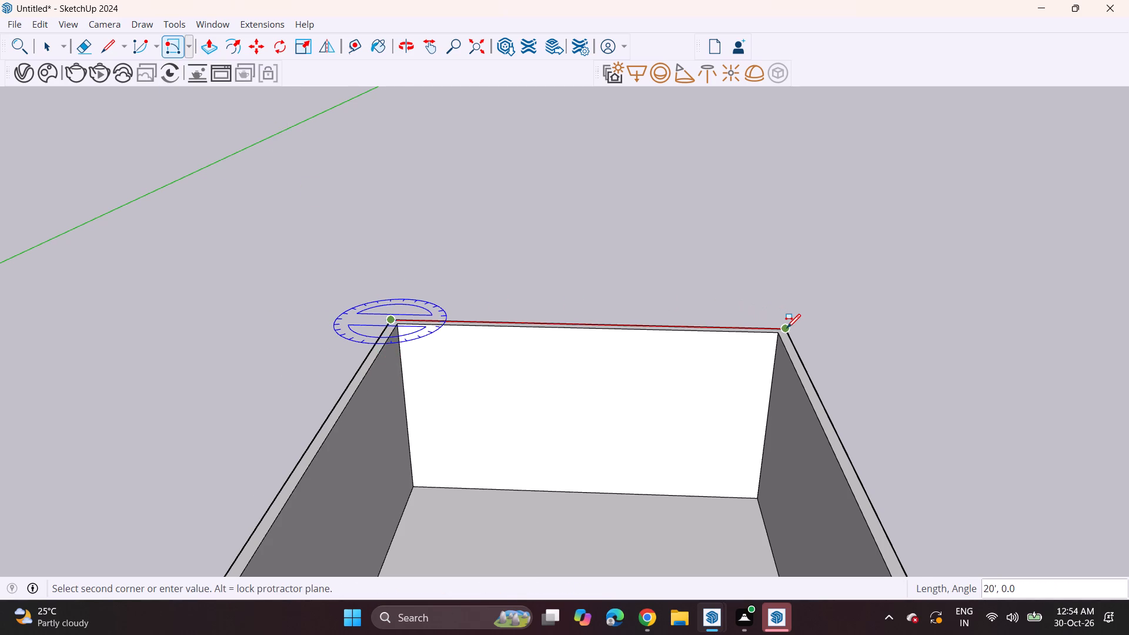
click(786, 327)
middle_drag(787, 318, 627, 252)
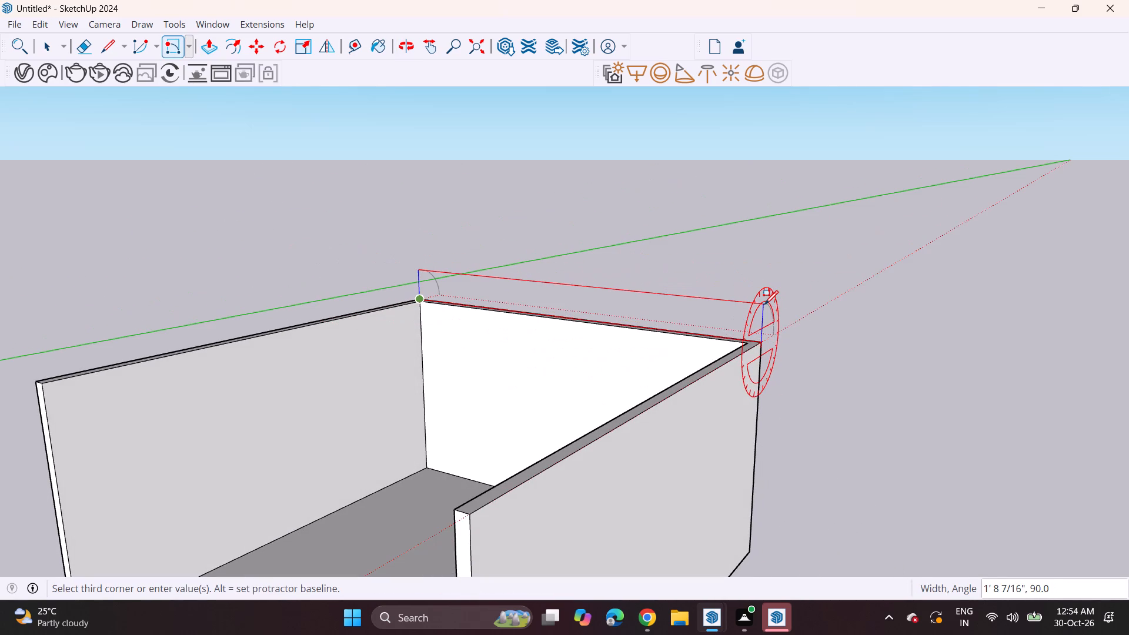
key(6)
key(Return)
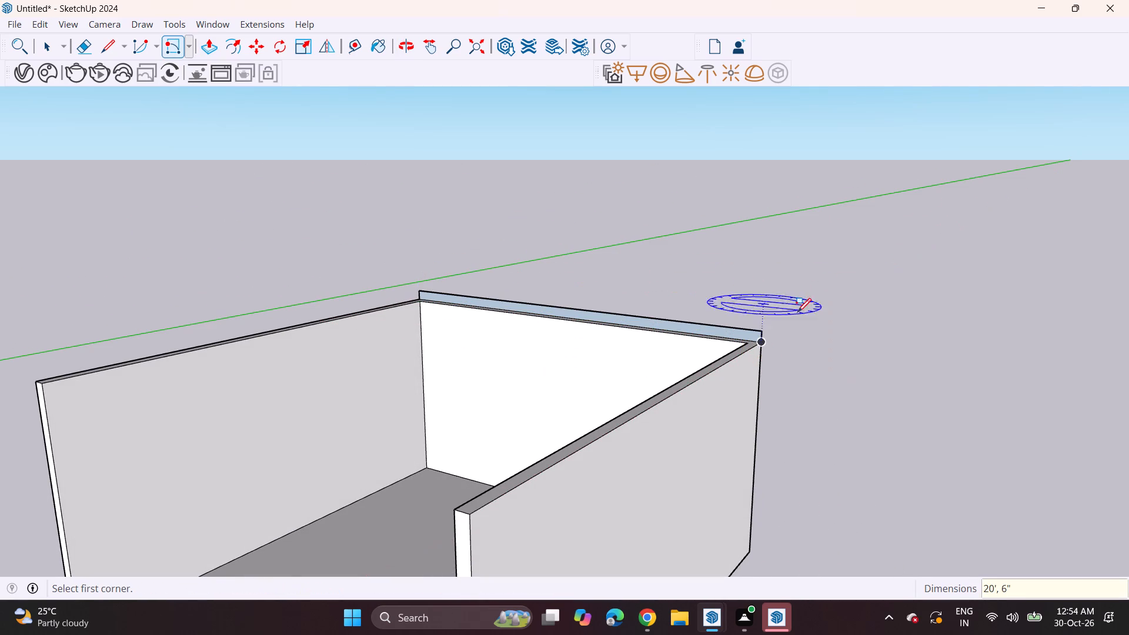
Push/Pull the 6" strip above the back wall 20' to the front ends of the side walls, forming a roof slab.
click(205, 50)
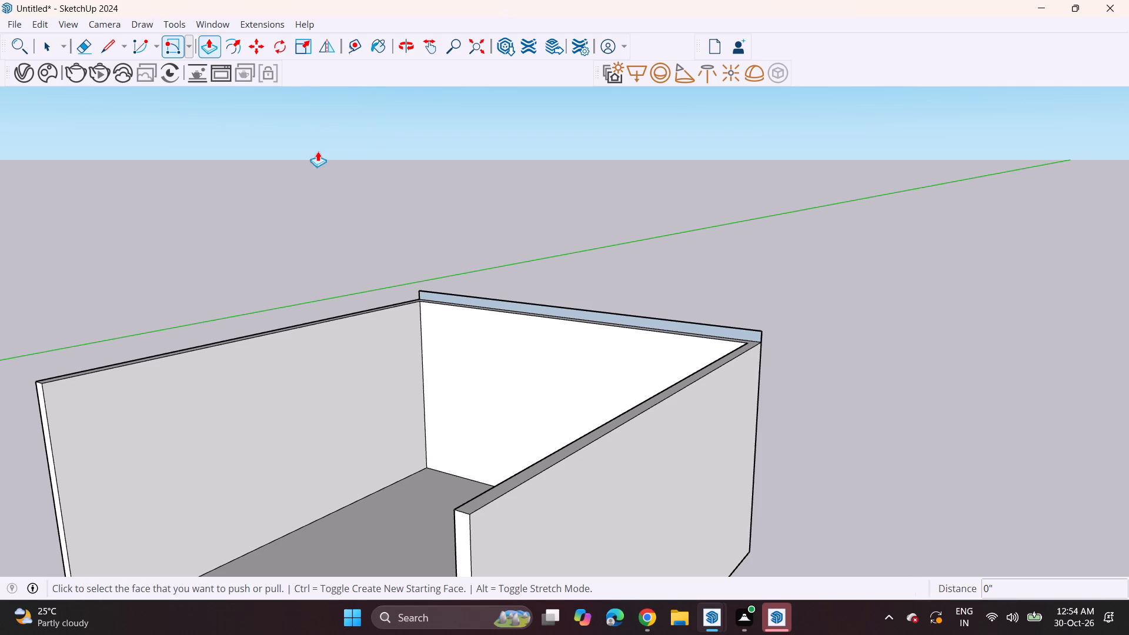
click(526, 307)
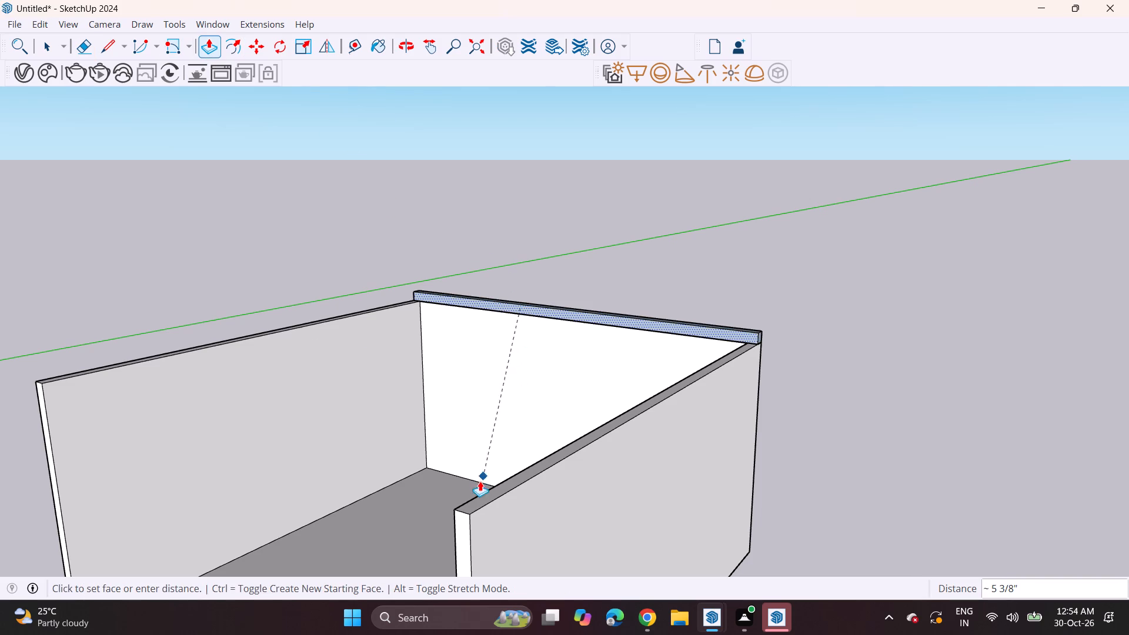
click(457, 518)
Draw a vertical rotated rectangle, 20' by 6", hanging down from the bottom outer edge of the back wall.
middle_drag(295, 444, 428, 335)
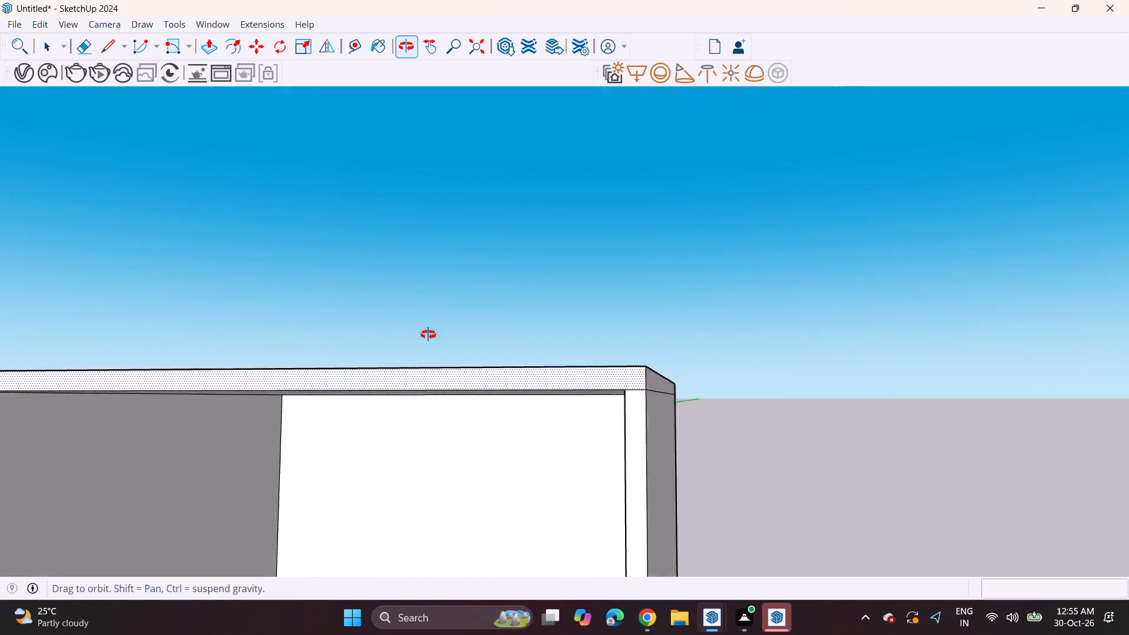
middle_drag(428, 335, 449, 296)
scroll(443, 357, down, 6)
shift+middle_drag(396, 444, 480, 304)
shift+scroll(473, 315, up, 1)
middle_drag(427, 385, 487, 385)
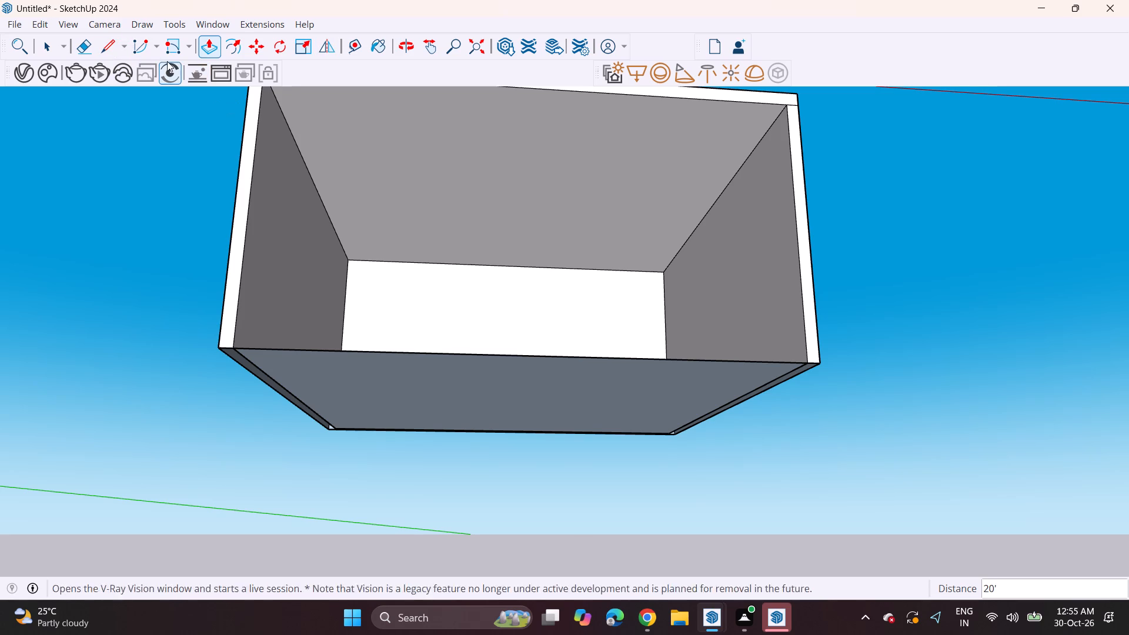
click(191, 46)
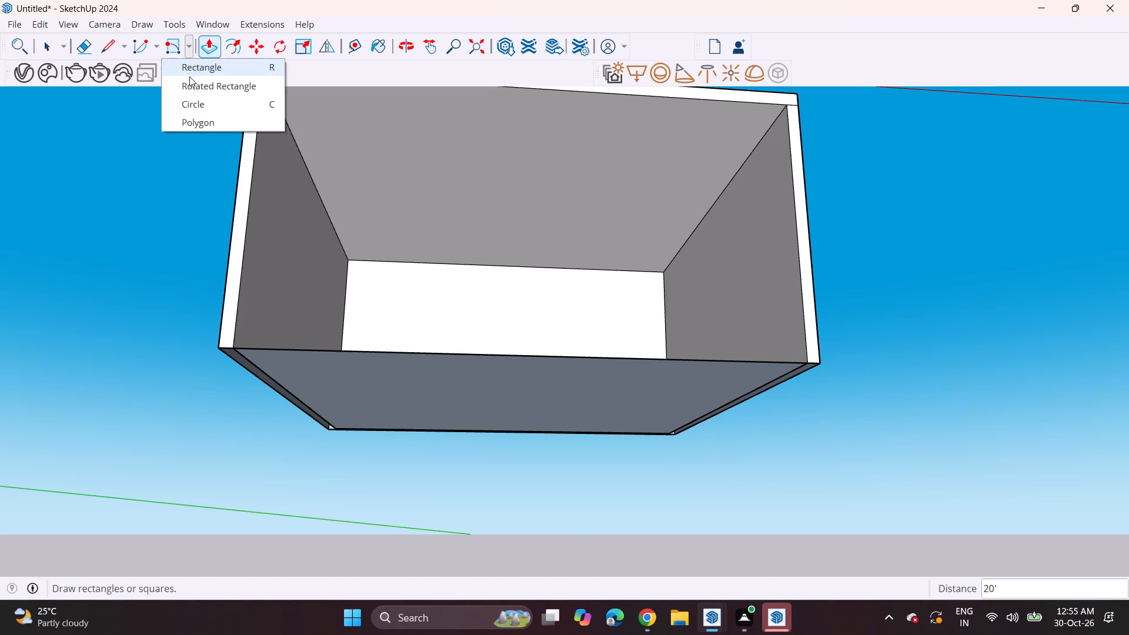
click(191, 82)
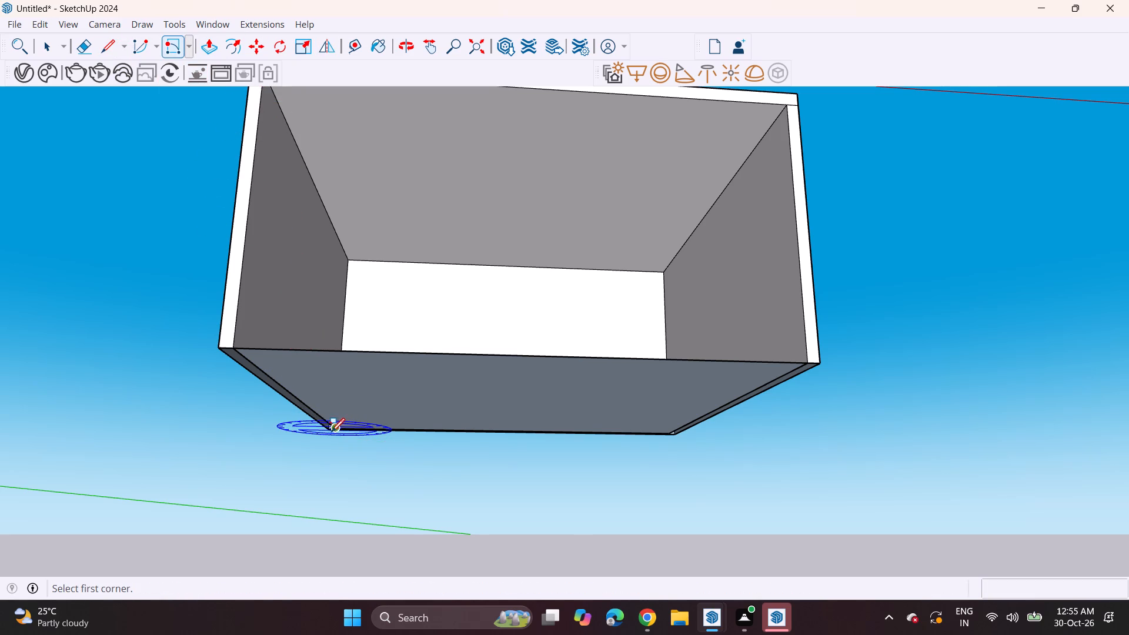
click(326, 432)
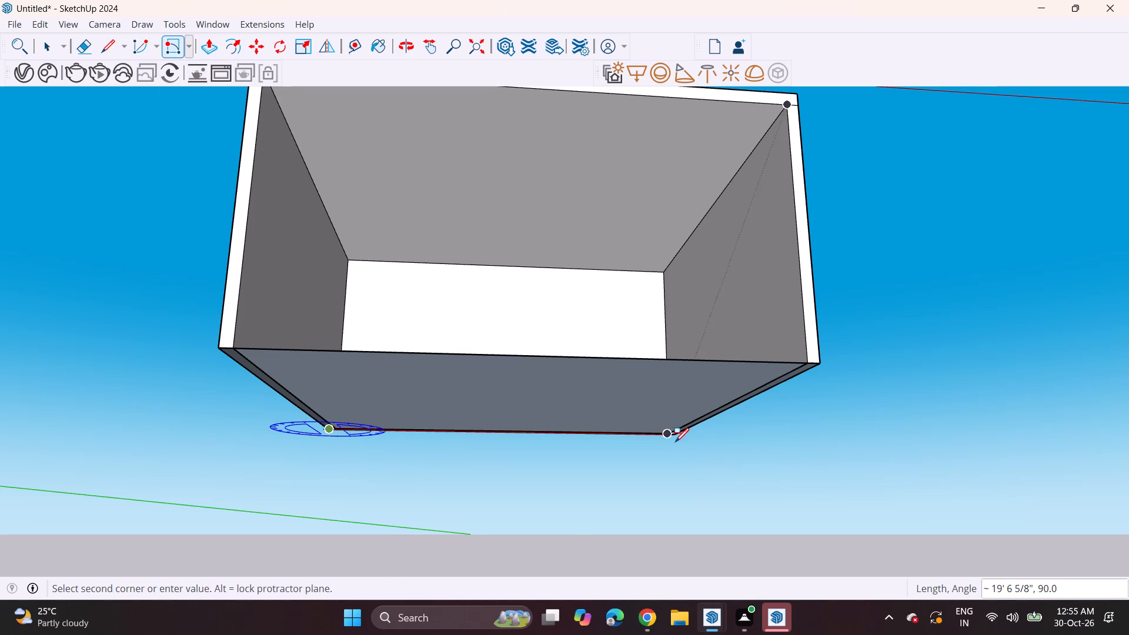
middle_drag(671, 426, 420, 407)
click(773, 418)
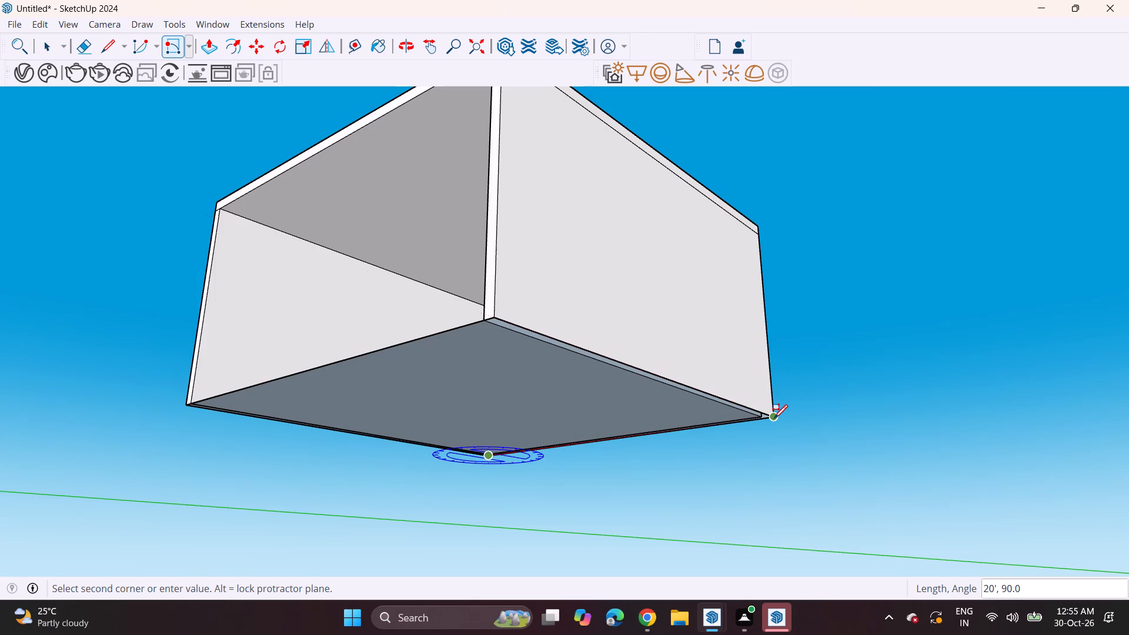
key(6)
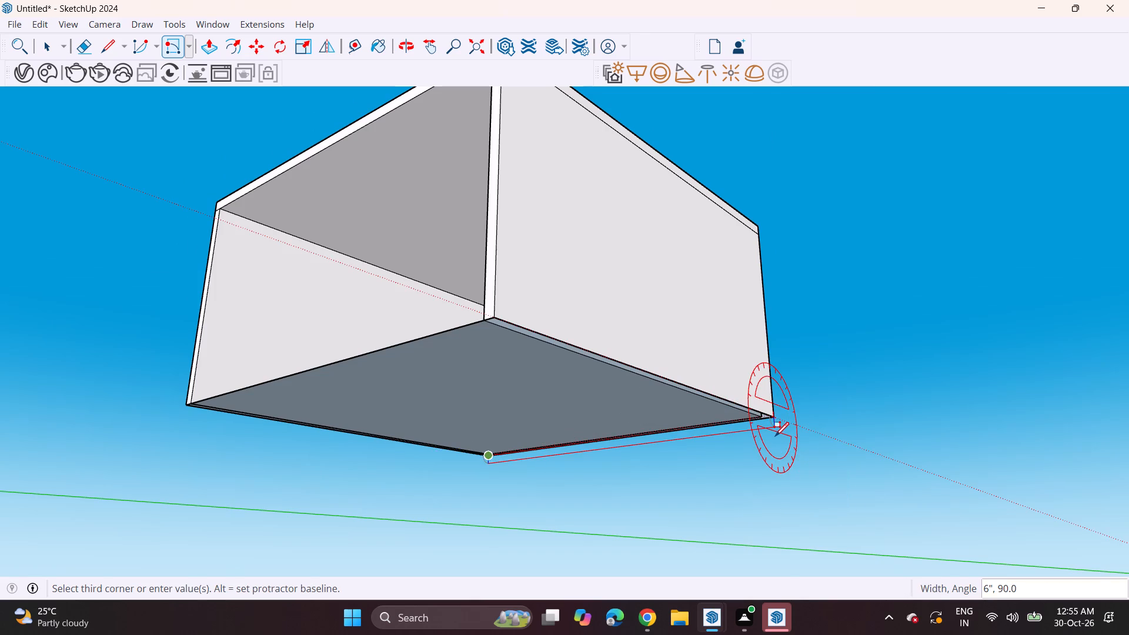
key(Return)
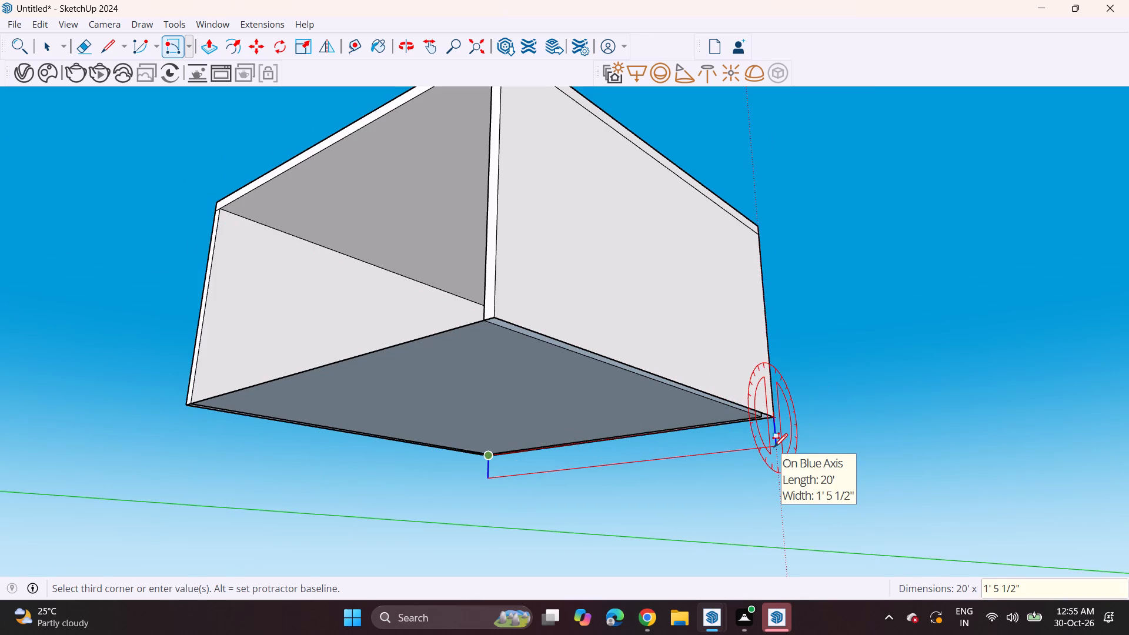
key(6)
key(Return)
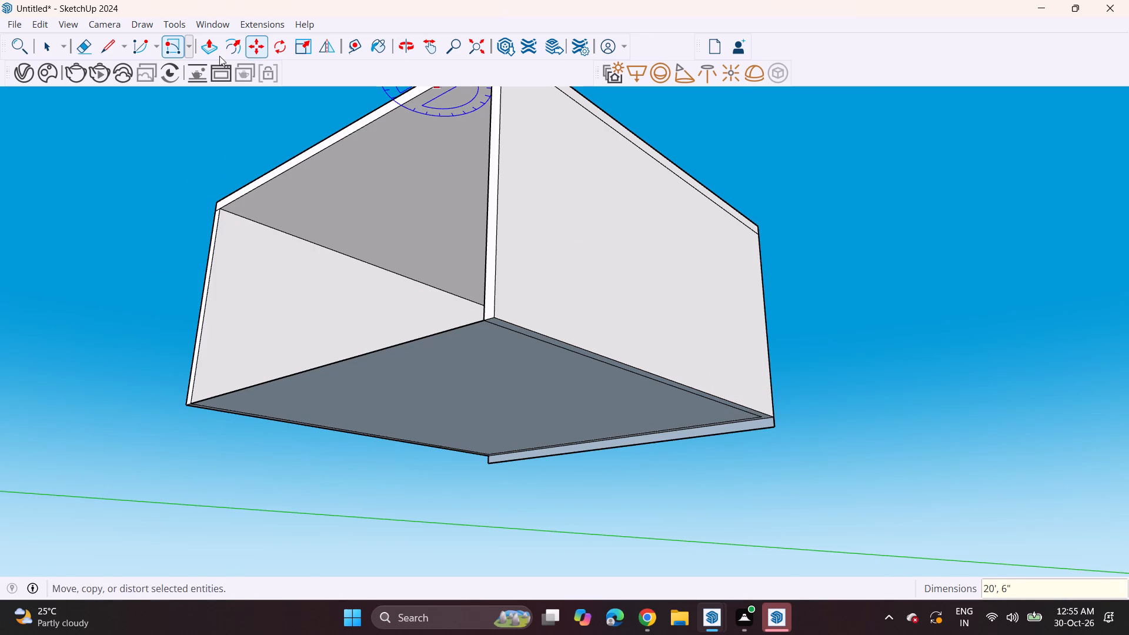
Push/Pull the 6" strip below the back wall 20' to the front ends of the side walls, forming a floor slab.
click(205, 54)
click(733, 427)
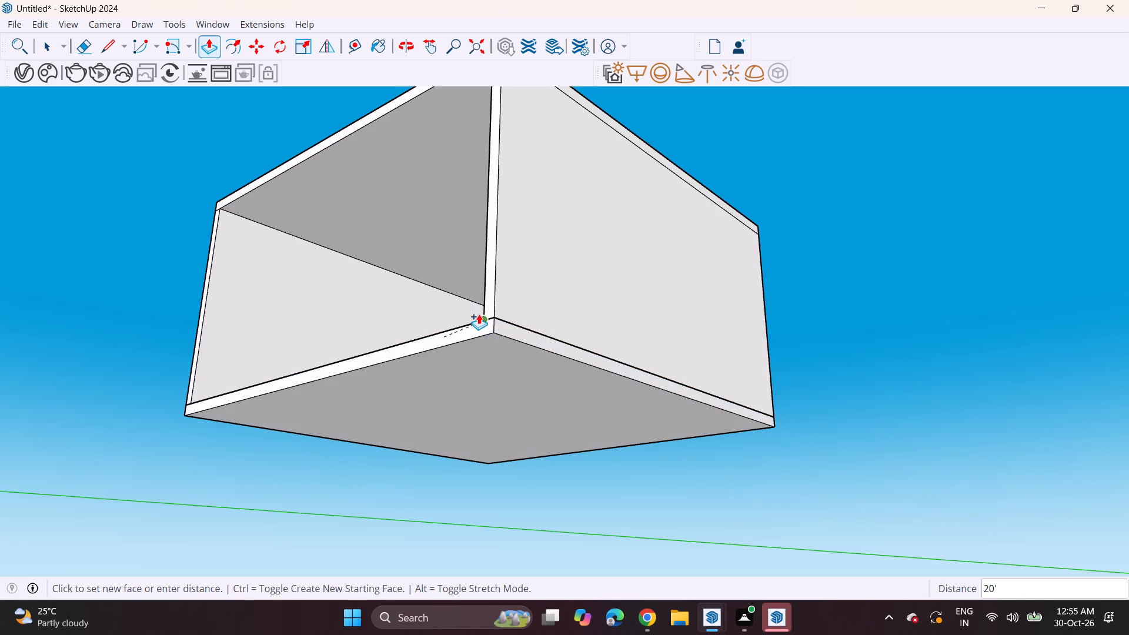
click(499, 322)
Examine the room's interior and back wall through the open front.
middle_drag(373, 266, 596, 357)
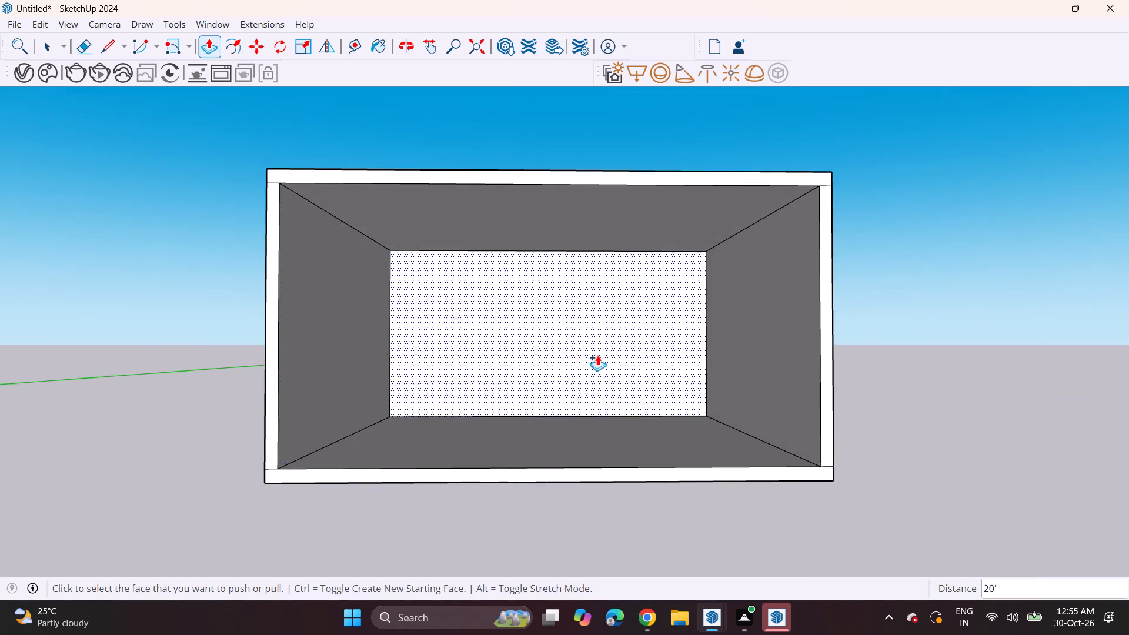
scroll(599, 355, up, 3)
middle_drag(589, 353, 637, 366)
scroll(635, 366, up, 1)
middle_drag(625, 365, 603, 360)
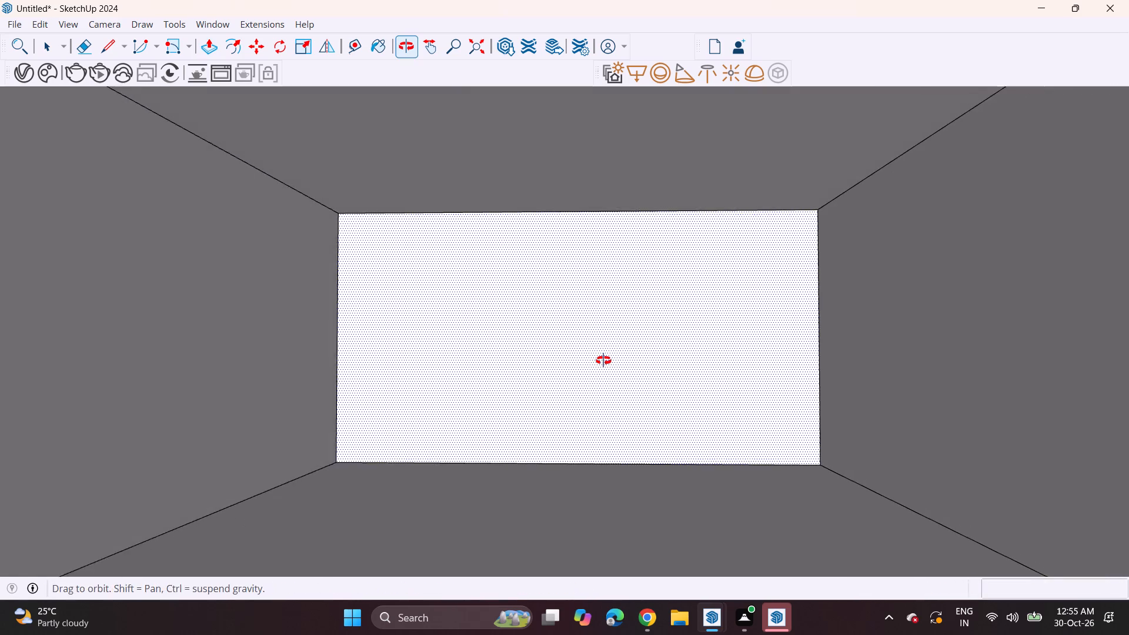
middle_drag(603, 360, 610, 360)
shift+middle_drag(613, 360, 631, 373)
scroll(630, 373, up, 1)
middle_drag(630, 373, 633, 355)
middle_drag(634, 356, 650, 357)
scroll(640, 356, down, 3)
middle_drag(632, 365, 608, 360)
scroll(606, 360, up, 2)
middle_drag(606, 357, 602, 357)
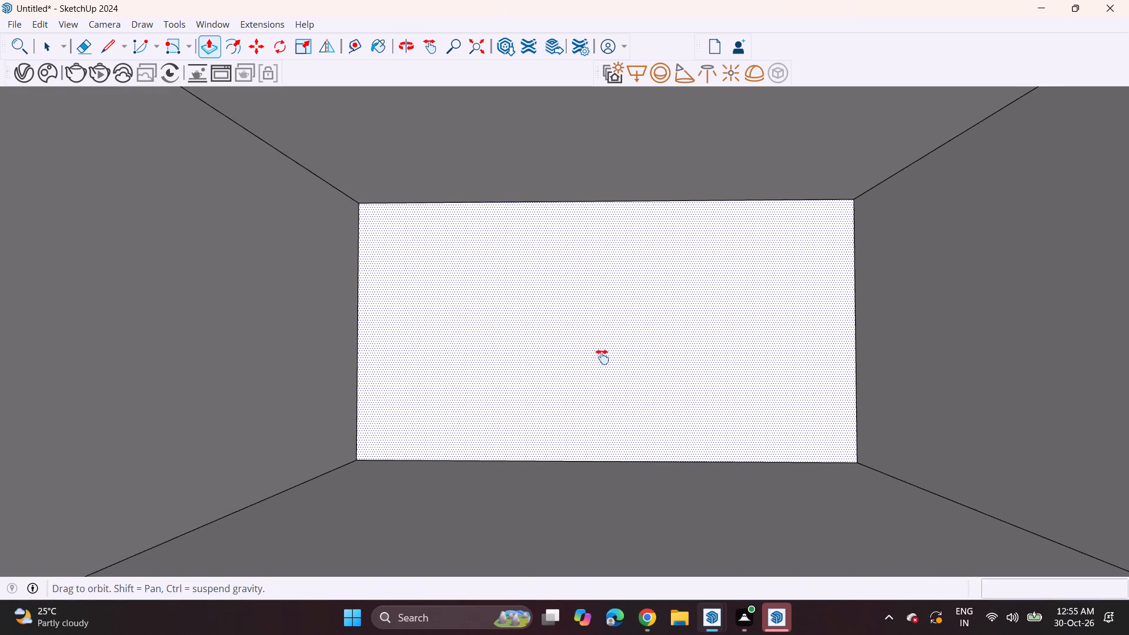
middle_drag(602, 357, 596, 355)
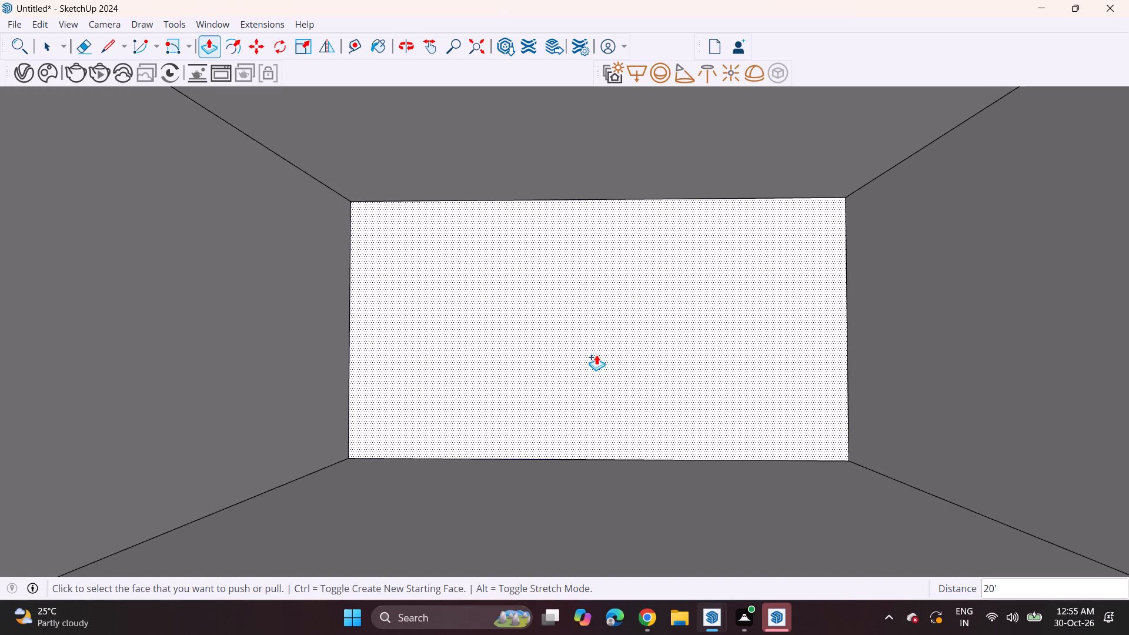
scroll(596, 355, down, 5)
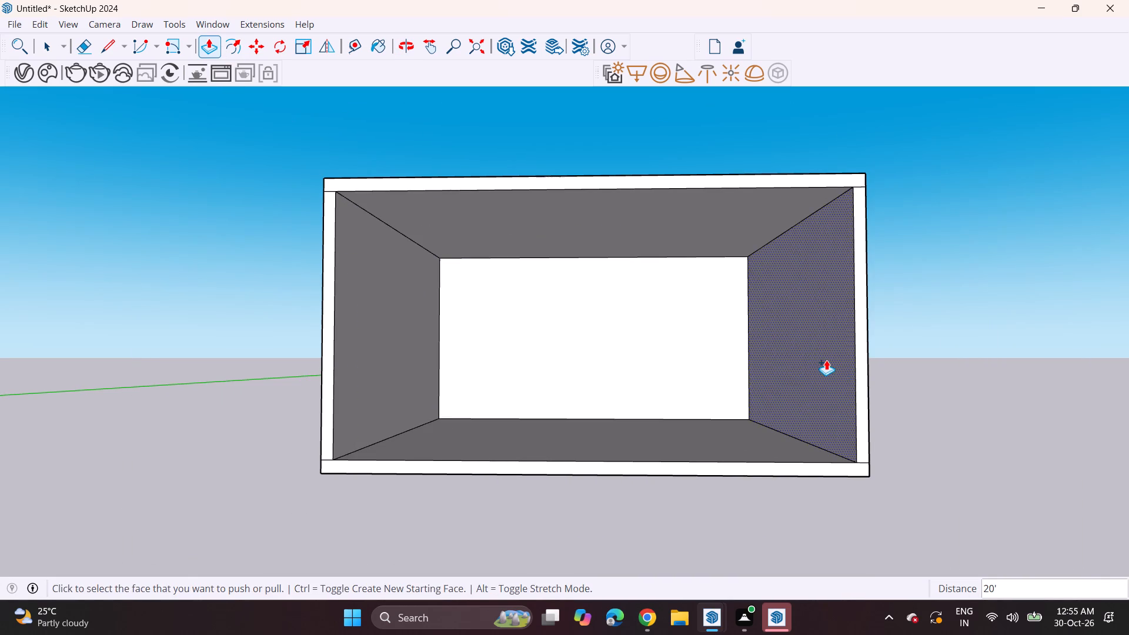
Push/Pull the inner face of the right-hand side wall, seen from the open front, about 1' 8 1/2" into the room.
click(826, 360)
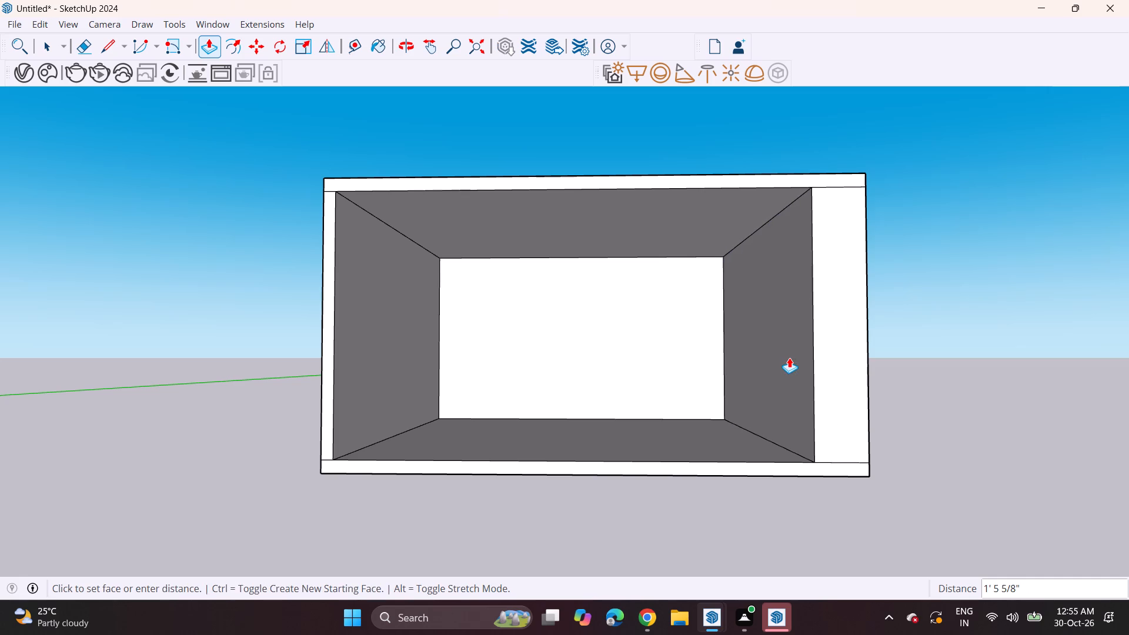
click(784, 356)
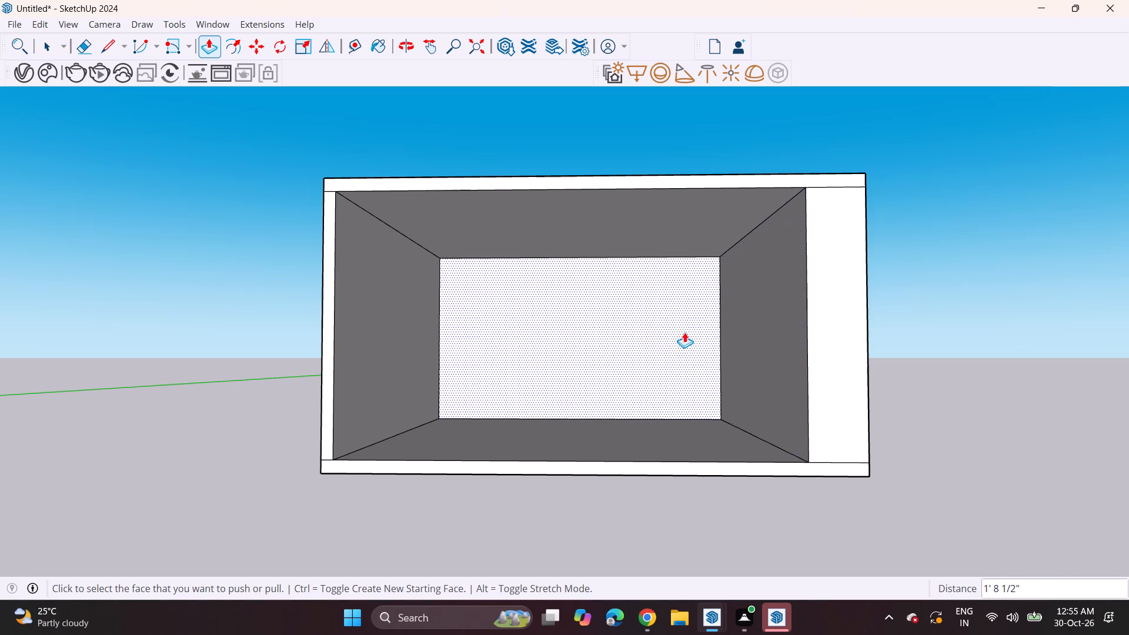
Examine the room's interior with the thickened side wall through the open front.
scroll(636, 332, up, 5)
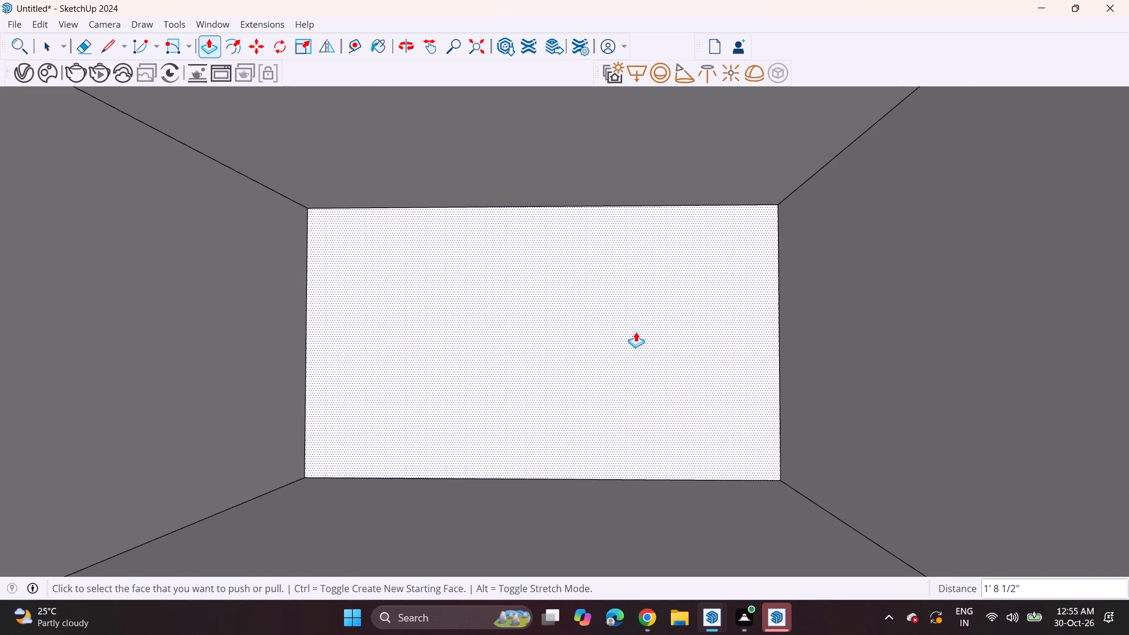
shift+middle_drag(641, 330, 666, 315)
middle_drag(666, 315, 687, 322)
middle_drag(699, 325, 700, 325)
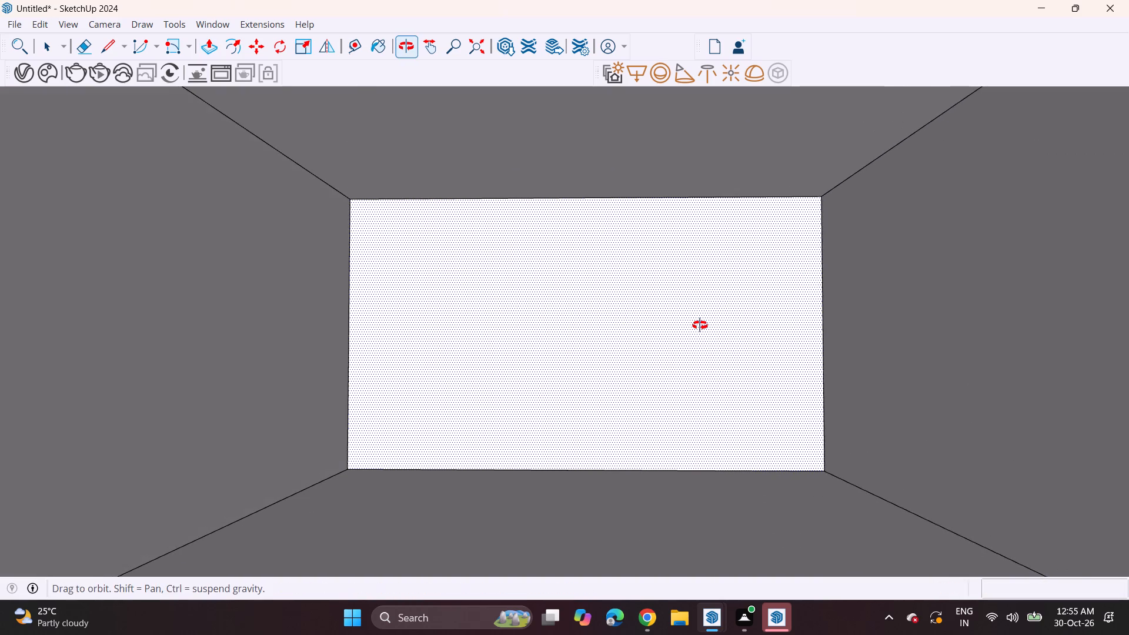
middle_drag(700, 325, 708, 323)
shift+middle_drag(697, 320, 680, 315)
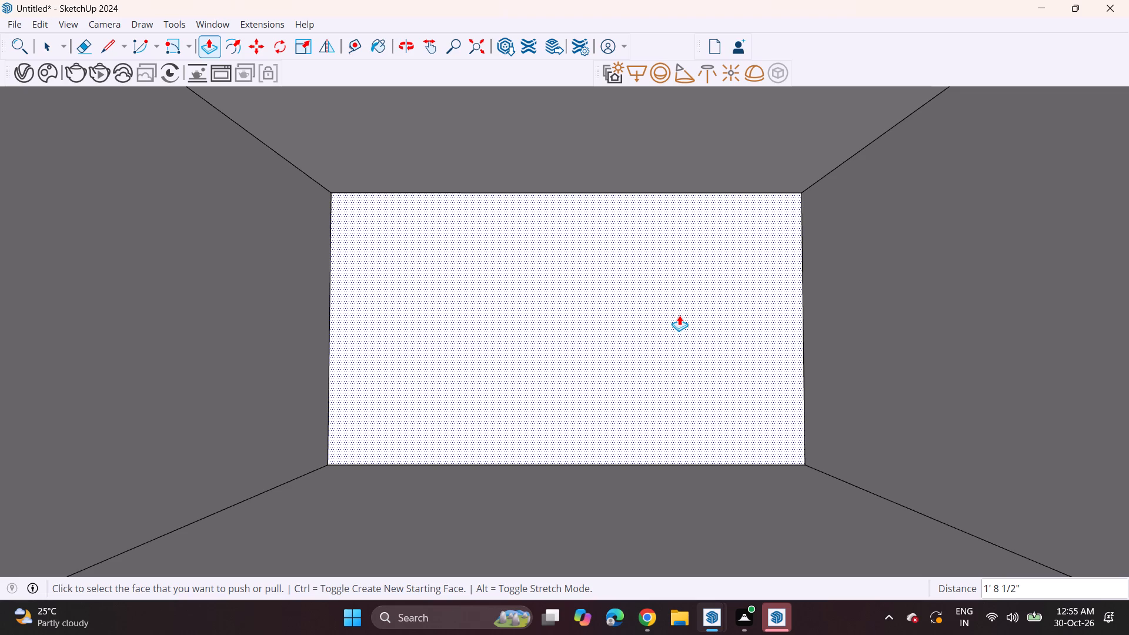
scroll(629, 203, down, 6)
scroll(590, 185, up, 1)
scroll(587, 185, down, 4)
Push/Pull the roof slab's top face up about 1' 5 13/16" to thicken the roof.
shift+middle_drag(545, 179, 525, 300)
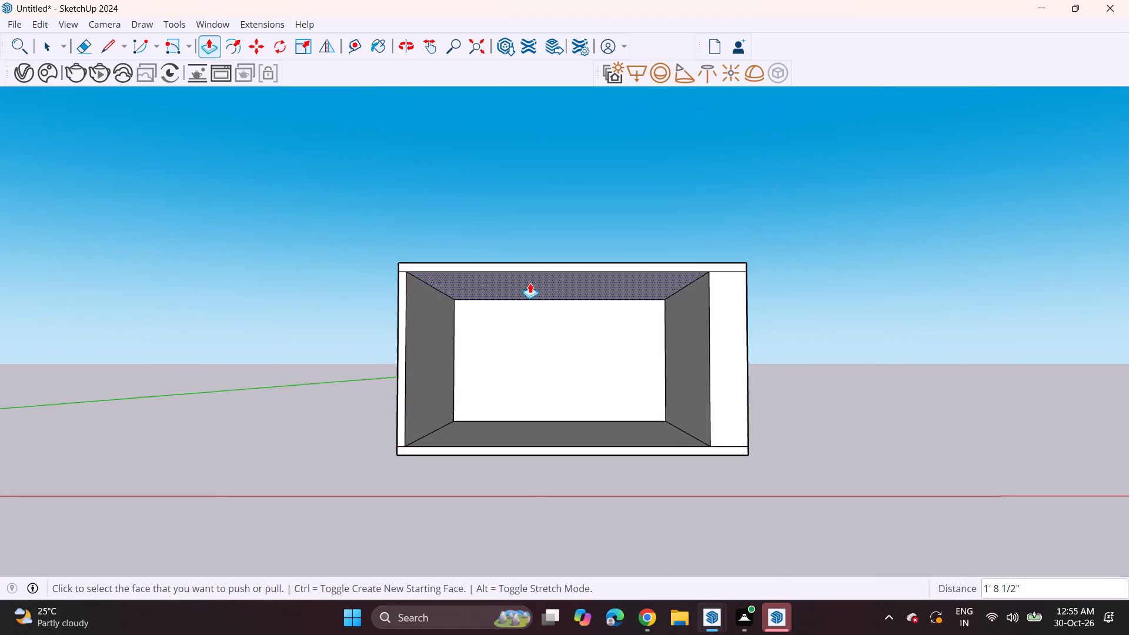
middle_drag(530, 285, 520, 372)
click(540, 299)
click(540, 275)
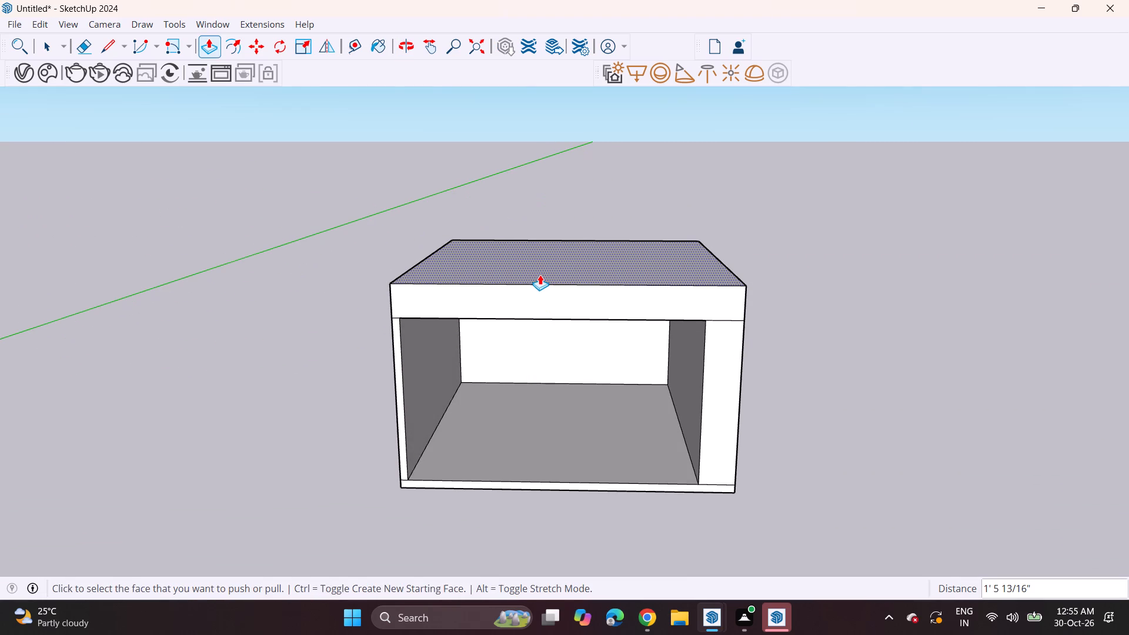
Push/Pull the ceiling face inside the room up about 1' 6 7/8" into the thickened roof.
middle_drag(555, 349, 556, 235)
middle_click(556, 235)
scroll(561, 260, up, 7)
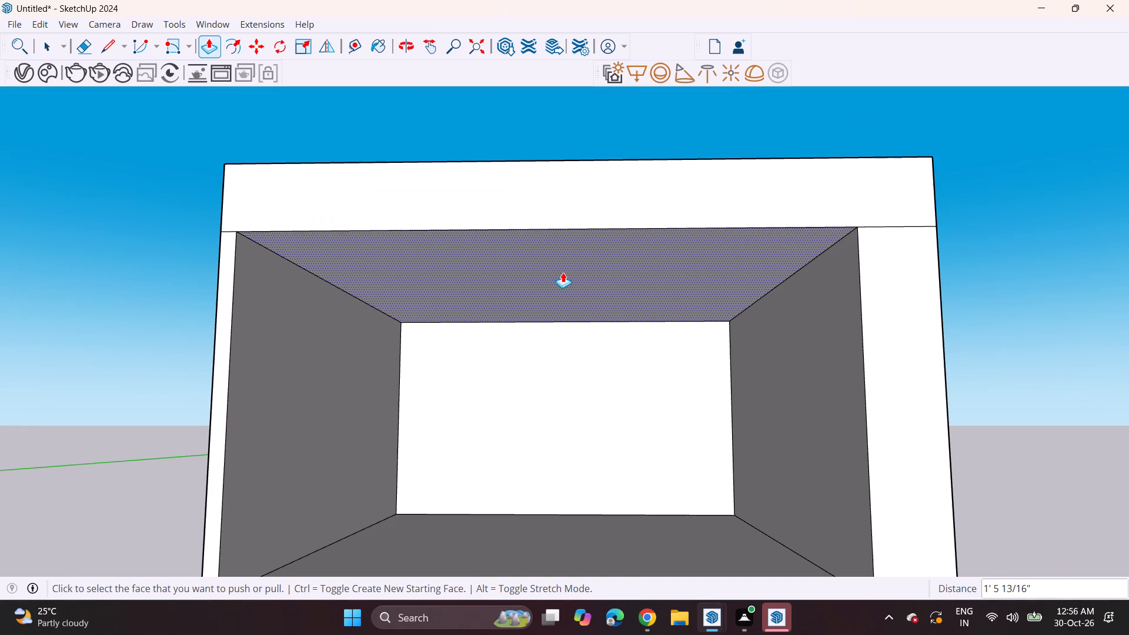
click(563, 272)
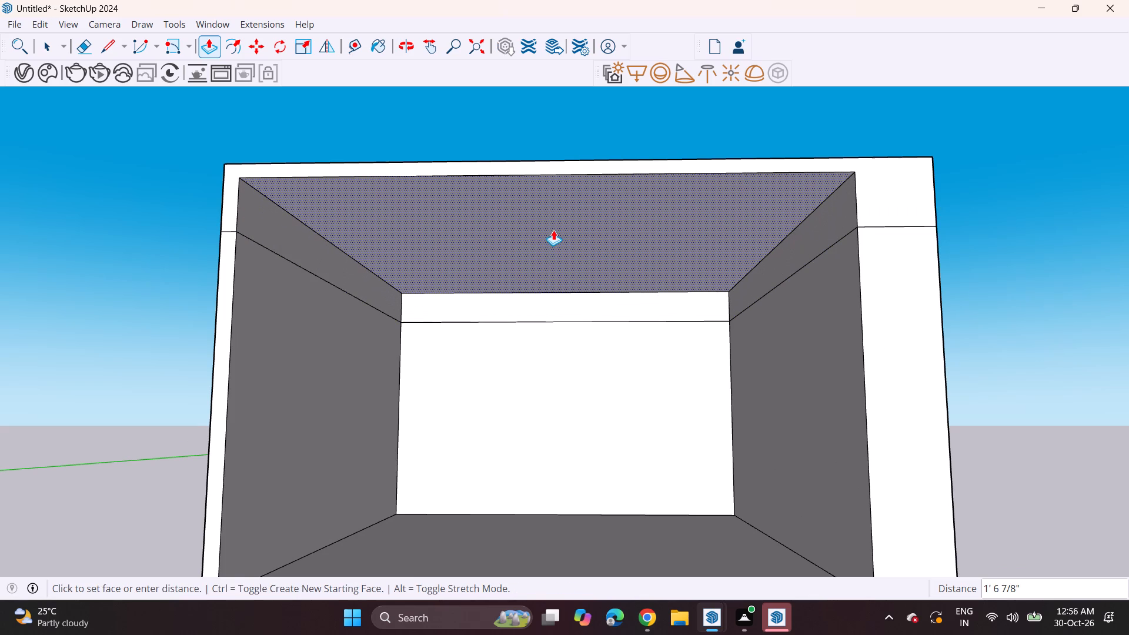
click(553, 230)
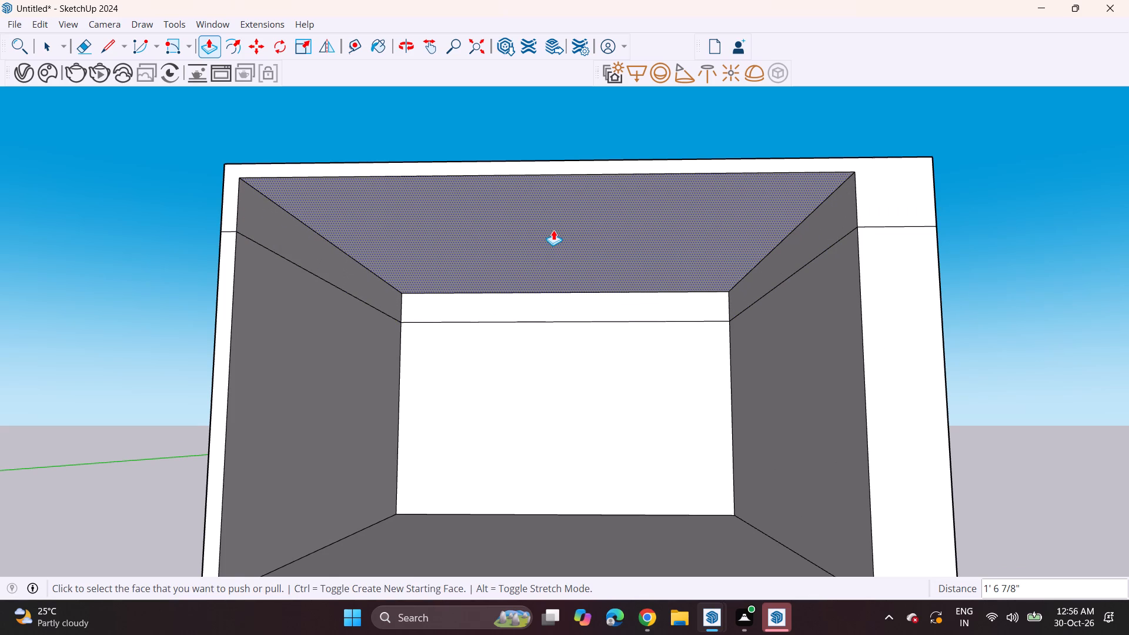
Copy the recessed ceiling face with its edges about 29' sideways, outside the room beyond the thickened side wall.
key(space)
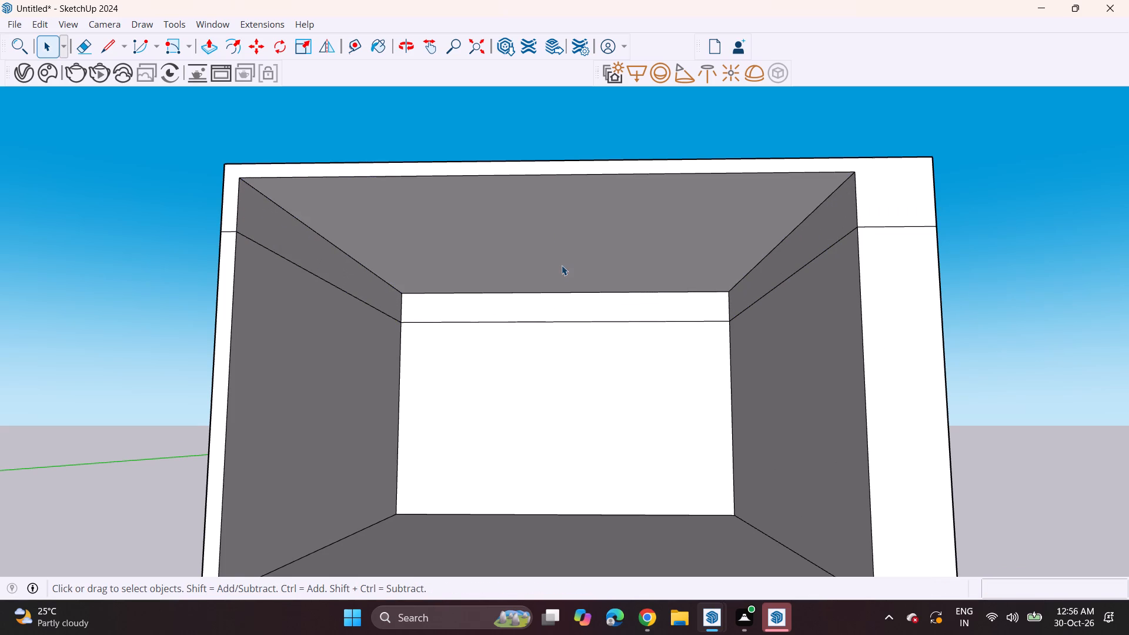
double_click(572, 247)
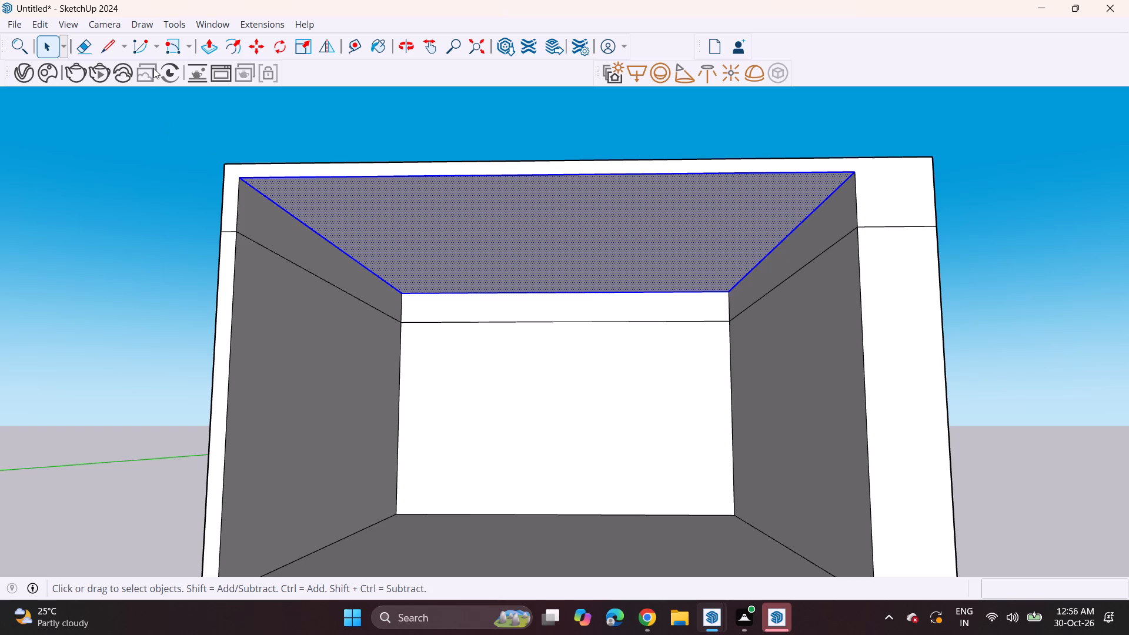
click(261, 45)
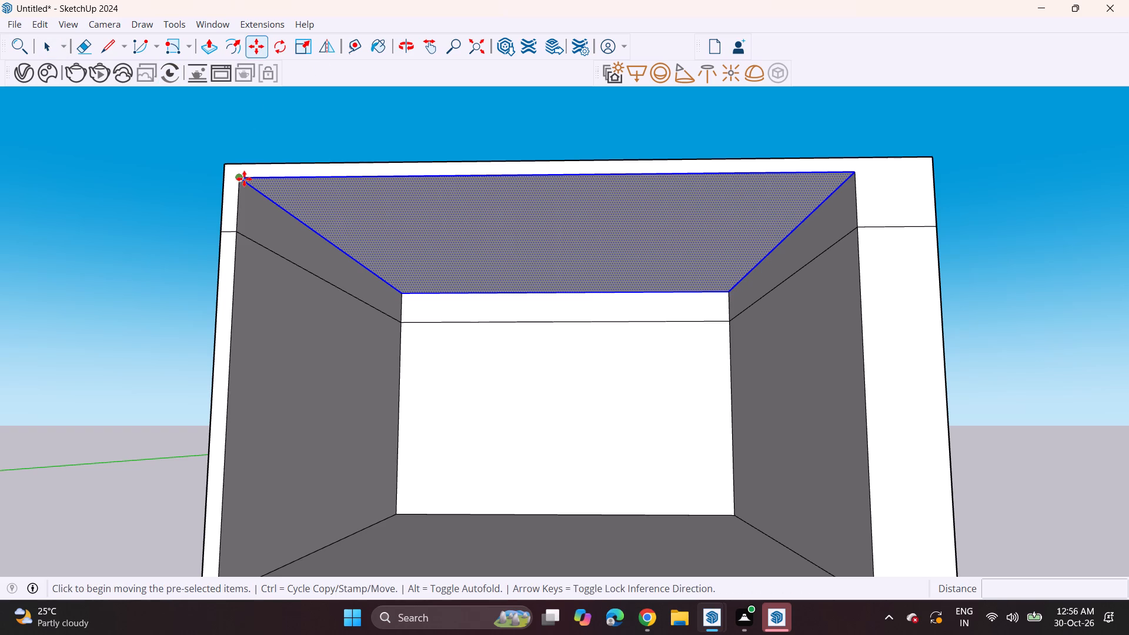
click(243, 182)
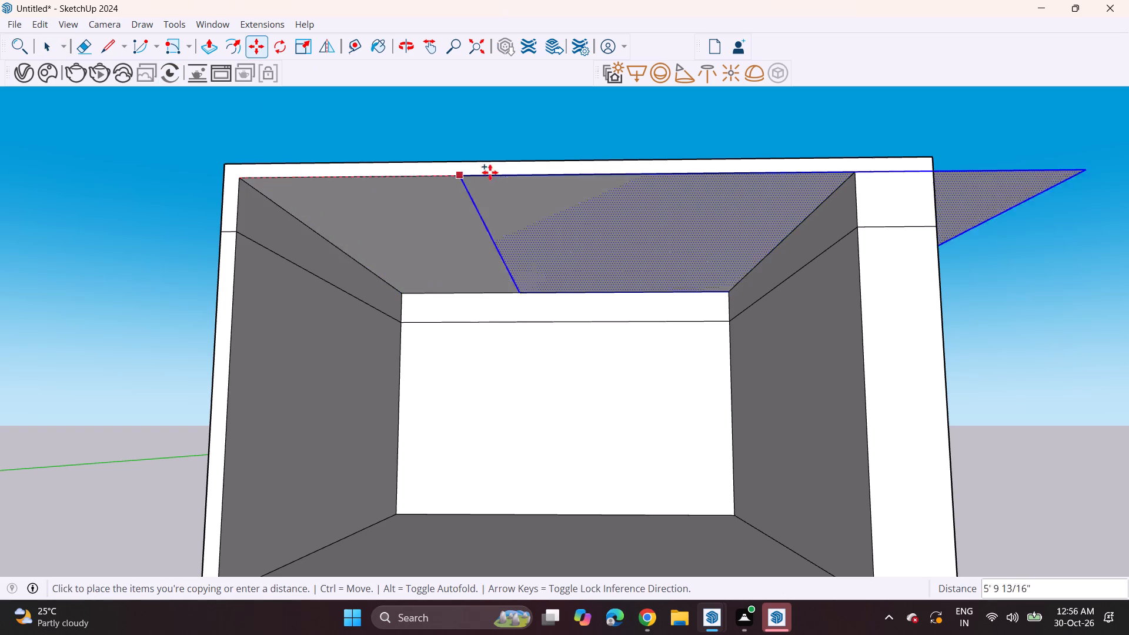
scroll(505, 169, down, 4)
shift+middle_drag(528, 177, 133, 220)
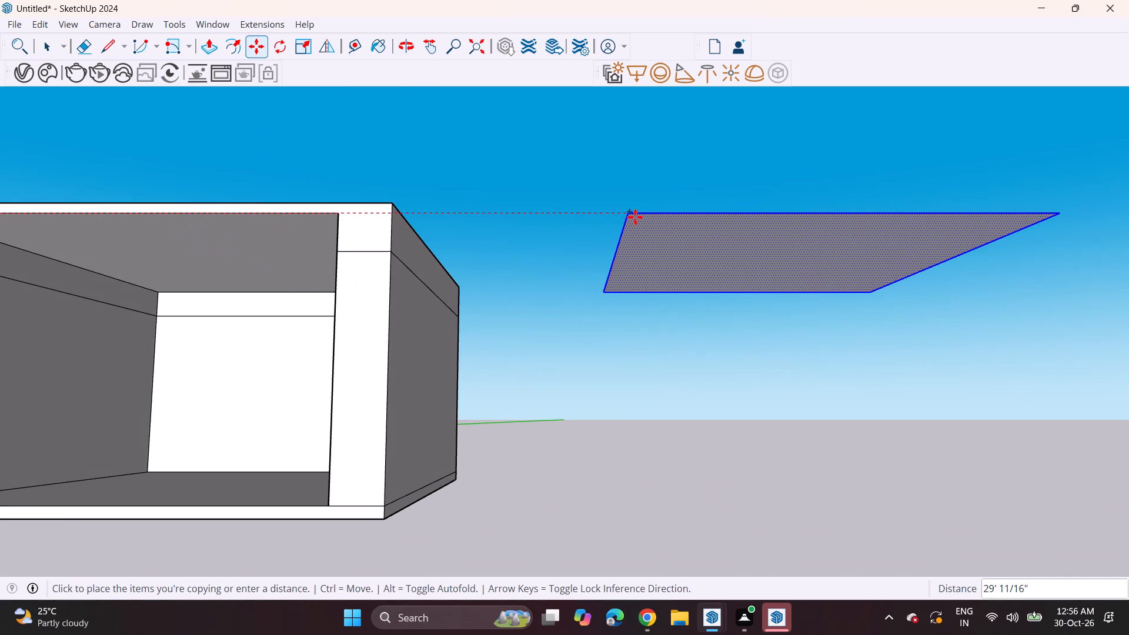
click(644, 216)
Push/Pull the copied ceiling face down about 1' 1" to form a solid ceiling panel.
shift+middle_drag(687, 215, 360, 224)
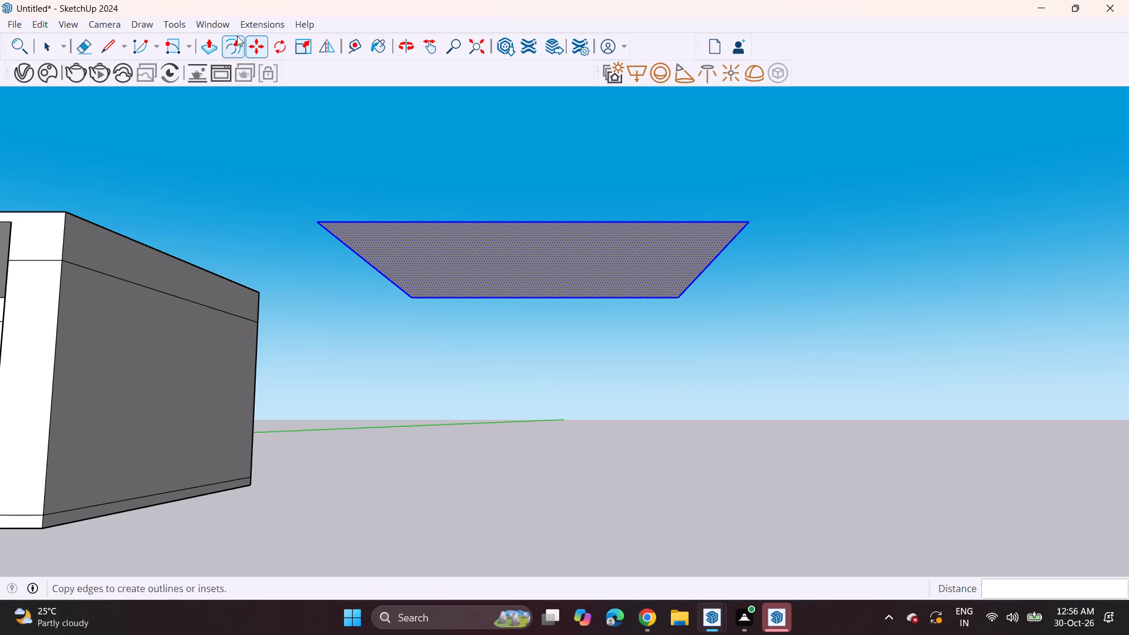
click(203, 45)
key(Escape)
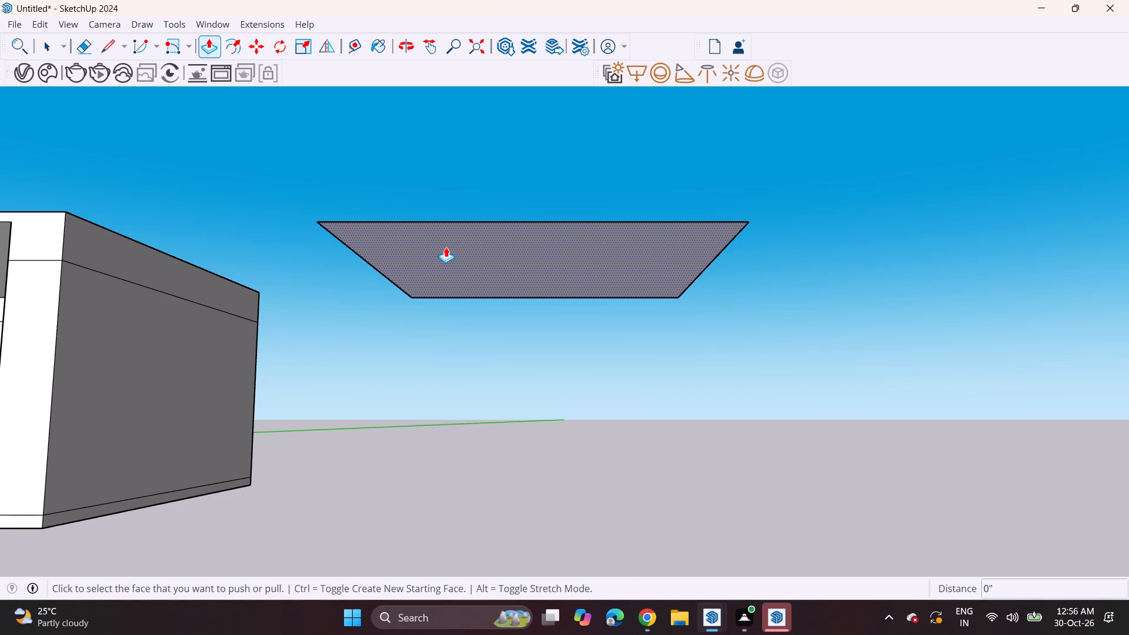
click(446, 243)
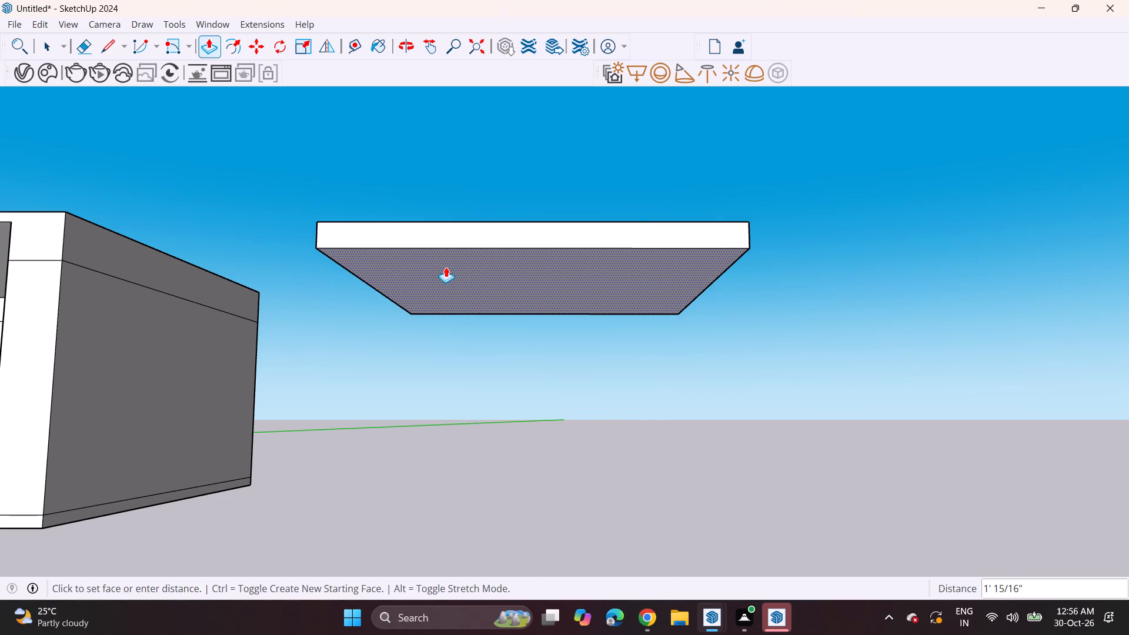
click(446, 267)
Offset the outline of the ceiling panel's underside inward by about 1' 7".
middle_drag(483, 286, 476, 213)
shift+middle_drag(473, 235, 475, 267)
scroll(478, 277, up, 3)
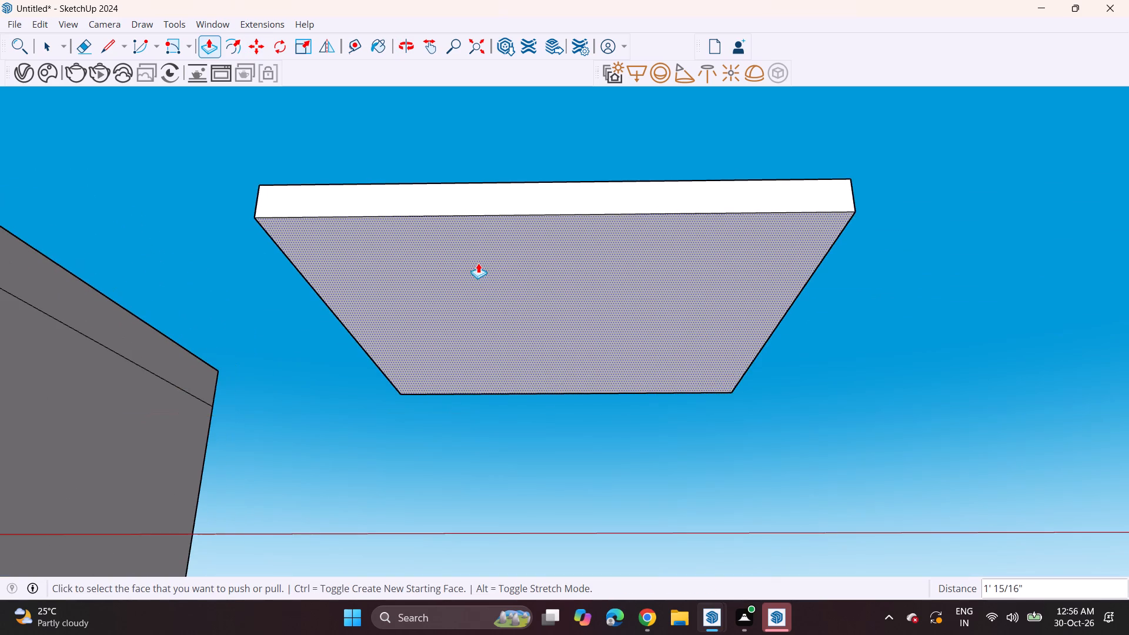
middle_drag(482, 268, 485, 261)
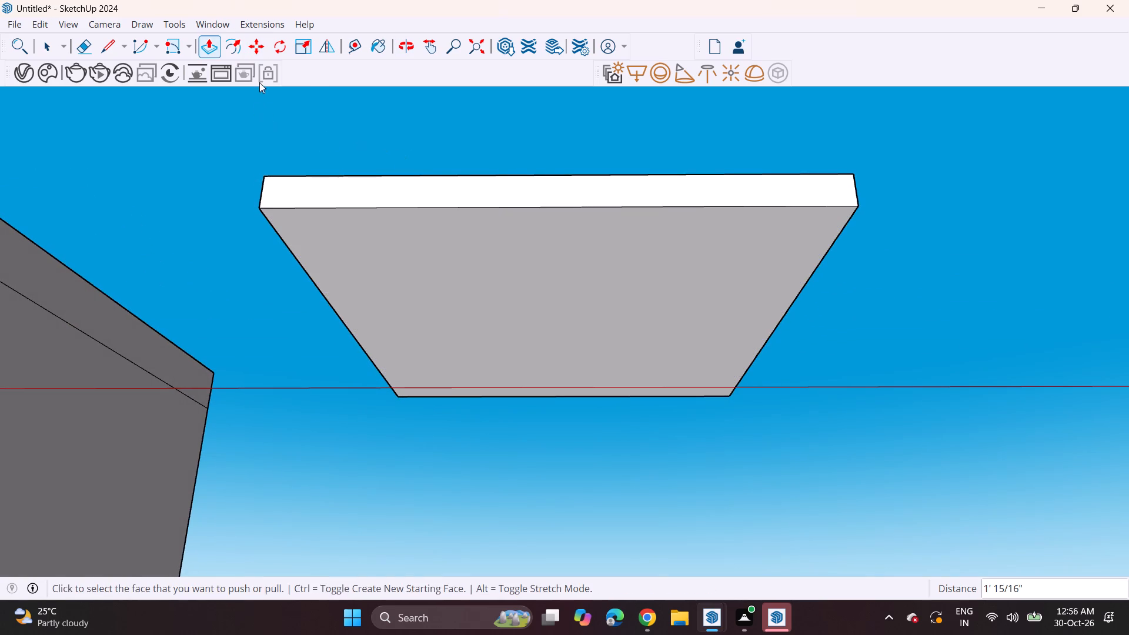
click(235, 48)
click(313, 259)
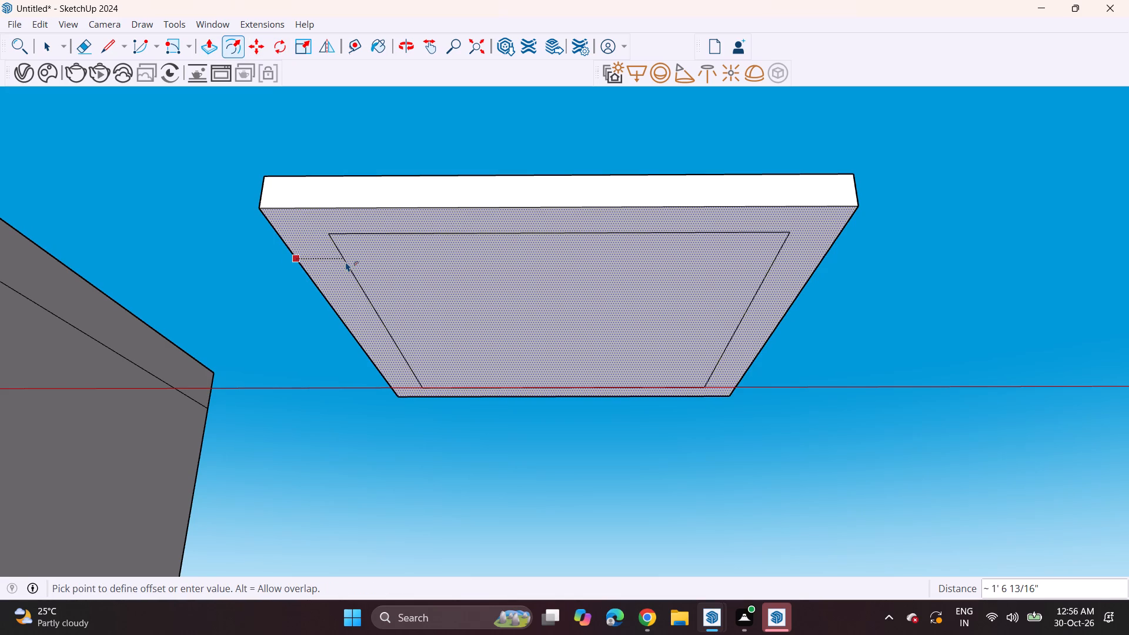
click(346, 262)
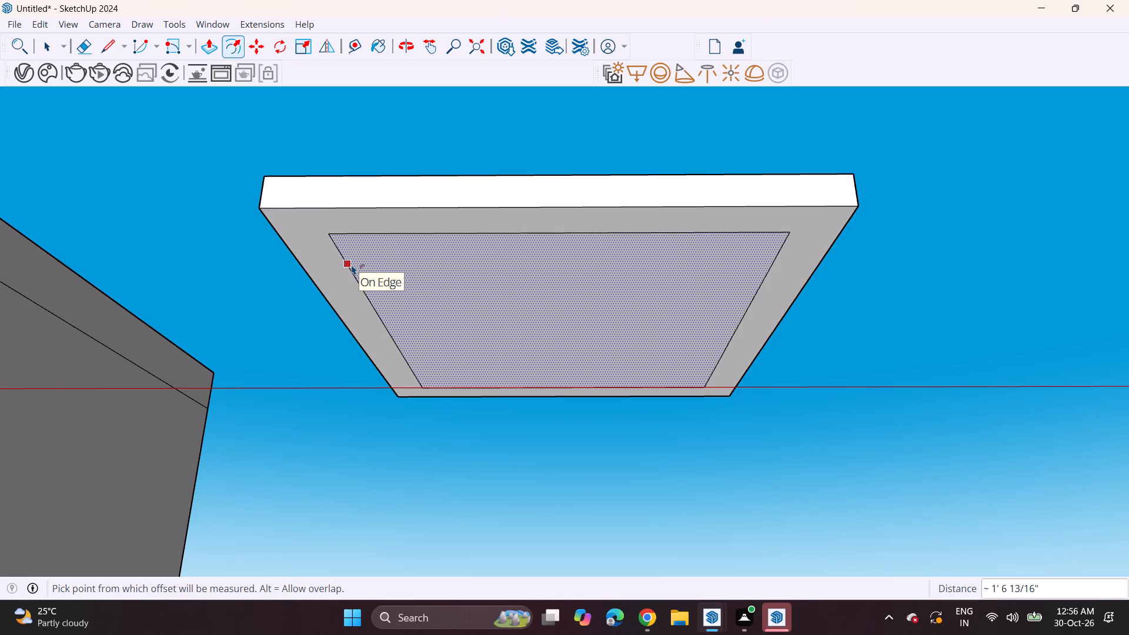
Add three successive inward offsets, each a little over 2" apart, inside the offset outline on the panel's underside.
click(352, 265)
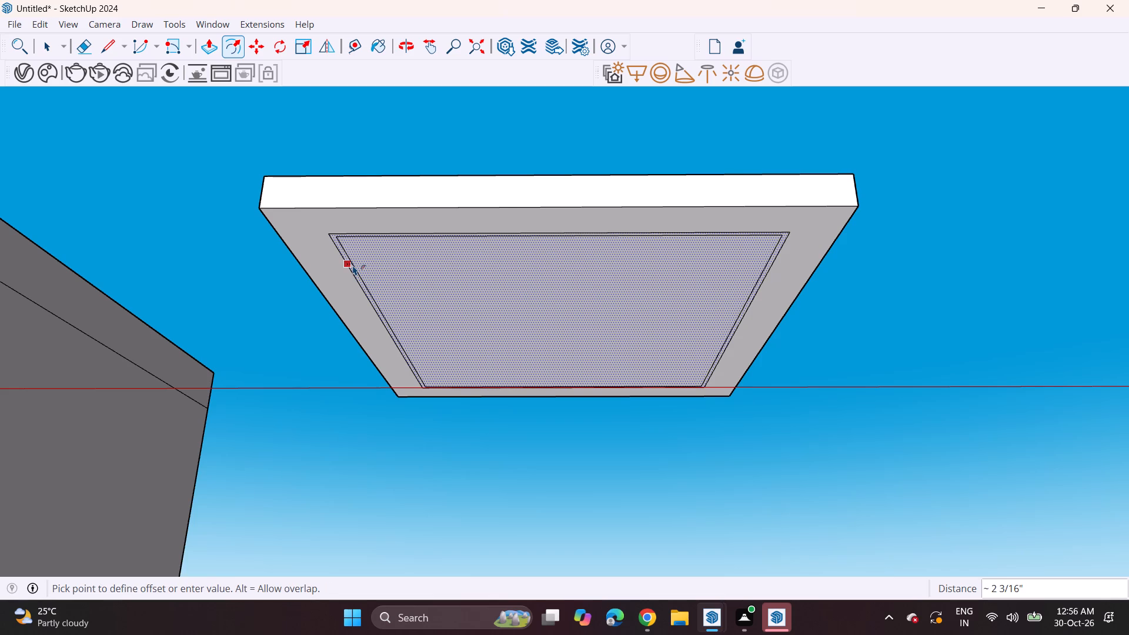
click(353, 265)
click(359, 266)
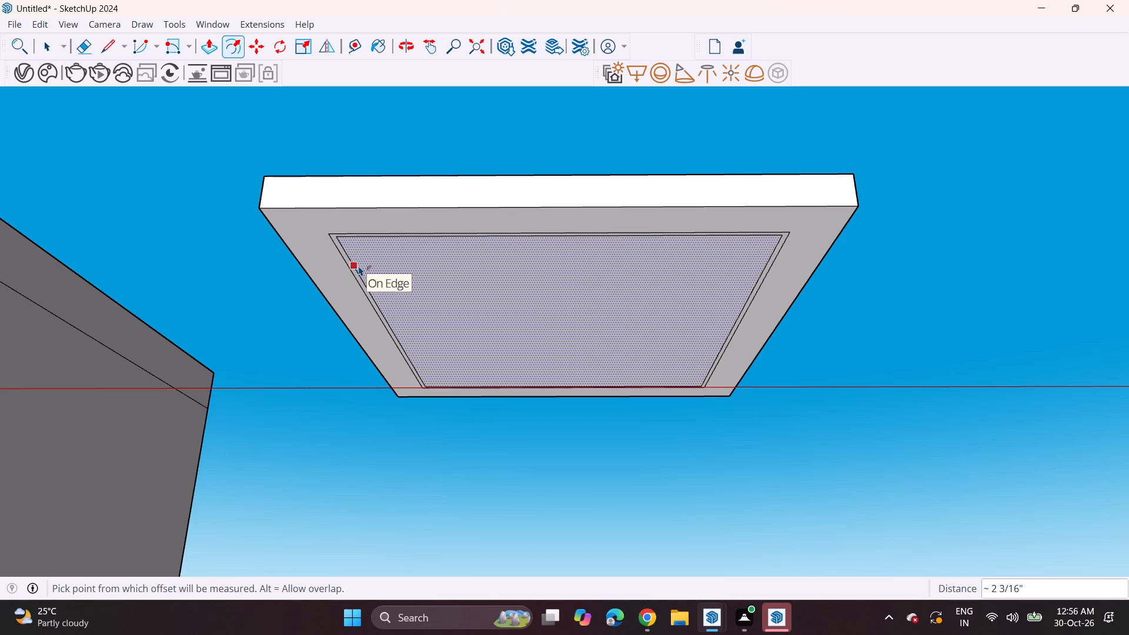
click(360, 267)
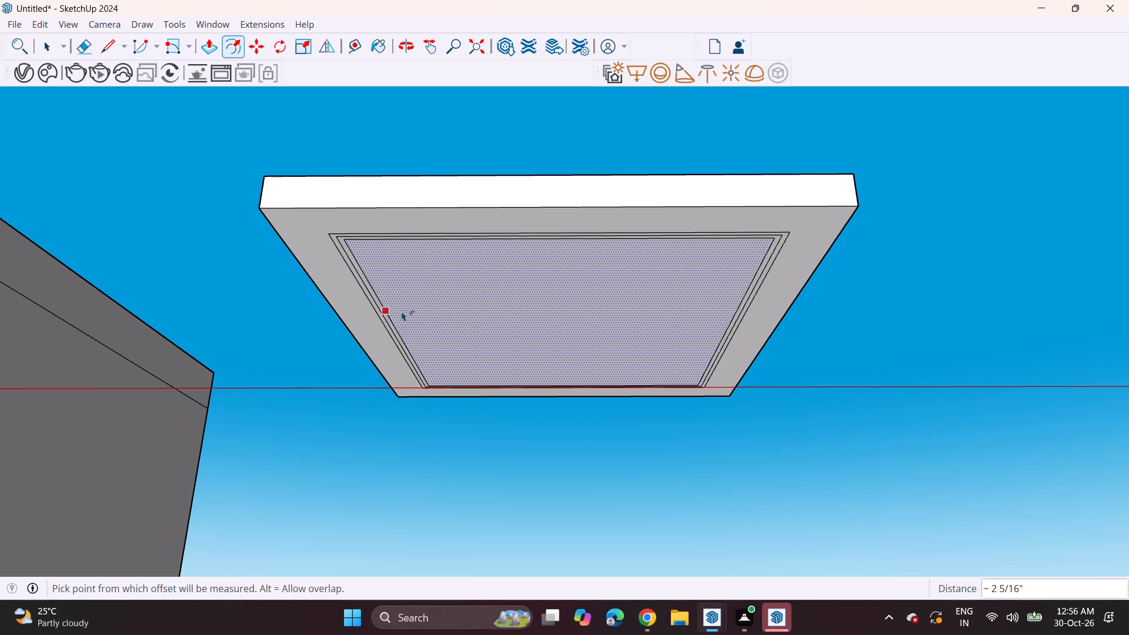
scroll(403, 293, up, 4)
click(363, 285)
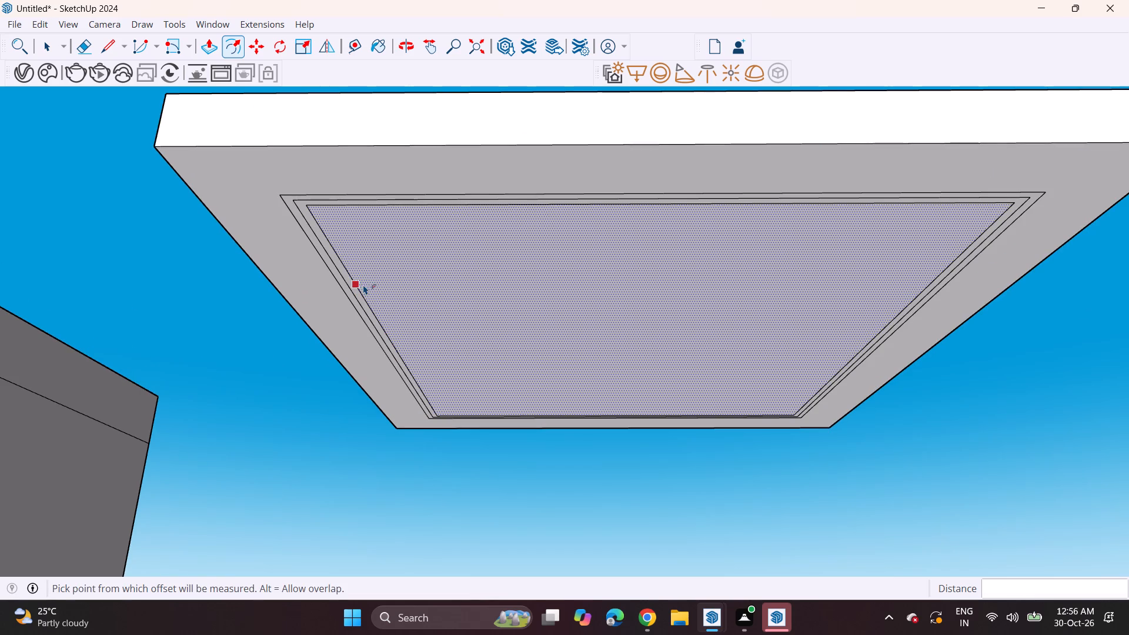
click(365, 286)
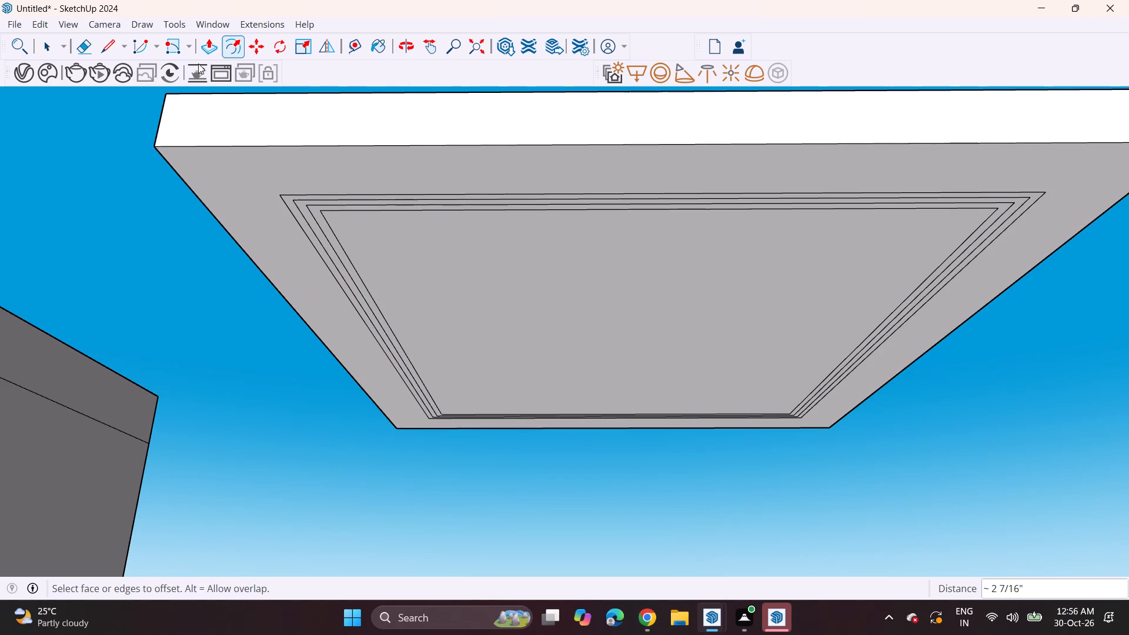
Push/Pull the innermost face of the panel's underside up about 1' 9/16" to recess it.
click(214, 56)
click(403, 292)
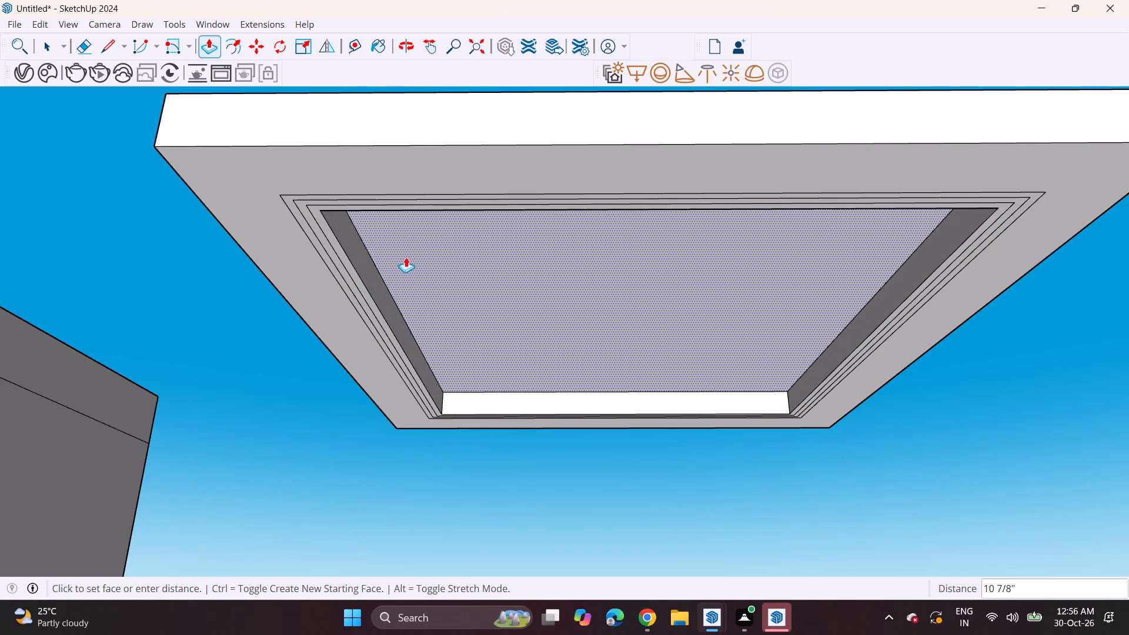
click(405, 252)
scroll(353, 295, up, 6)
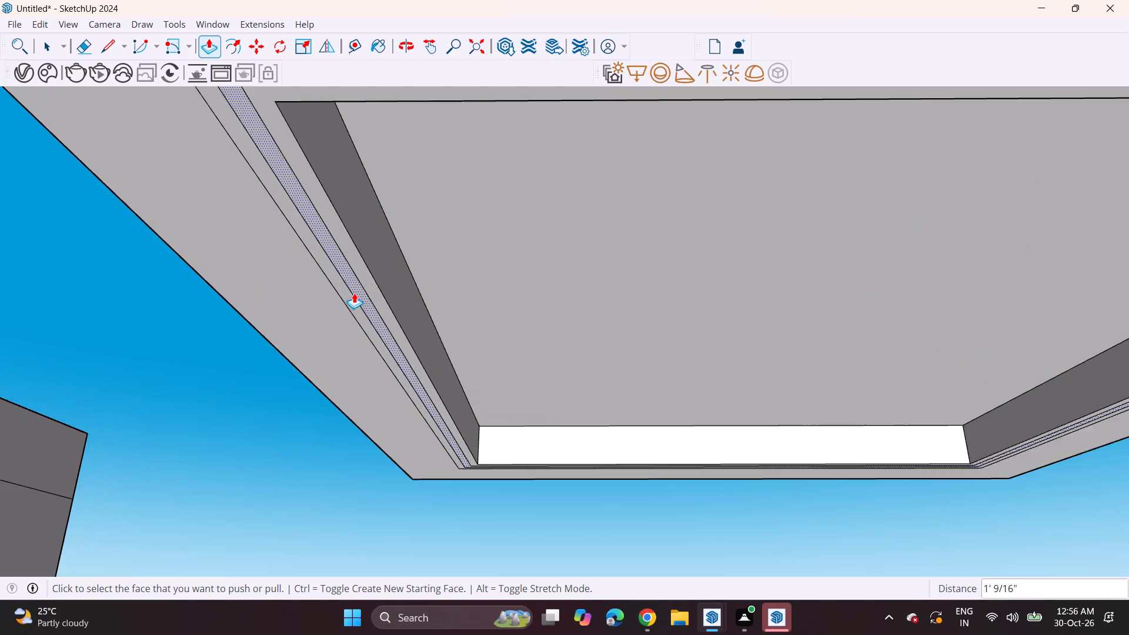
Push/Pull the three border strips around the recess upward, from innermost to outermost, by about 1 7/8", 1 3/16" and 11/16".
scroll(354, 293, up, 5)
click(366, 283)
click(372, 266)
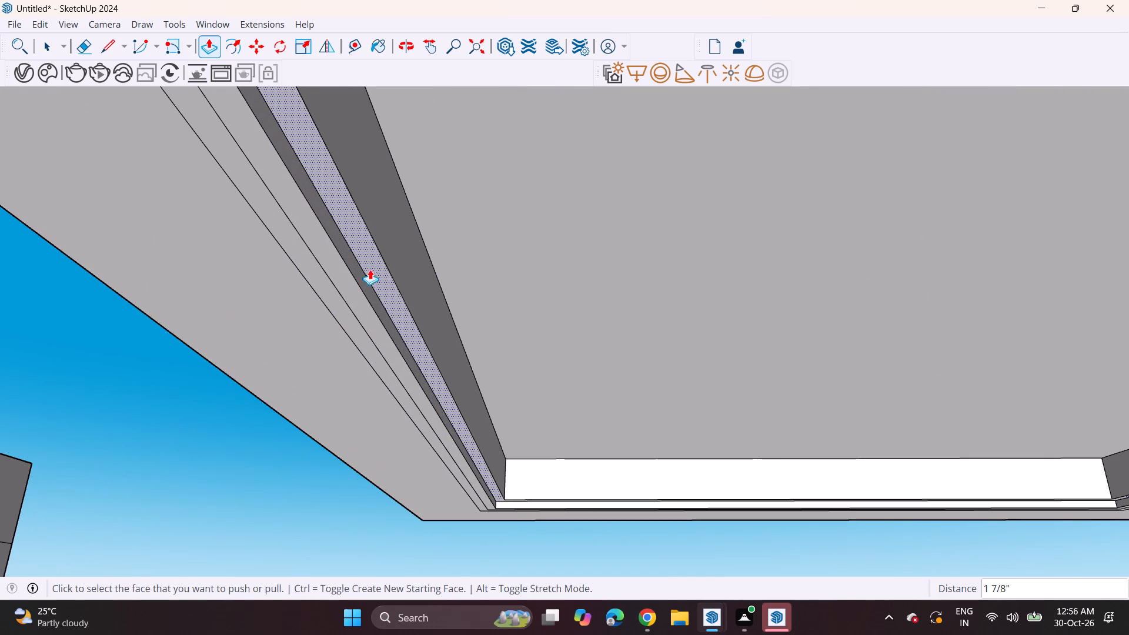
click(356, 294)
click(356, 282)
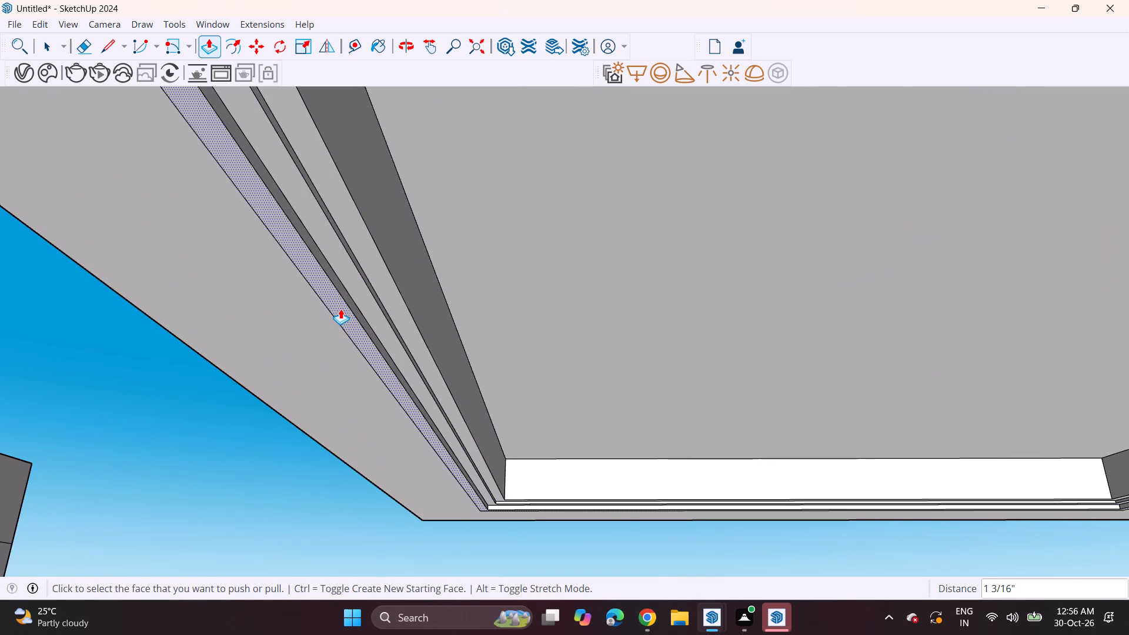
click(340, 309)
click(341, 302)
scroll(341, 302, down, 7)
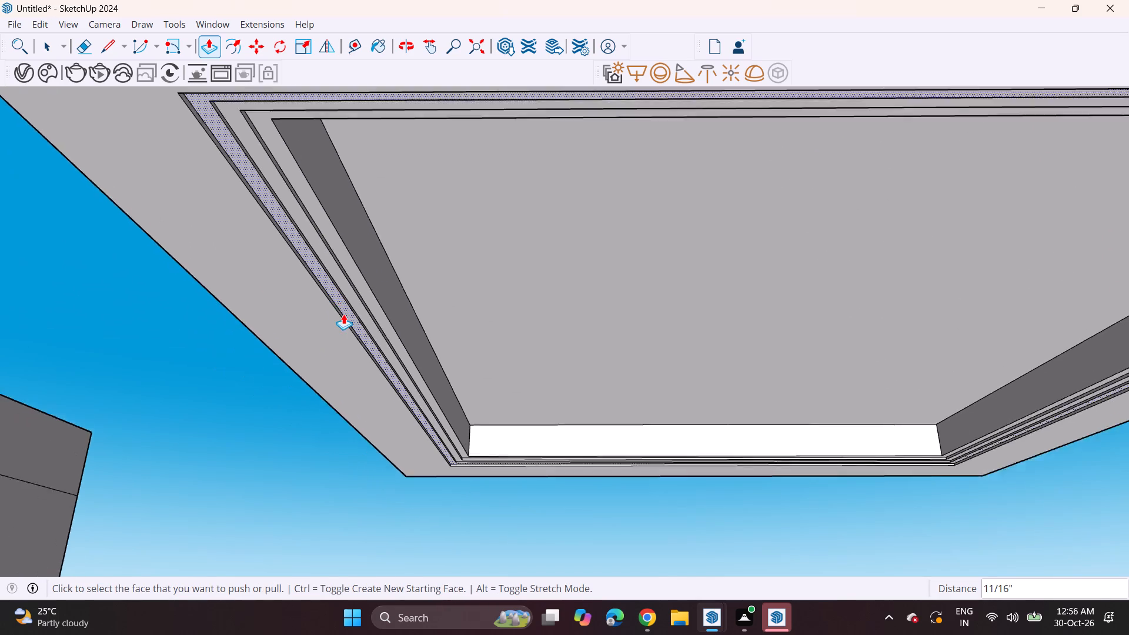
scroll(343, 314, down, 7)
key(space)
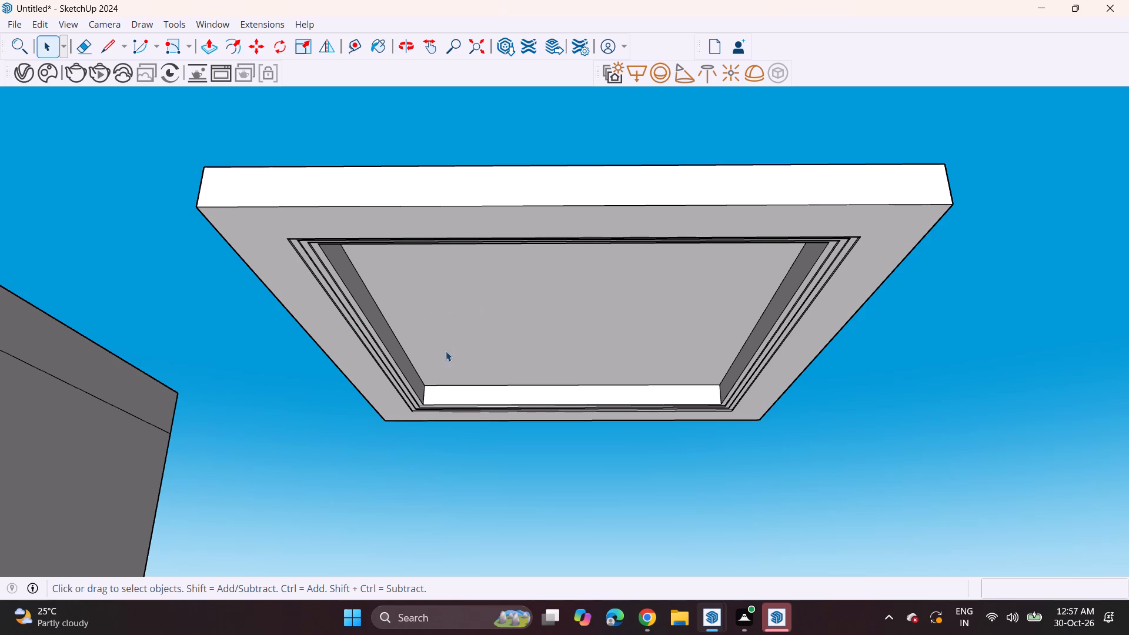
Draw a rectangle about 9' 3 5/16" by 7 5/8" on the recess's inner side wall nearest the room.
middle_drag(421, 376, 139, 426)
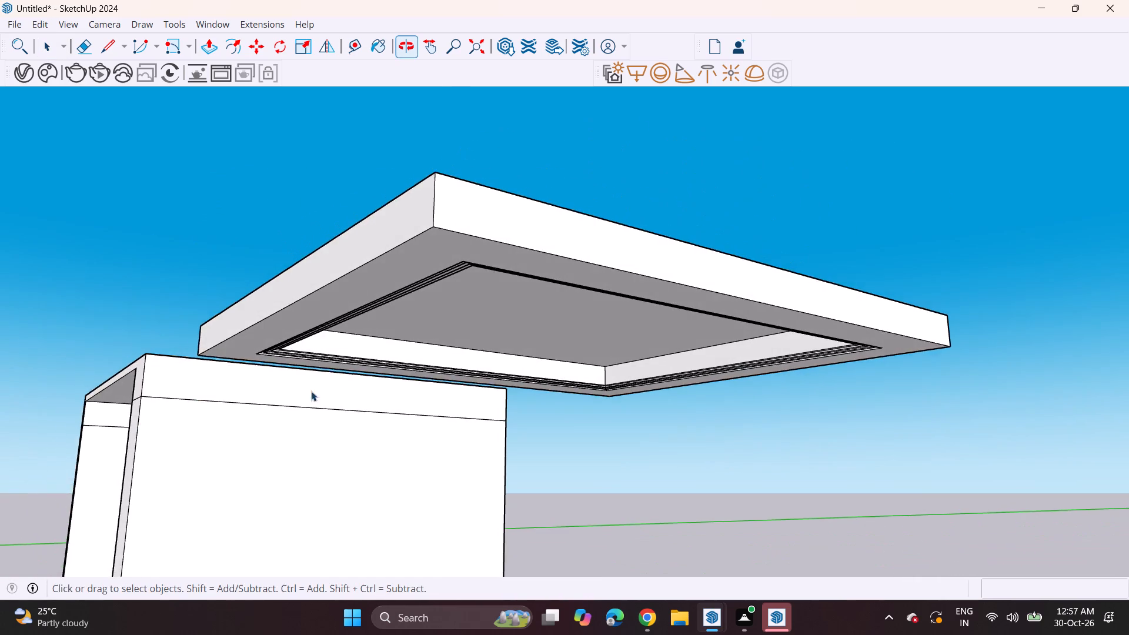
scroll(672, 327, up, 4)
scroll(515, 380, up, 4)
scroll(463, 403, down, 4)
scroll(346, 370, up, 2)
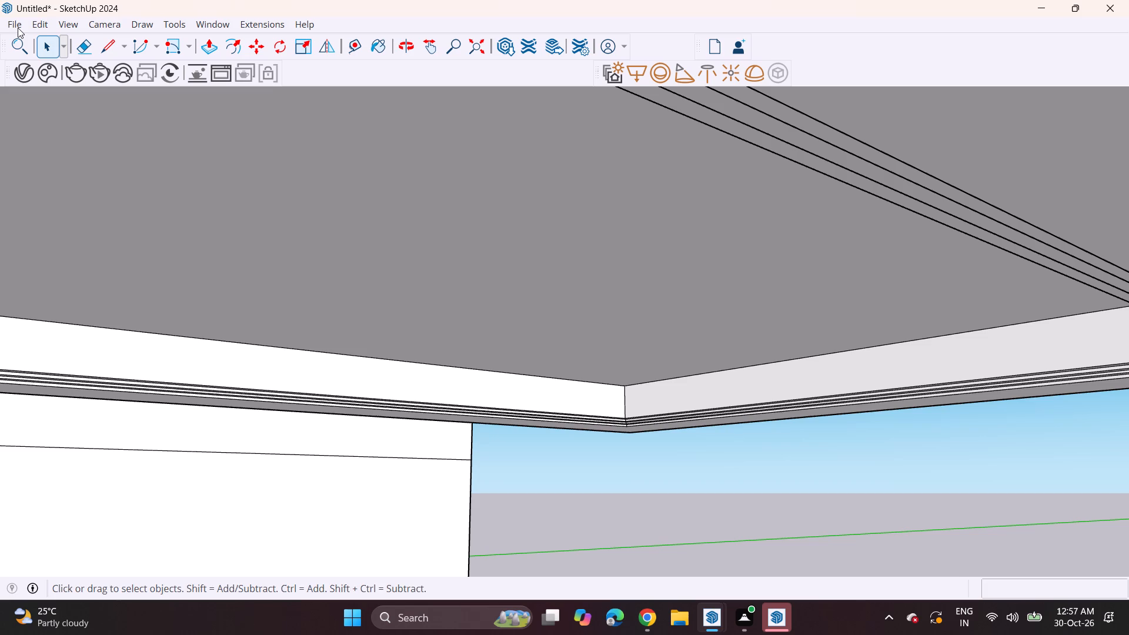
click(191, 45)
click(189, 75)
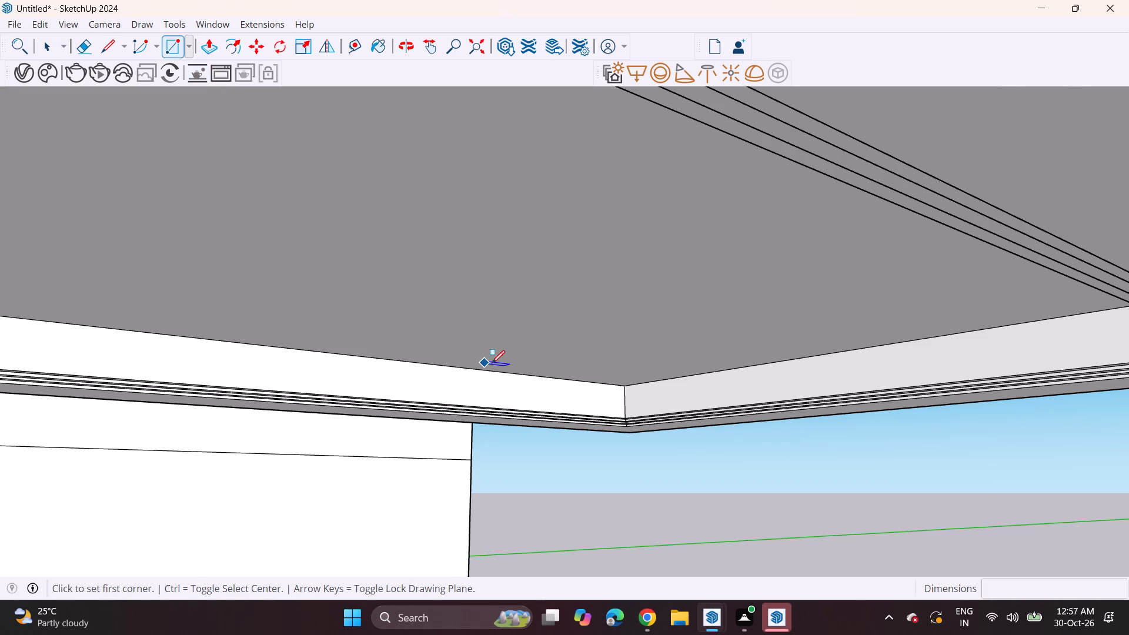
scroll(516, 360, up, 7)
click(632, 403)
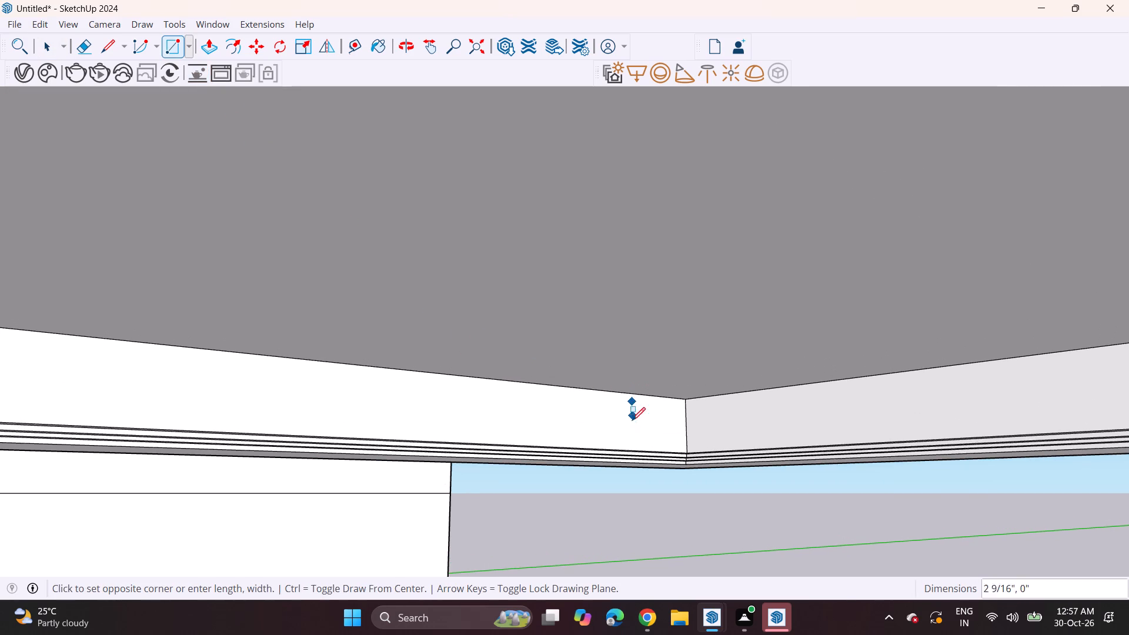
scroll(264, 416, down, 1)
scroll(203, 405, down, 3)
middle_drag(194, 400, 208, 403)
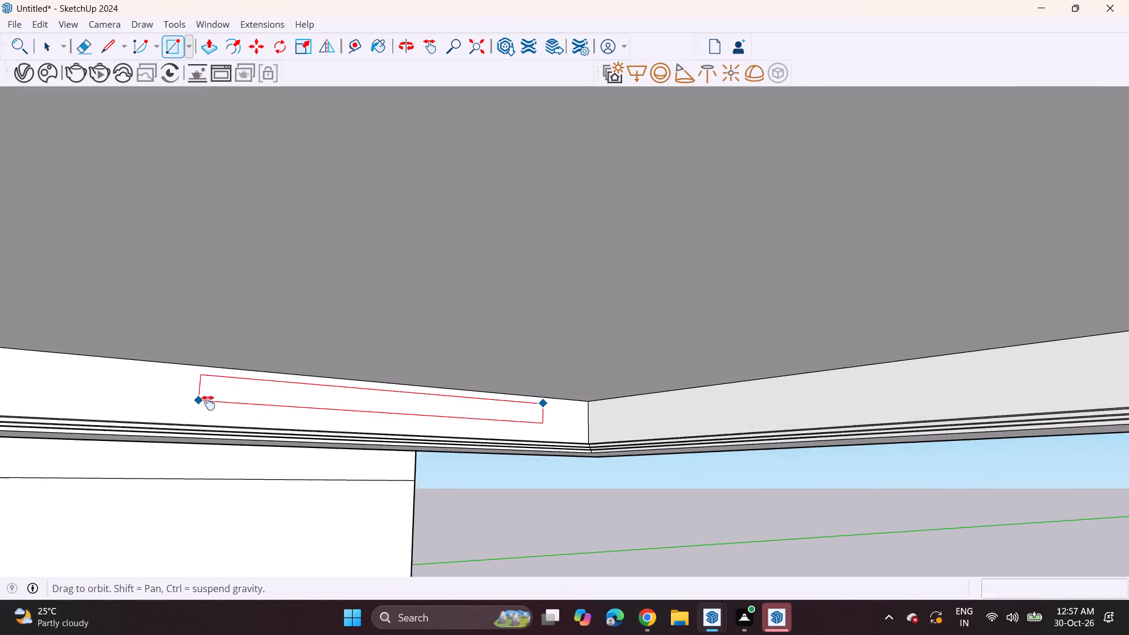
middle_drag(208, 403, 506, 372)
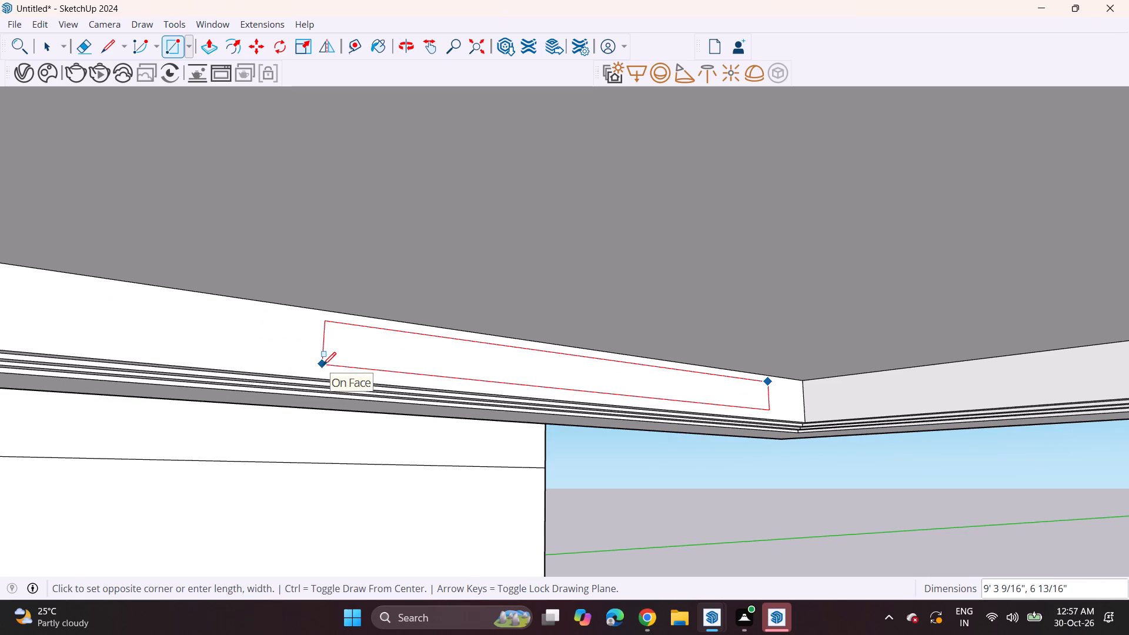
click(323, 370)
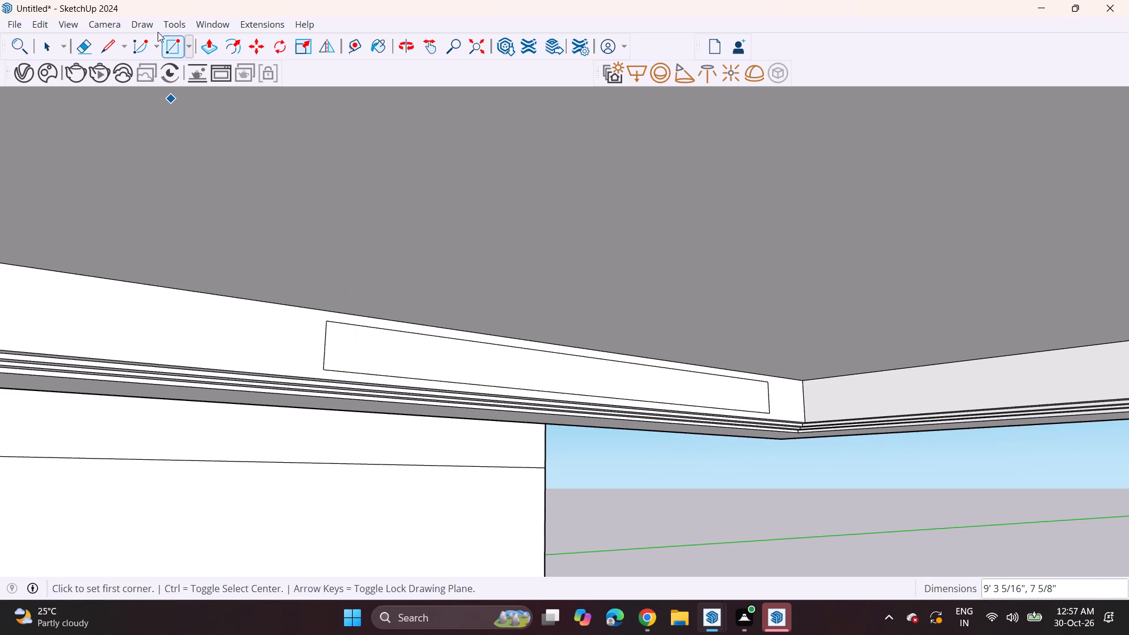
Push/Pull the rectangle into the recess wall about 1 13/16", and deepen it by about 1' 3 1/16" more to form a slot.
click(210, 36)
middle_drag(372, 347, 409, 355)
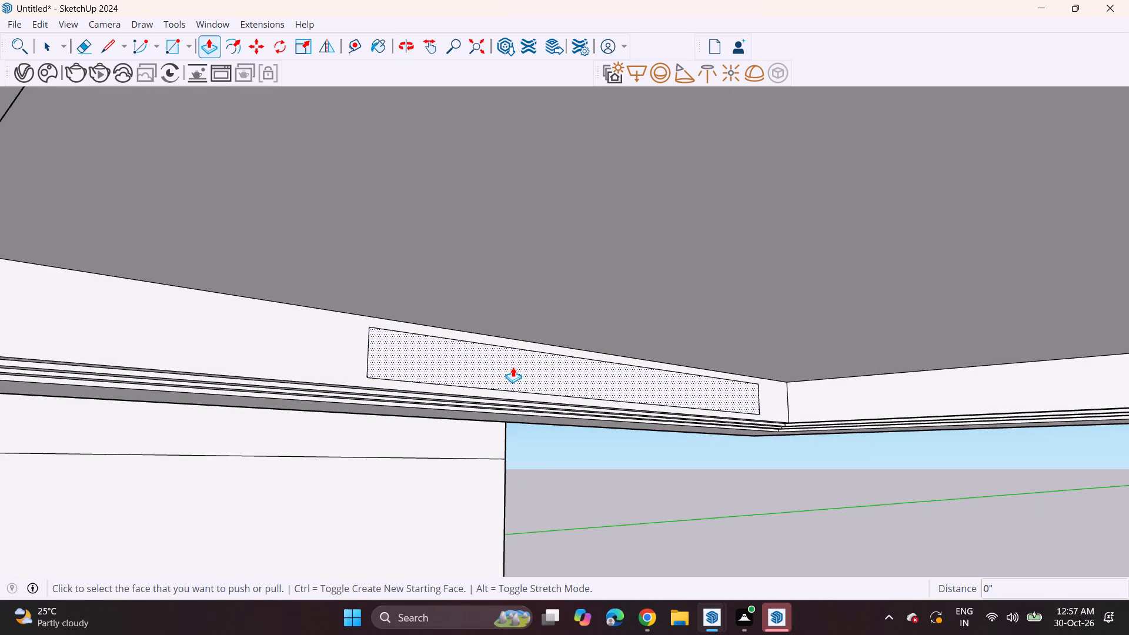
drag(513, 367, 505, 367)
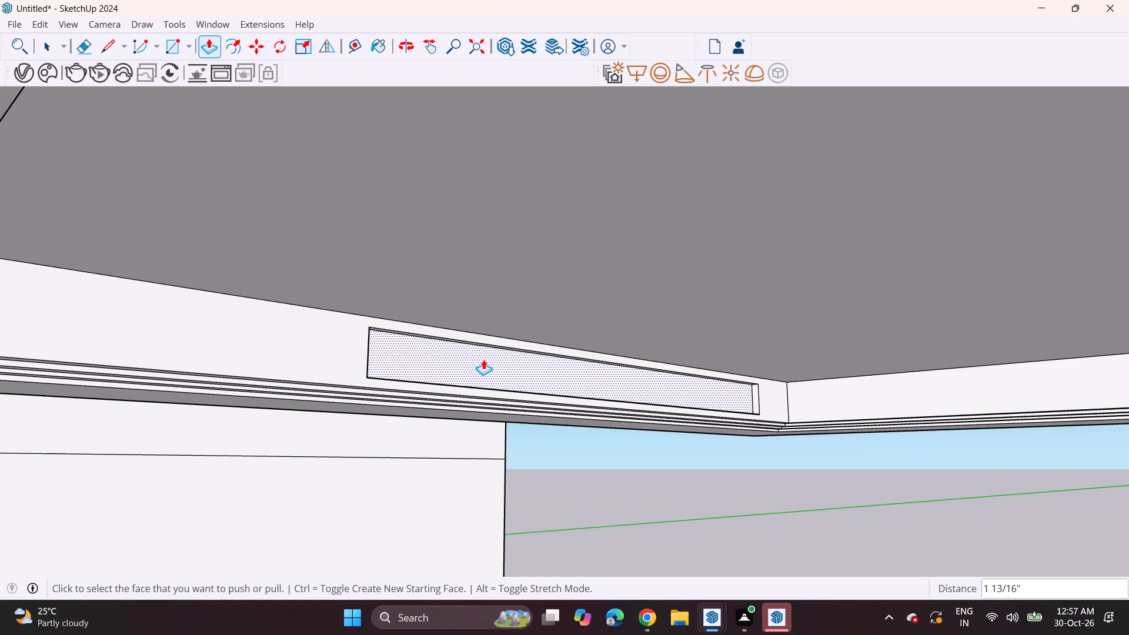
click(526, 364)
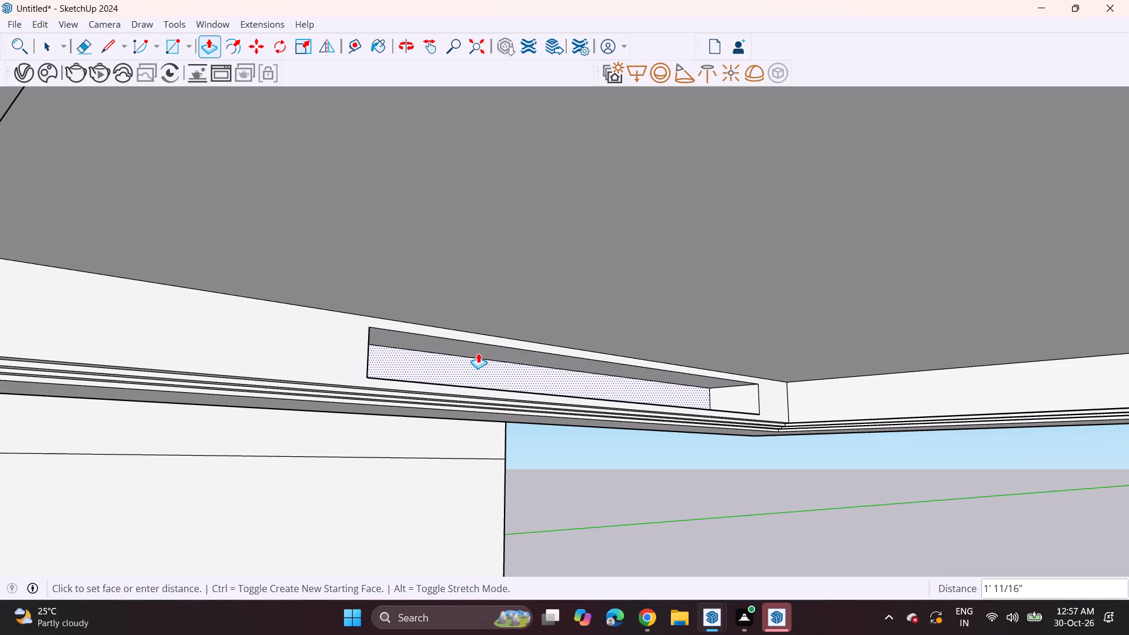
click(470, 351)
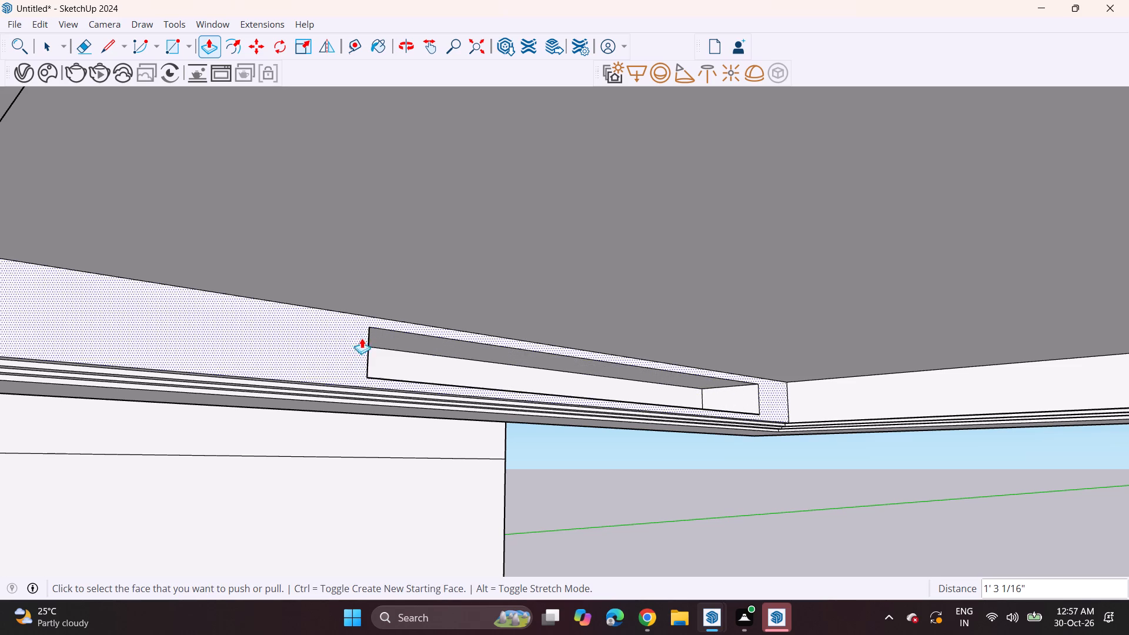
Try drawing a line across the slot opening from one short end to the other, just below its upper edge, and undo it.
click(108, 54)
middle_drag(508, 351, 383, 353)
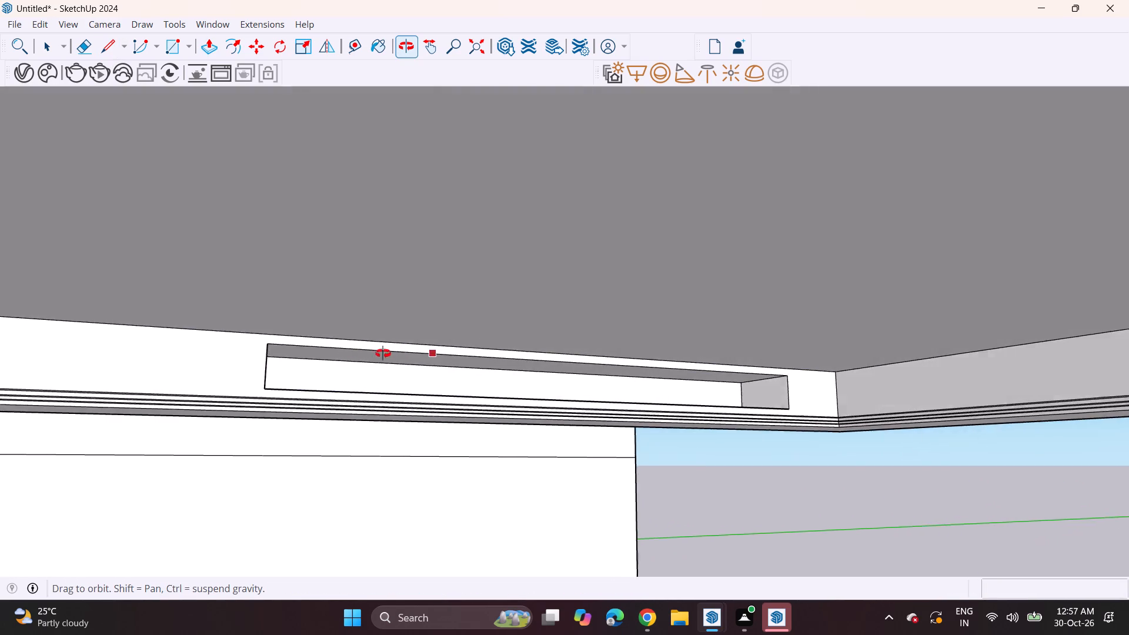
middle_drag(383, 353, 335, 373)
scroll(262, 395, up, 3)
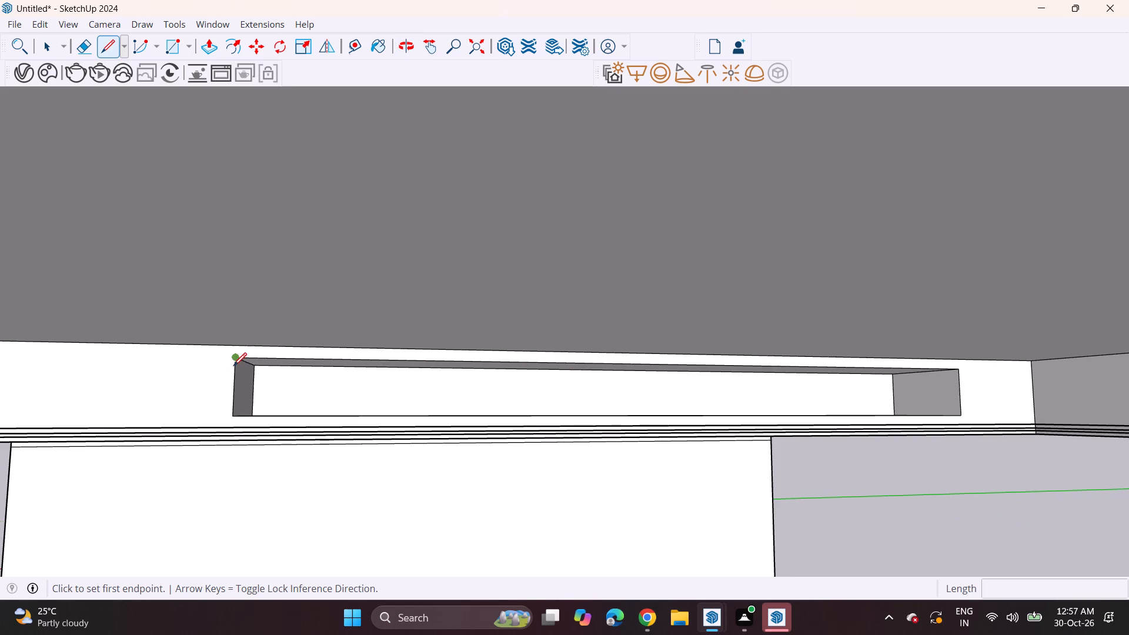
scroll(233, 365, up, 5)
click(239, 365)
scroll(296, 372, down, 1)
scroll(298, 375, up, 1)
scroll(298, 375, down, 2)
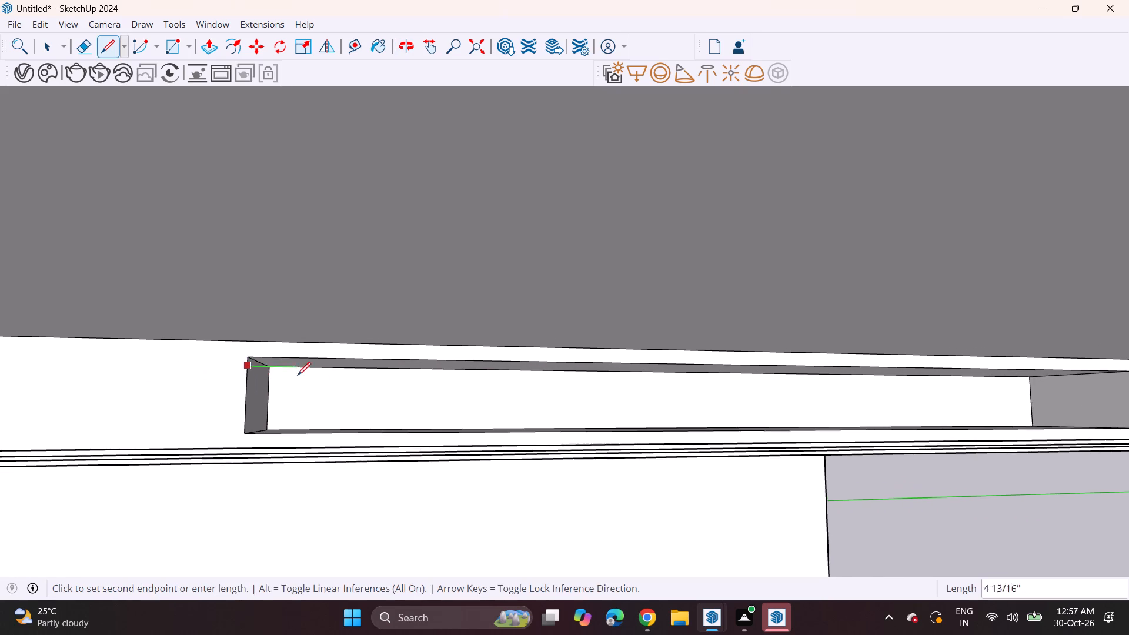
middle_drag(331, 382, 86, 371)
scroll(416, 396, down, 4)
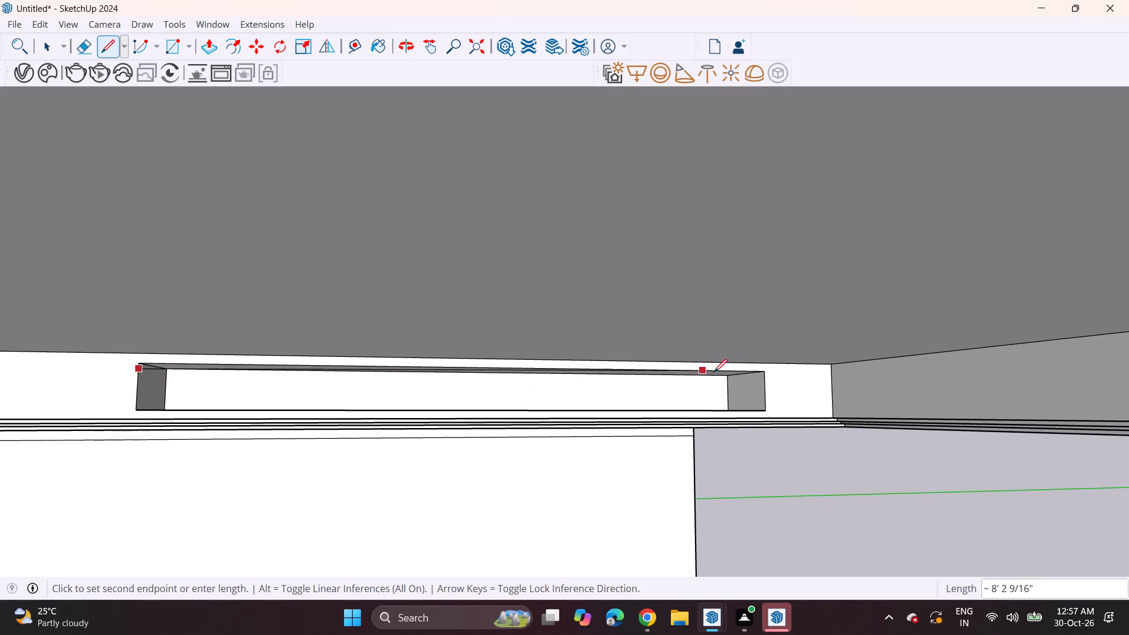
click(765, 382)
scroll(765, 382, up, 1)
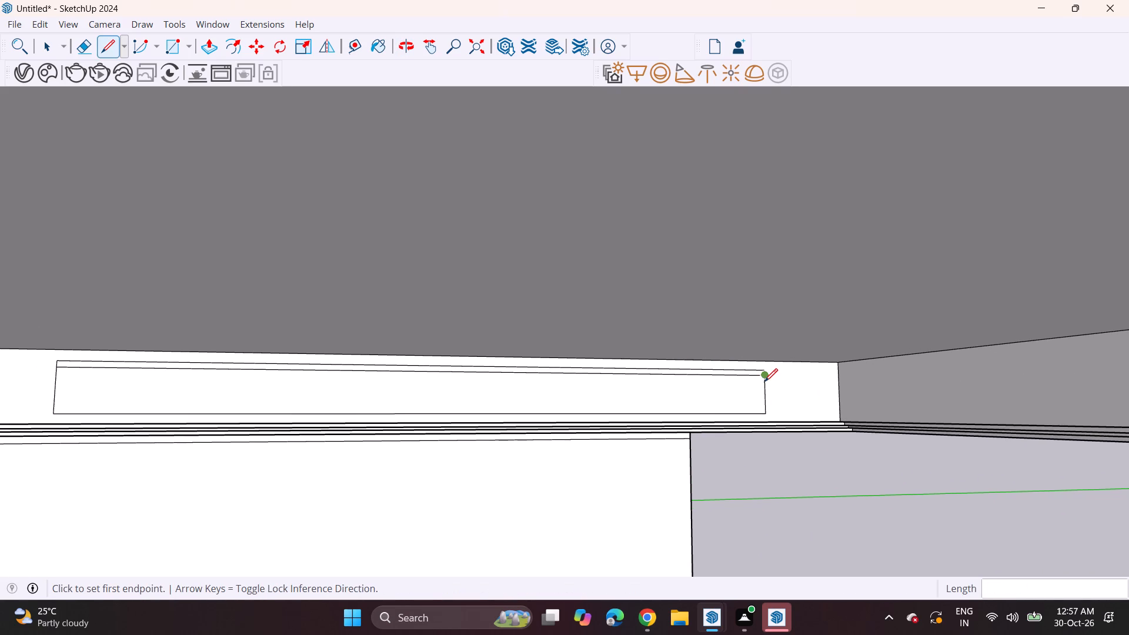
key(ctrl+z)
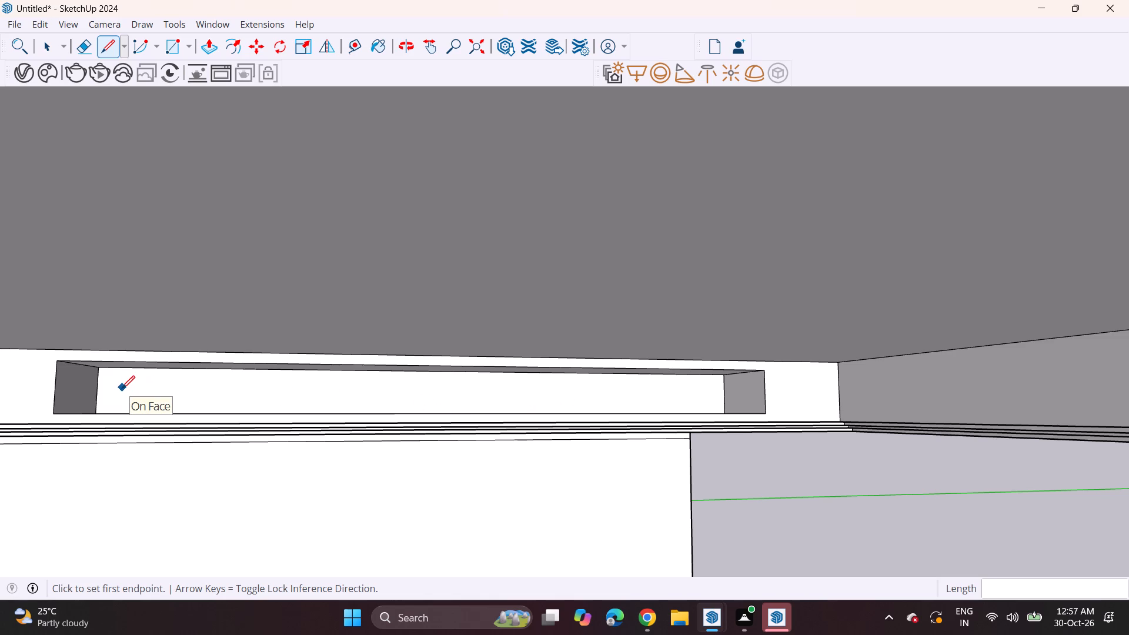
Offset the outline of the recessed ceiling face inward, and offset the resulting inner face inward again by about 4 3/8".
scroll(51, 375, down, 3)
middle_drag(69, 363, 258, 302)
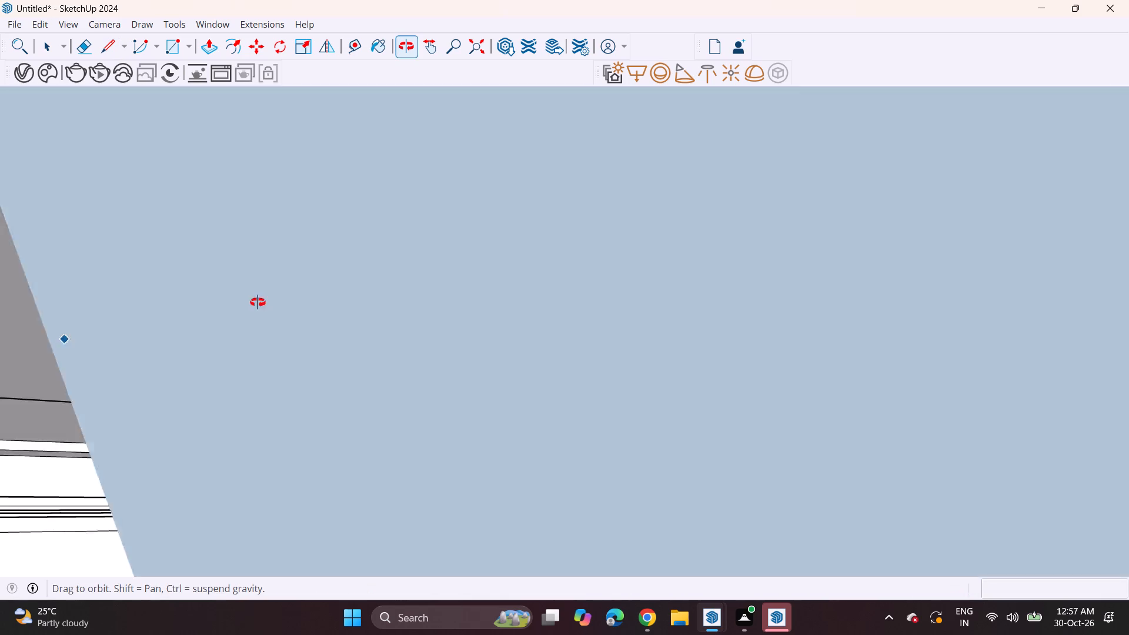
middle_drag(258, 302, 409, 277)
scroll(425, 270, up, 1)
scroll(430, 266, down, 20)
scroll(430, 266, down, 13)
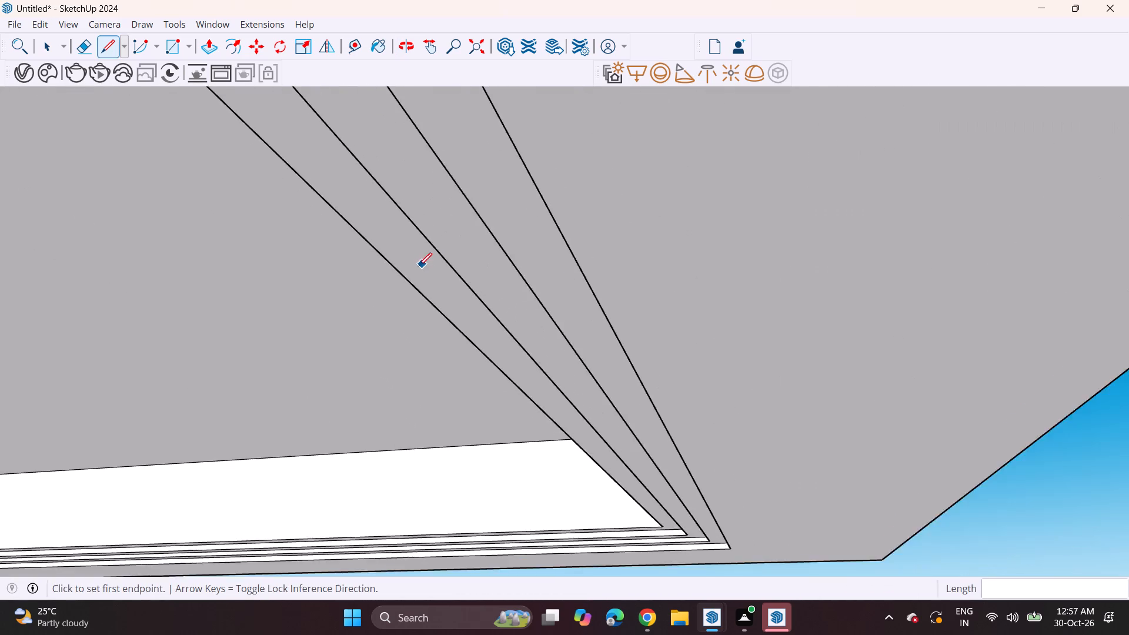
scroll(419, 266, down, 4)
scroll(419, 268, up, 1)
scroll(416, 272, down, 12)
scroll(410, 273, up, 1)
scroll(410, 273, down, 2)
middle_drag(281, 279, 786, 284)
scroll(770, 272, down, 4)
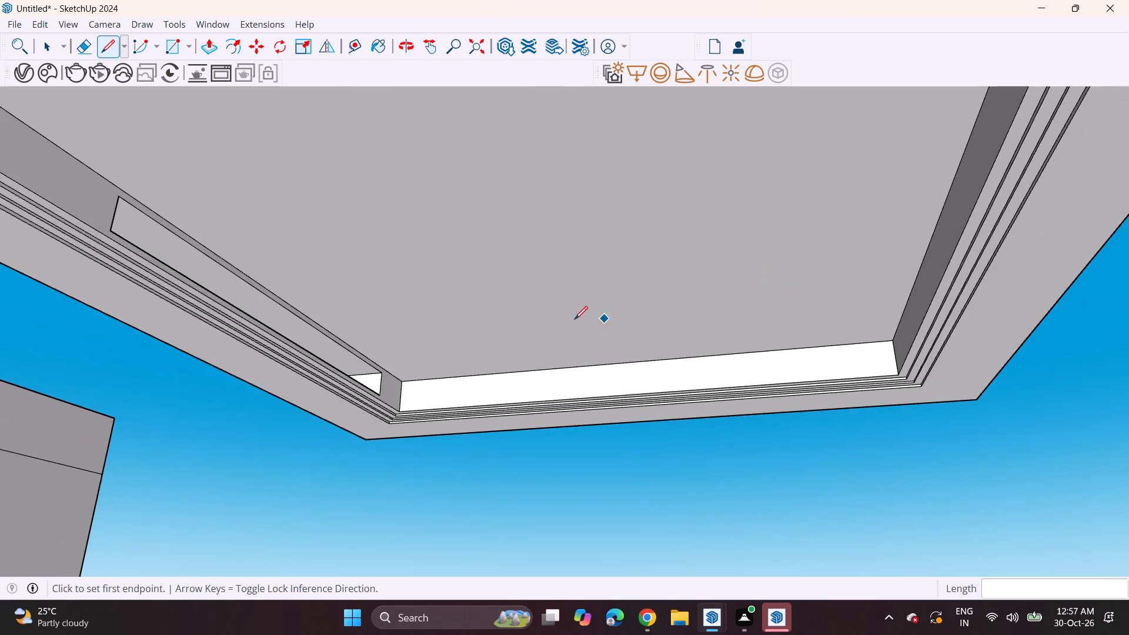
middle_drag(525, 305, 599, 233)
scroll(599, 233, up, 1)
scroll(586, 225, down, 5)
shift+middle_drag(571, 192, 459, 353)
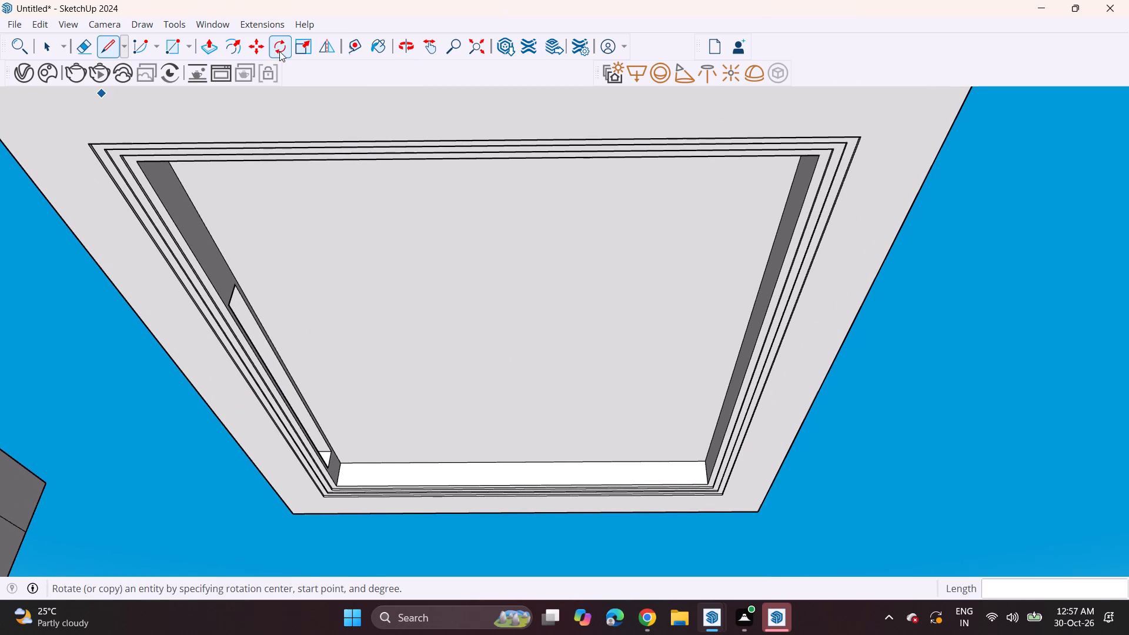
click(239, 52)
click(244, 236)
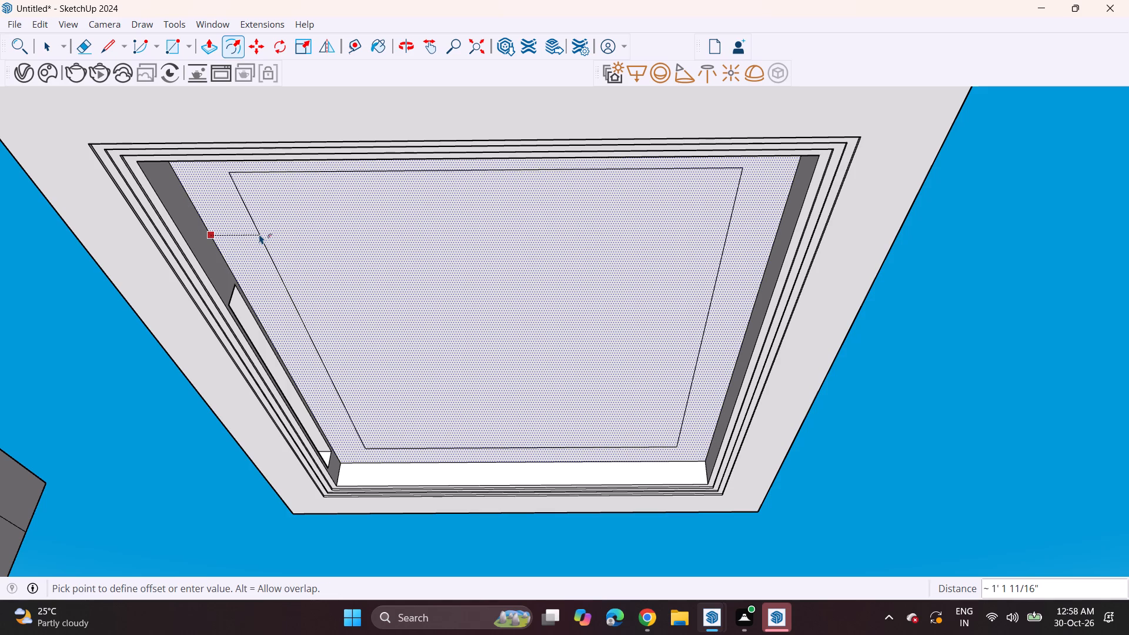
click(255, 234)
click(267, 243)
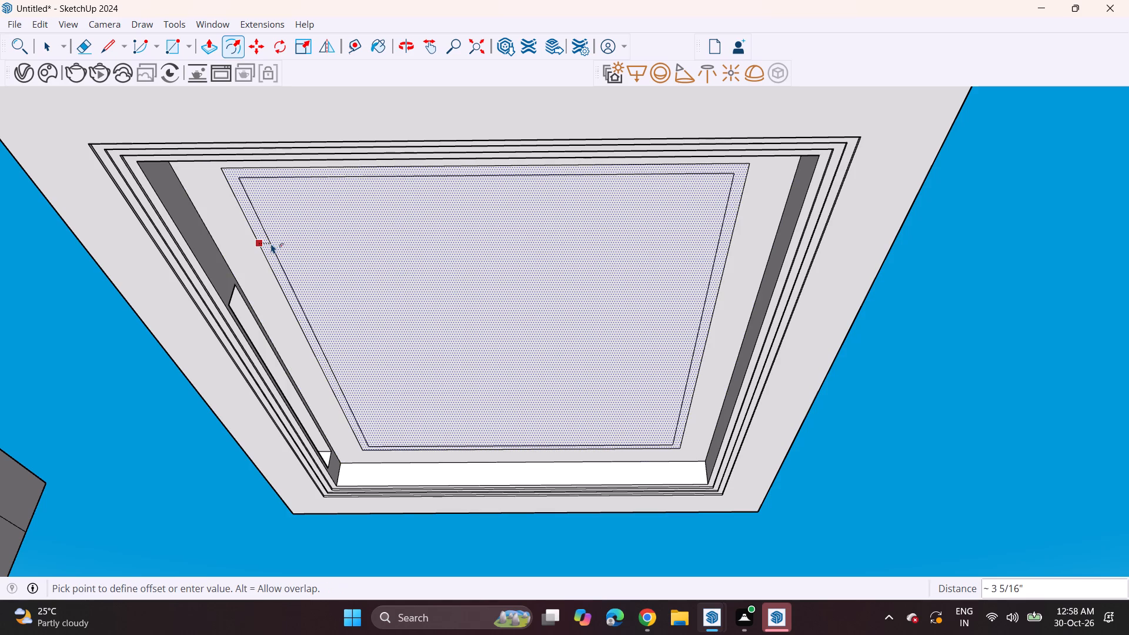
click(276, 245)
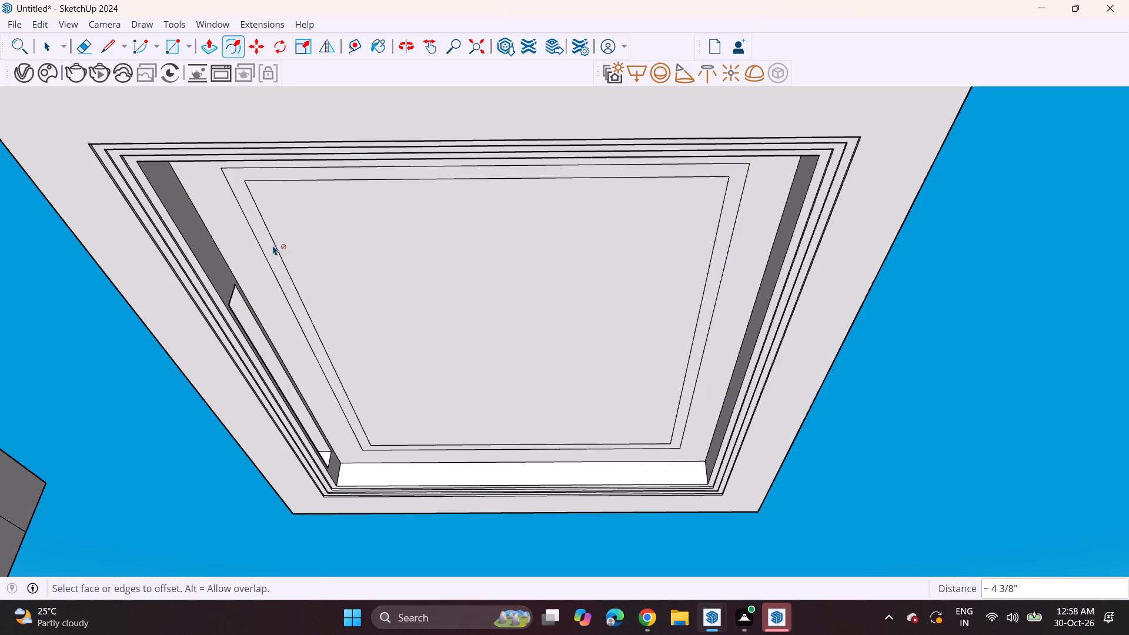
key(space)
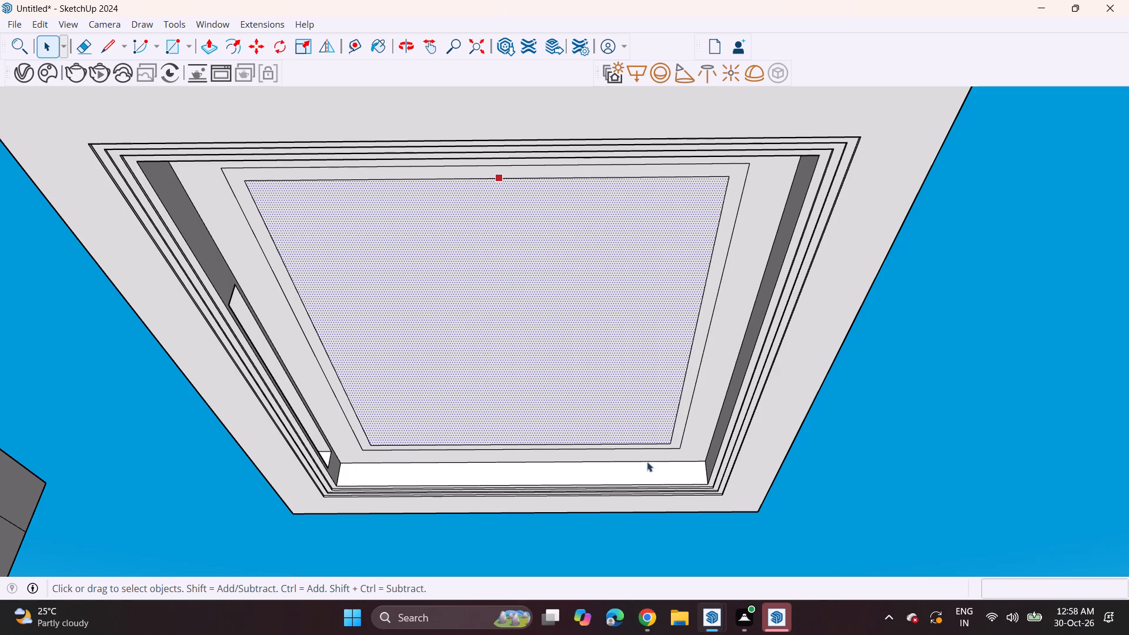
Push/Pull the slot's short end face about 4' 5 7/8" to lengthen the slot toward the far corner of the recess wall.
scroll(640, 462, down, 5)
middle_drag(567, 409, 569, 436)
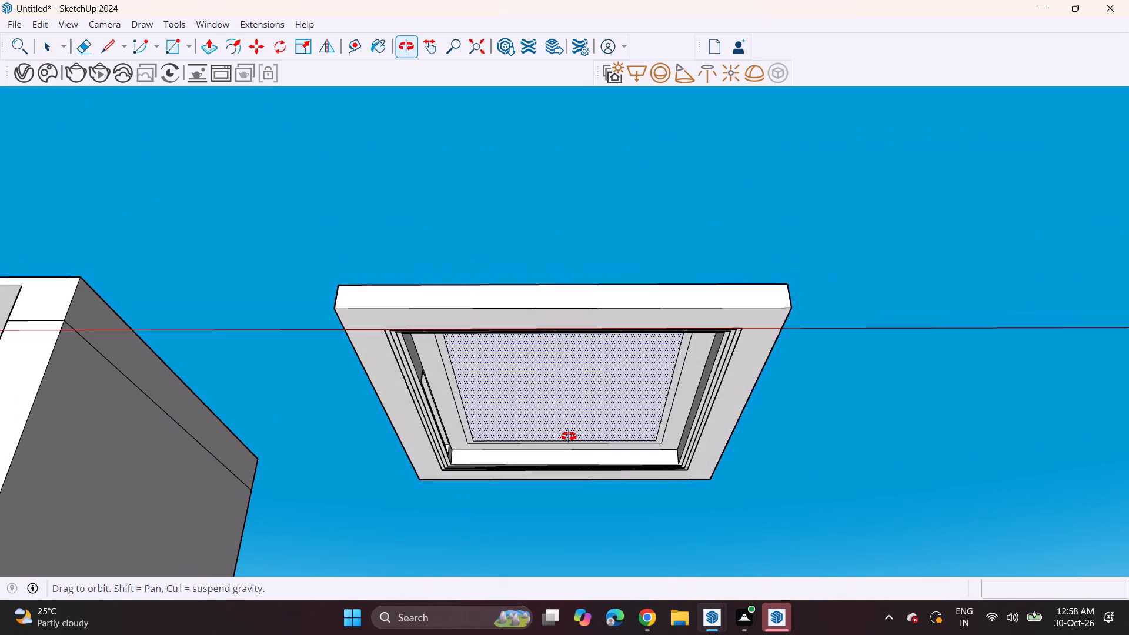
middle_drag(569, 436, 158, 485)
middle_drag(514, 387, 392, 405)
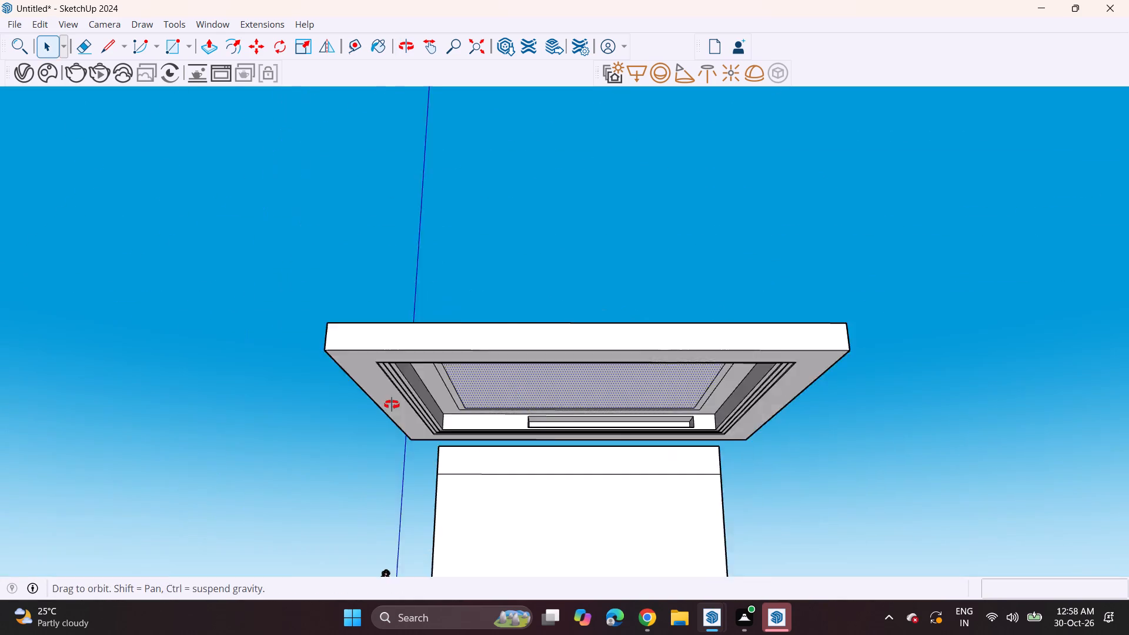
middle_drag(392, 405, 326, 415)
scroll(604, 420, up, 5)
scroll(547, 417, down, 1)
scroll(544, 418, up, 9)
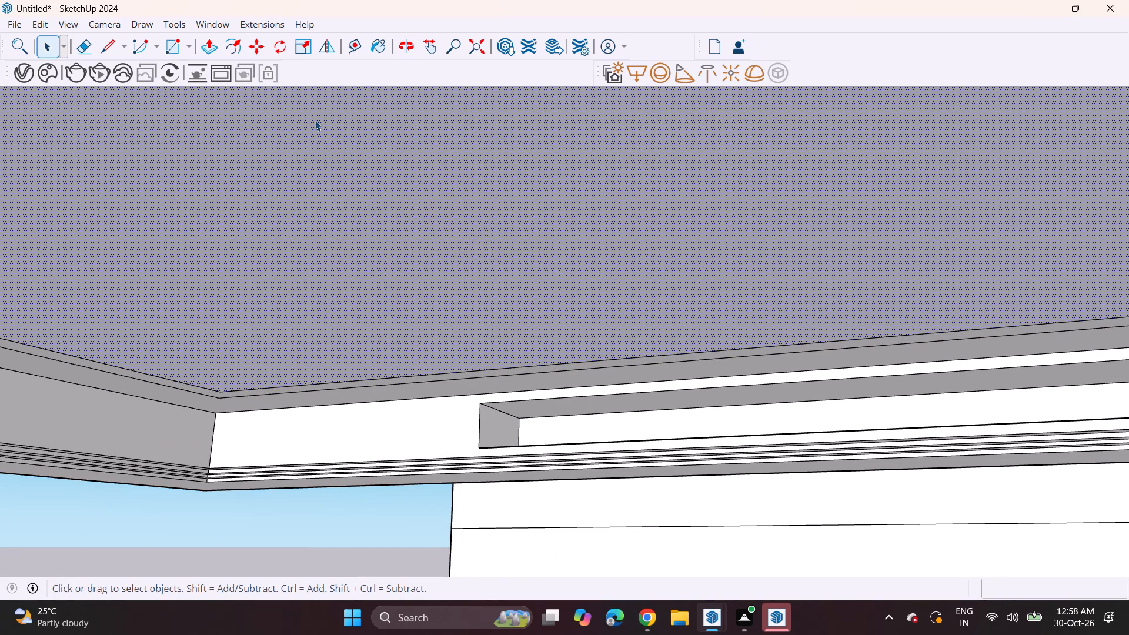
click(209, 51)
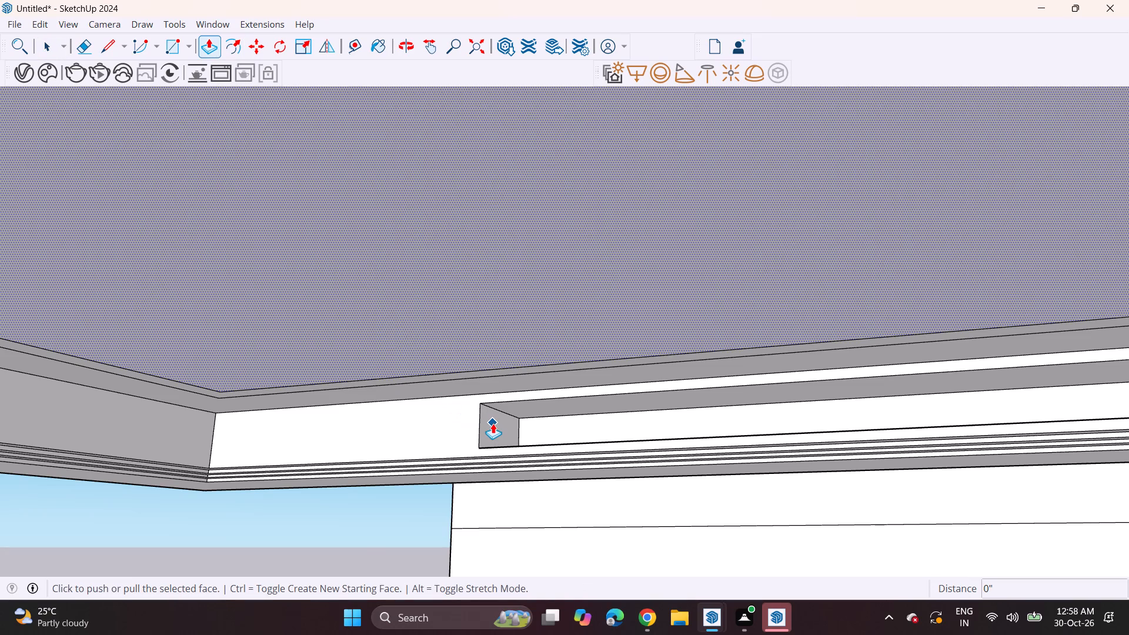
key(Escape)
click(498, 430)
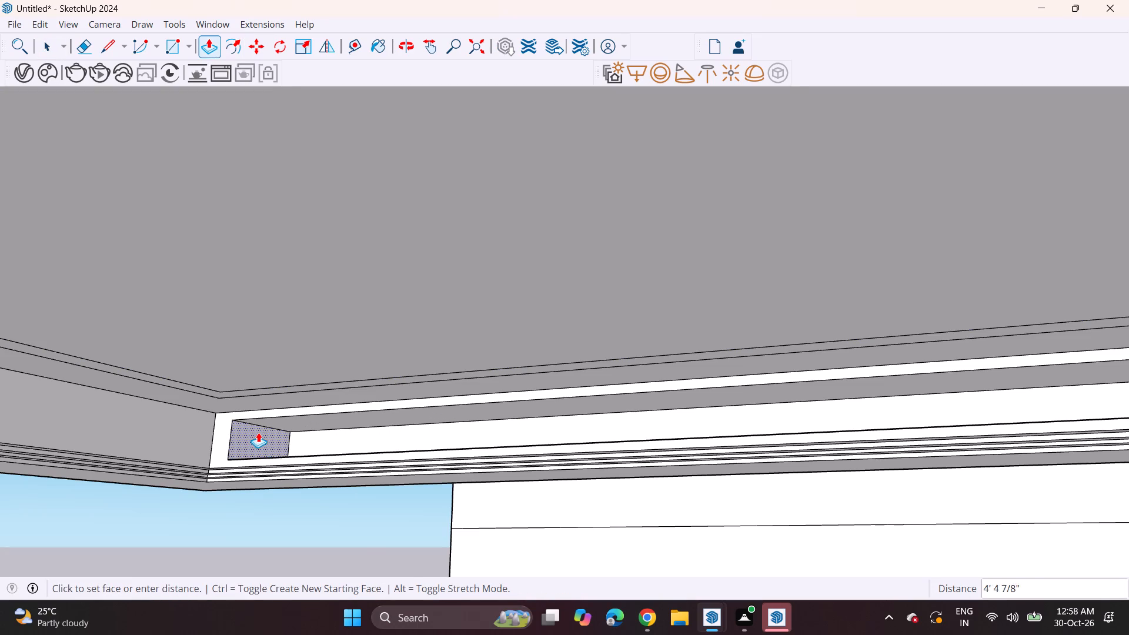
click(253, 432)
middle_drag(246, 454, 727, 377)
scroll(727, 377, down, 2)
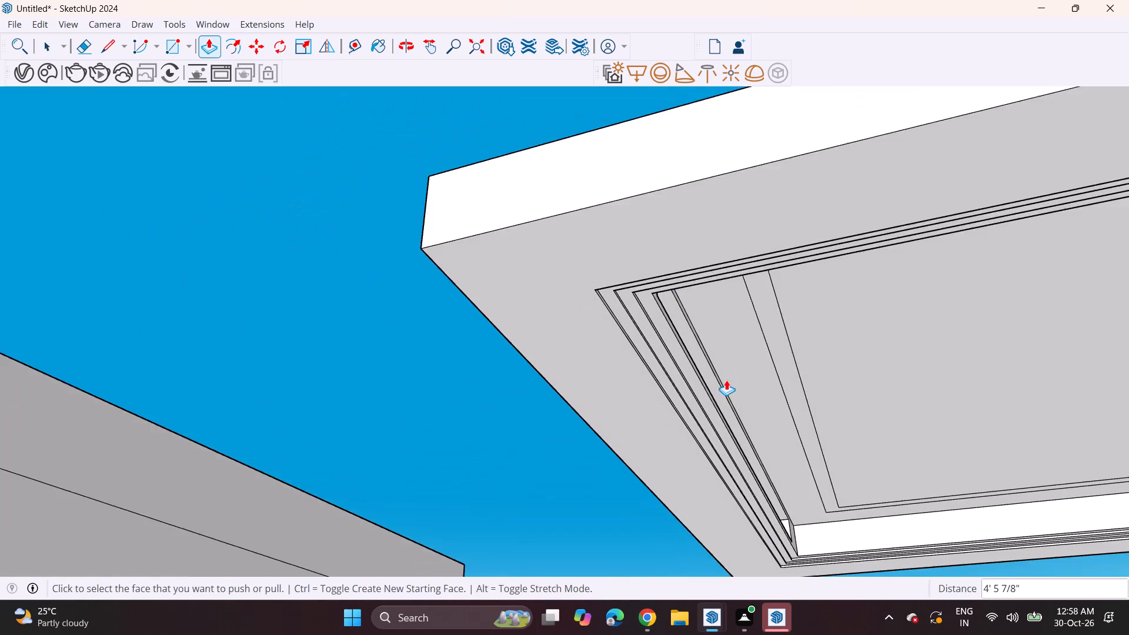
Examine the false-ceiling panel's stepped recess, lengthened wall slot and inner offset outlines from below at several angles.
scroll(726, 380, down, 1)
middle_drag(753, 362, 315, 397)
middle_drag(330, 396, 458, 380)
scroll(463, 401, down, 2)
shift+middle_drag(480, 423, 437, 417)
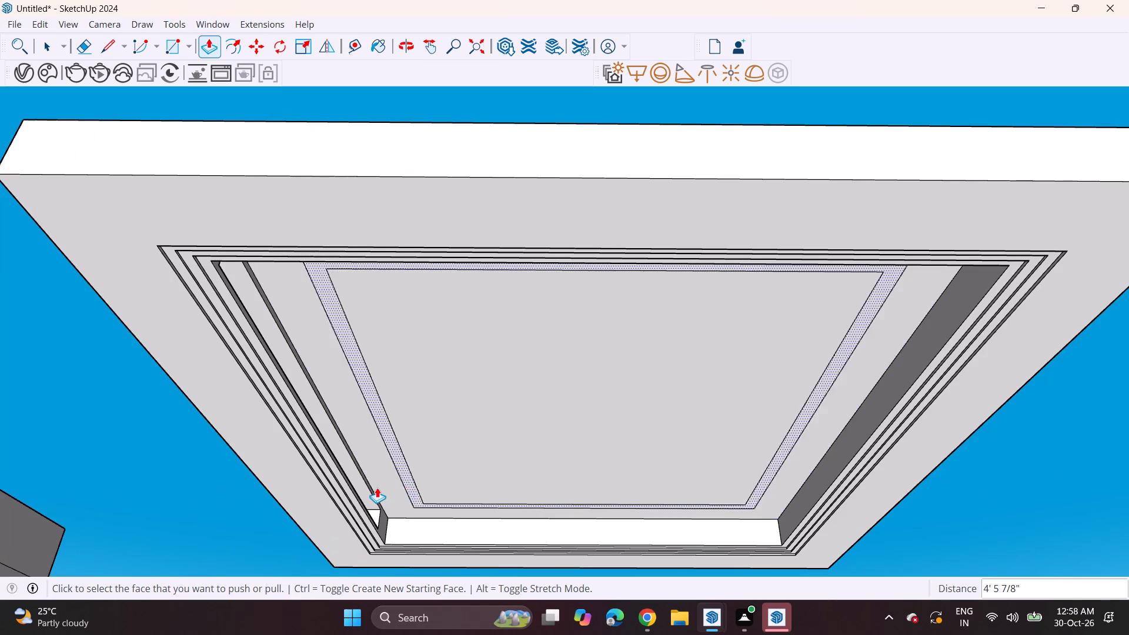
scroll(376, 487, up, 3)
scroll(375, 487, down, 4)
middle_drag(539, 458, 398, 475)
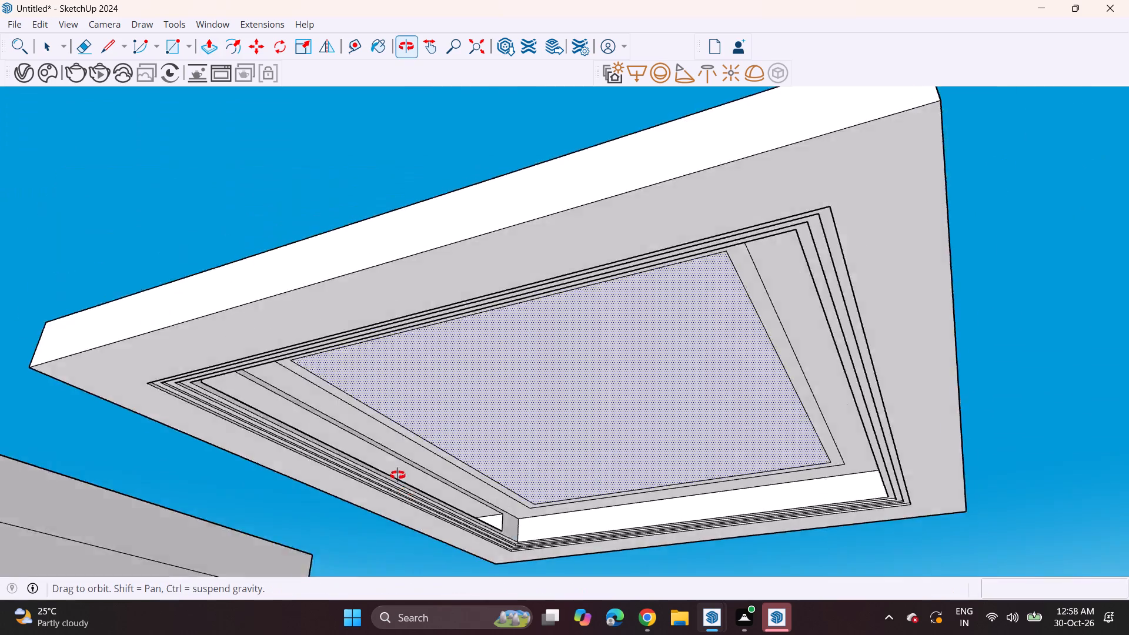
middle_drag(398, 475, 208, 531)
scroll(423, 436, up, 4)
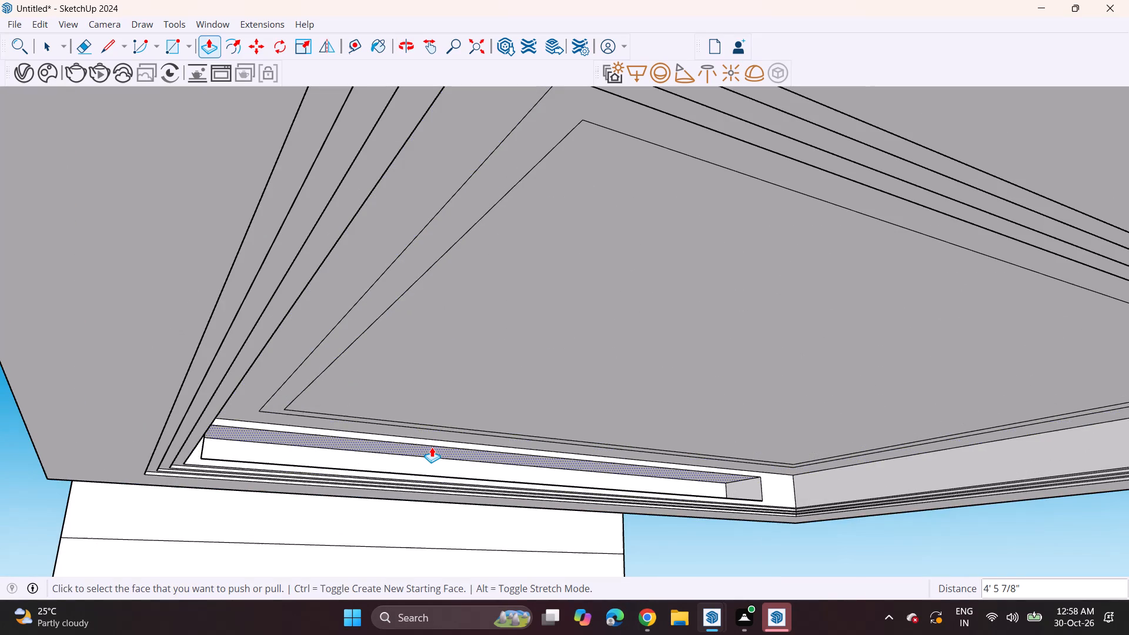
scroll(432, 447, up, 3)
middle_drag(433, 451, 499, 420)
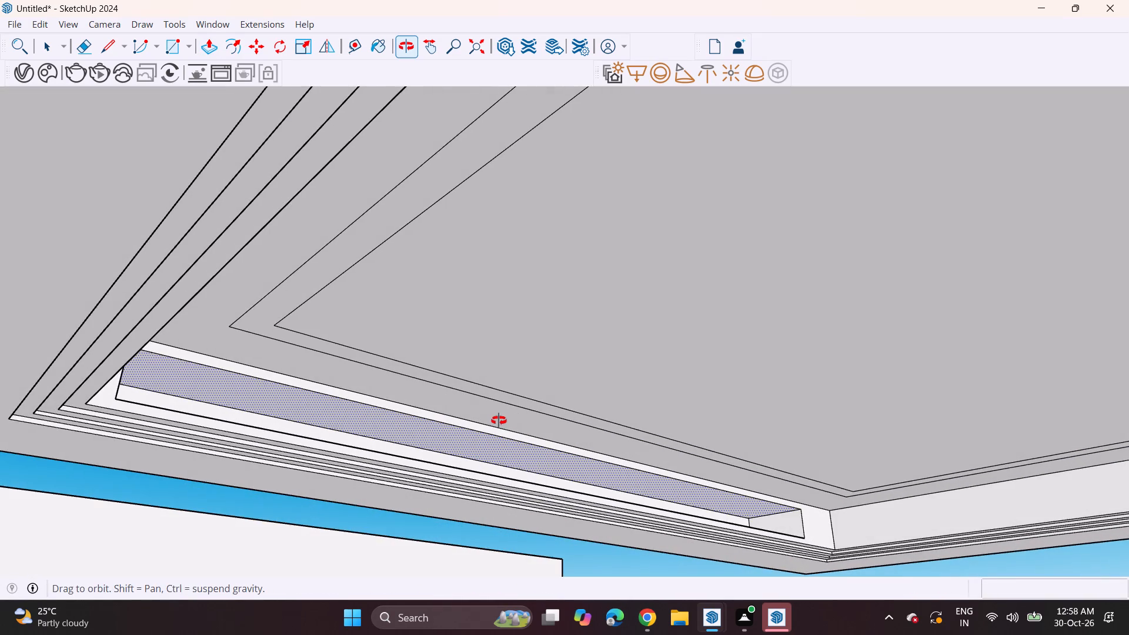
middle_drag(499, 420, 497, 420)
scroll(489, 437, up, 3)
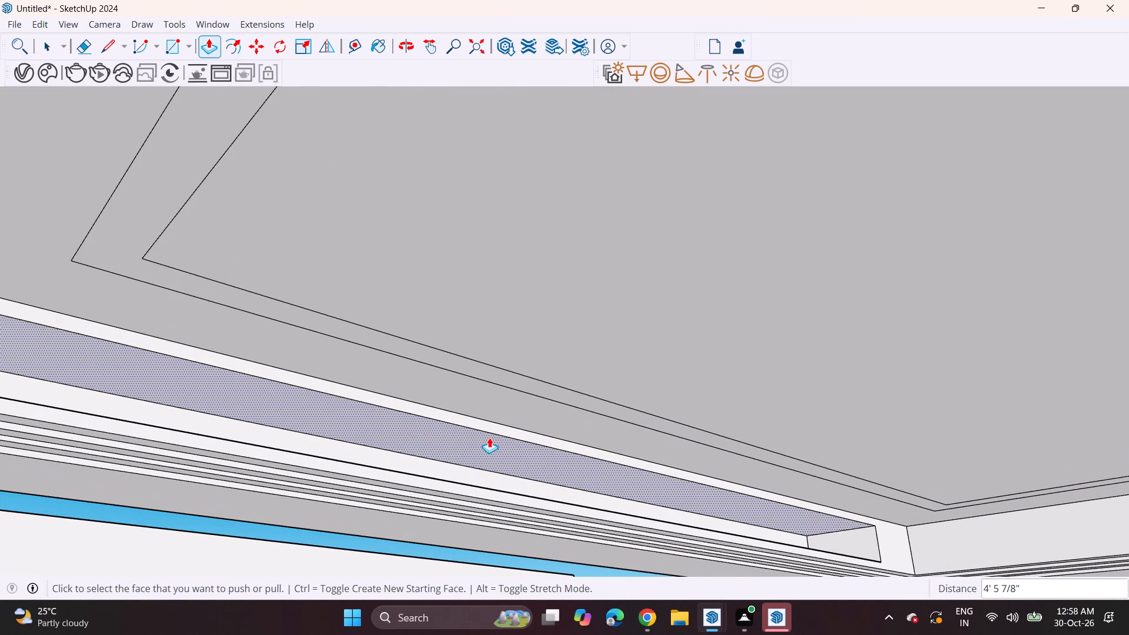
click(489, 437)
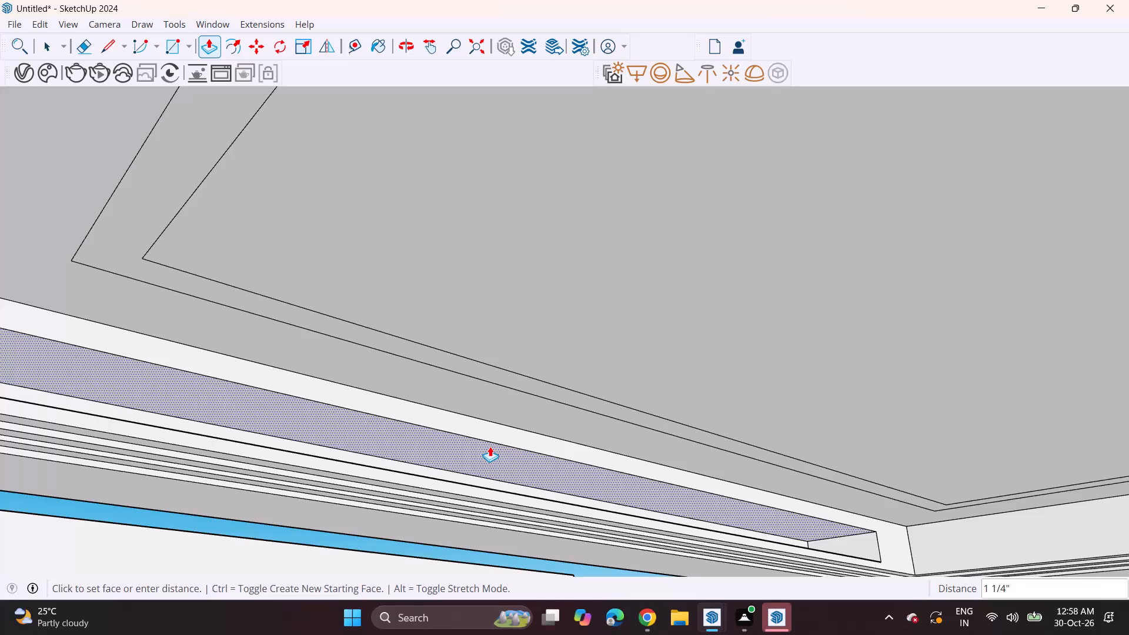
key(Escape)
Inspect the whole false-ceiling panel from below, checking the side slot, stepped borders and inner outlines at close and far range.
middle_drag(469, 426, 645, 427)
scroll(648, 431, down, 3)
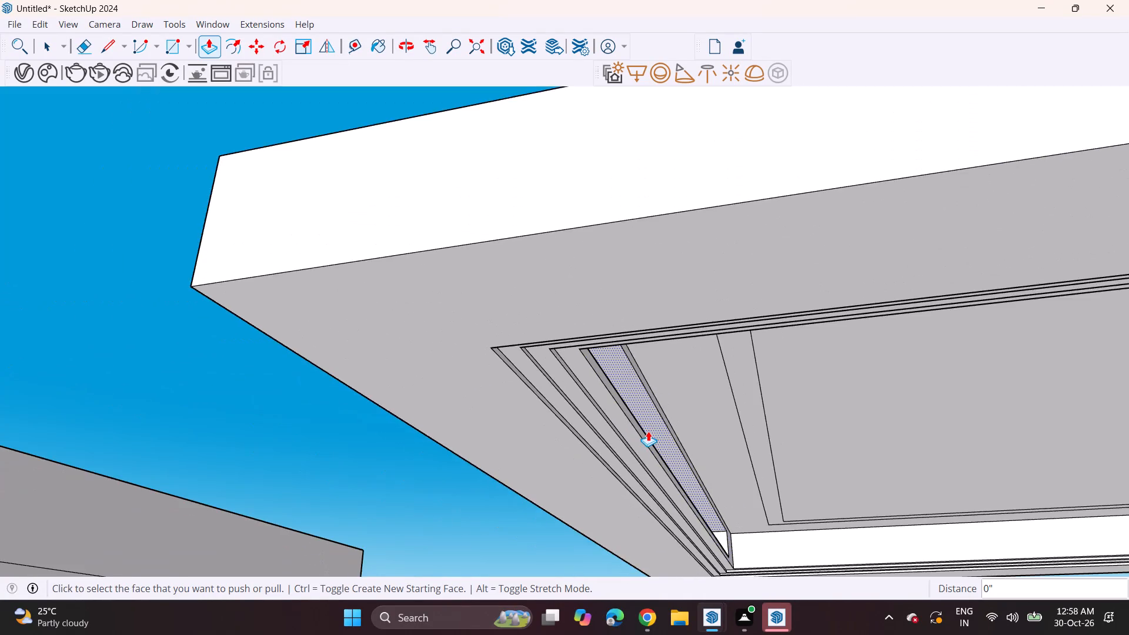
middle_drag(649, 430, 346, 426)
scroll(363, 422, down, 4)
middle_drag(410, 453, 534, 427)
scroll(564, 450, down, 1)
shift+middle_drag(560, 450, 529, 450)
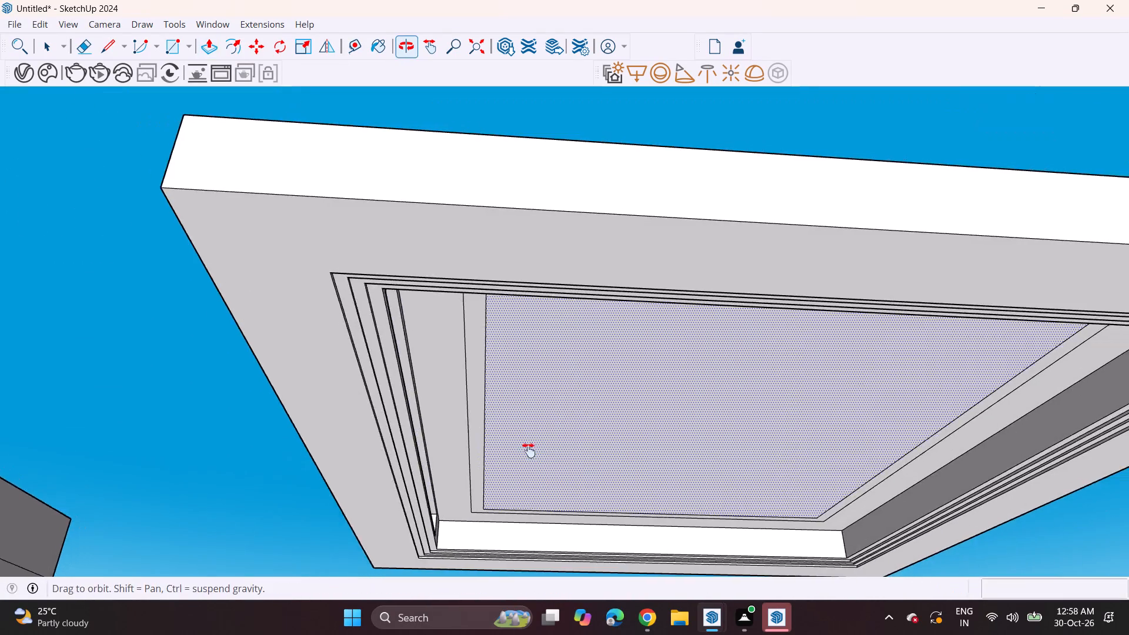
shift+middle_drag(529, 450, 397, 441)
middle_drag(404, 456, 353, 468)
scroll(556, 449, up, 3)
scroll(499, 486, down, 3)
middle_drag(495, 497, 507, 492)
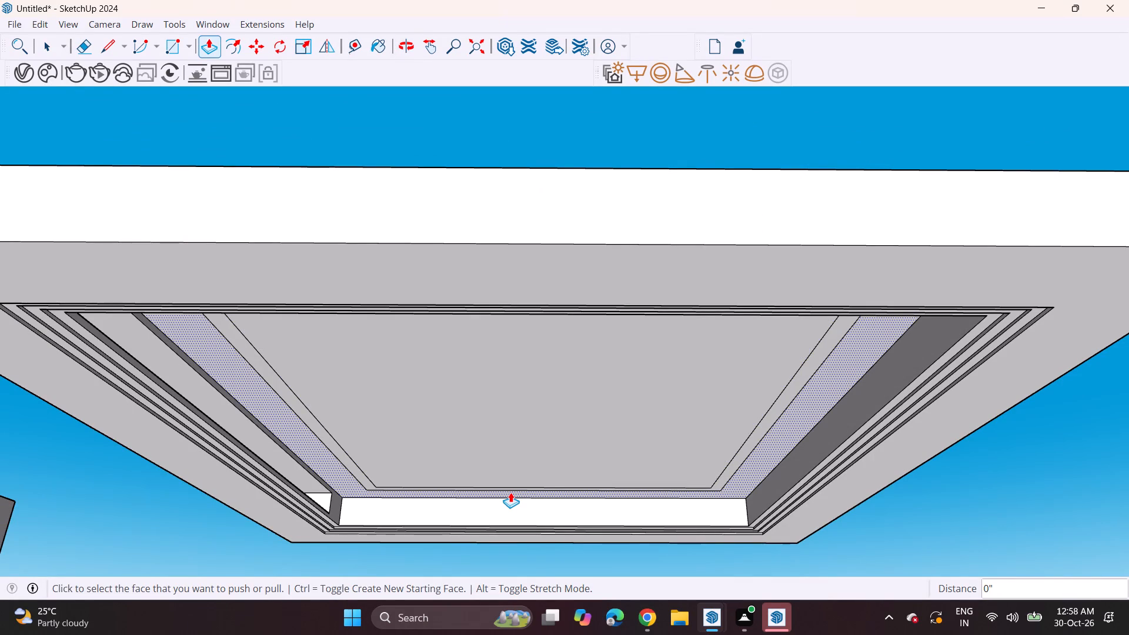
key(space)
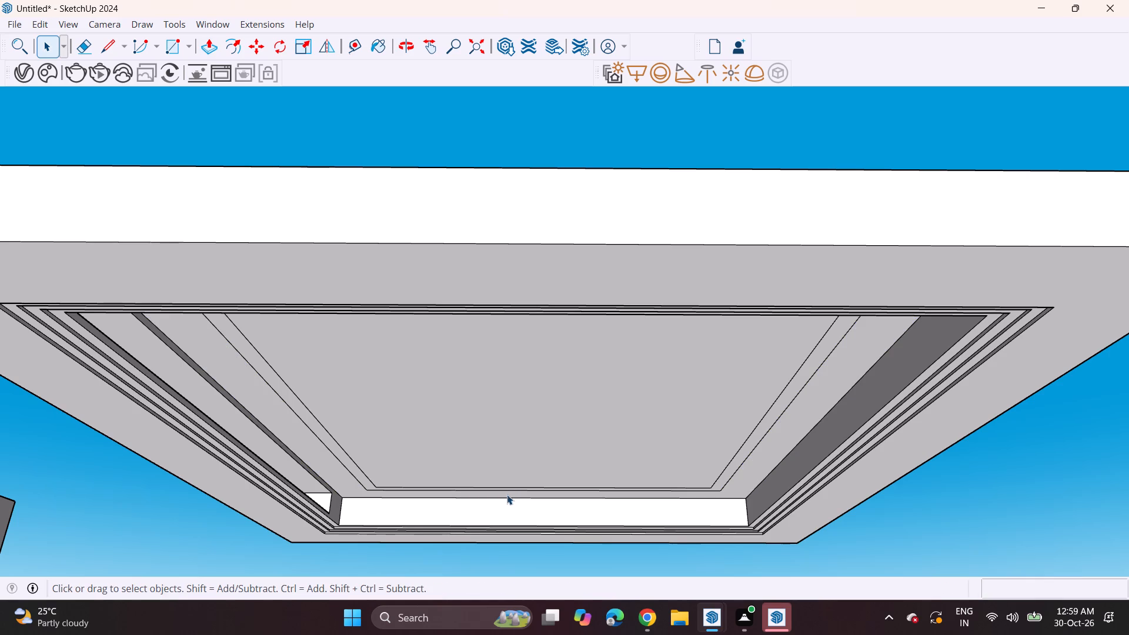
scroll(682, 478, down, 2)
scroll(680, 478, up, 1)
scroll(679, 478, down, 4)
scroll(679, 478, up, 1)
scroll(674, 490, down, 3)
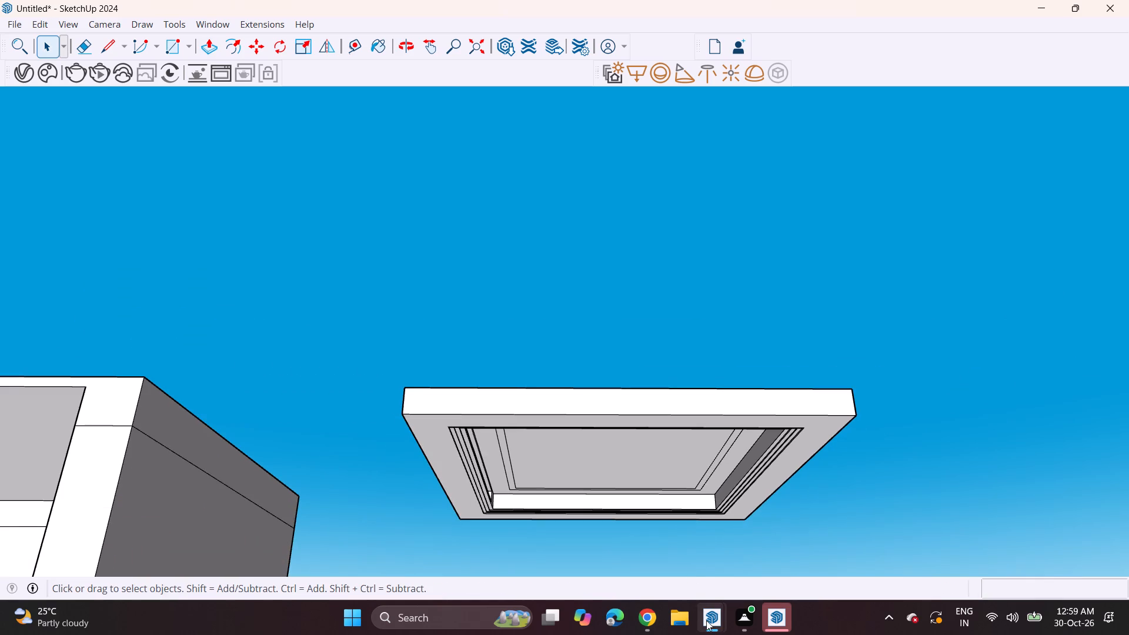
Switch to the V-Ray Frame Buffer and V-Ray Asset Editor windows with the rendered interior.
click(706, 623)
click(642, 544)
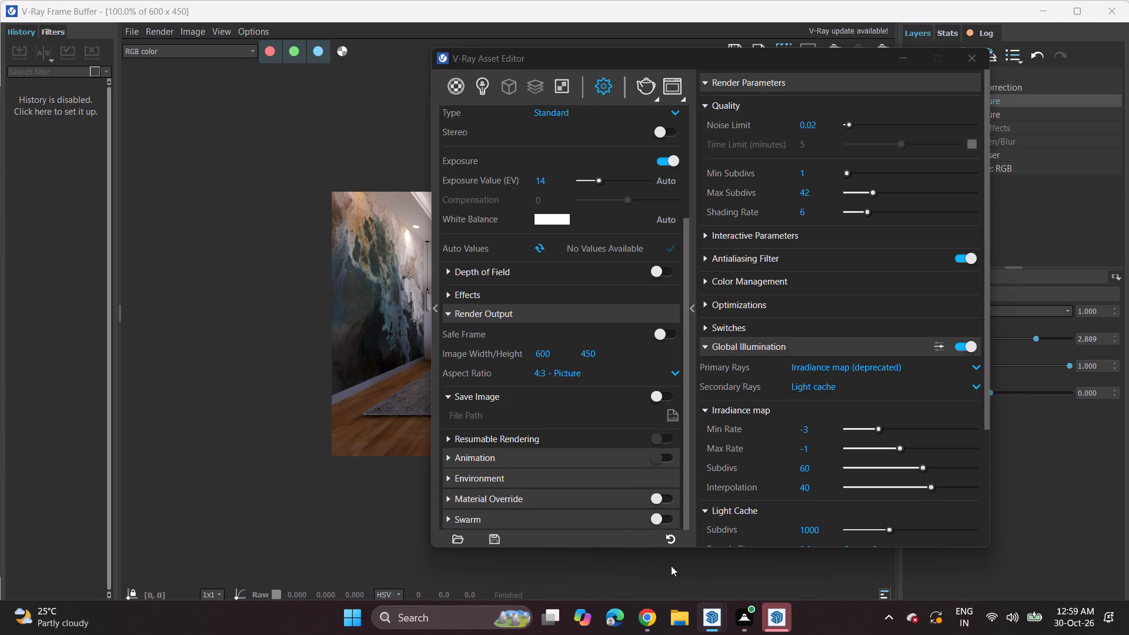
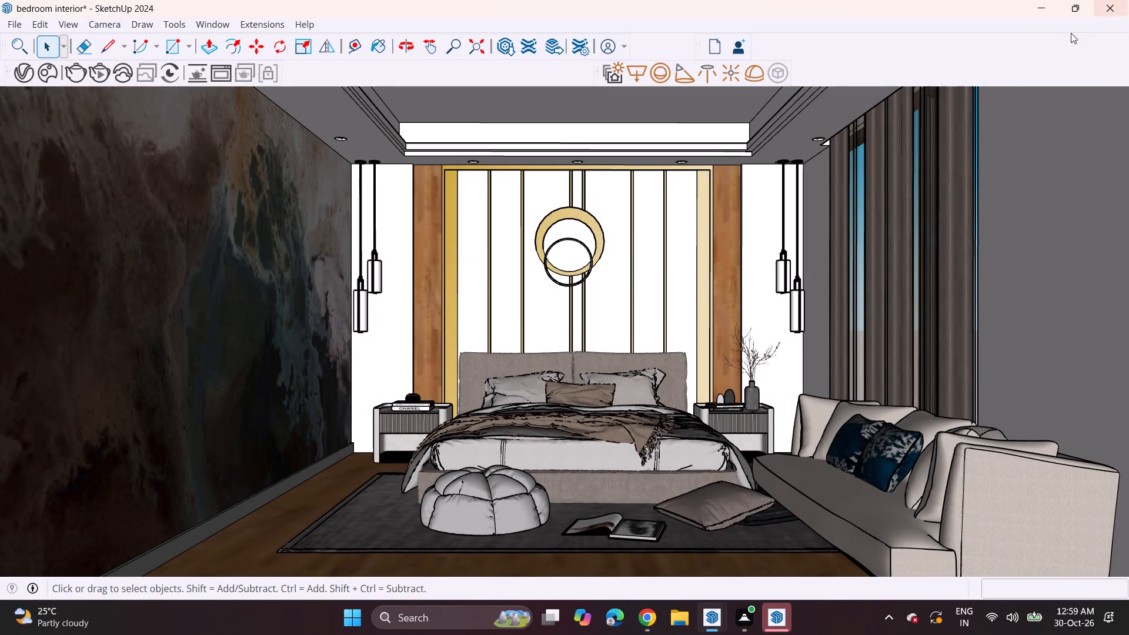
Close the bedroom interior model and save its changes.
click(1128, 5)
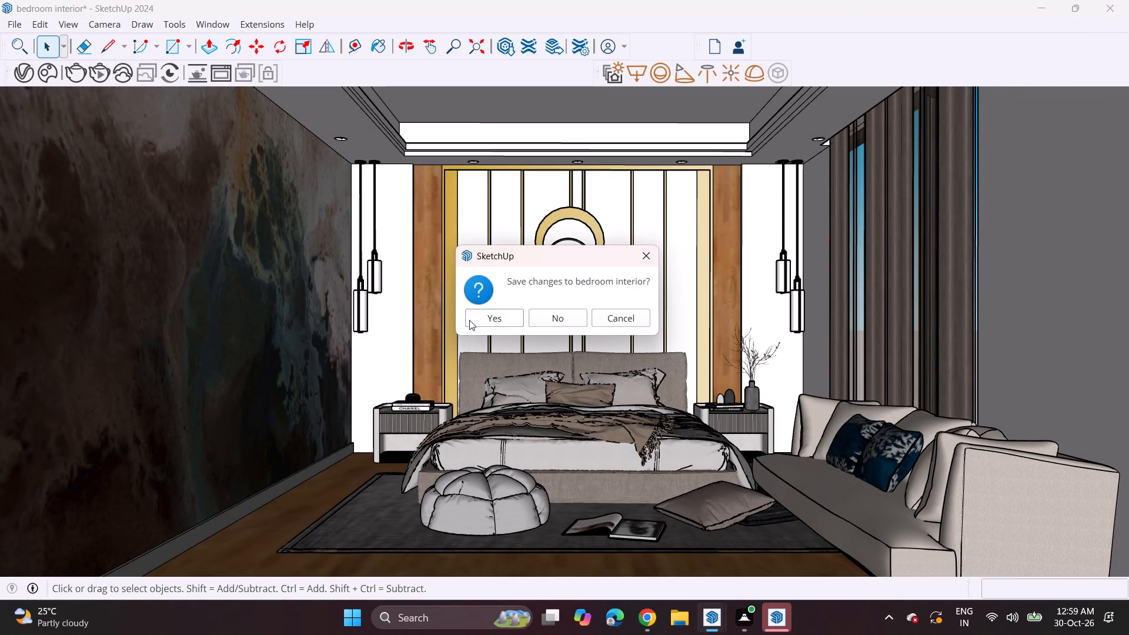
click(487, 320)
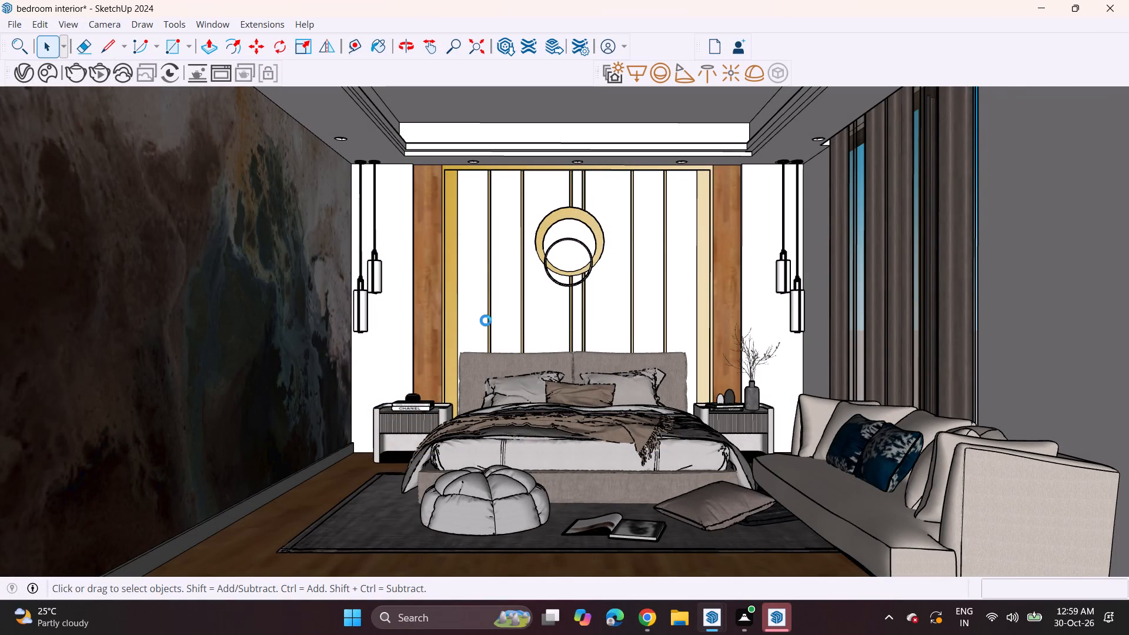
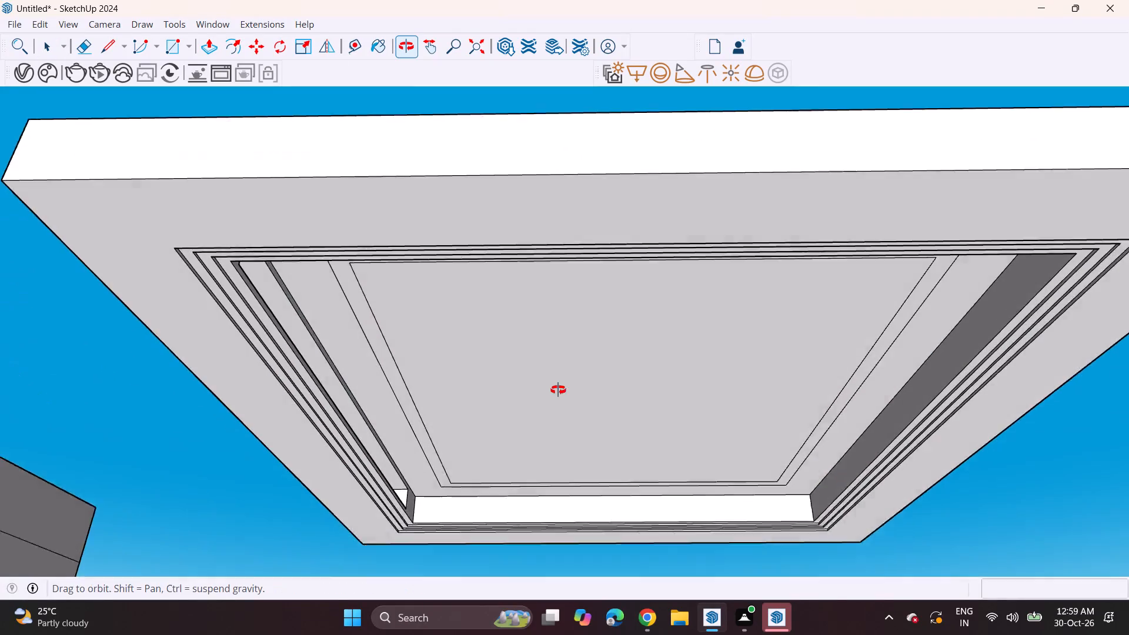
Push/Pull the small white end face of the side cove at the false ceiling's inner corner by about 4 15/16".
scroll(555, 443, down, 5)
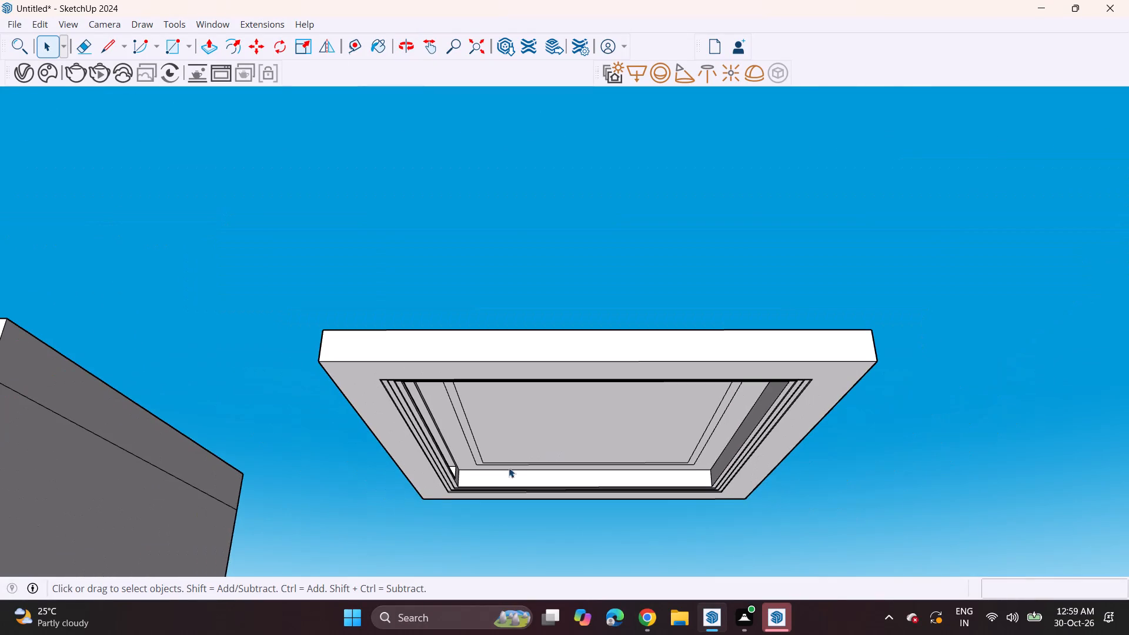
scroll(379, 500, up, 1)
middle_drag(370, 500, 350, 500)
scroll(509, 465, up, 13)
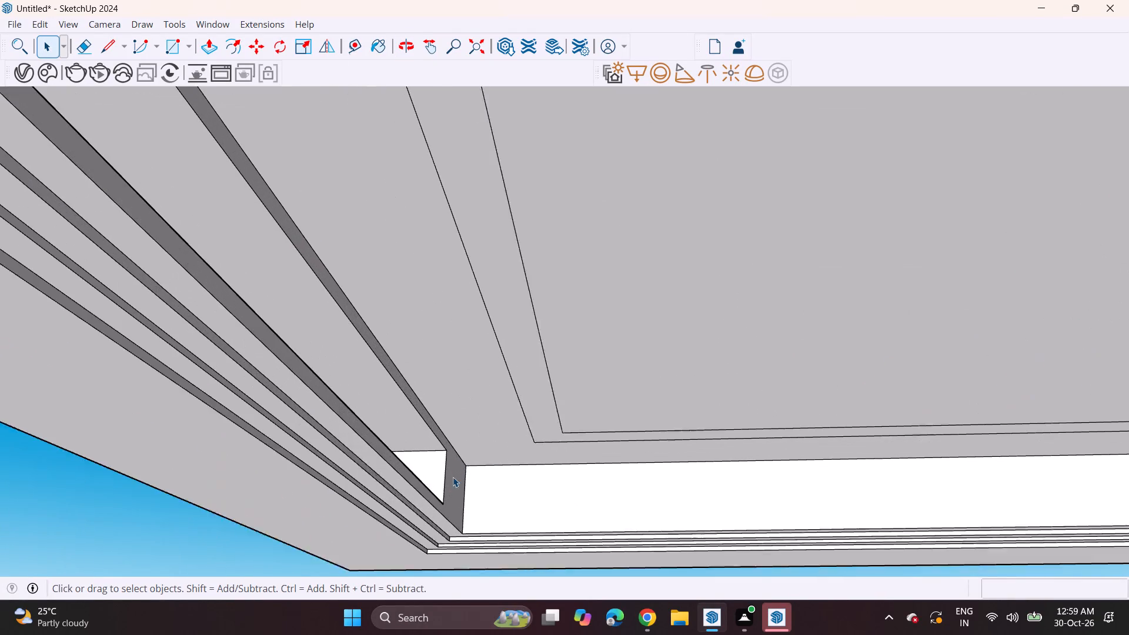
scroll(453, 477, up, 2)
click(208, 50)
click(412, 458)
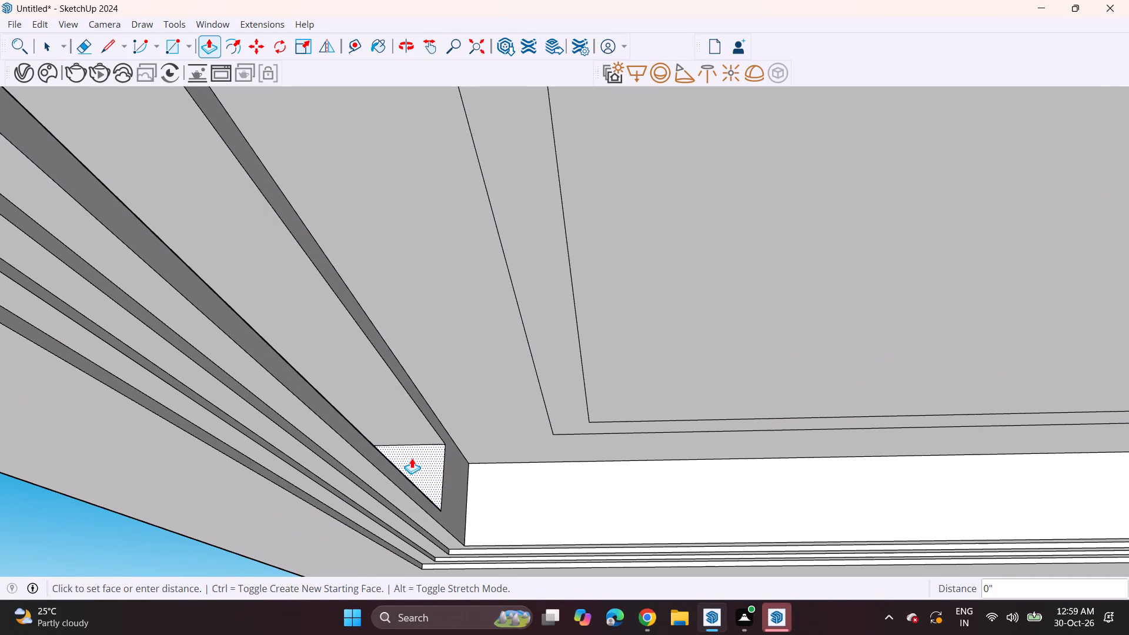
click(427, 464)
scroll(426, 465, down, 7)
middle_drag(474, 476, 439, 381)
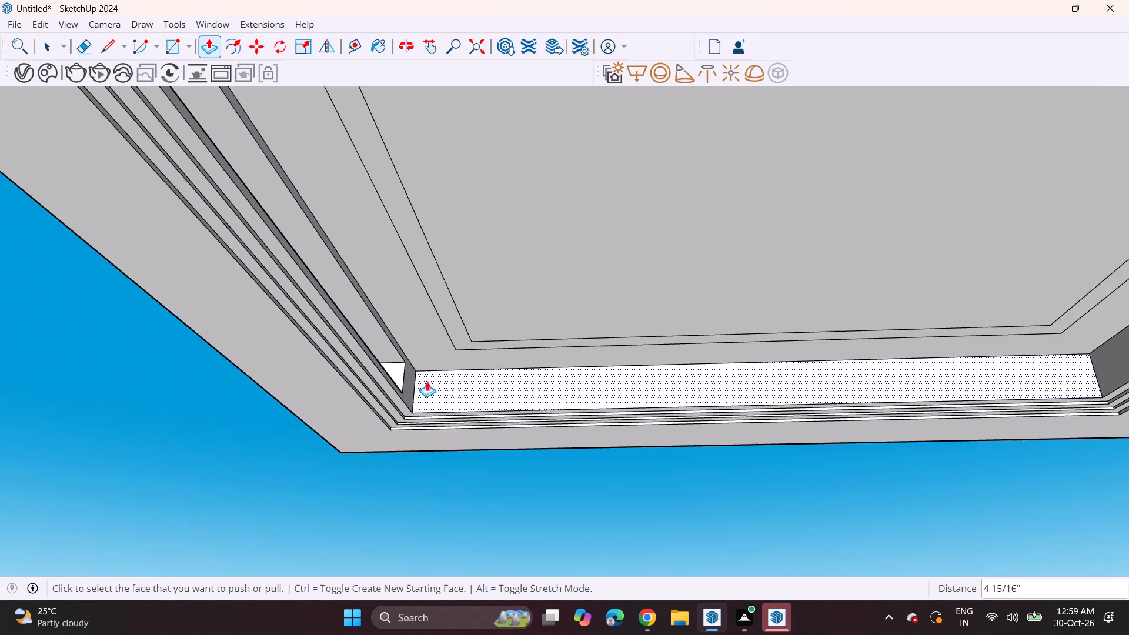
scroll(423, 385, down, 11)
shift+middle_drag(435, 387, 467, 414)
middle_drag(506, 404, 525, 398)
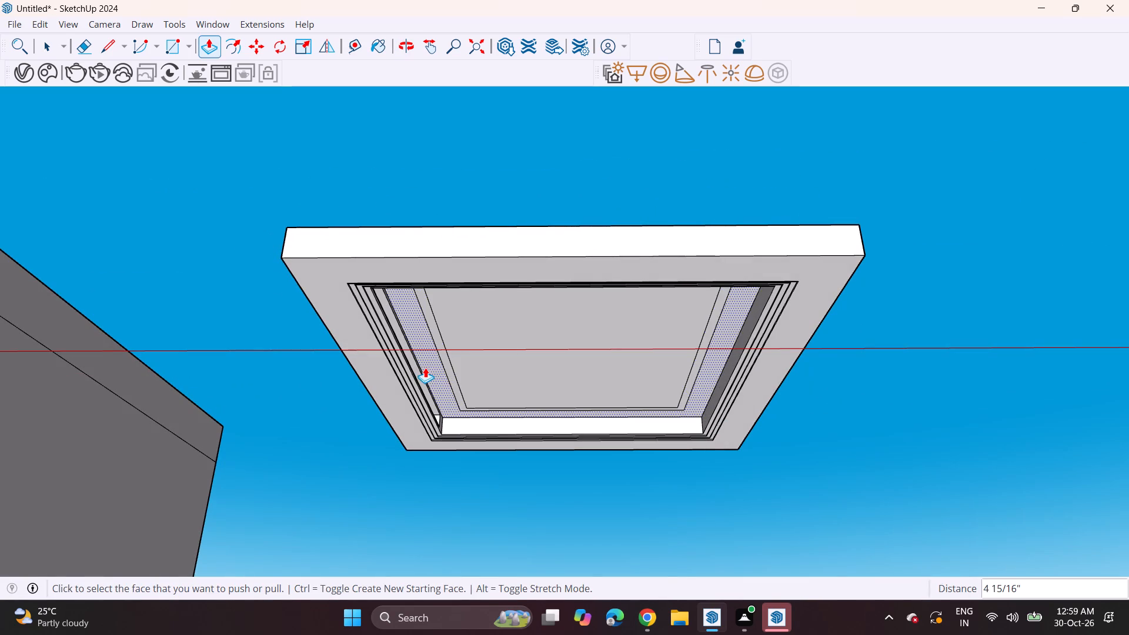
key(space)
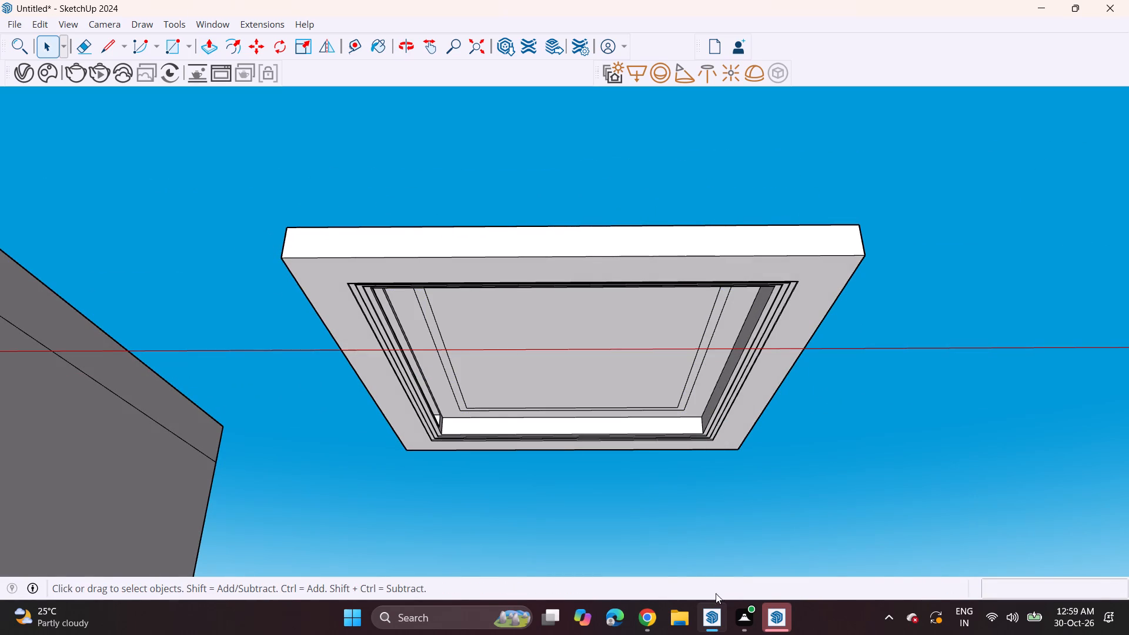
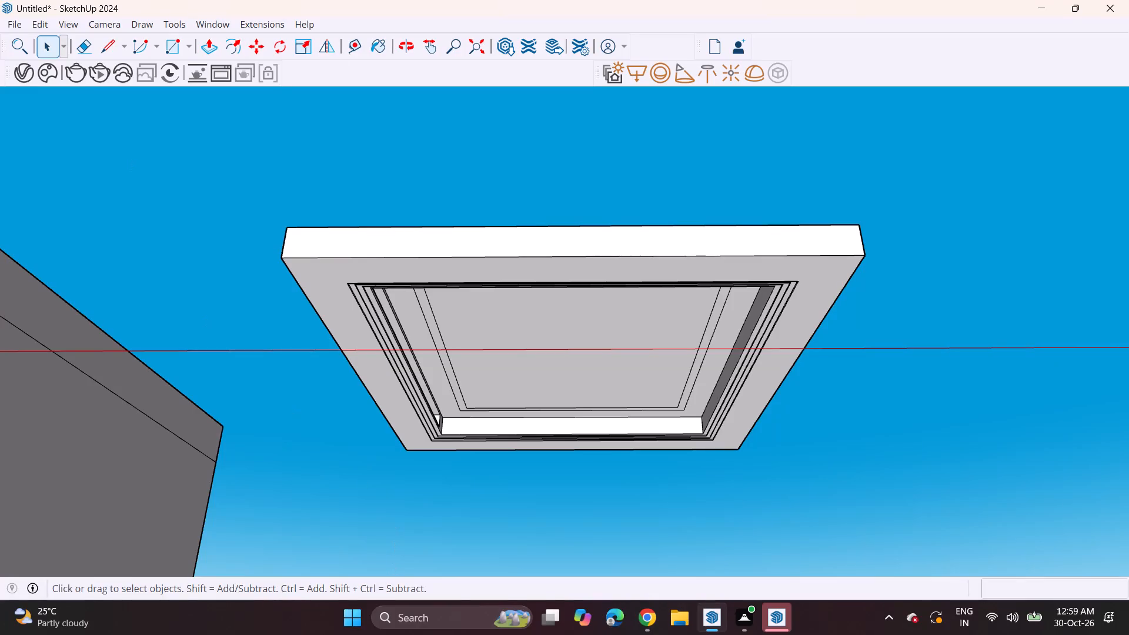
Switch from the model to Windows and bring up the computer's power options.
click(349, 611)
click(748, 569)
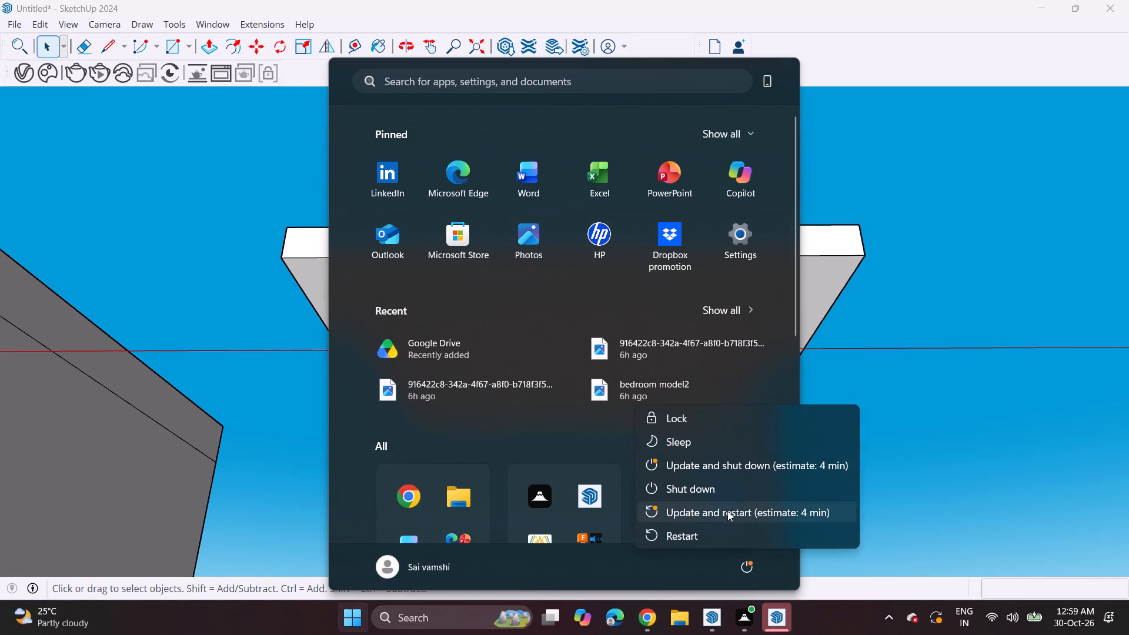
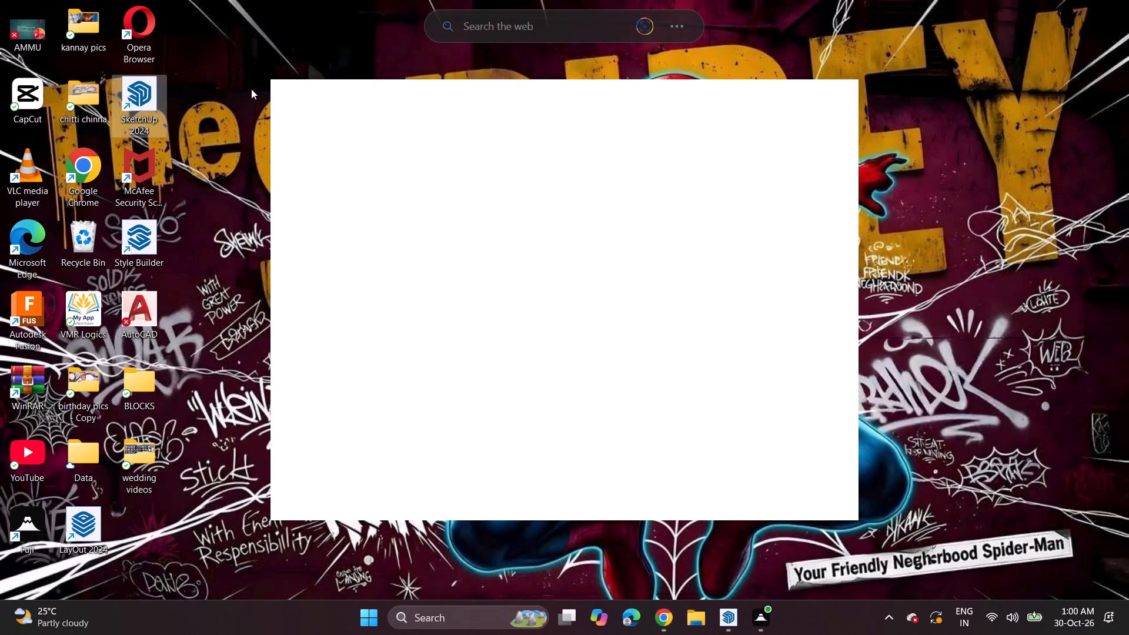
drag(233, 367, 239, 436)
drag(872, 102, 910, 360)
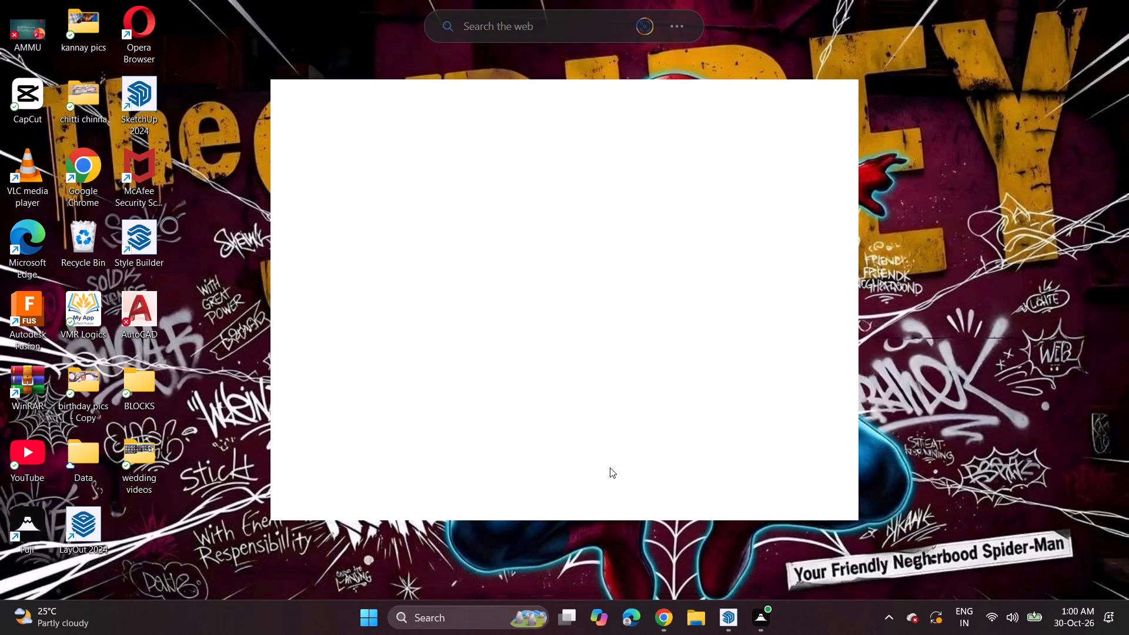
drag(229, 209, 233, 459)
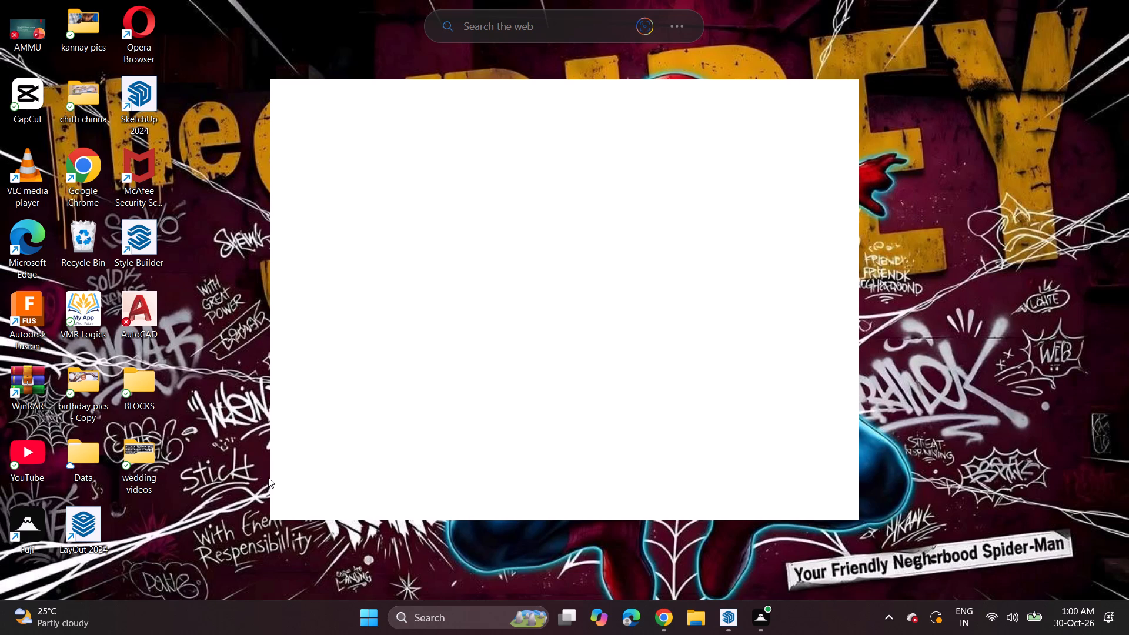
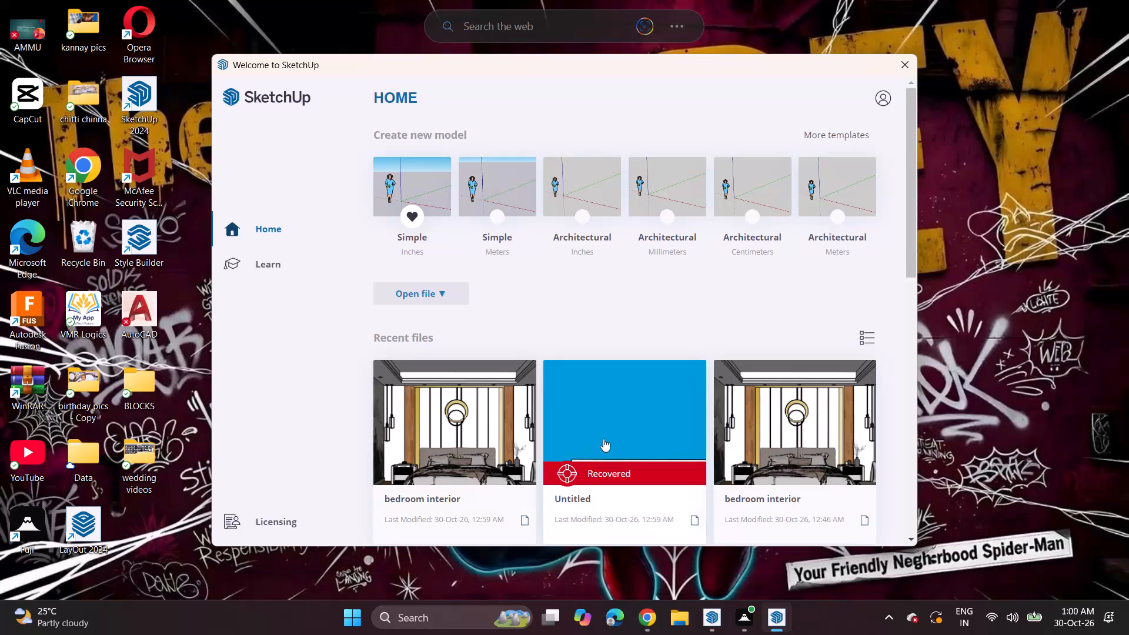
Choose the recovered "Untitled" model from the recent files.
scroll(621, 449, down, 3)
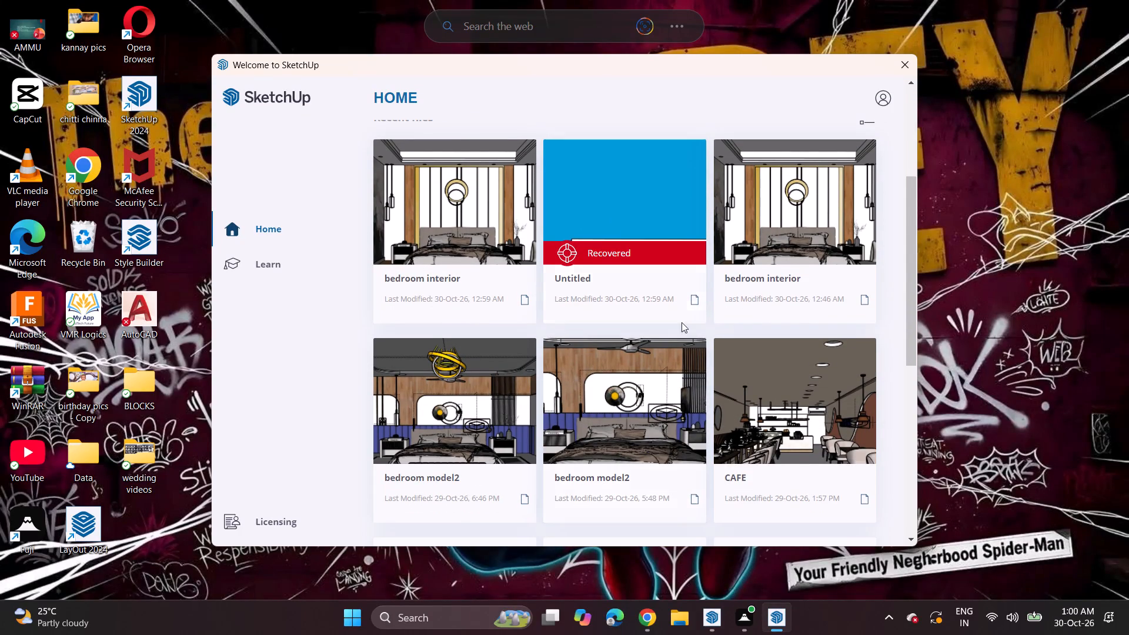
click(650, 219)
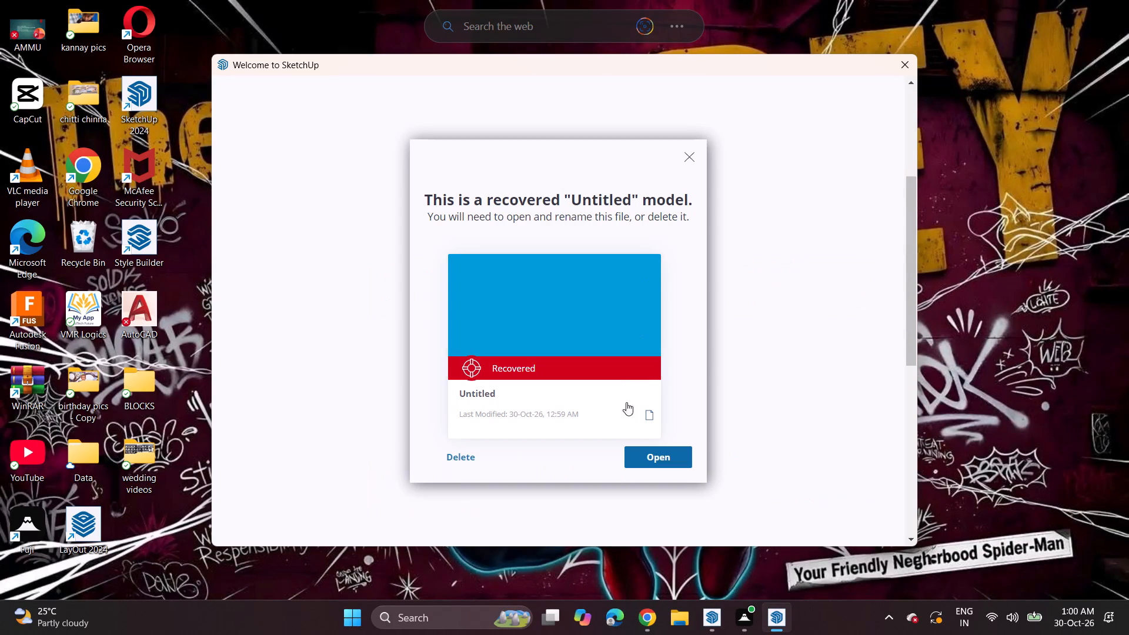
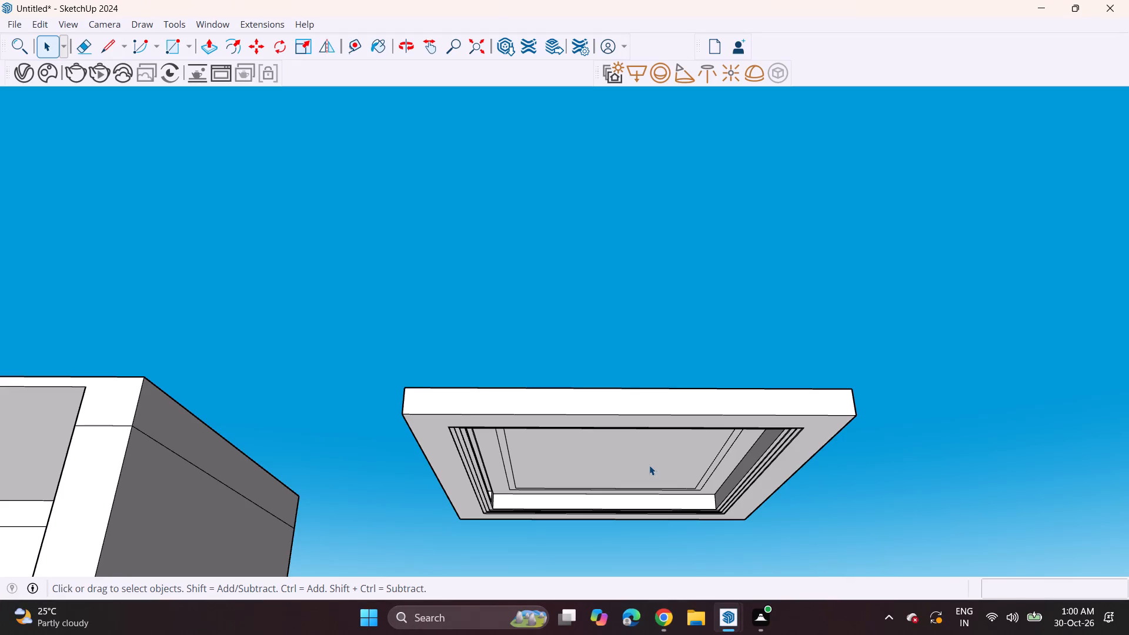
Close the untitled model, choosing to save its changes in the Documents folder as a SketchUp model named 11.
click(1103, 3)
click(480, 323)
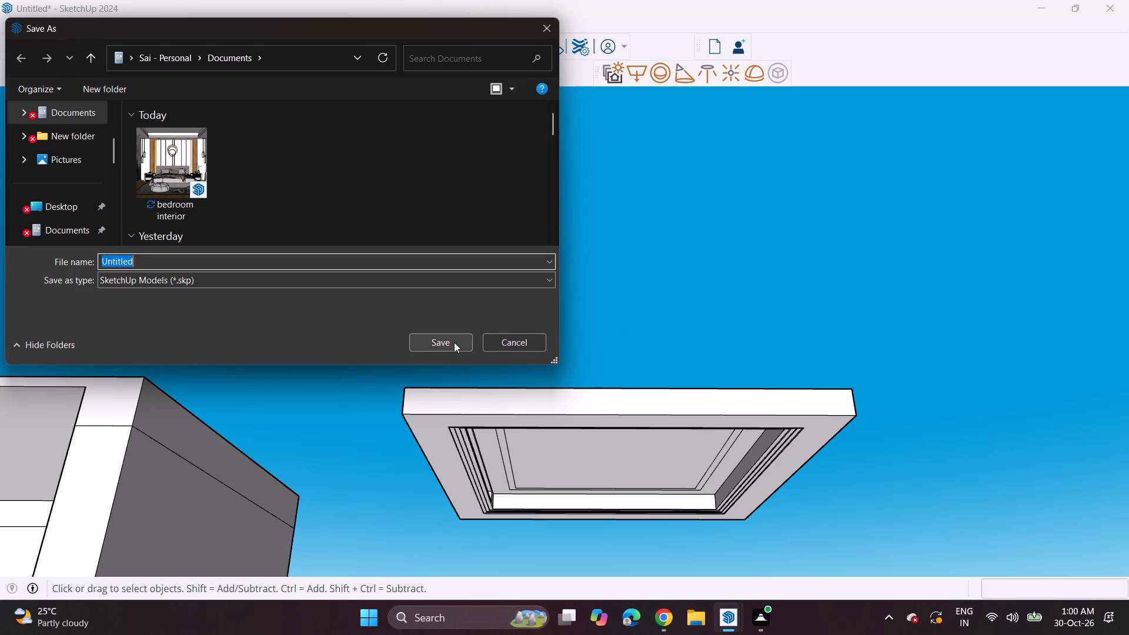
key(BackSpace)
text(41)
key(BackSpace)
key(BackSpace)
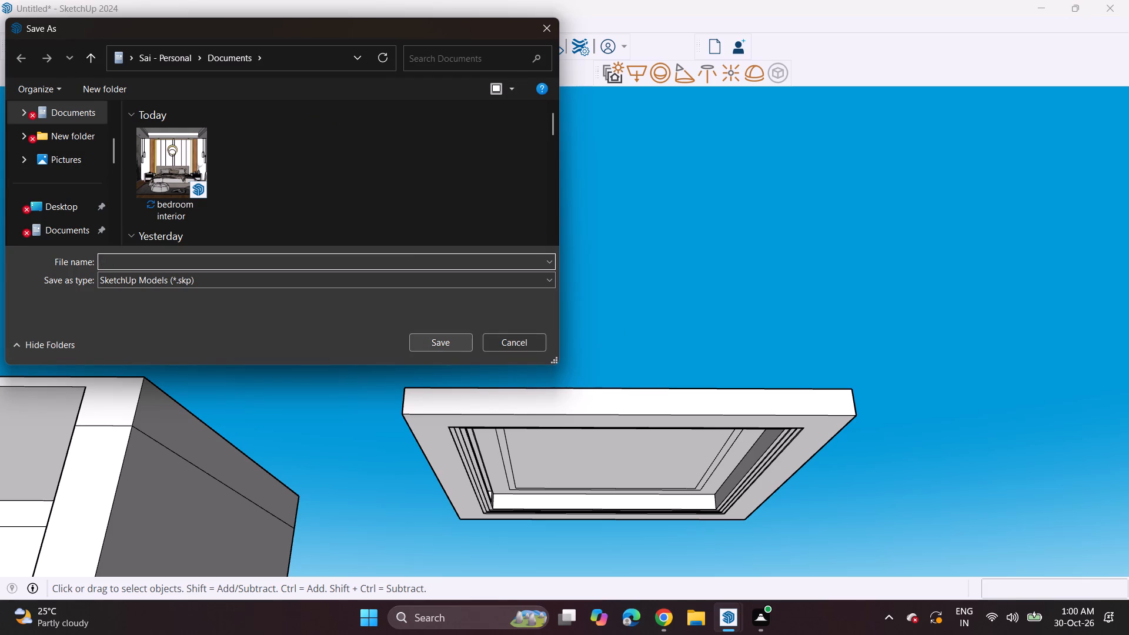
text(11)
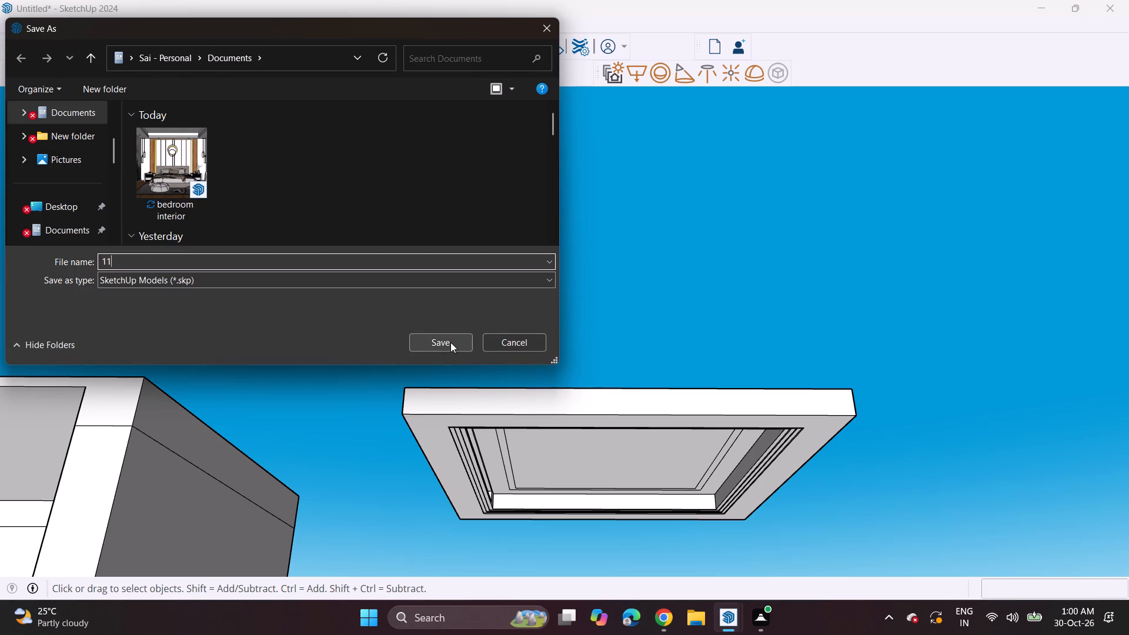
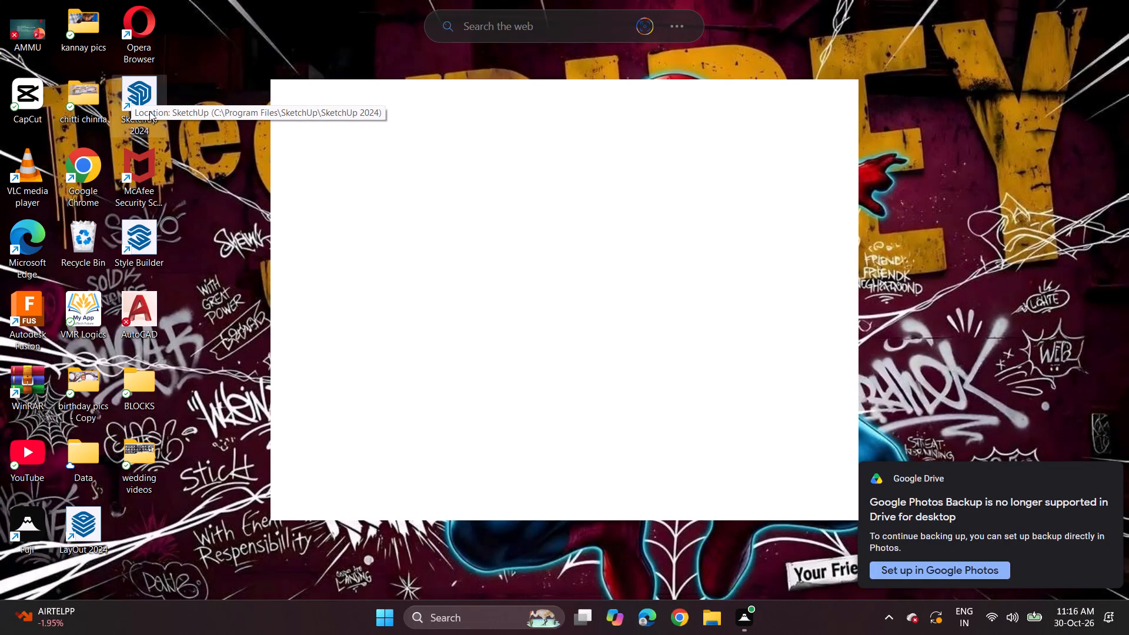
Launch SketchUp 2024 again from the desktop and bring up its welcome window.
double_click(144, 92)
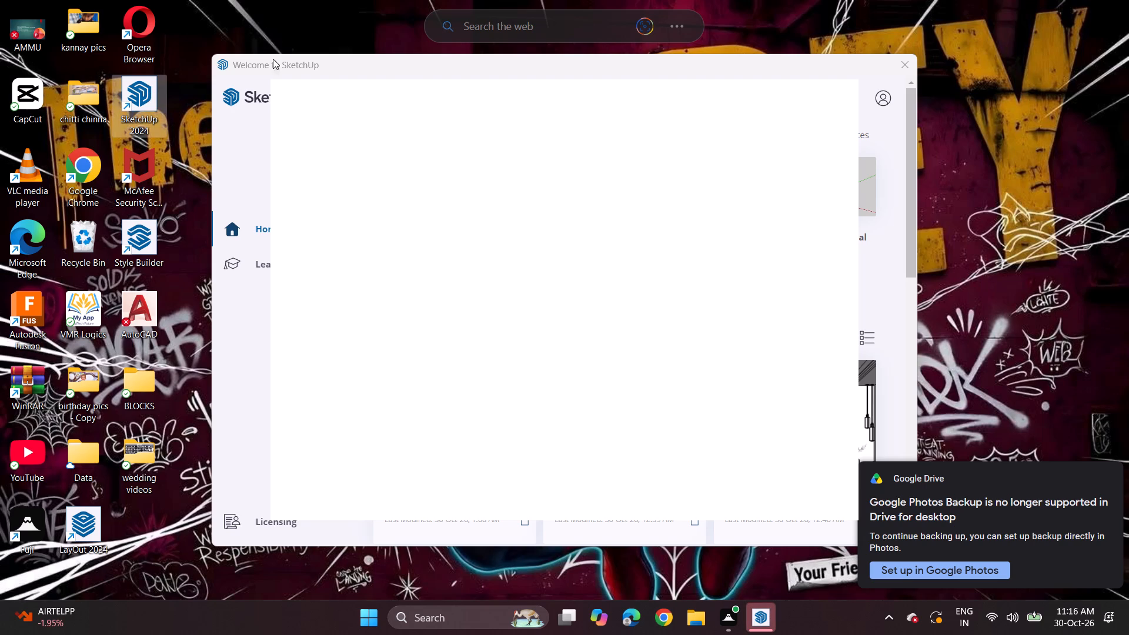
click(234, 166)
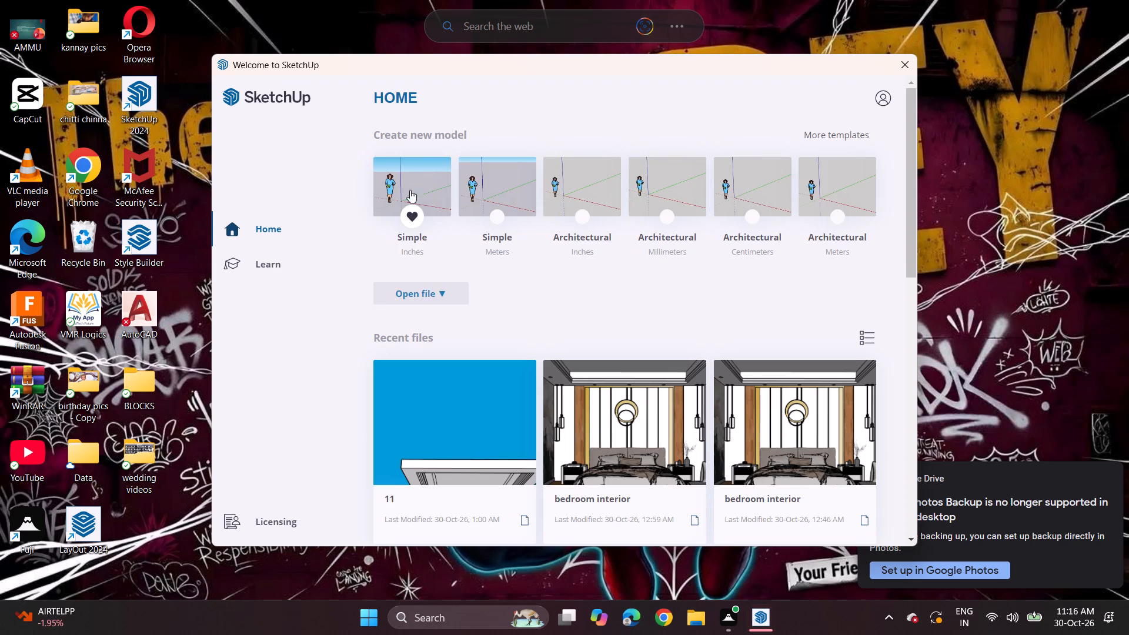
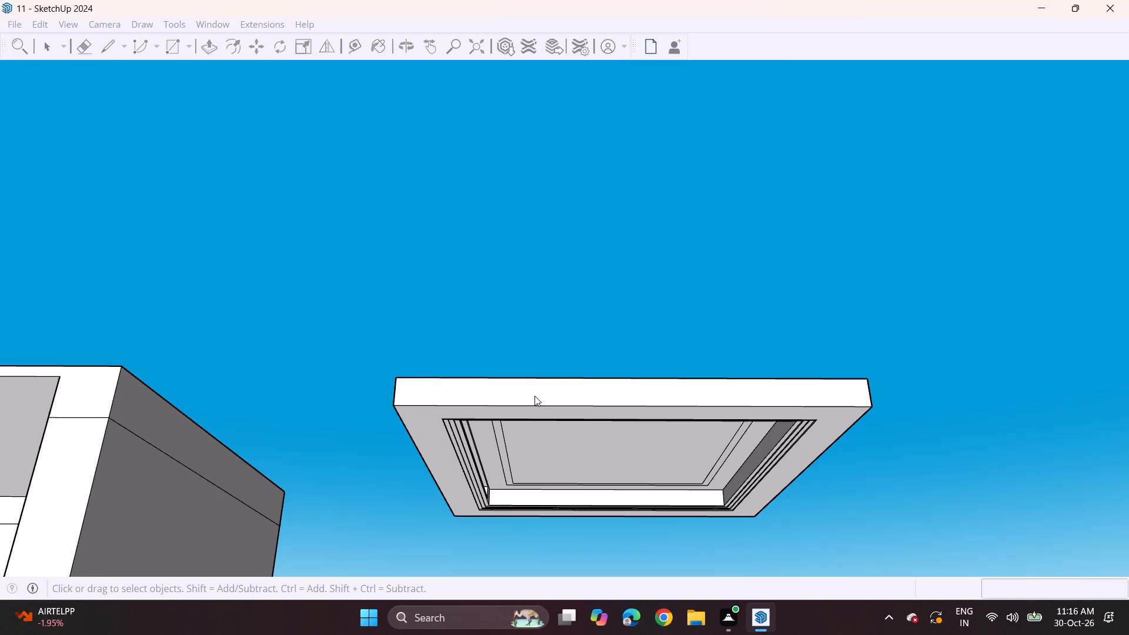
Select the whole false-ceiling panel and move it by its lower front corner into the upper part of the open-front room.
scroll(535, 396, down, 7)
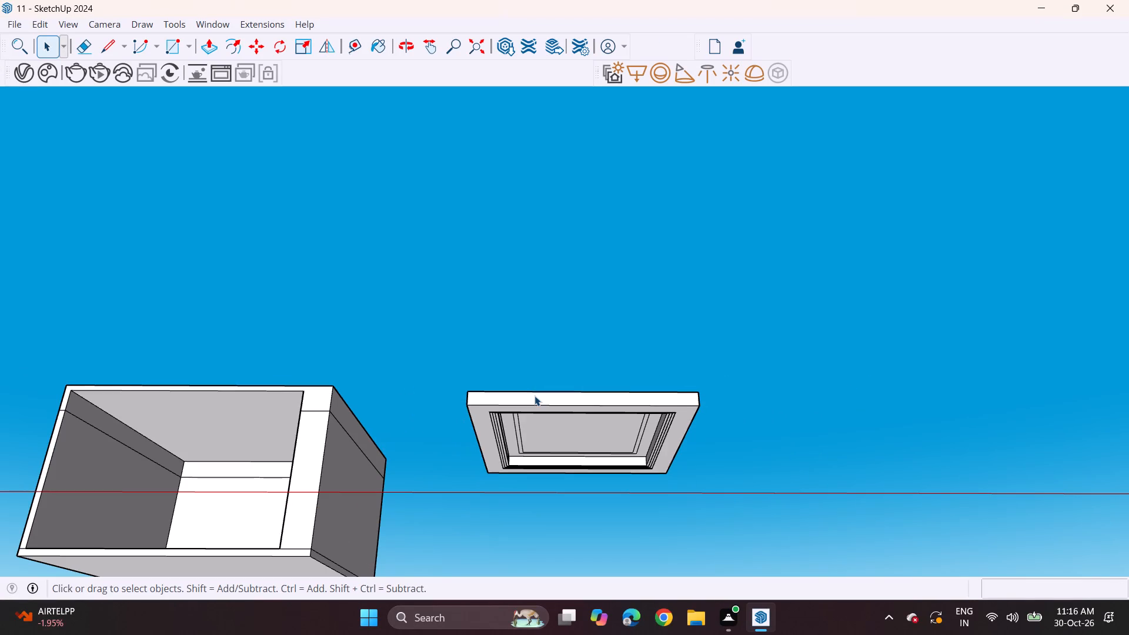
scroll(535, 396, down, 3)
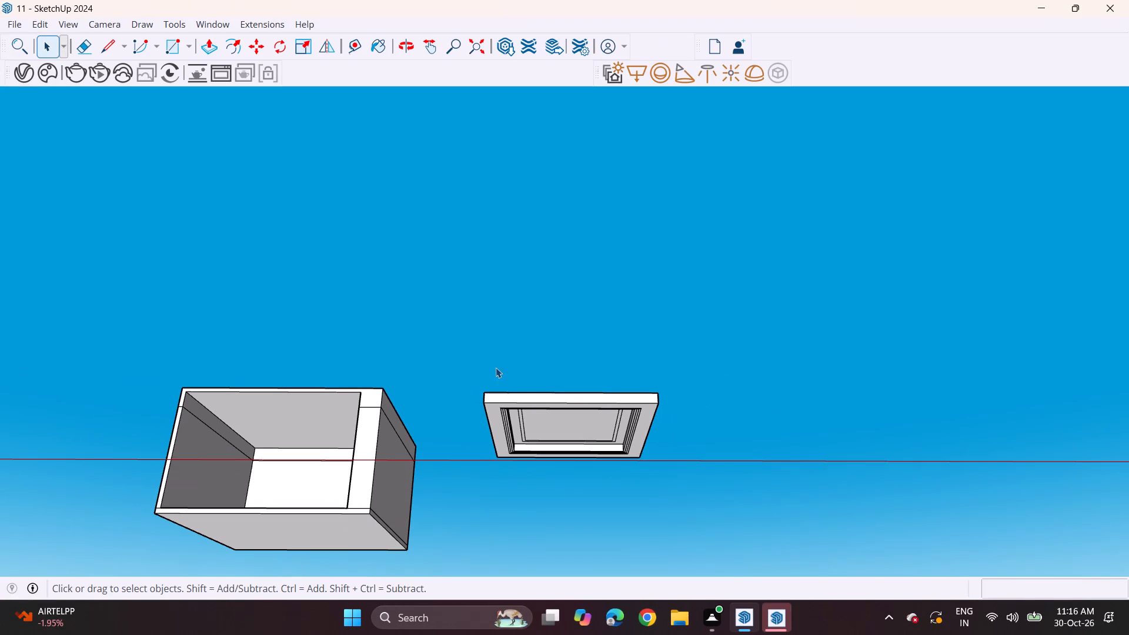
middle_drag(476, 353, 481, 389)
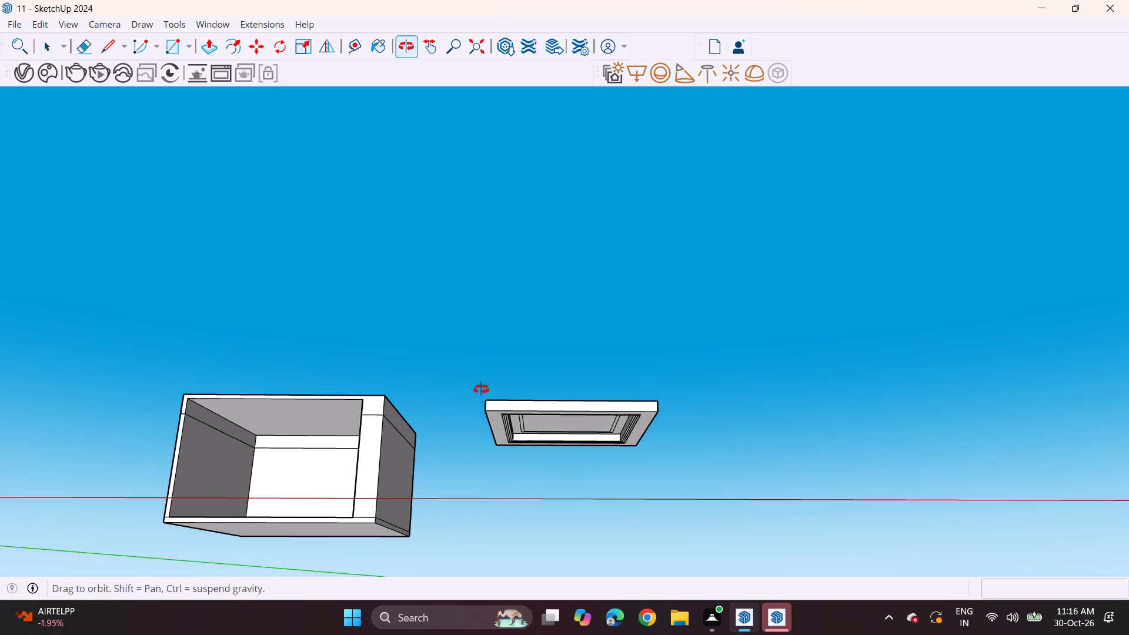
middle_drag(481, 389, 480, 406)
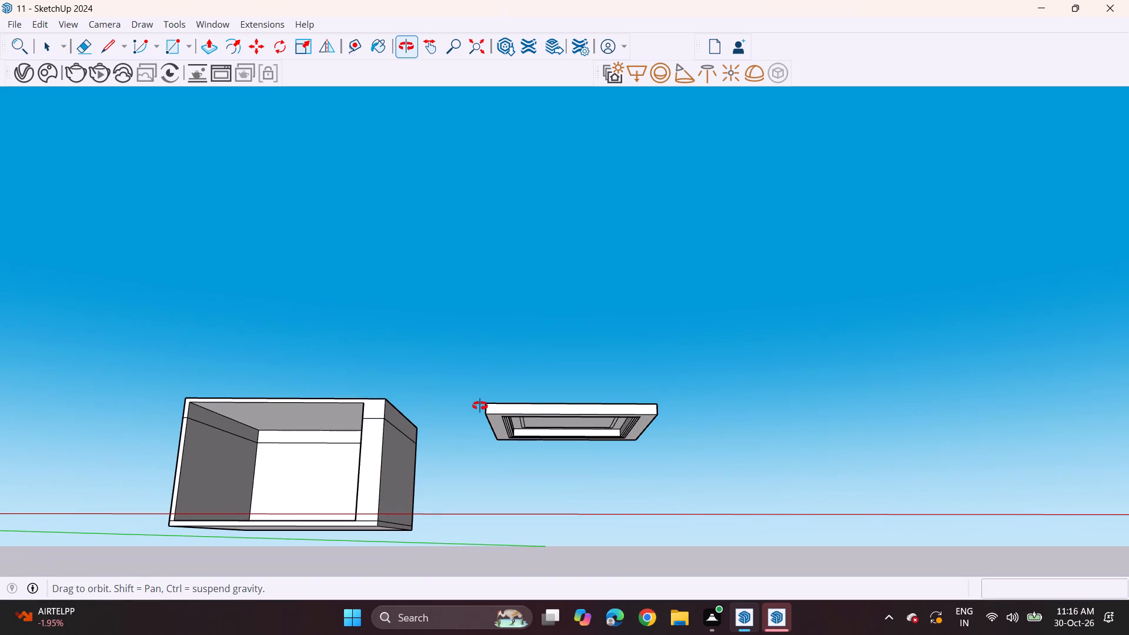
middle_drag(480, 406, 475, 431)
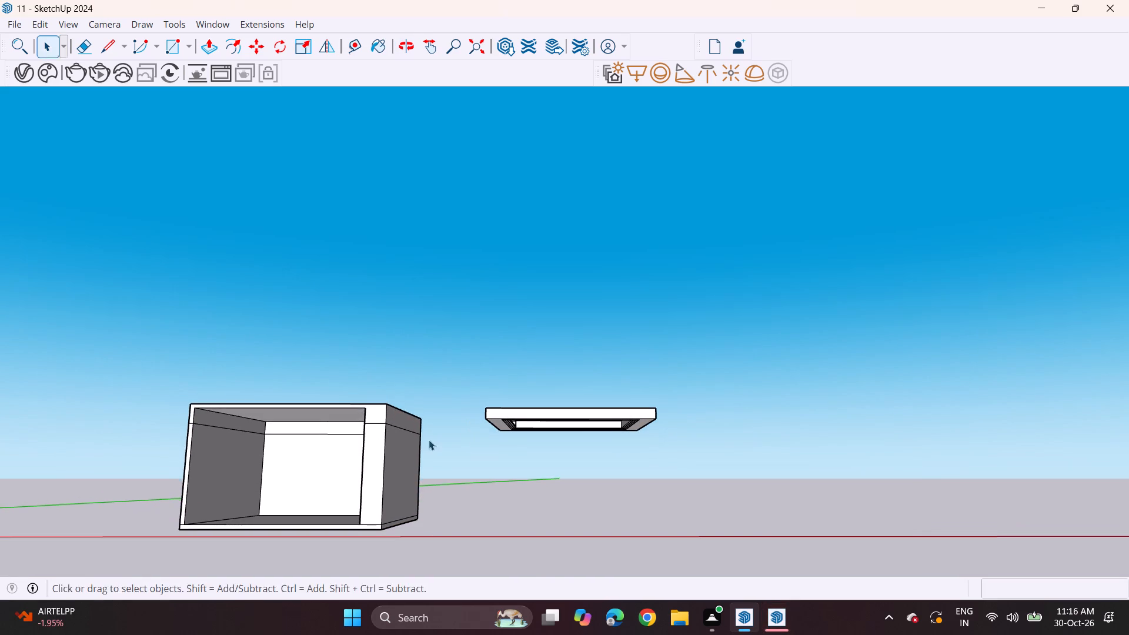
middle_drag(352, 445, 385, 451)
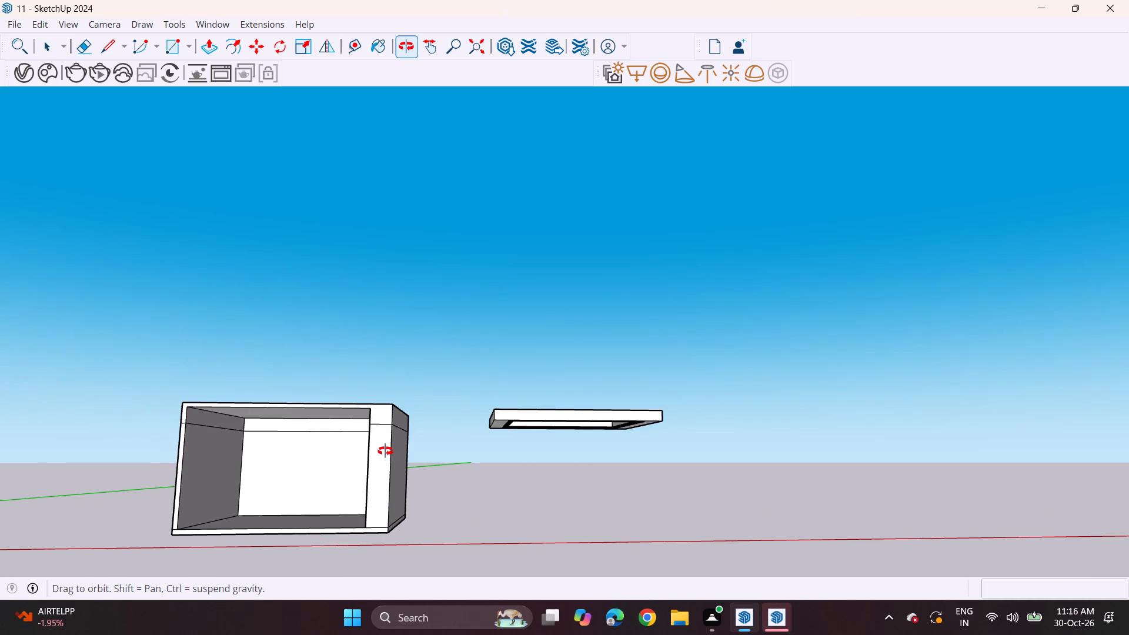
middle_drag(385, 451, 376, 450)
click(474, 383)
drag(474, 383, 520, 460)
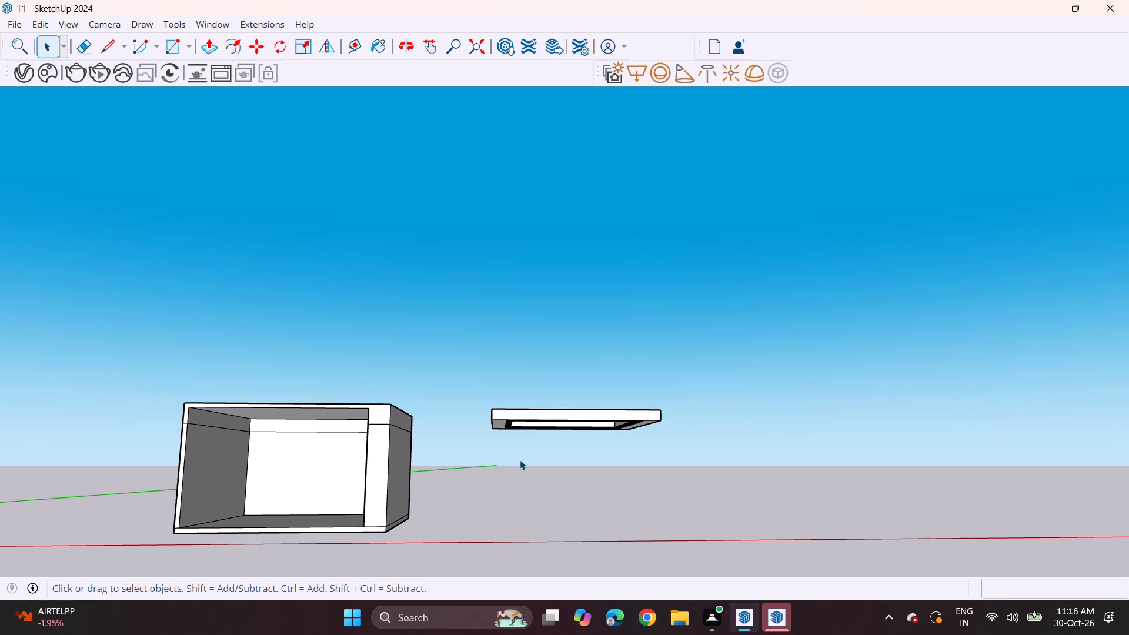
drag(520, 460, 686, 474)
drag(460, 323, 687, 459)
click(249, 47)
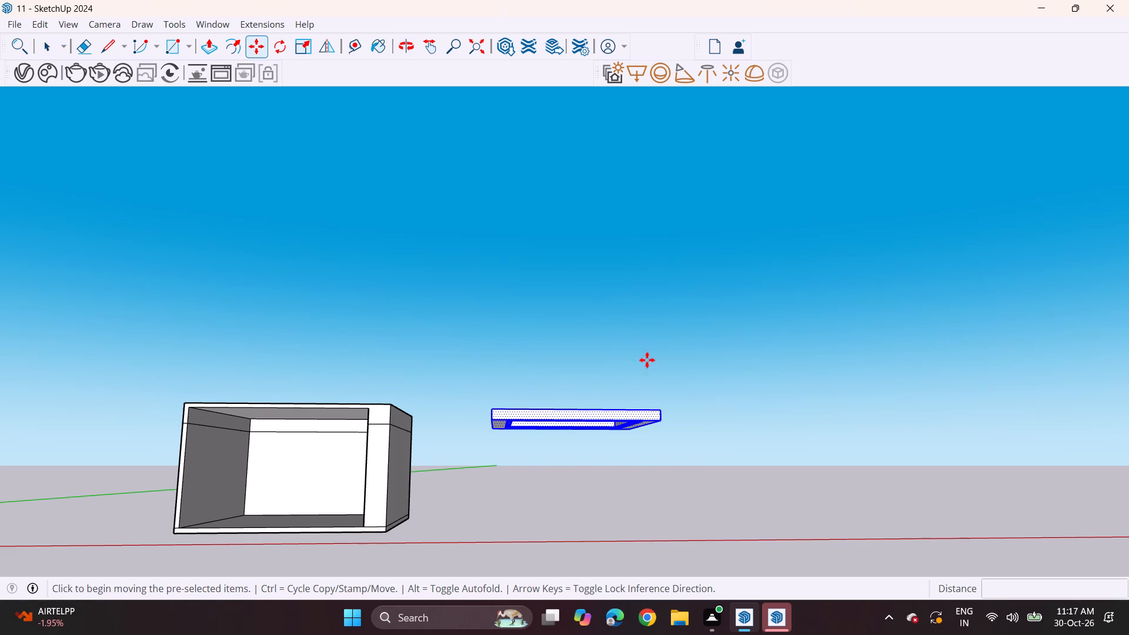
click(661, 410)
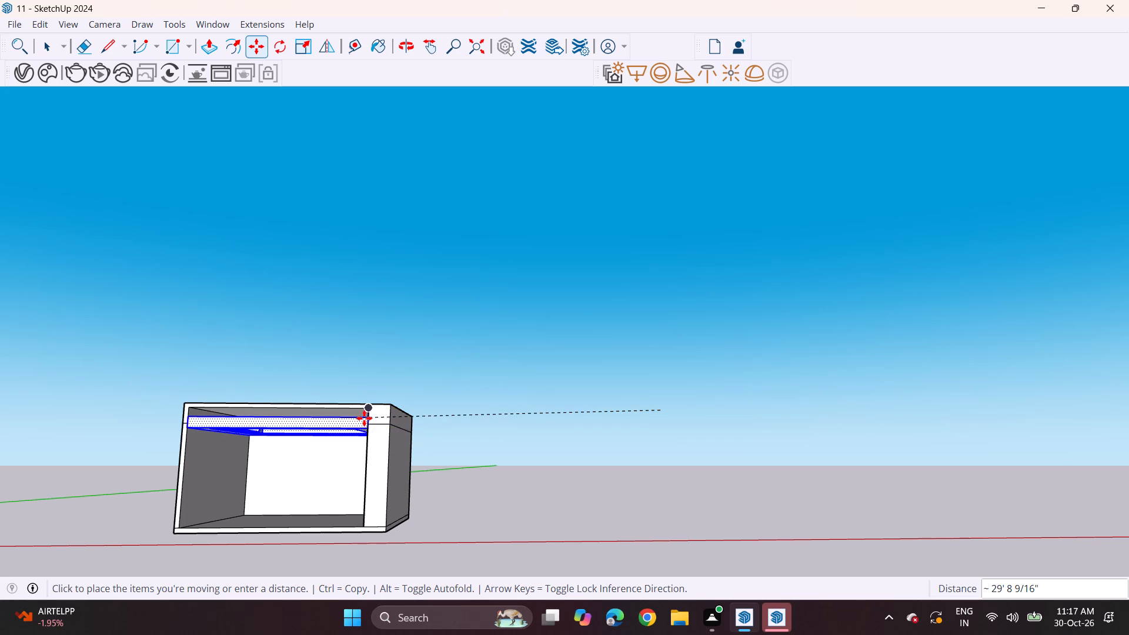
key(Escape)
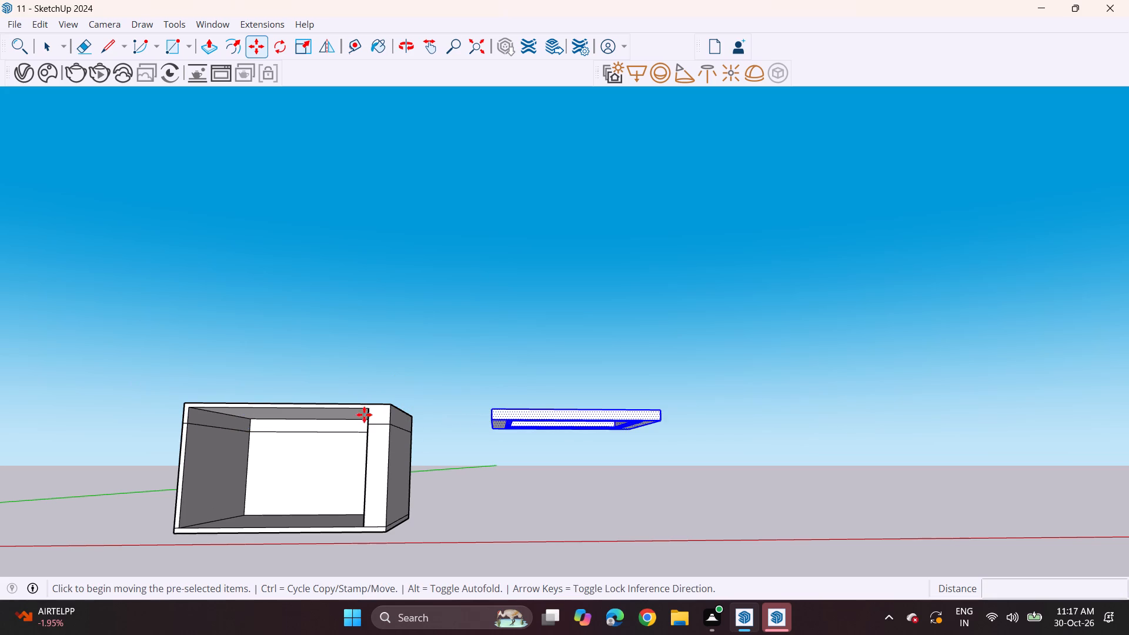
click(662, 422)
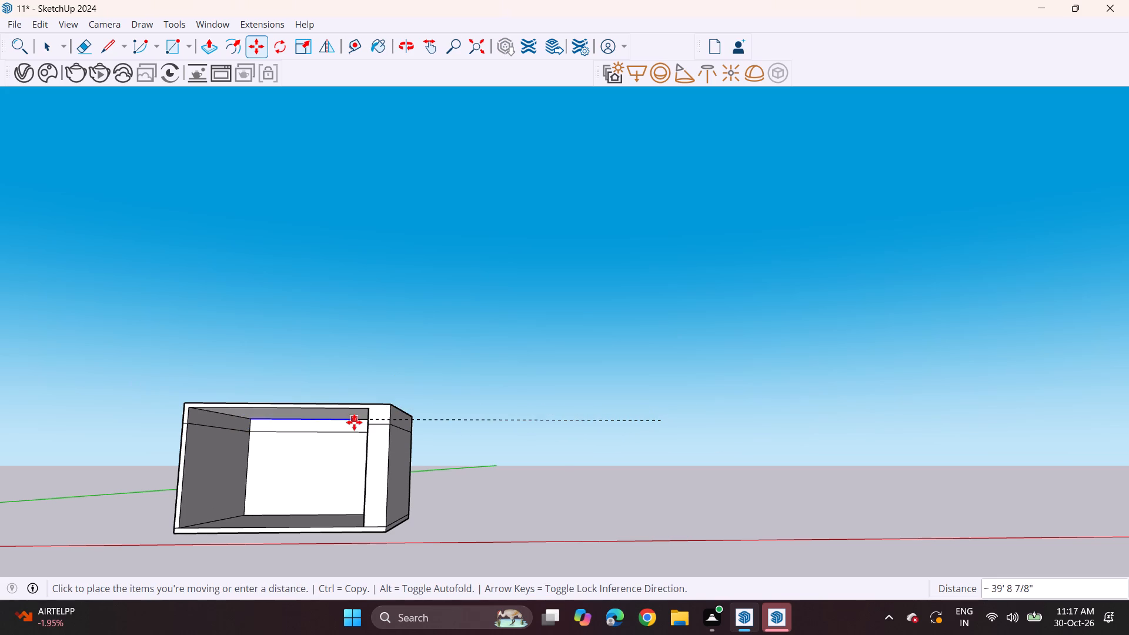
click(366, 426)
Clear the selection and examine how the false-ceiling panel sits inside the room from below and from the open front.
scroll(252, 410, up, 4)
shift+middle_drag(243, 459, 363, 439)
scroll(399, 435, up, 4)
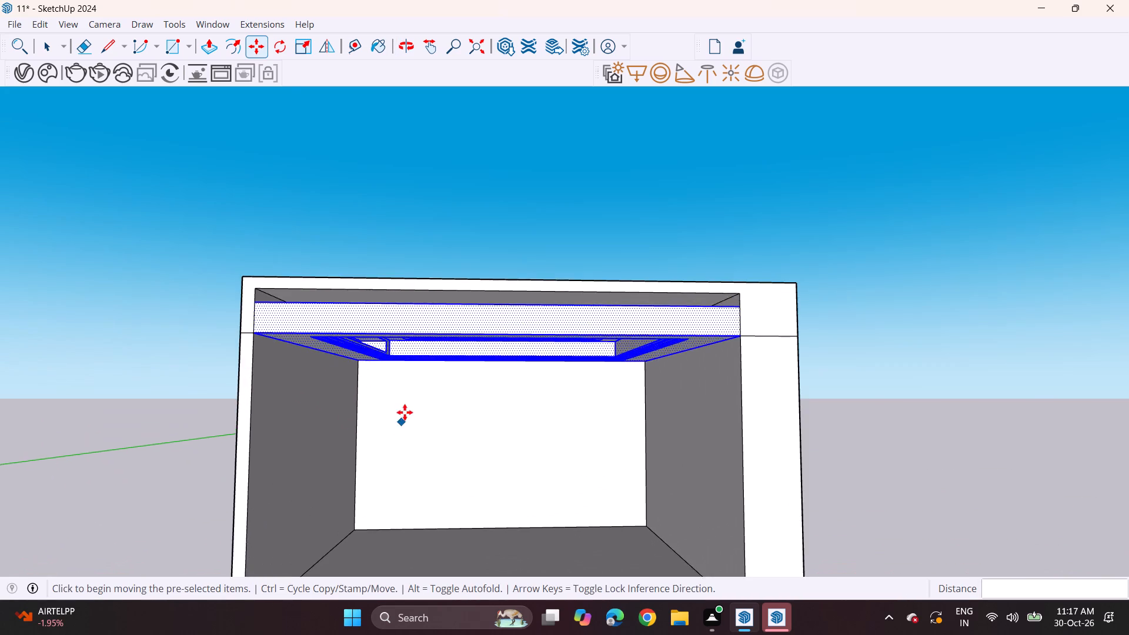
scroll(405, 412, up, 2)
middle_drag(405, 412, 420, 383)
scroll(416, 381, down, 1)
middle_drag(501, 423, 465, 411)
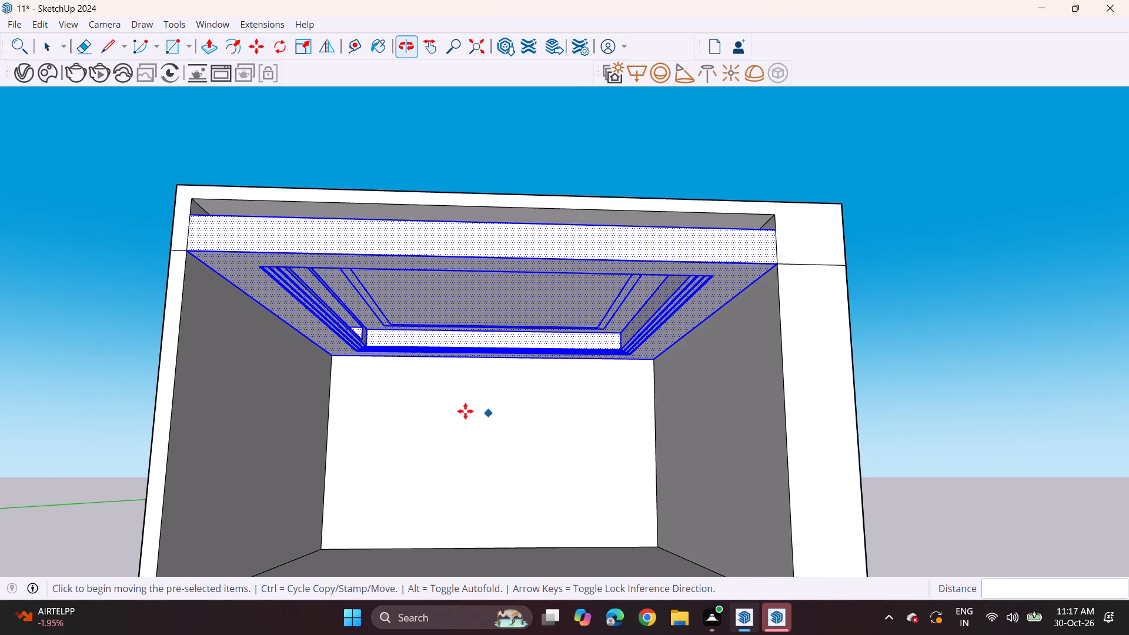
scroll(465, 411, up, 2)
middle_drag(465, 411, 471, 375)
middle_drag(466, 374, 463, 406)
scroll(462, 406, up, 1)
scroll(462, 406, down, 2)
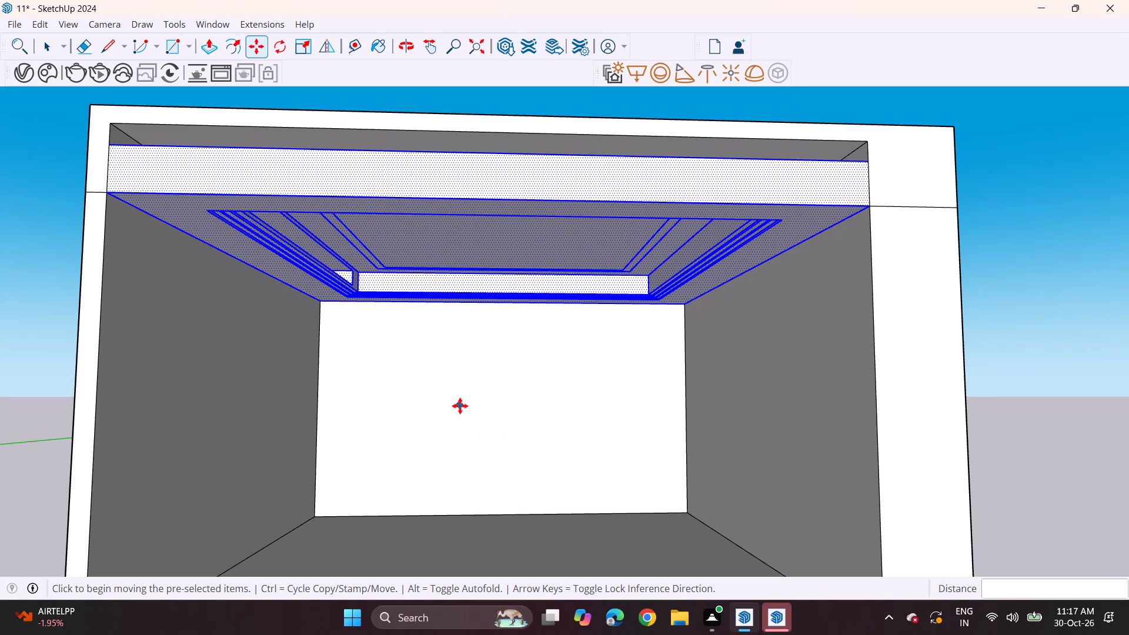
key(space)
click(1040, 298)
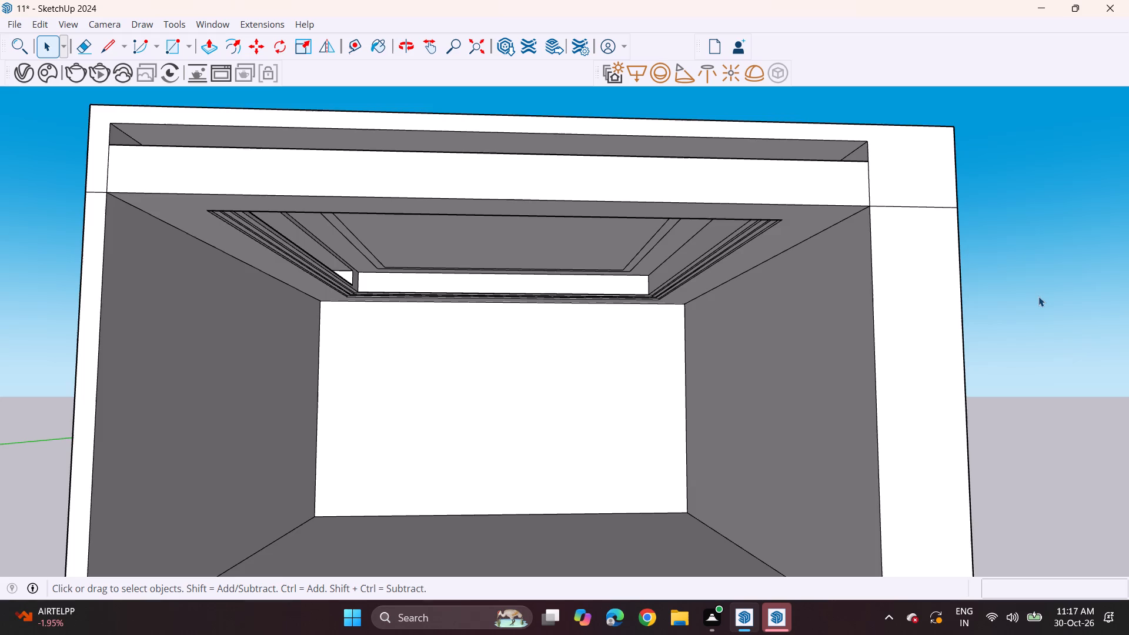
scroll(693, 353, down, 2)
scroll(650, 355, up, 2)
shift+middle_drag(649, 354, 627, 291)
scroll(616, 275, down, 2)
middle_drag(619, 277, 630, 346)
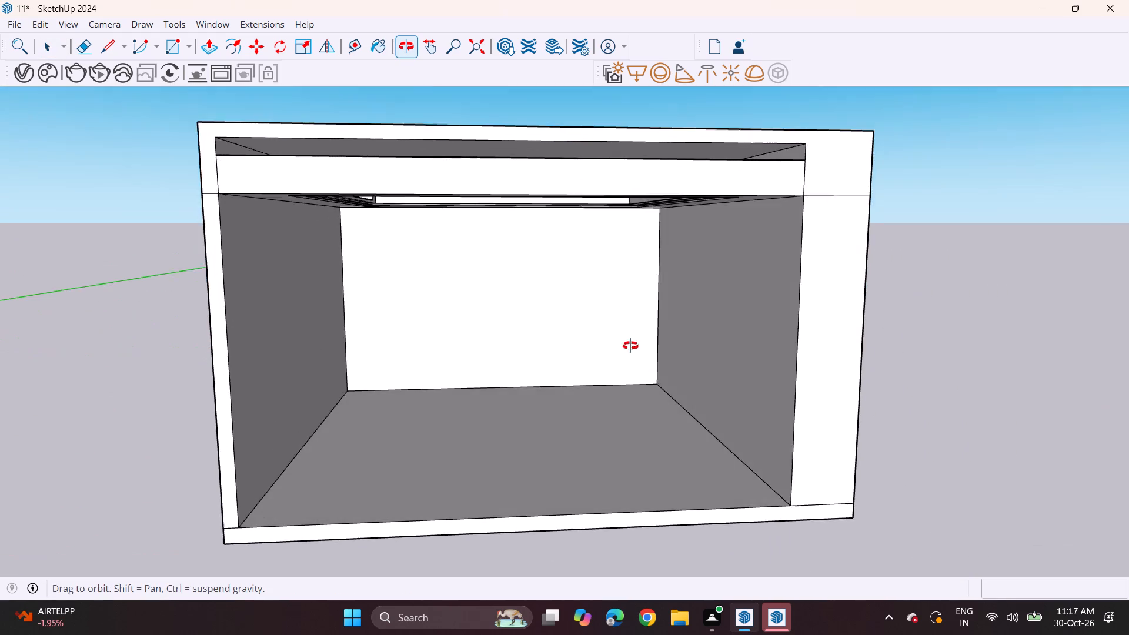
middle_drag(630, 346, 651, 353)
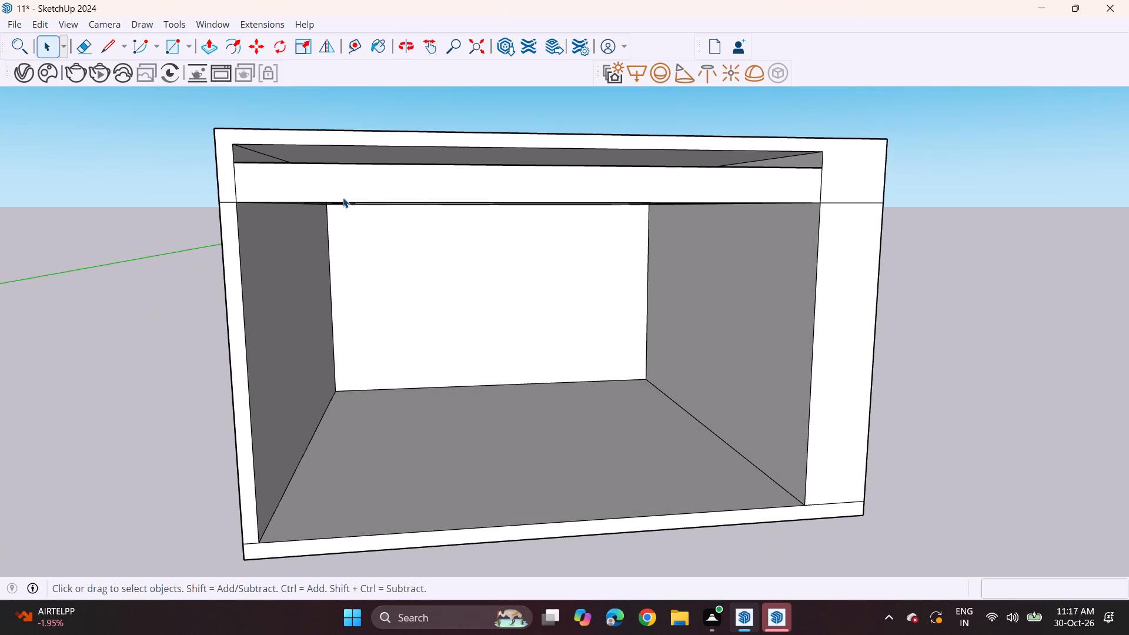
Place a vertical guide on the right-hand side wall, 2' from the back corner edge.
click(172, 51)
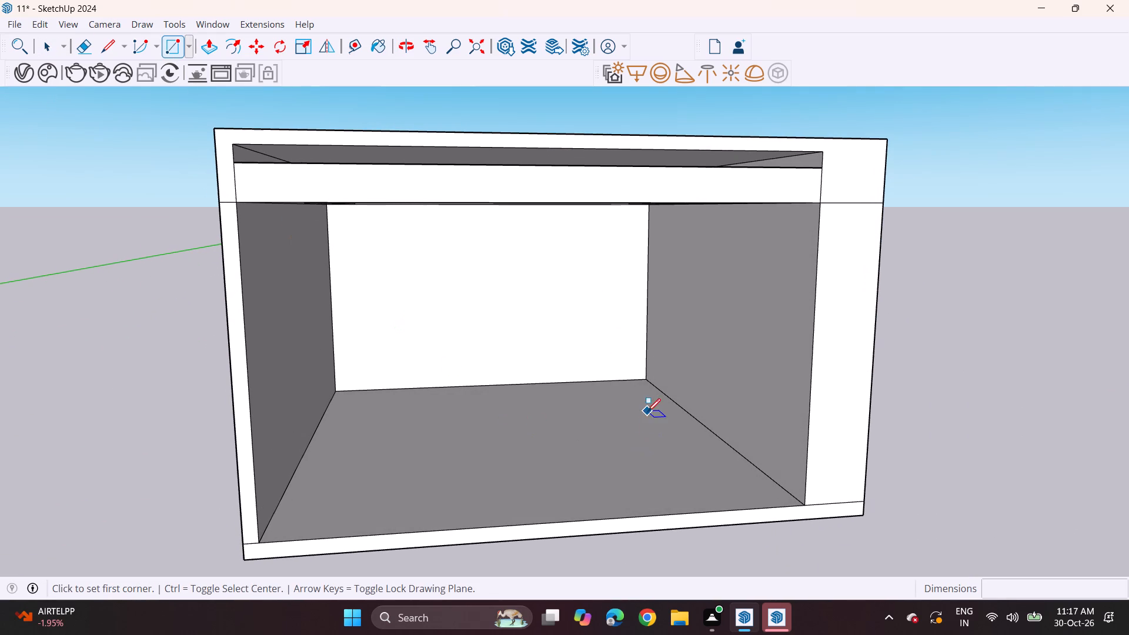
scroll(657, 337, up, 3)
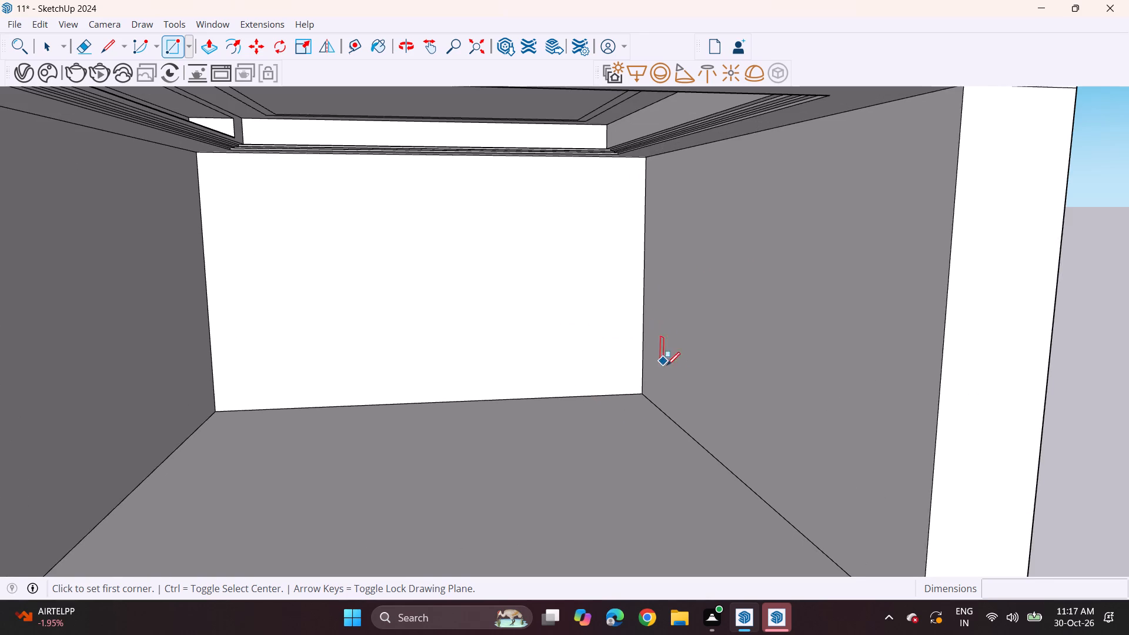
scroll(673, 377, down, 1)
middle_drag(667, 377, 693, 357)
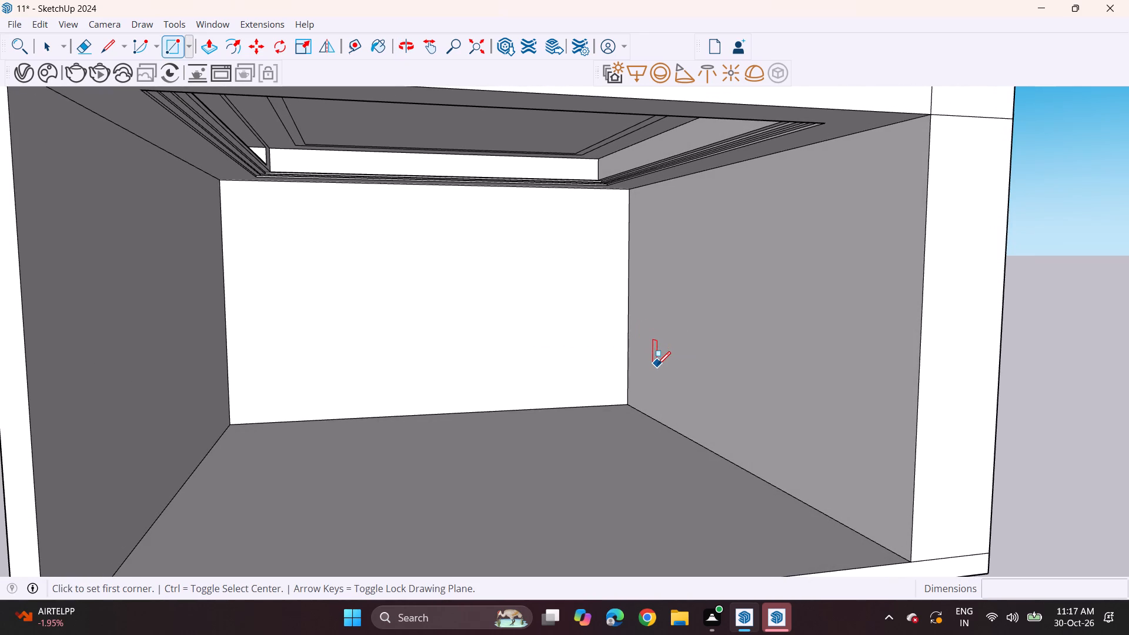
click(353, 49)
click(625, 320)
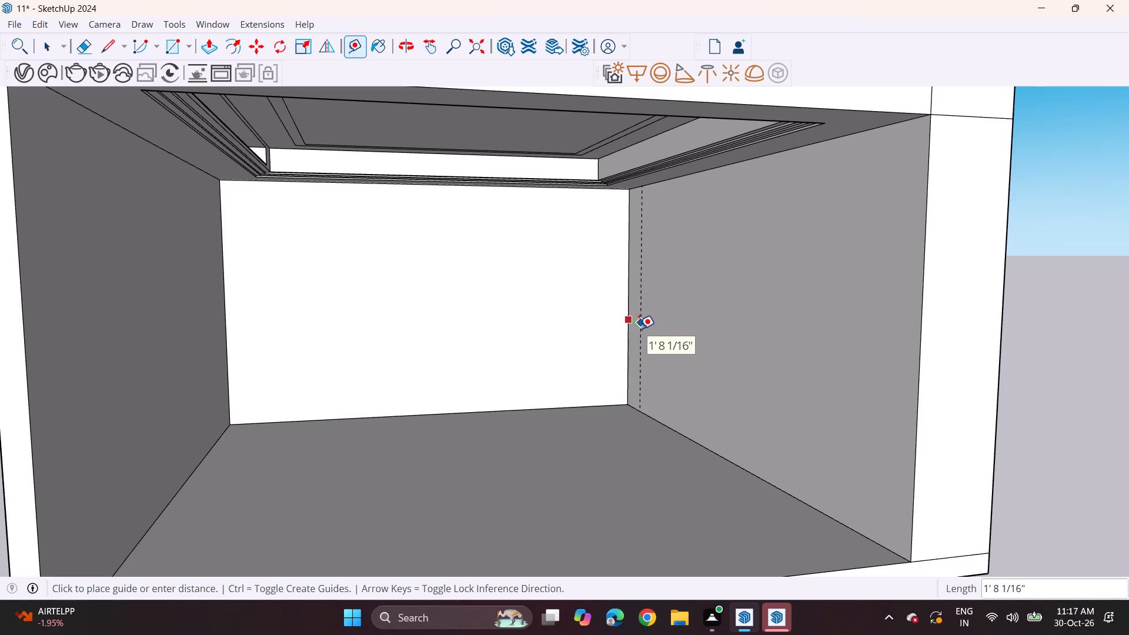
text(2')
key(Return)
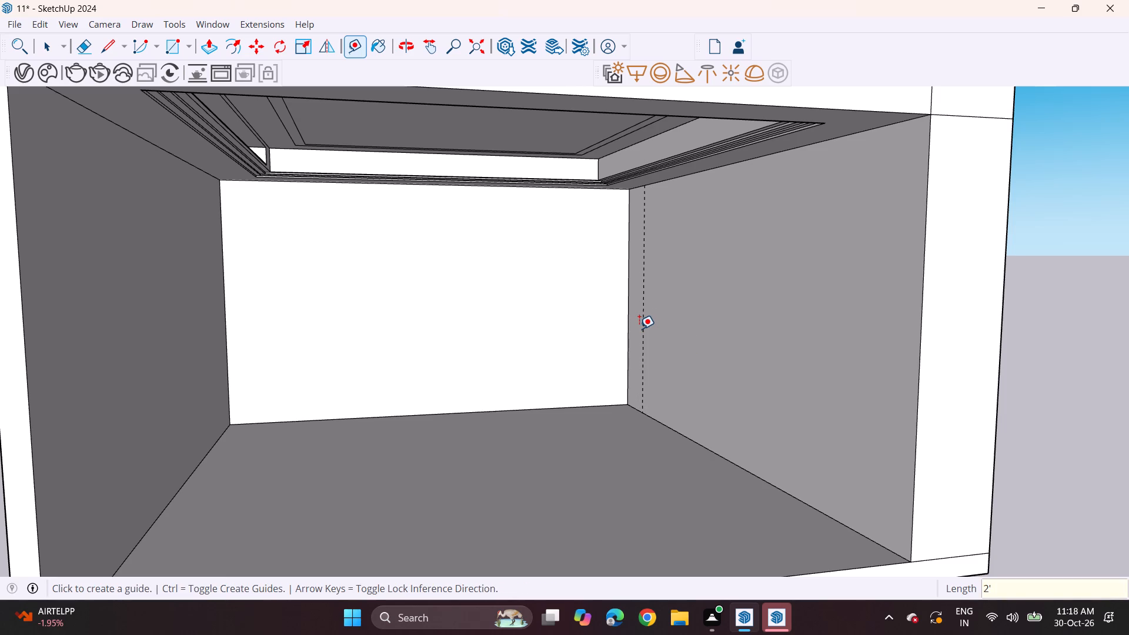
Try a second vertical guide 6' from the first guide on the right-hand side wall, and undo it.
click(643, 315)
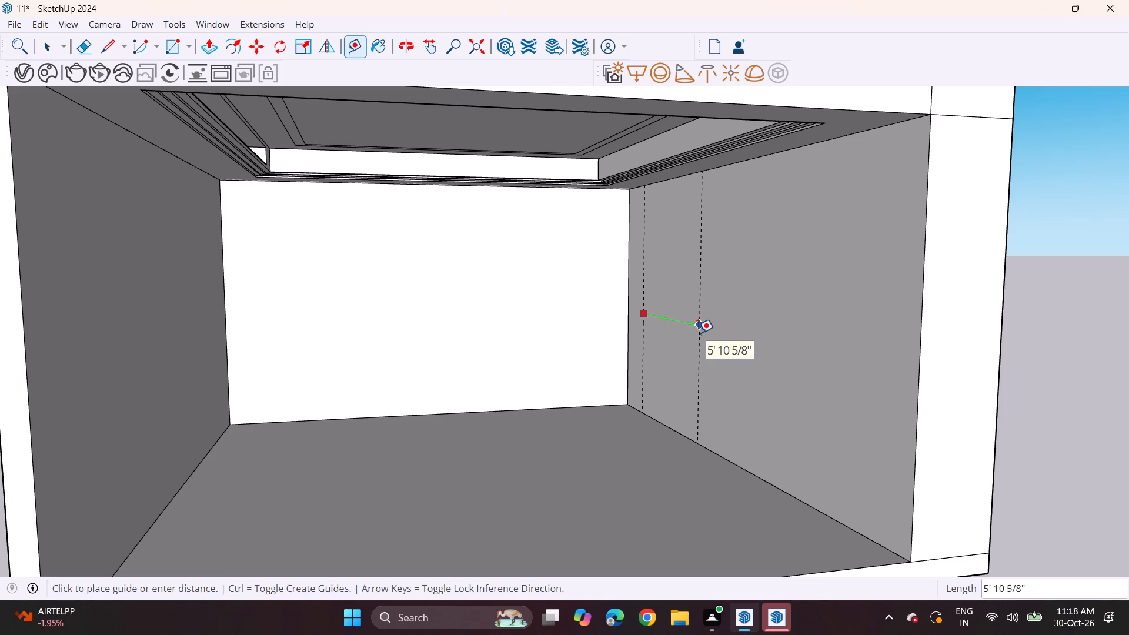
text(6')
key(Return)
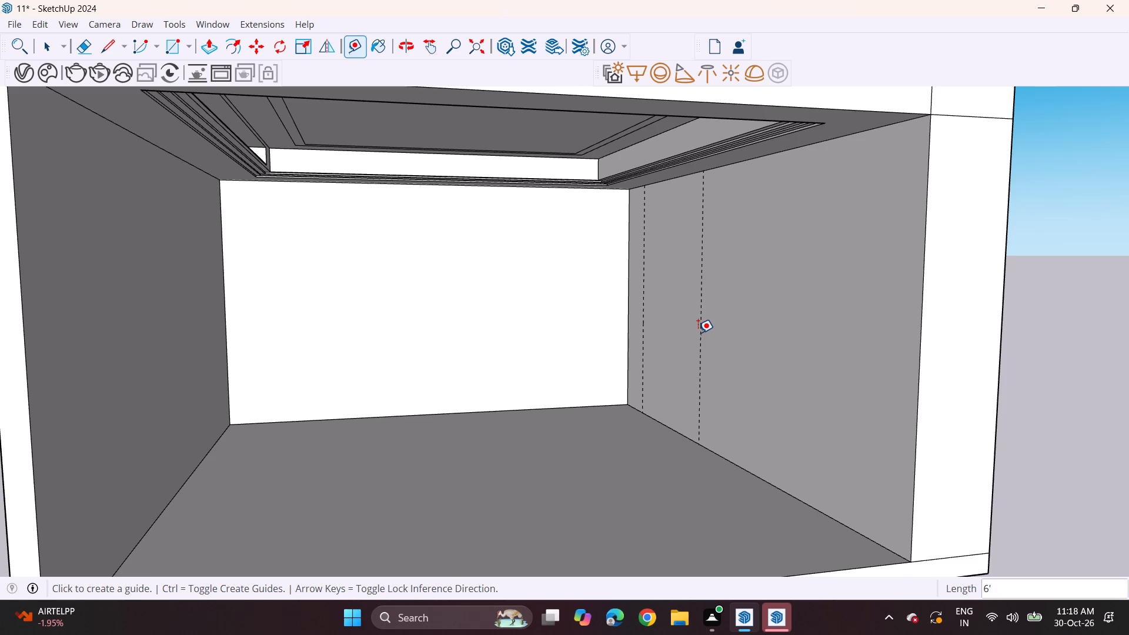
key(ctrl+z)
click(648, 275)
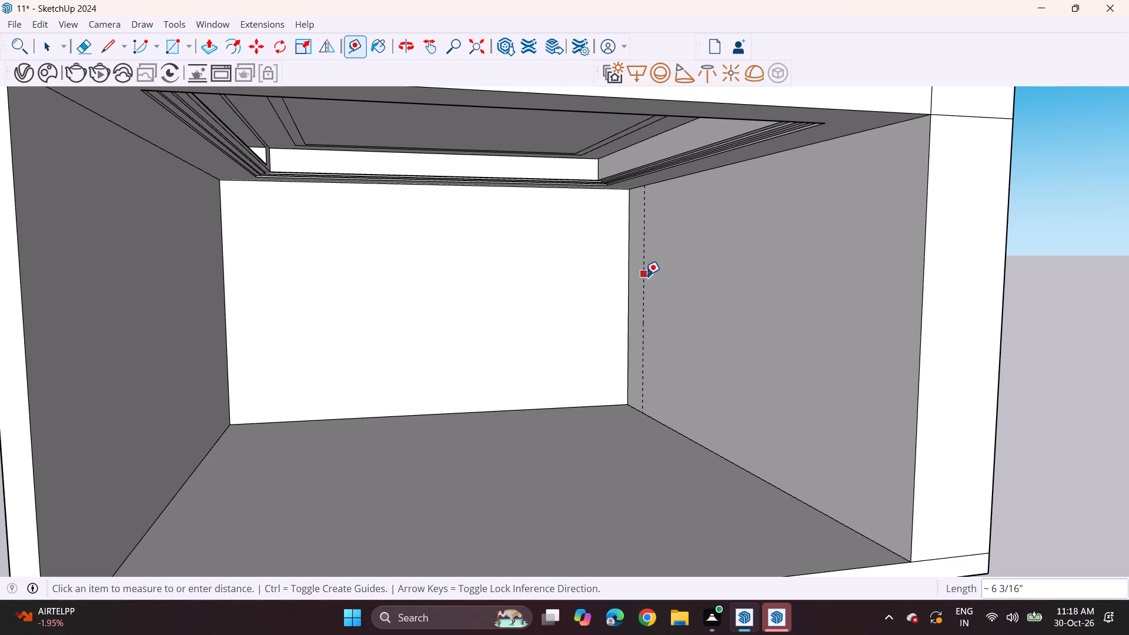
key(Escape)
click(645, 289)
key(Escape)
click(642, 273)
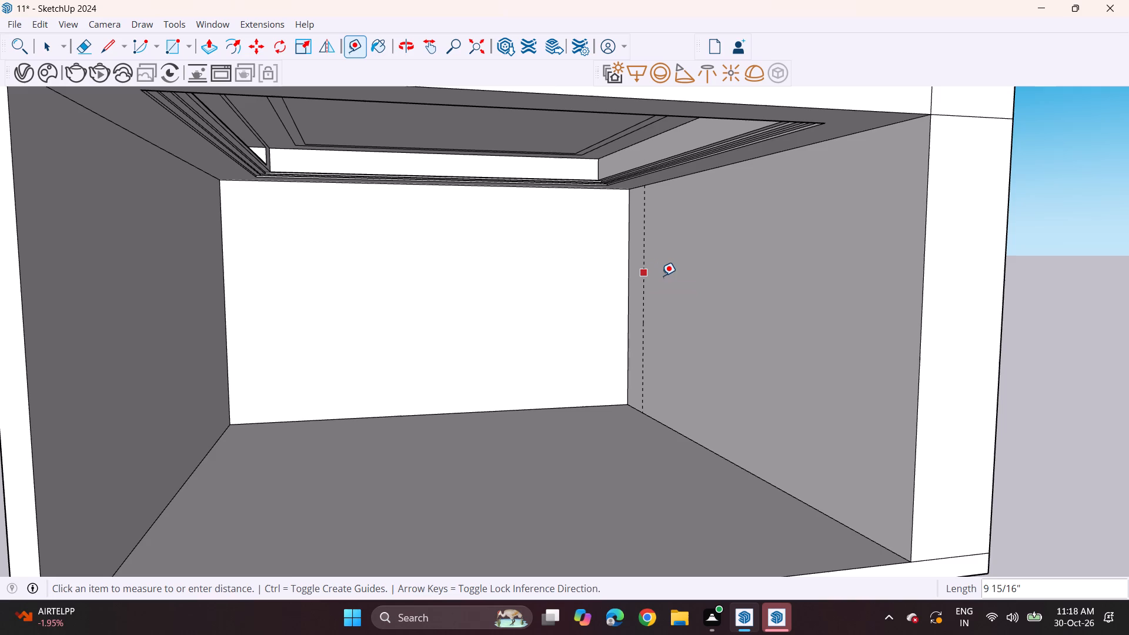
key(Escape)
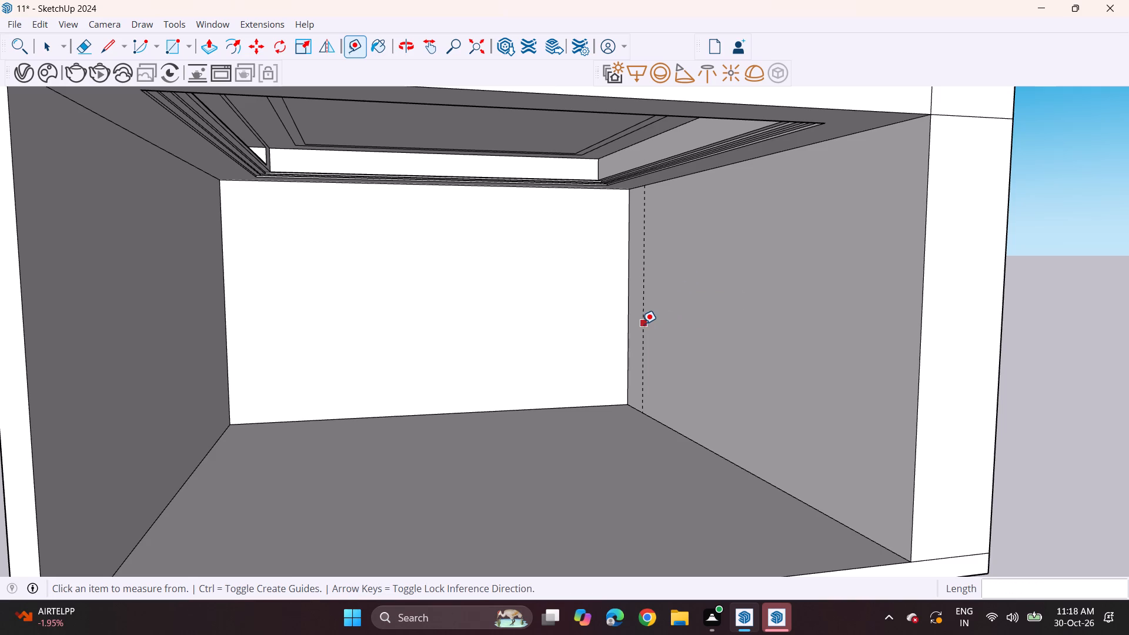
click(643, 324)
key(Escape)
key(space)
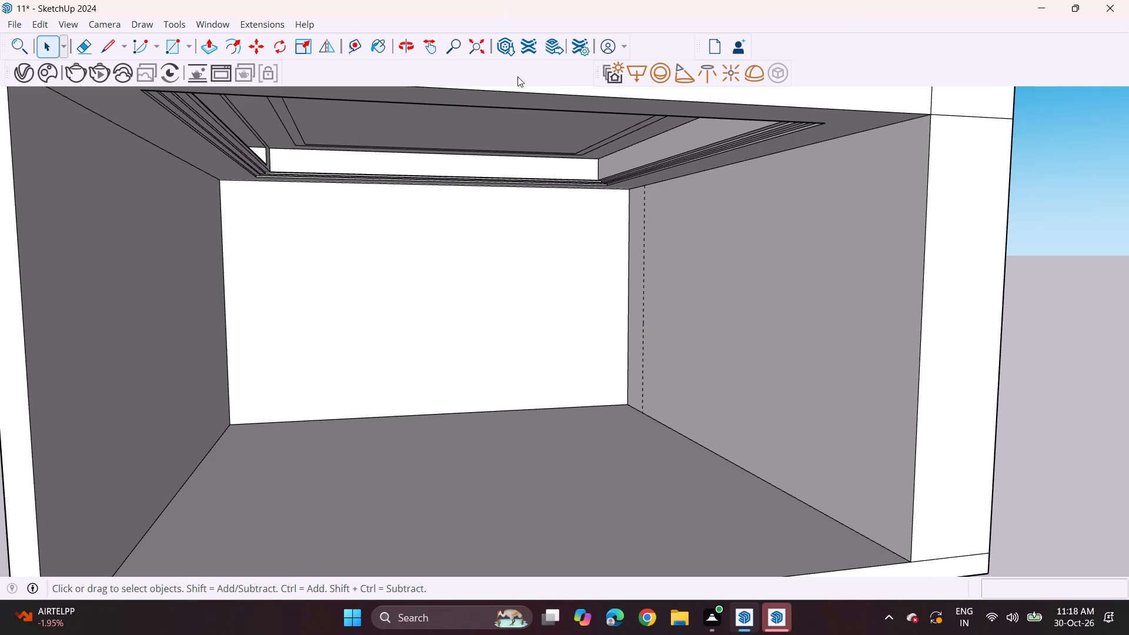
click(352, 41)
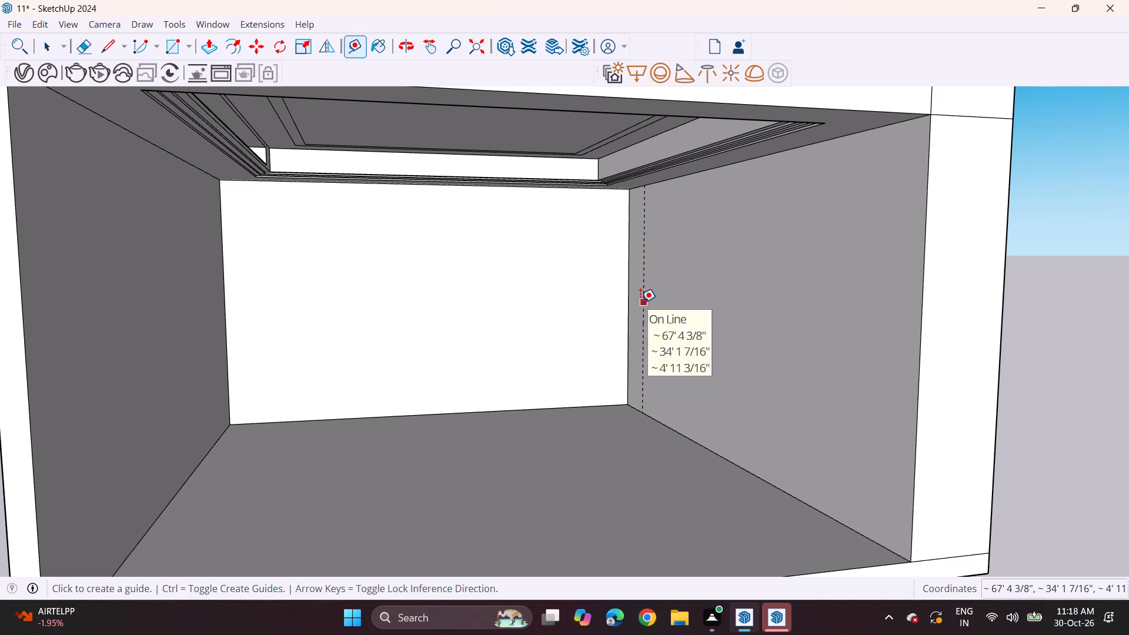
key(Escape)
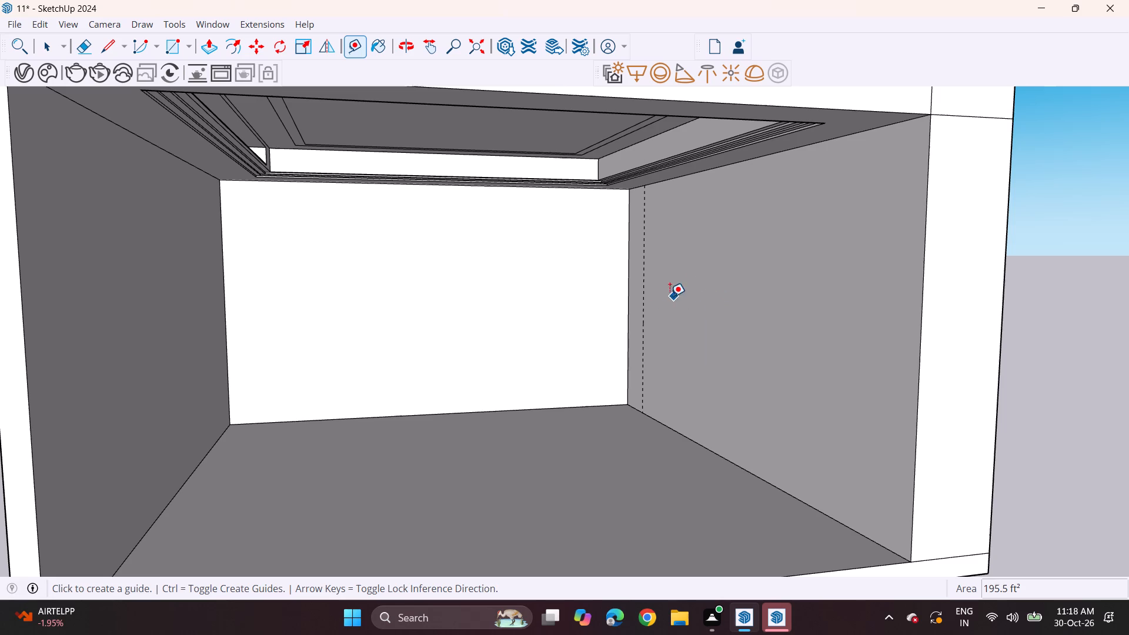
Place a second vertical guide on the right-hand side wall, 8' from the first guide towards the open front.
click(644, 315)
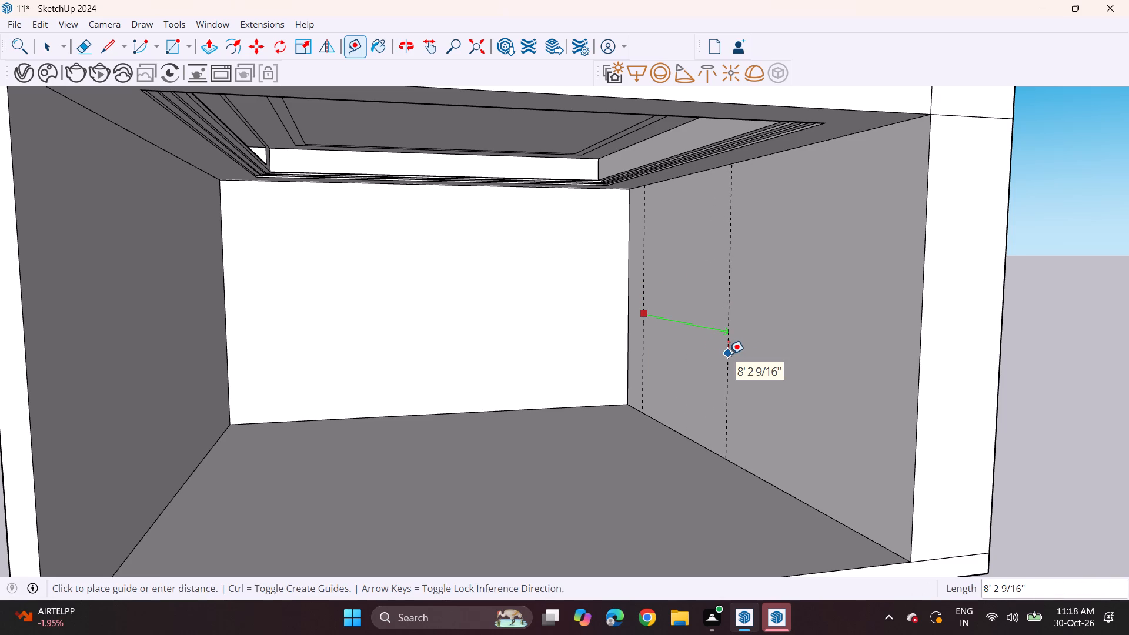
text(8')
key(Return)
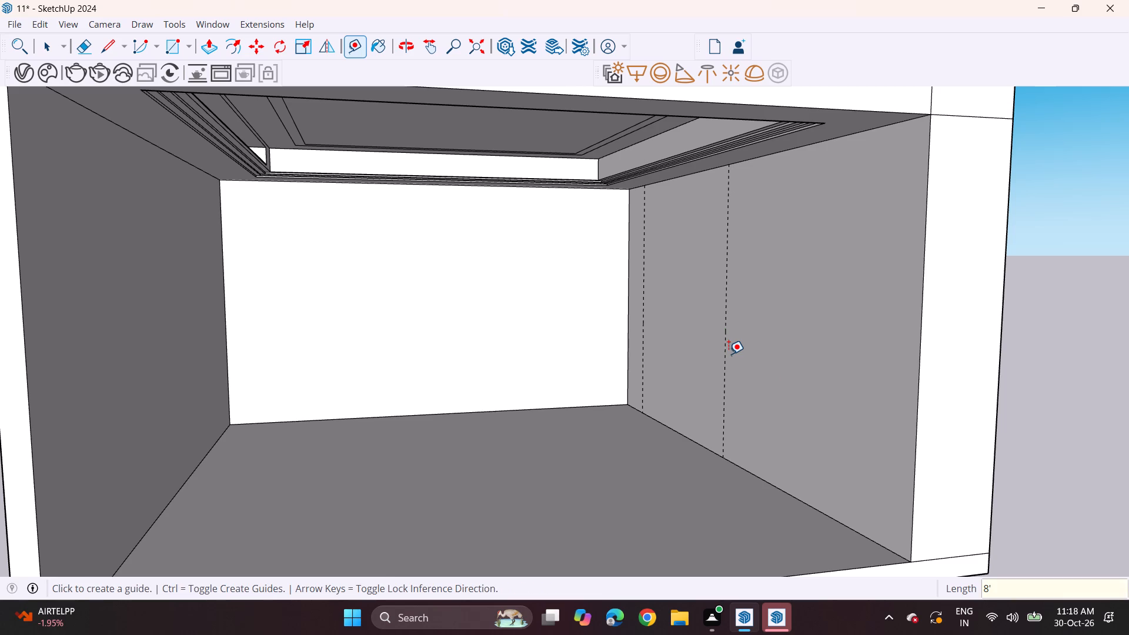
Place a horizontal guide on the right-hand side wall, 2' below the wall's edge at the false ceiling.
click(698, 174)
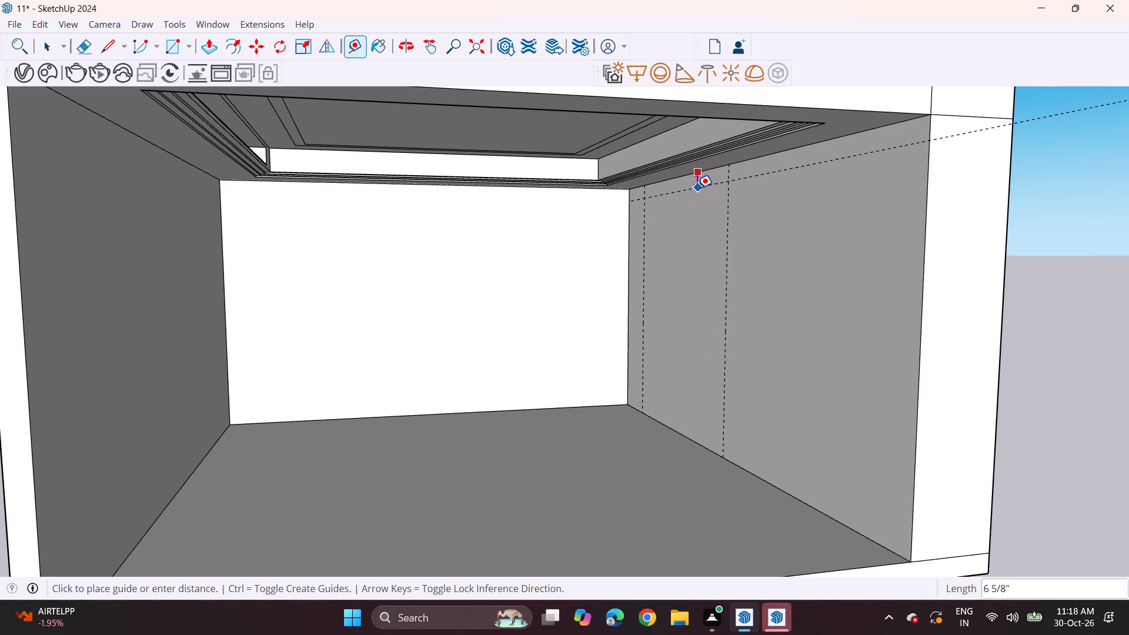
text(2')
key(Return)
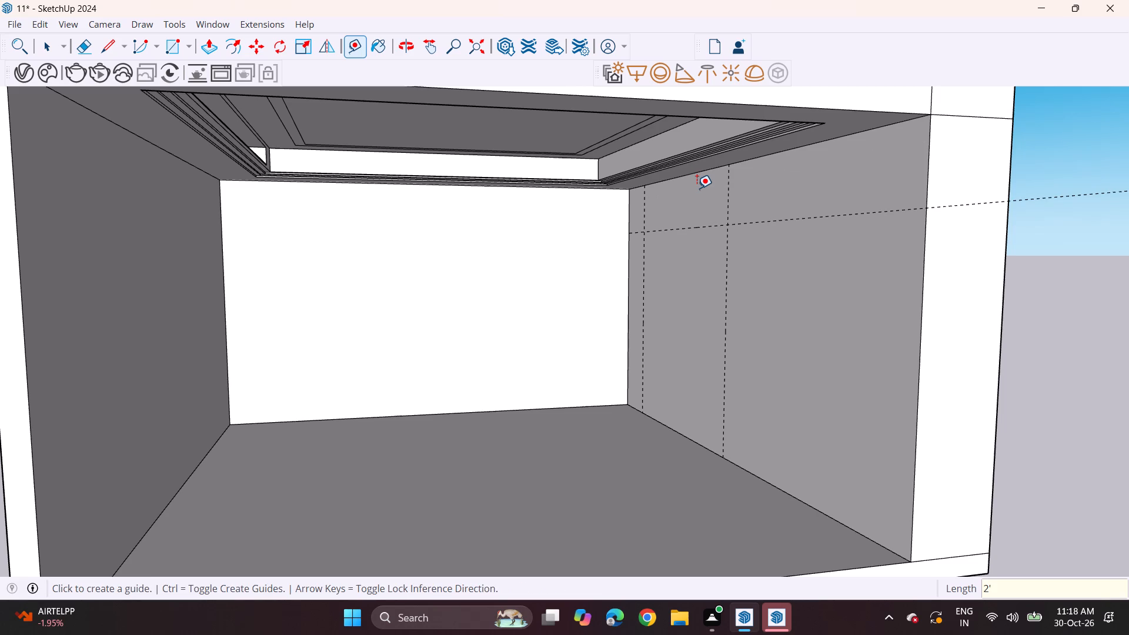
Replace the 2' horizontal guide on the right-hand side wall with one about 8 5/8" below the wall's edge at the false ceiling.
key(ctrl+z)
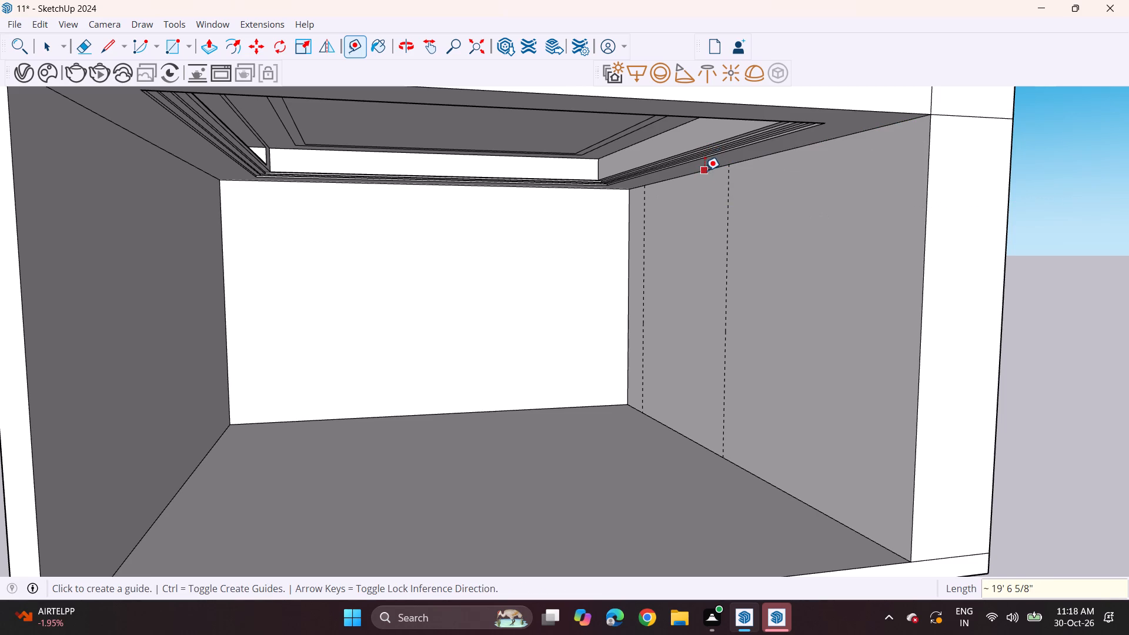
click(704, 171)
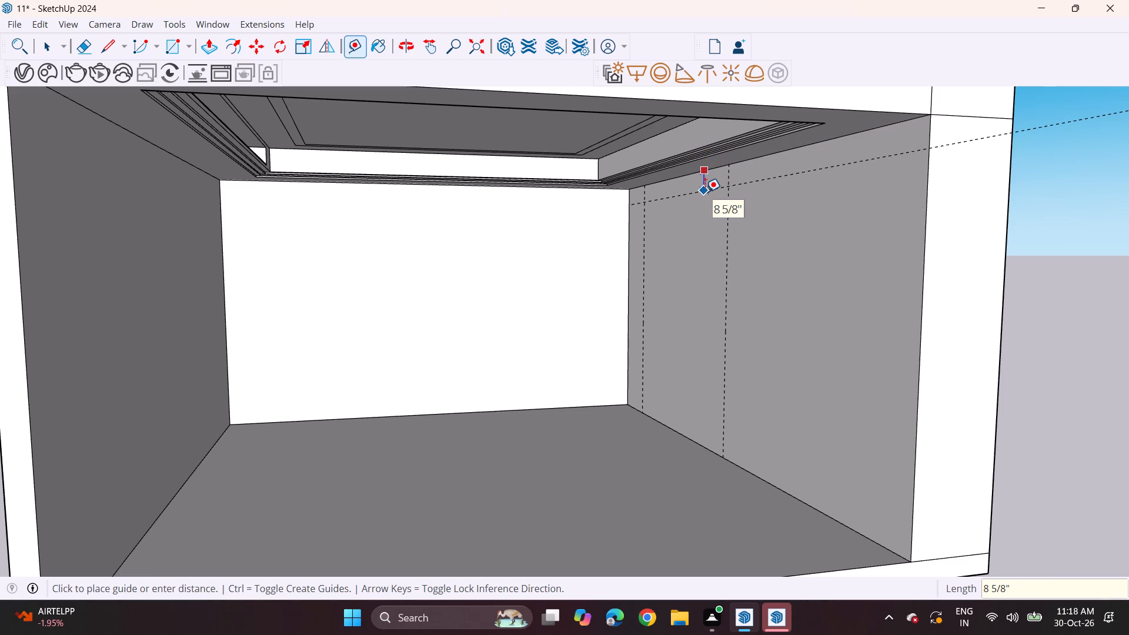
click(705, 192)
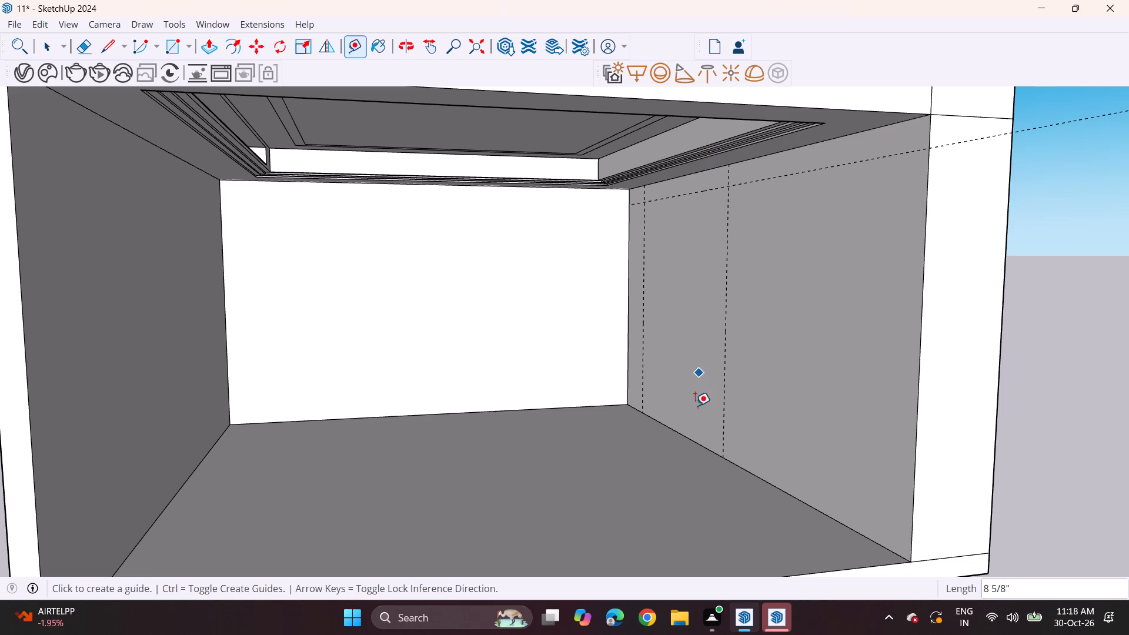
Place a horizontal guide on the right-hand side wall, about 1' 10" above the floor edge.
click(686, 435)
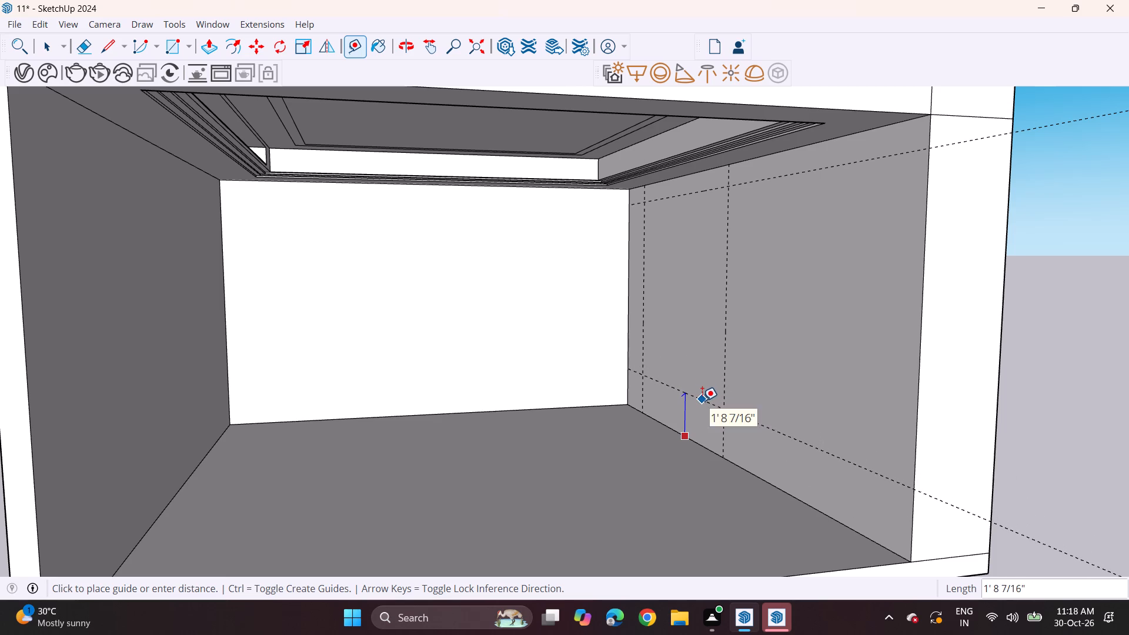
click(700, 396)
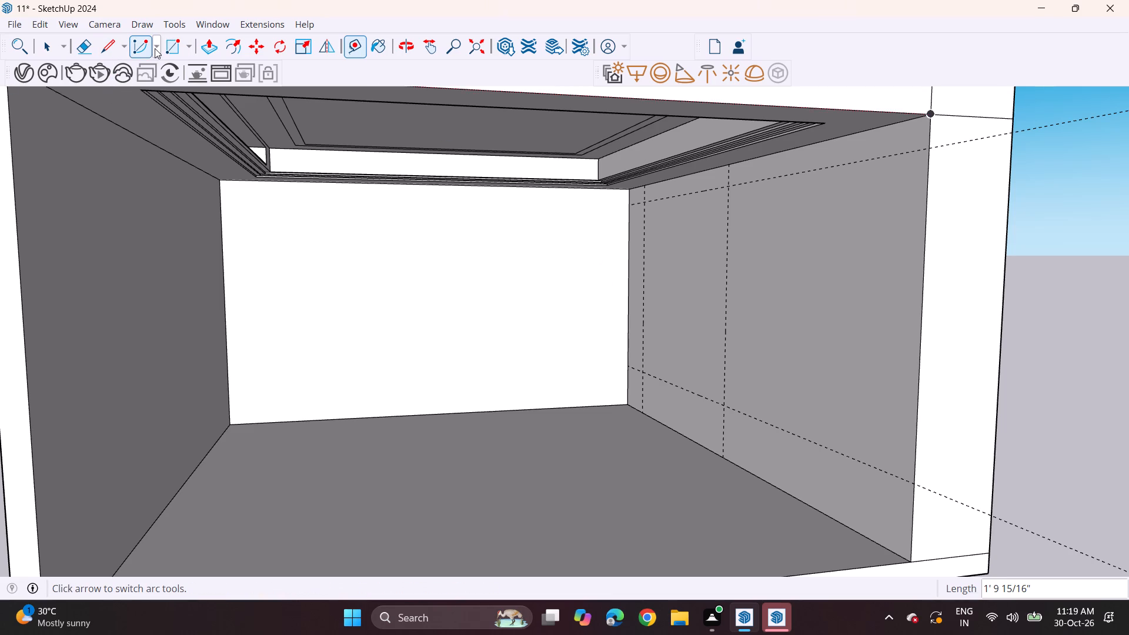
Draw a rectangle about 8' by 7' 5" on the right-hand side wall between the guide intersections.
click(170, 54)
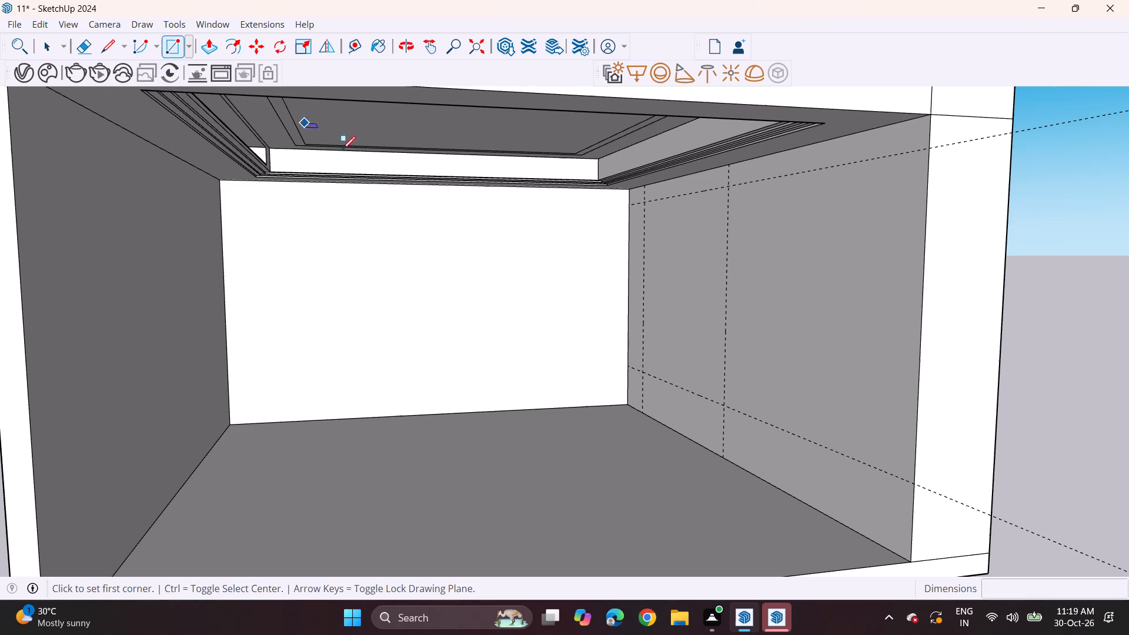
click(646, 201)
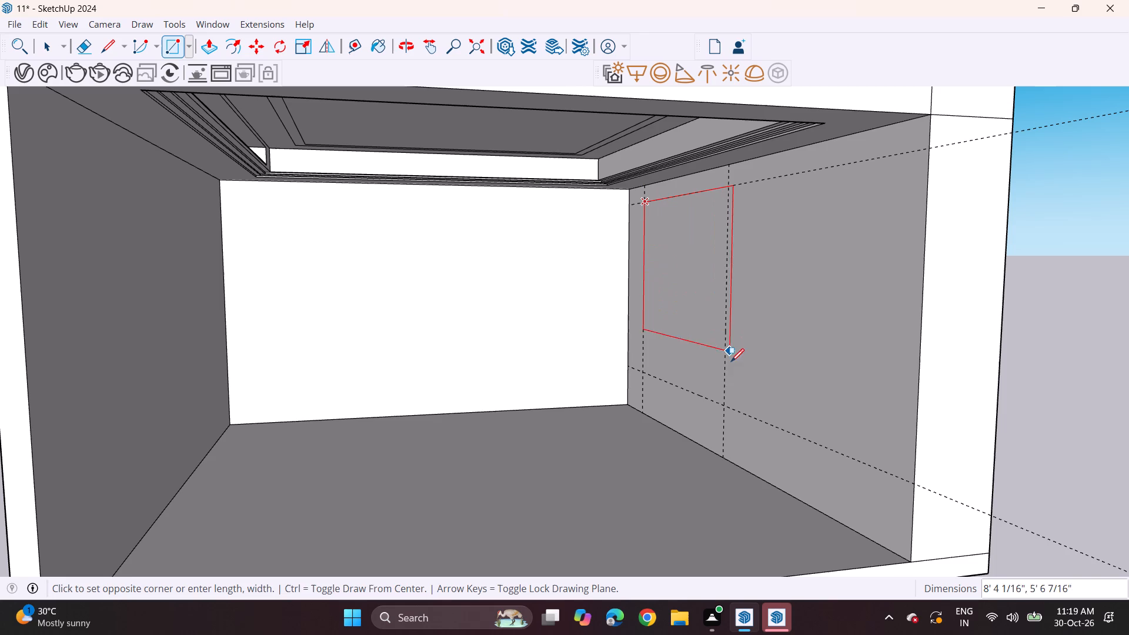
click(726, 404)
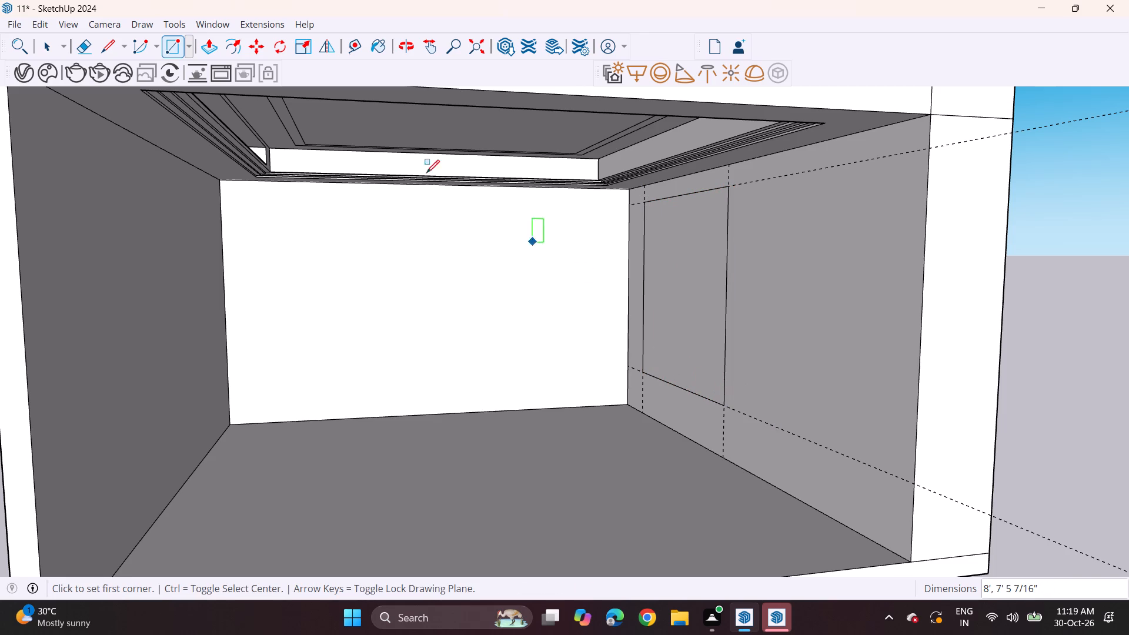
Push the rectangle about 2' 2" through the full thickness of the right-hand side wall to cut the opening.
click(211, 54)
click(673, 346)
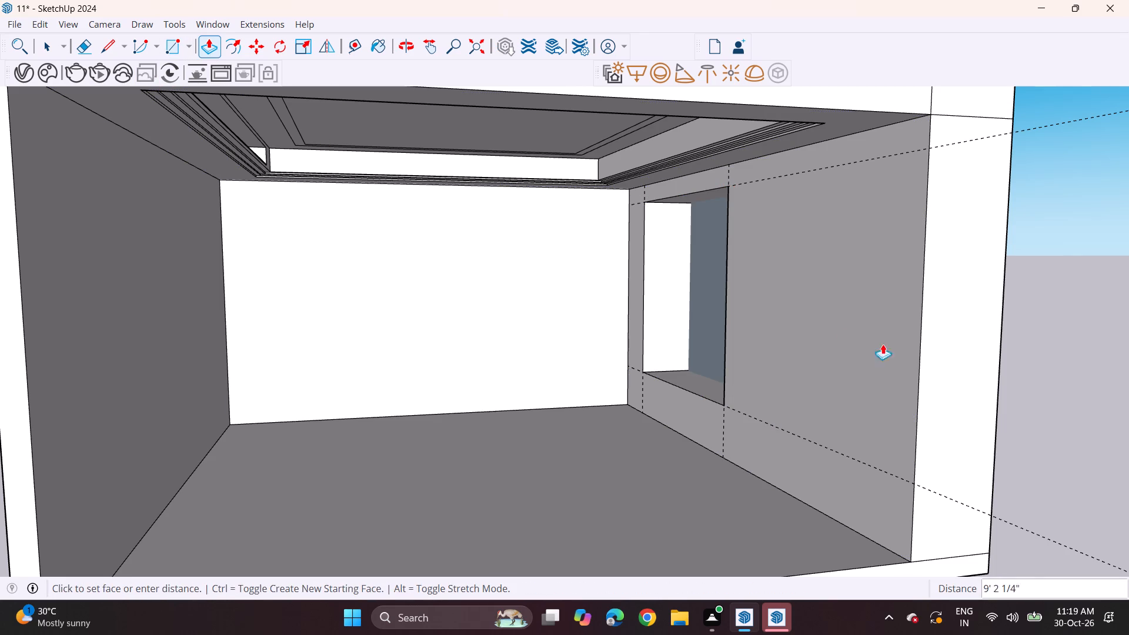
click(995, 397)
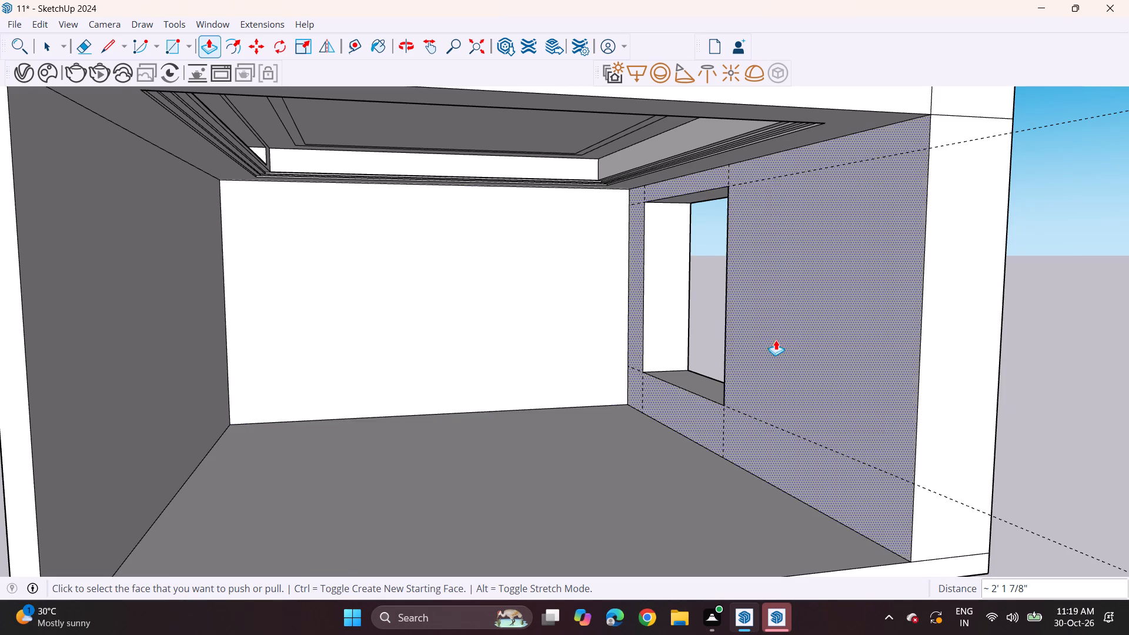
Extrude the outer face of the right-hand side wall outward about 2' 8", and repeat the extrusion on the upper band above it.
scroll(768, 332, up, 1)
middle_drag(538, 332, 635, 329)
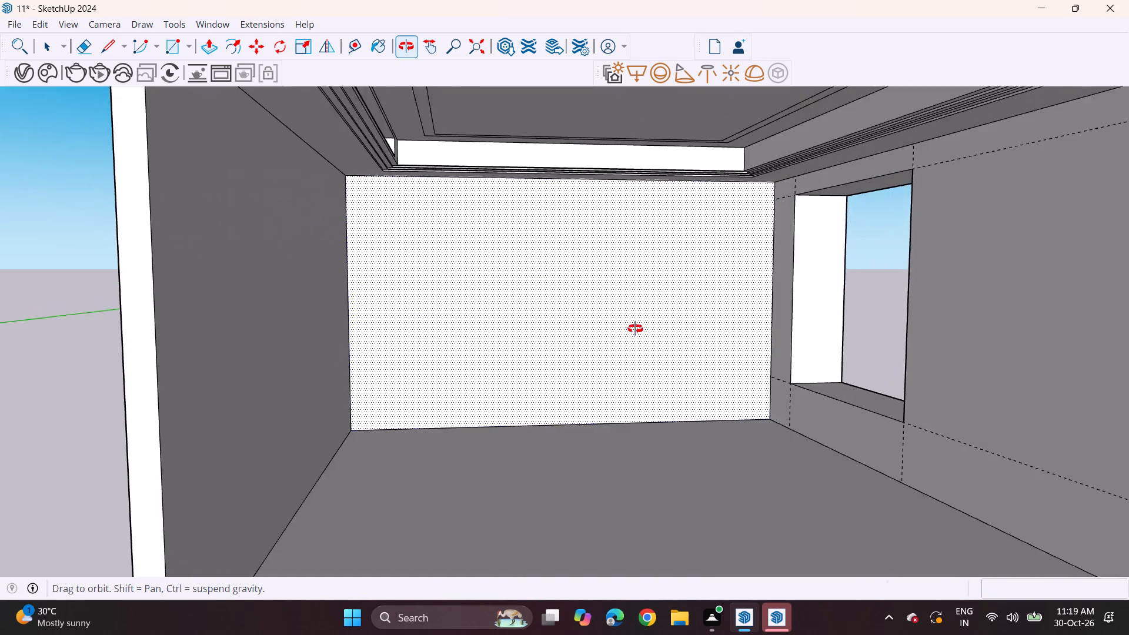
middle_drag(635, 329, 610, 325)
scroll(611, 325, up, 2)
scroll(611, 325, down, 5)
scroll(774, 328, down, 2)
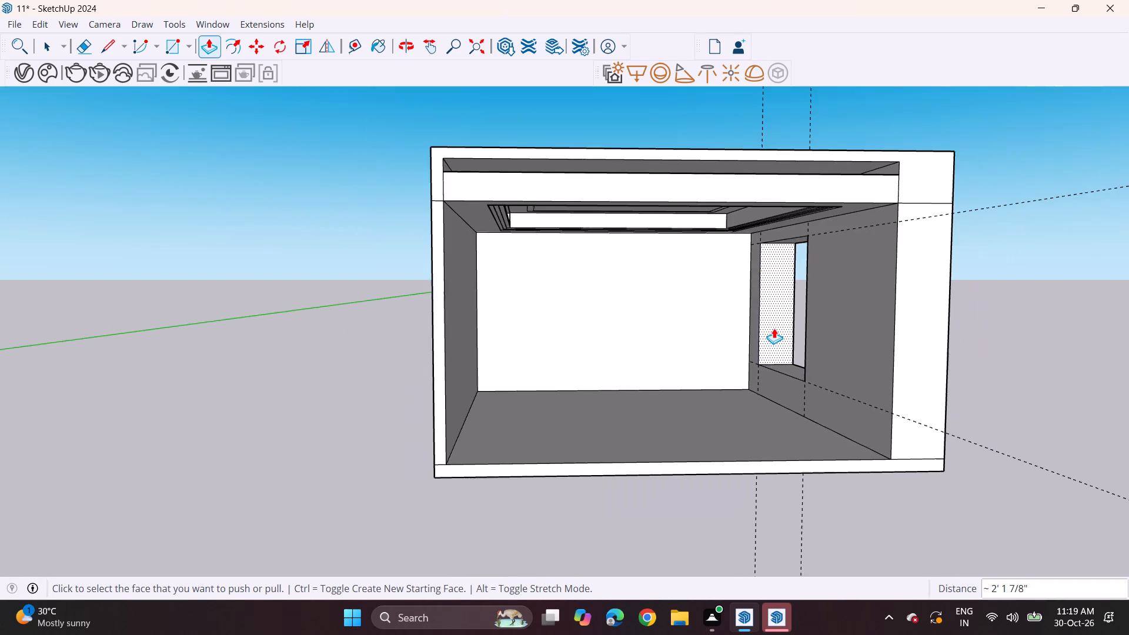
middle_drag(766, 327, 477, 369)
click(675, 365)
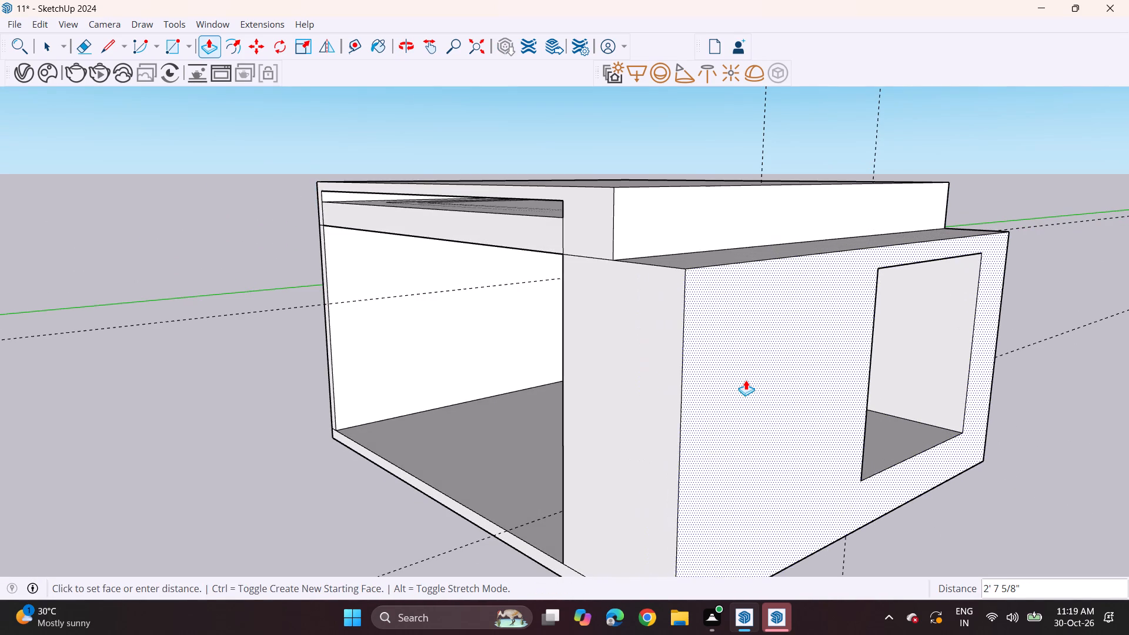
click(746, 380)
double_click(663, 212)
Erase the four guides around the opening in the right-hand side wall.
middle_drag(453, 331, 699, 280)
scroll(612, 295, up, 3)
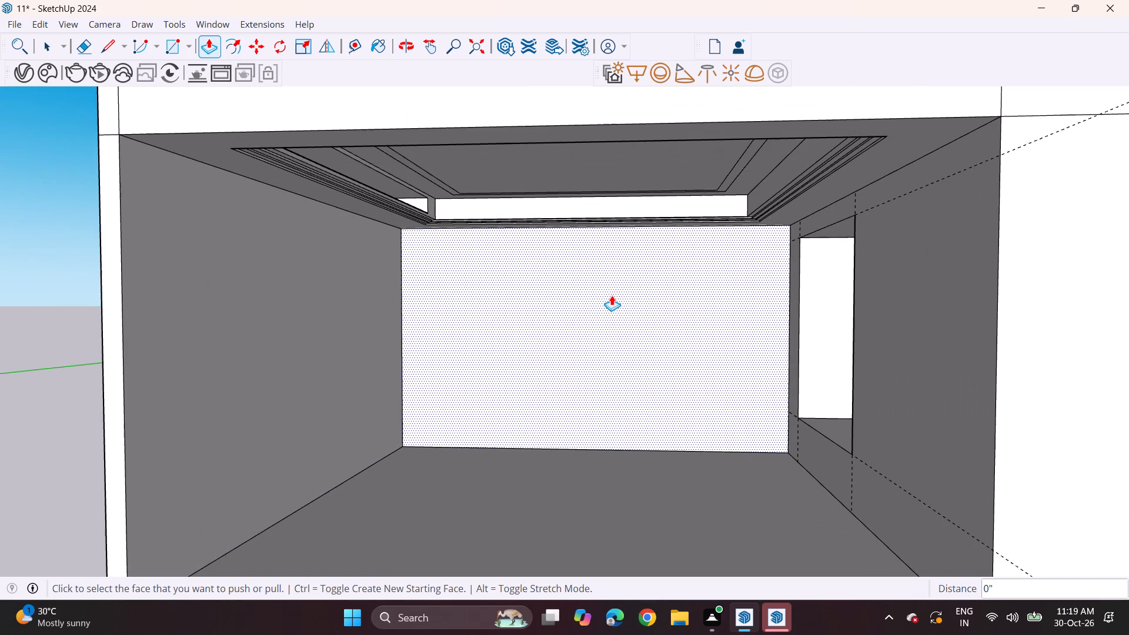
scroll(610, 303, up, 1)
middle_drag(587, 312, 546, 313)
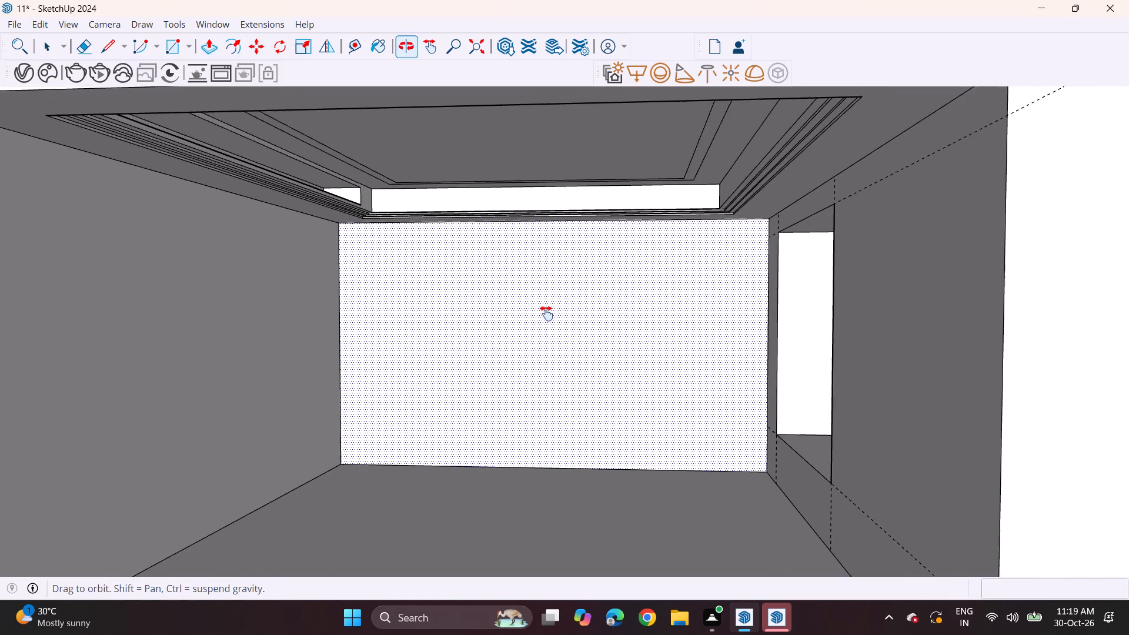
middle_drag(546, 313, 565, 317)
middle_drag(567, 329, 586, 323)
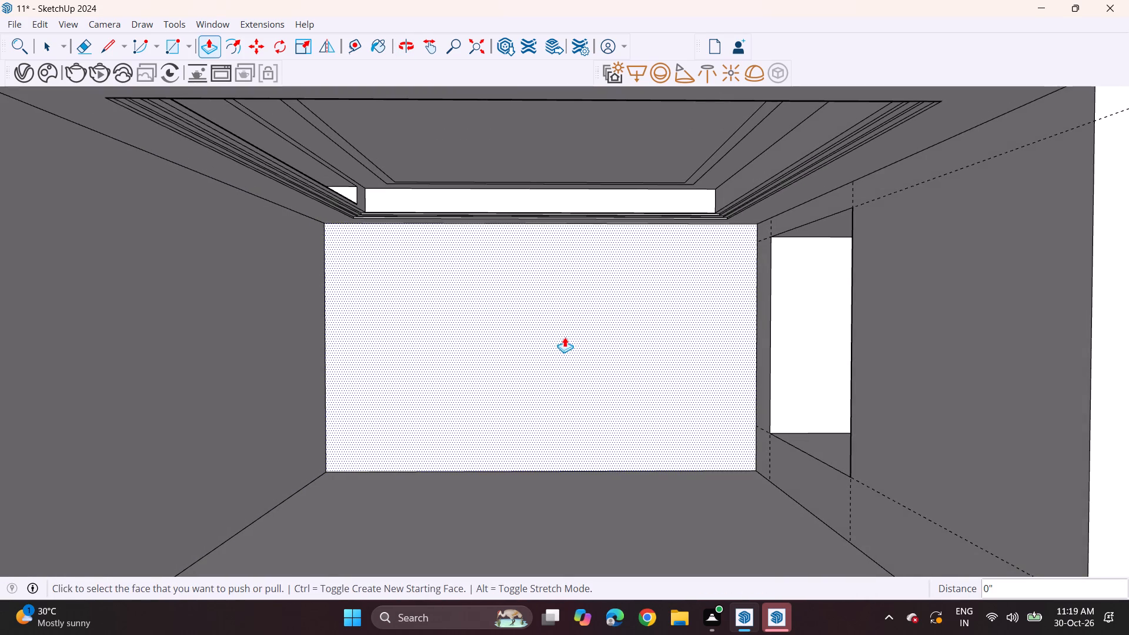
shift+middle_drag(562, 339, 584, 322)
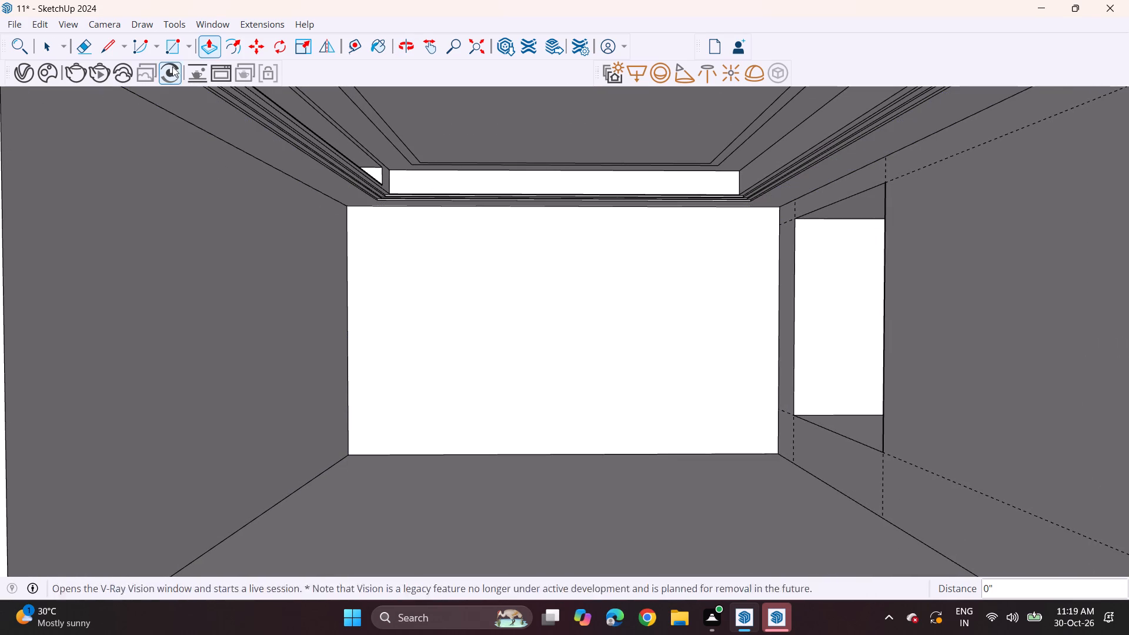
click(87, 36)
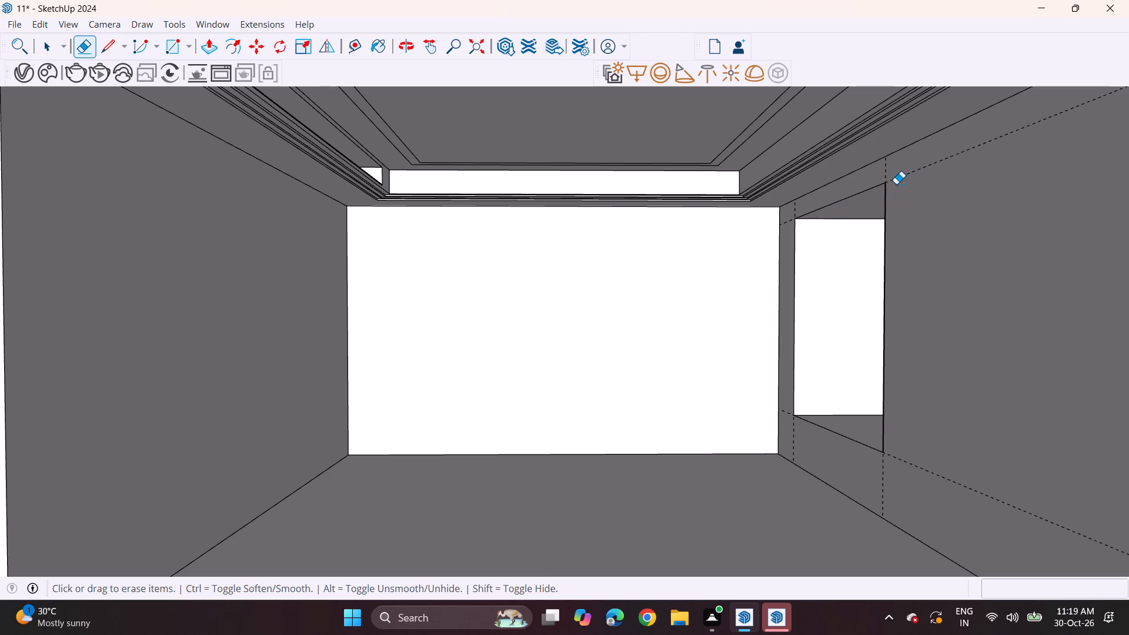
drag(916, 167, 914, 181)
click(881, 169)
click(885, 170)
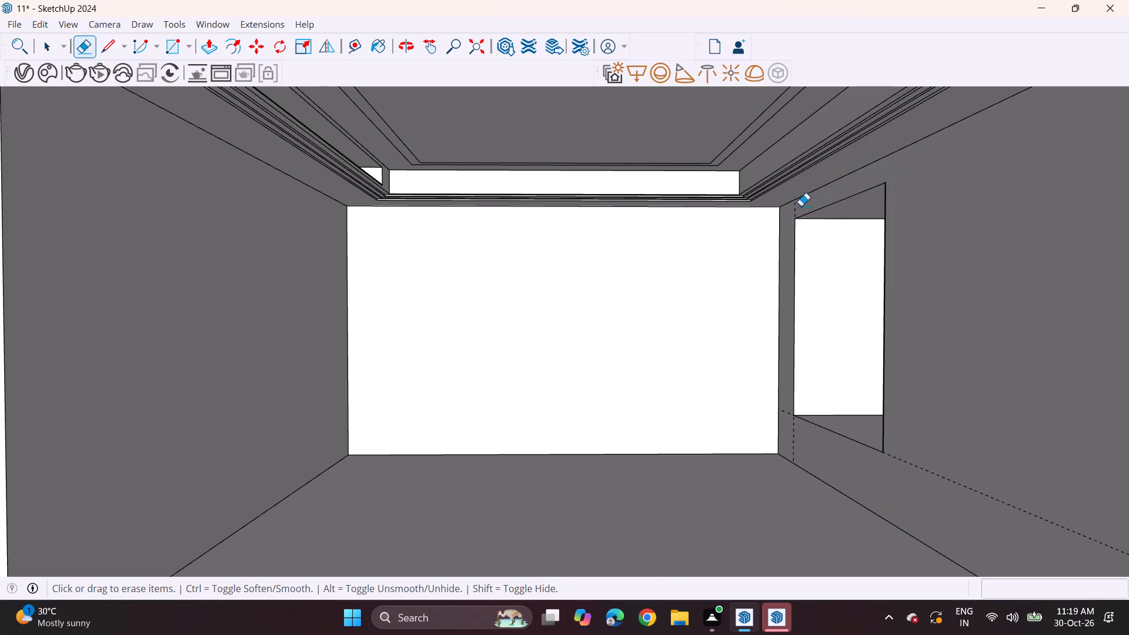
click(795, 205)
drag(920, 397, 914, 479)
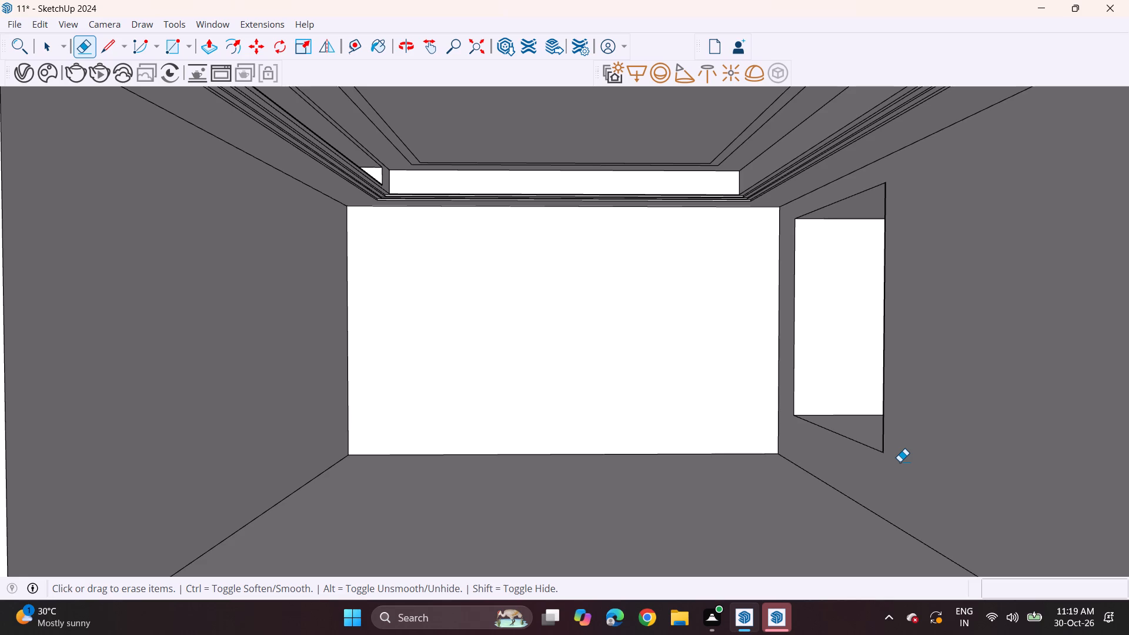
key(space)
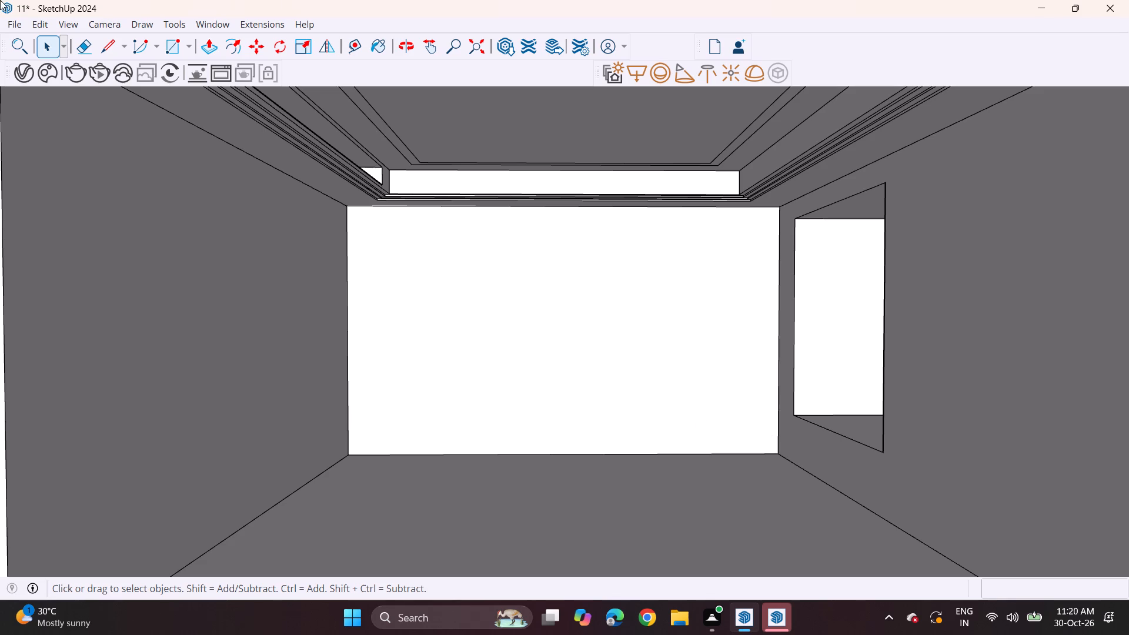
Place a vertical guide on the back wall, 1' from its right-hand edge.
click(359, 44)
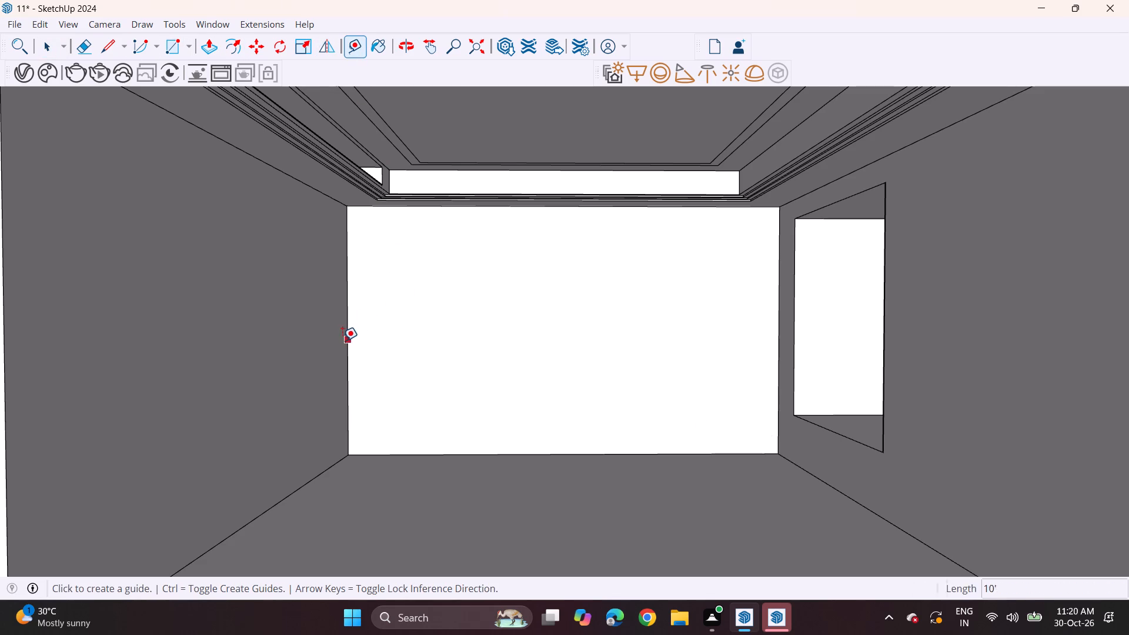
click(348, 340)
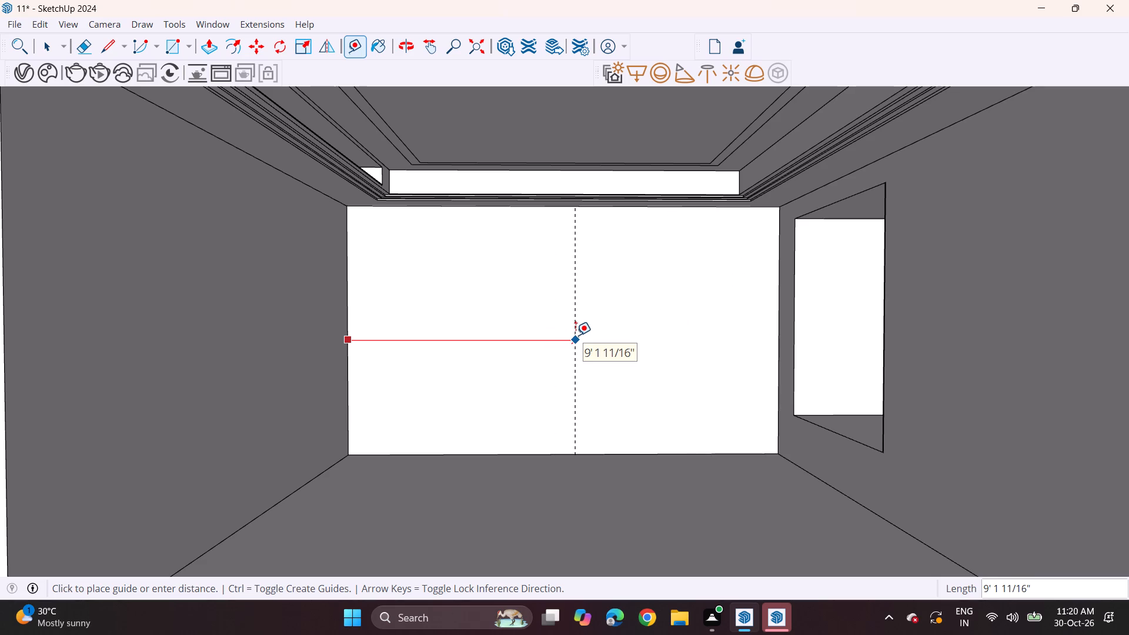
key(Escape)
click(779, 354)
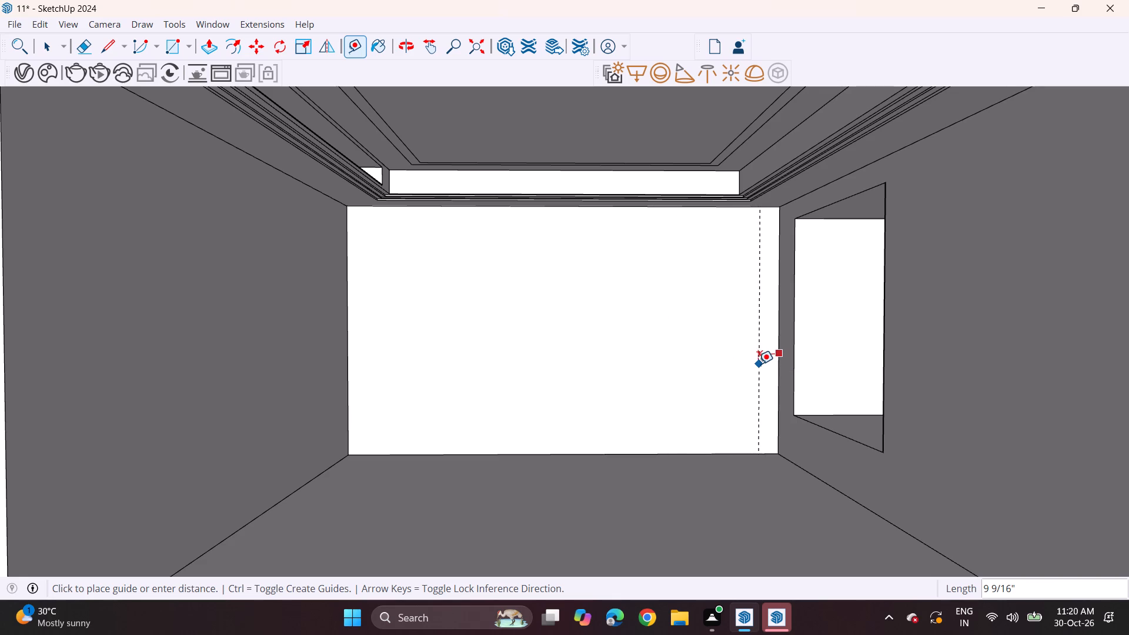
text(1')
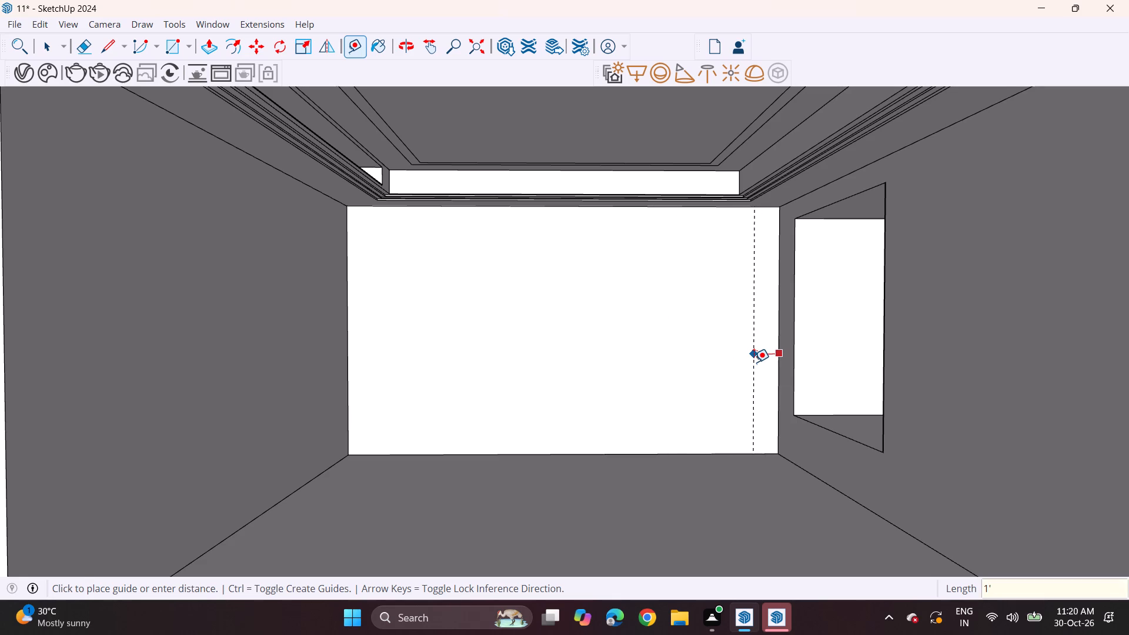
key(Return)
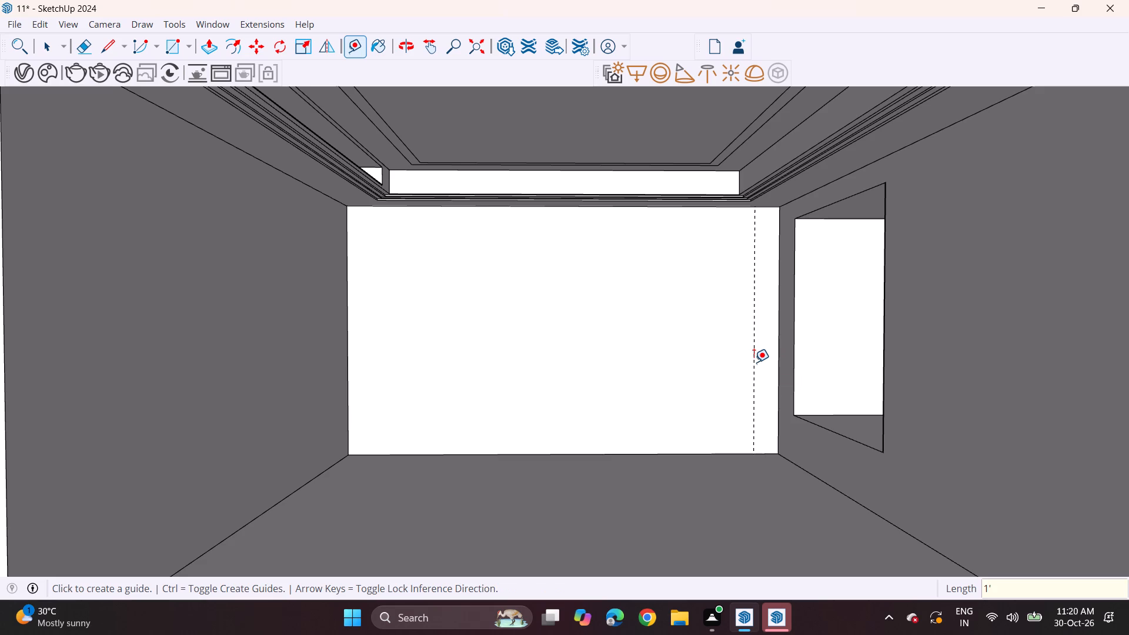
Place a second vertical guide on the back wall, 8" from the first guide towards the left-hand side wall.
click(754, 358)
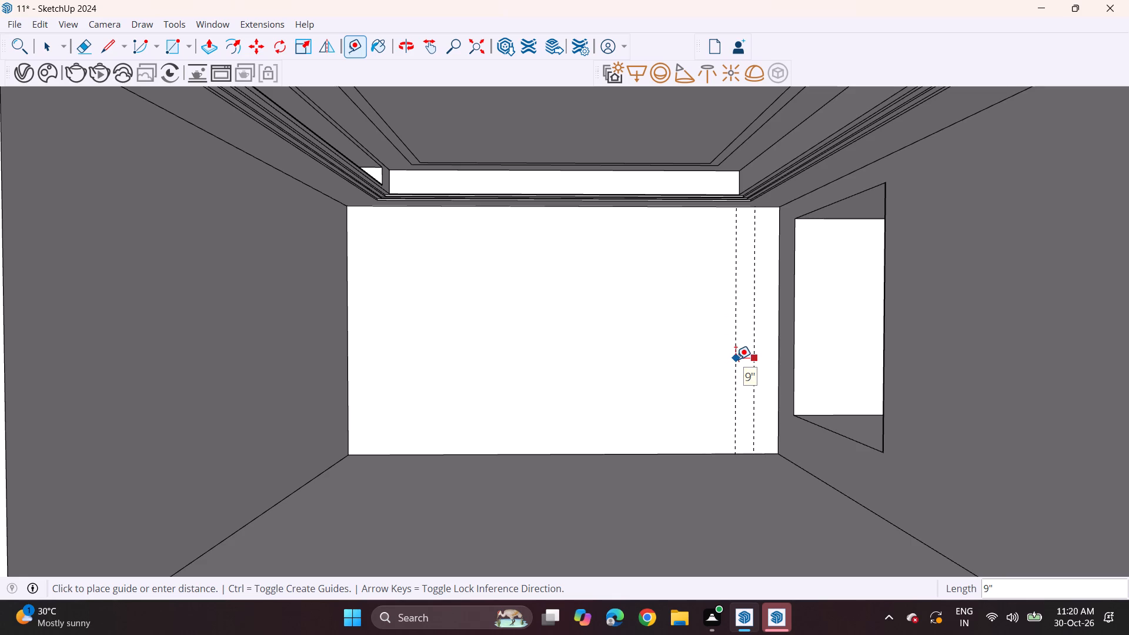
key(8)
key(Return)
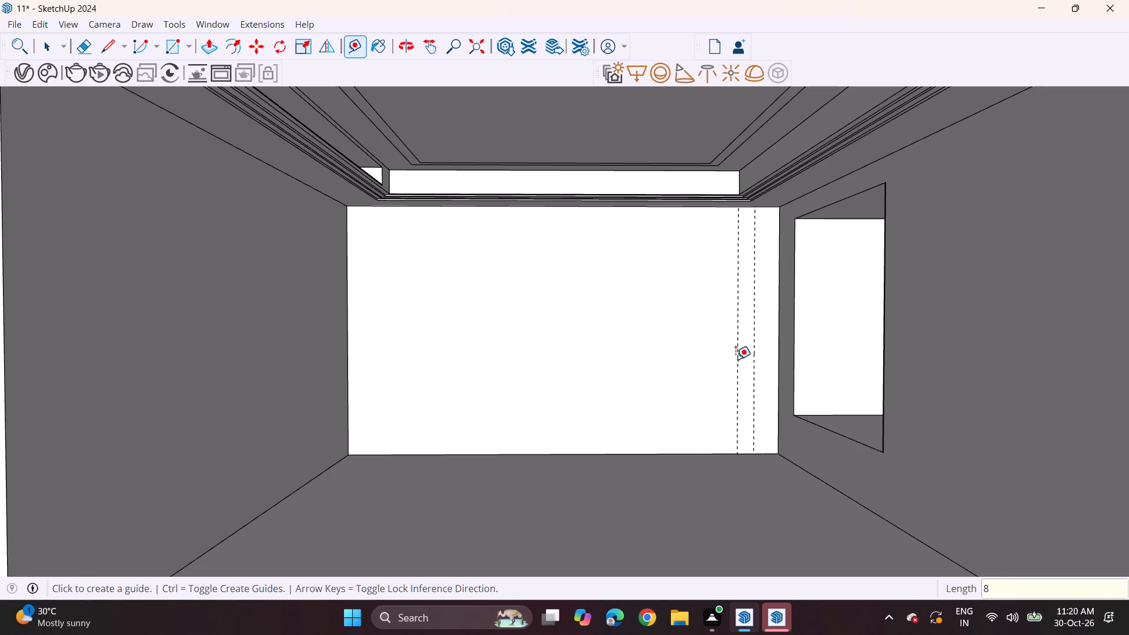
Place a third vertical guide on the back wall, 3' from the second guide towards the left-hand side wall.
click(740, 349)
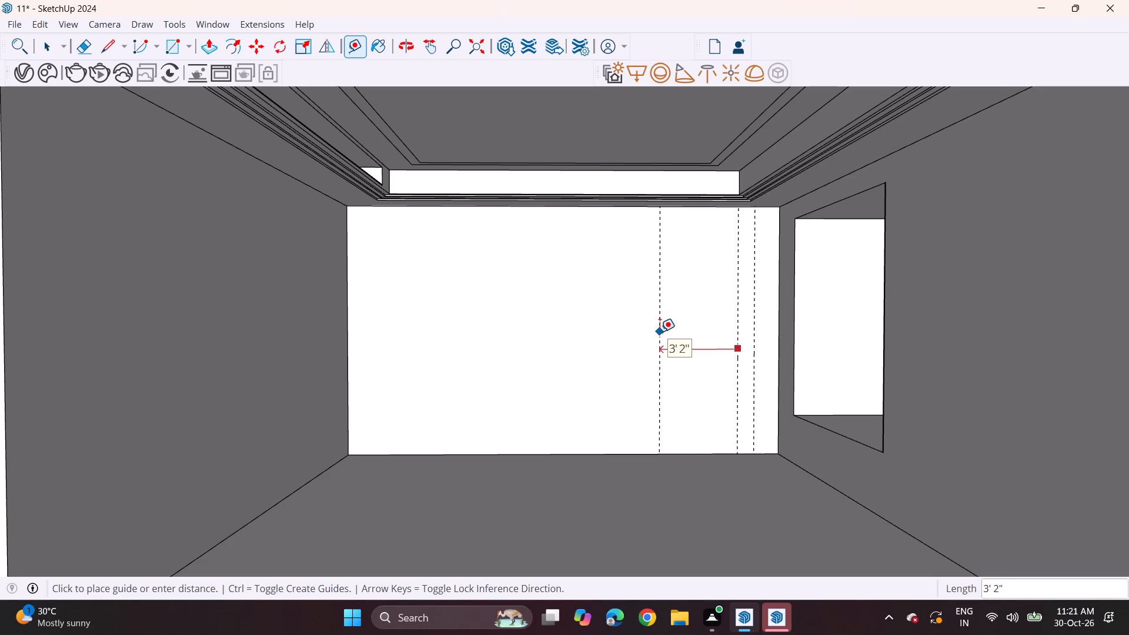
text(3')
key(Return)
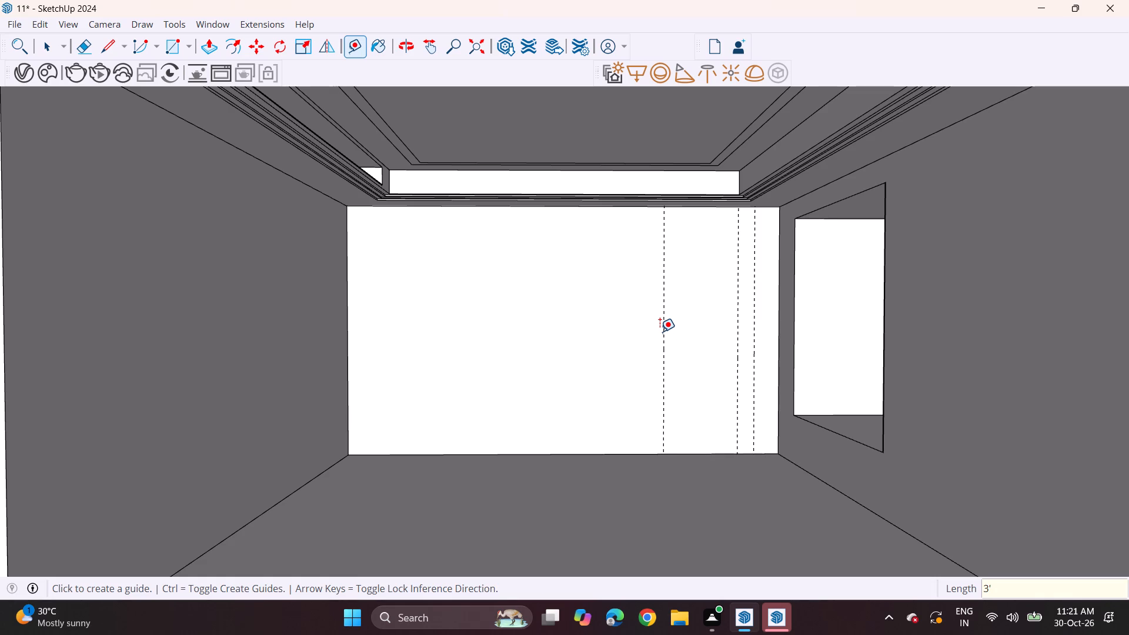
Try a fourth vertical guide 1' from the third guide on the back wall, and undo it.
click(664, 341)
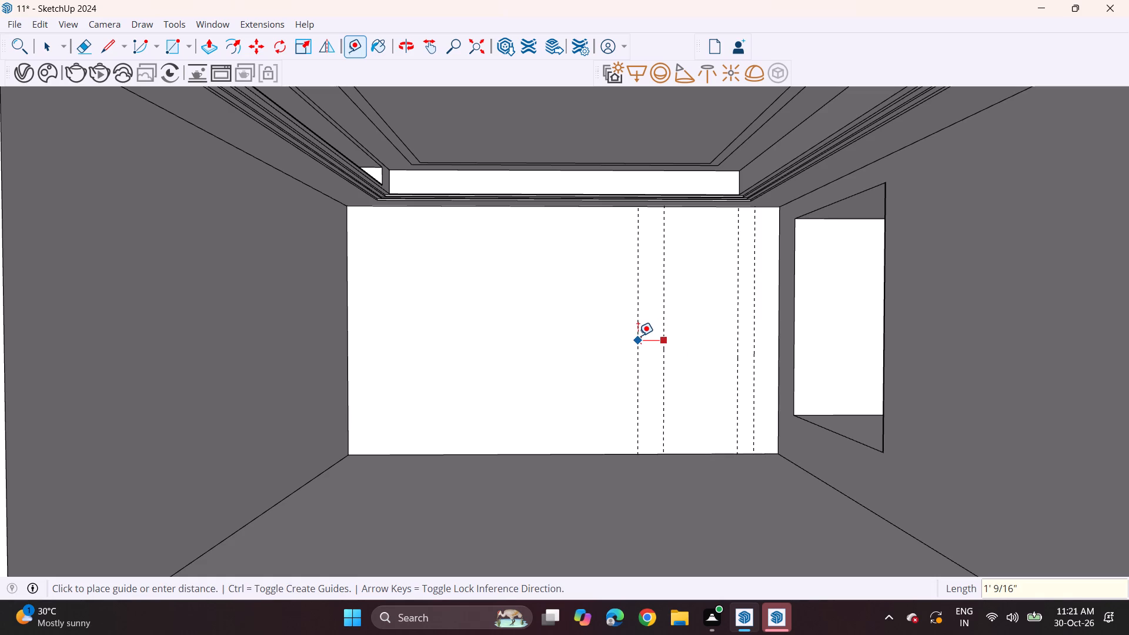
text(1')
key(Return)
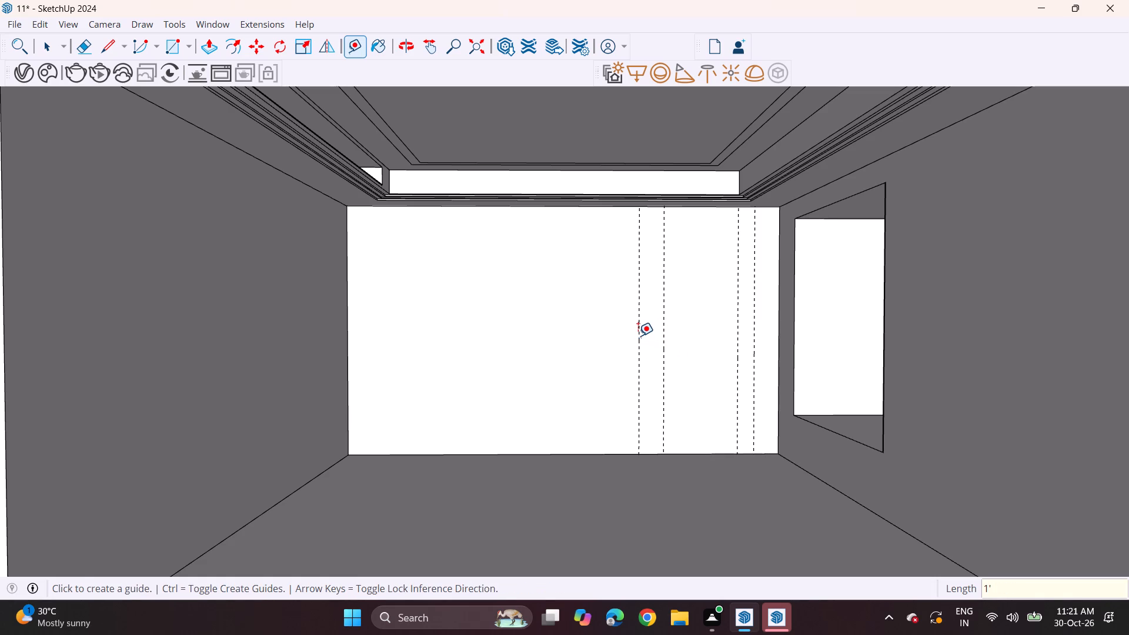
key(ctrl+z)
Place a fourth vertical guide on the back wall, 8" from the third guide towards the left-hand side wall.
click(663, 360)
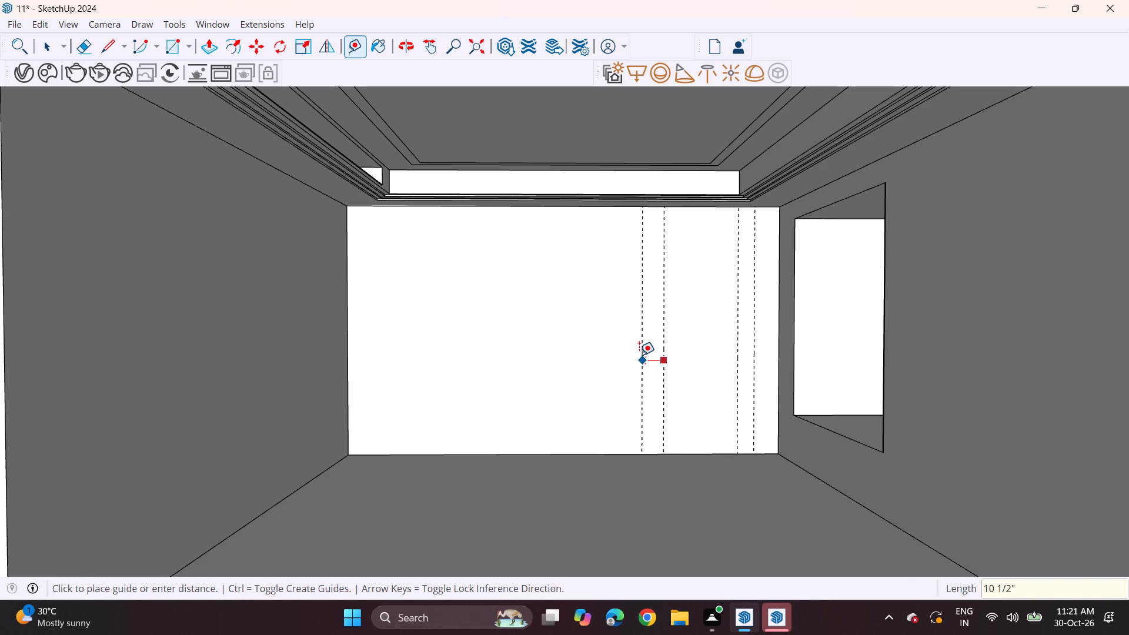
key(8)
key(Return)
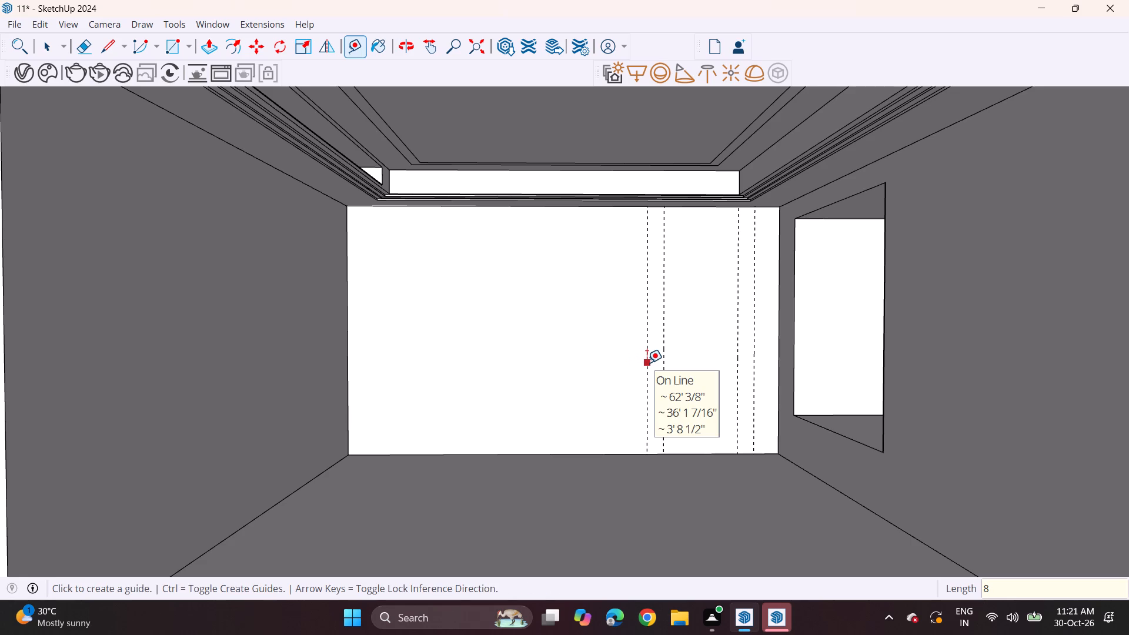
Place a fifth vertical guide on the back wall, 4' from the fourth guide towards the left-hand side wall.
click(647, 363)
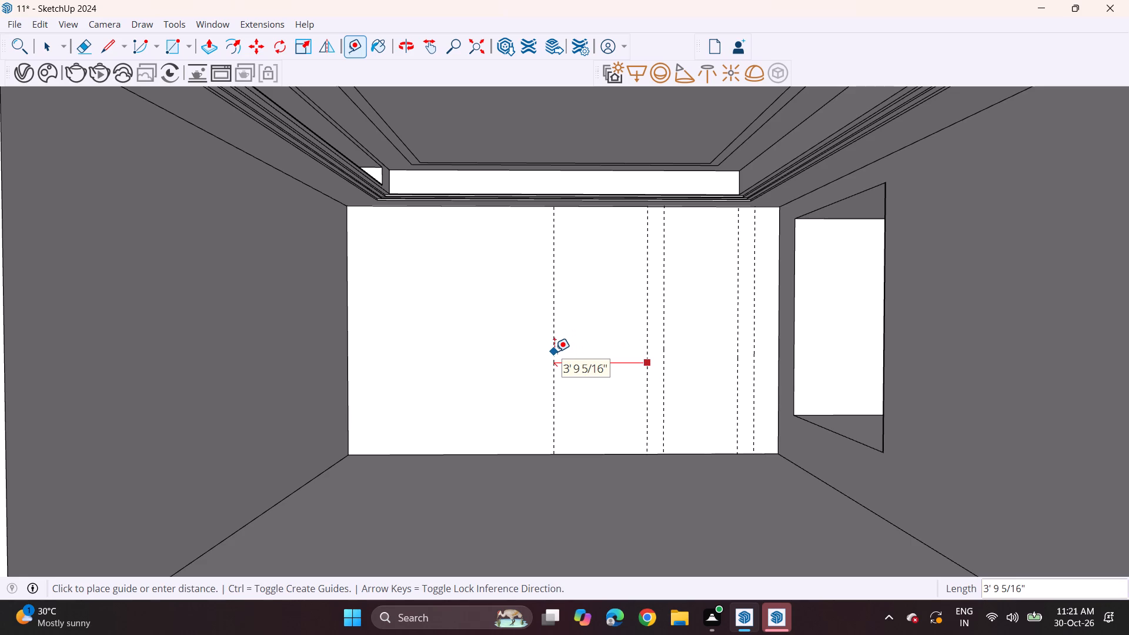
text(4')
key(Return)
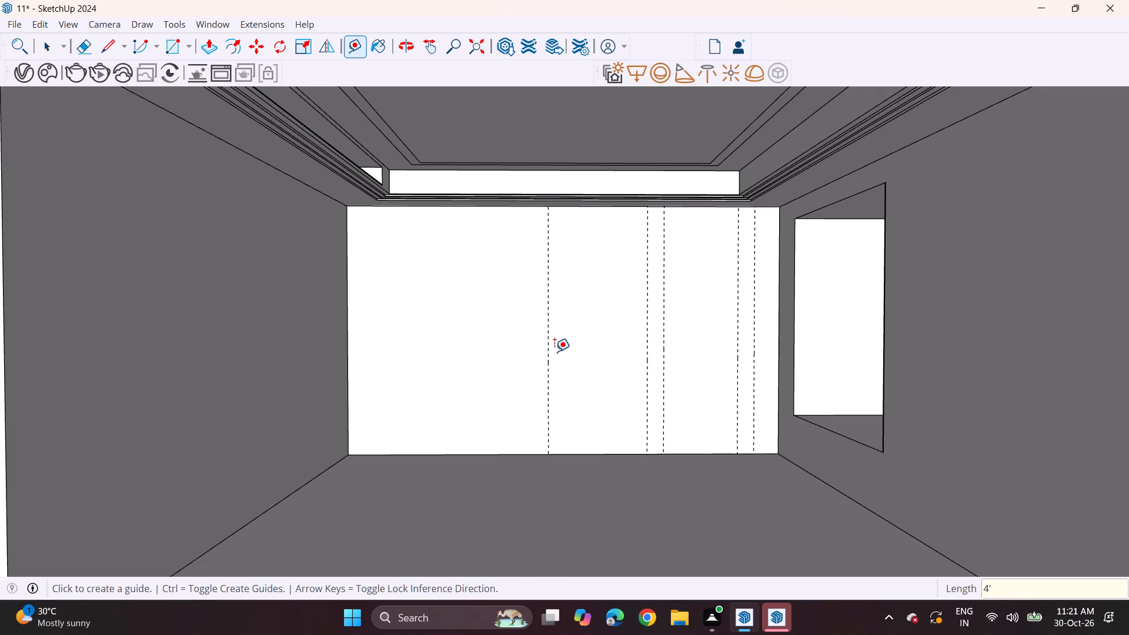
Place a sixth vertical guide on the back wall, about 5" from the fifth guide towards the left-hand side wall.
click(546, 339)
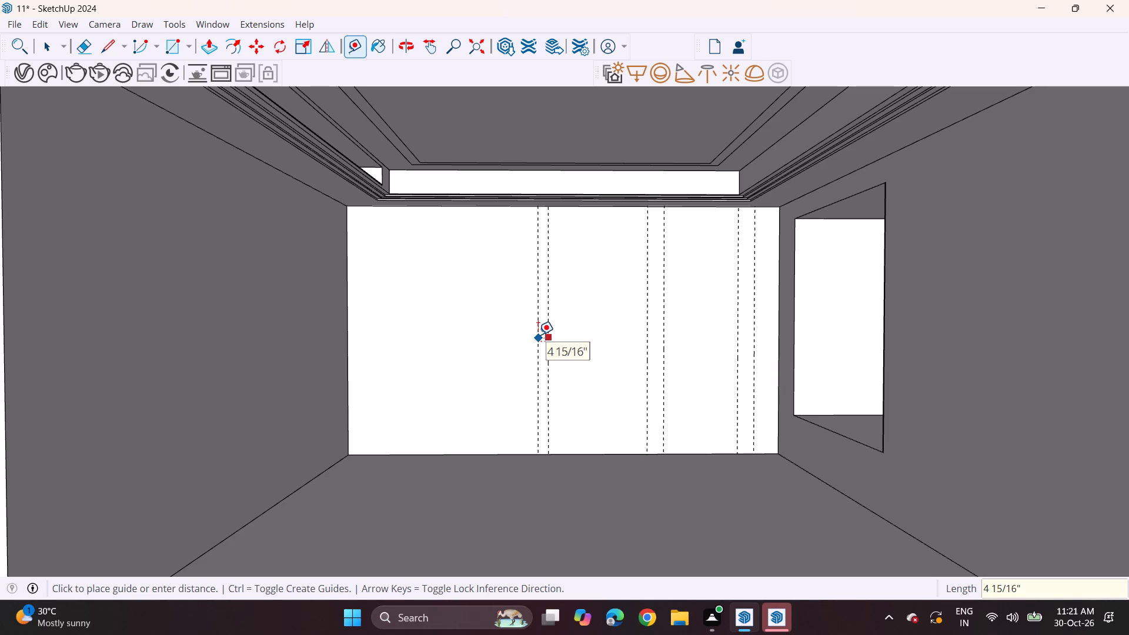
click(538, 335)
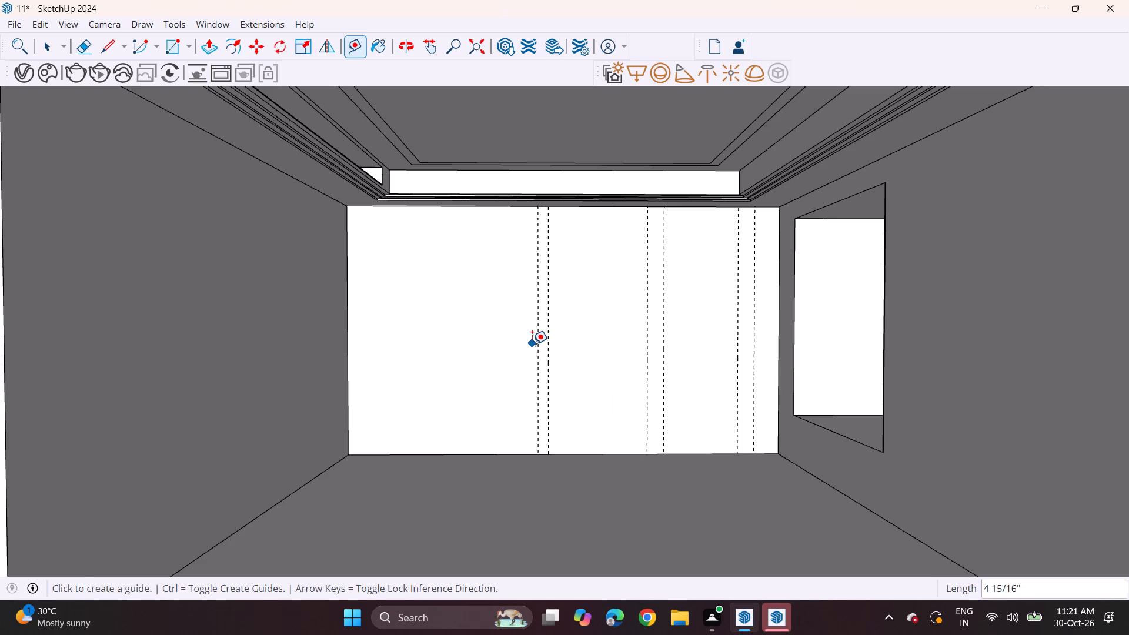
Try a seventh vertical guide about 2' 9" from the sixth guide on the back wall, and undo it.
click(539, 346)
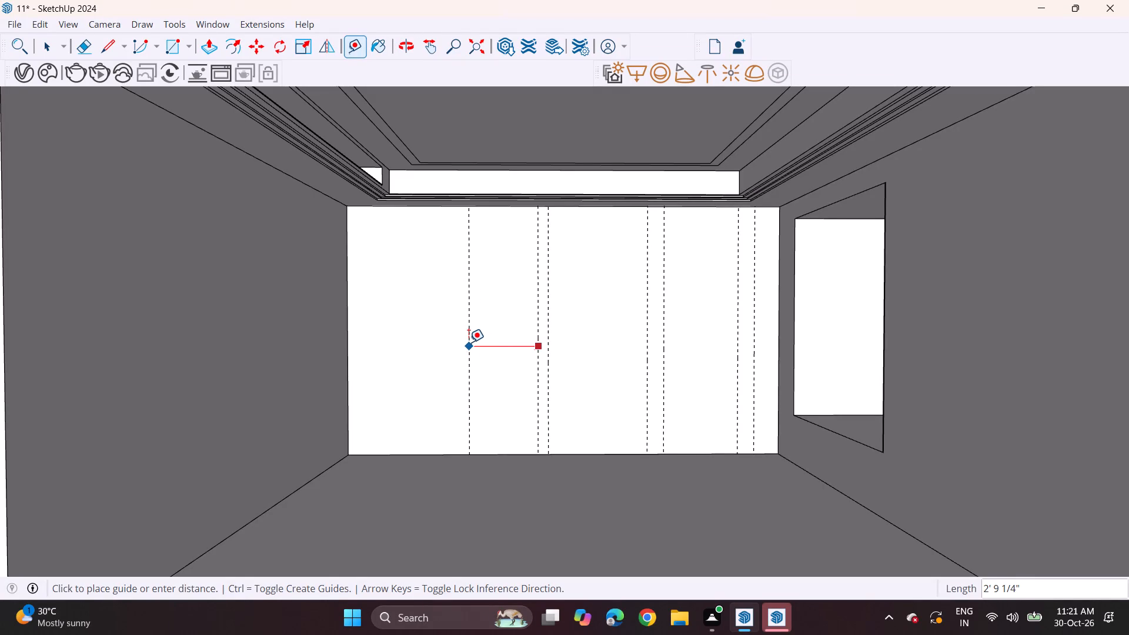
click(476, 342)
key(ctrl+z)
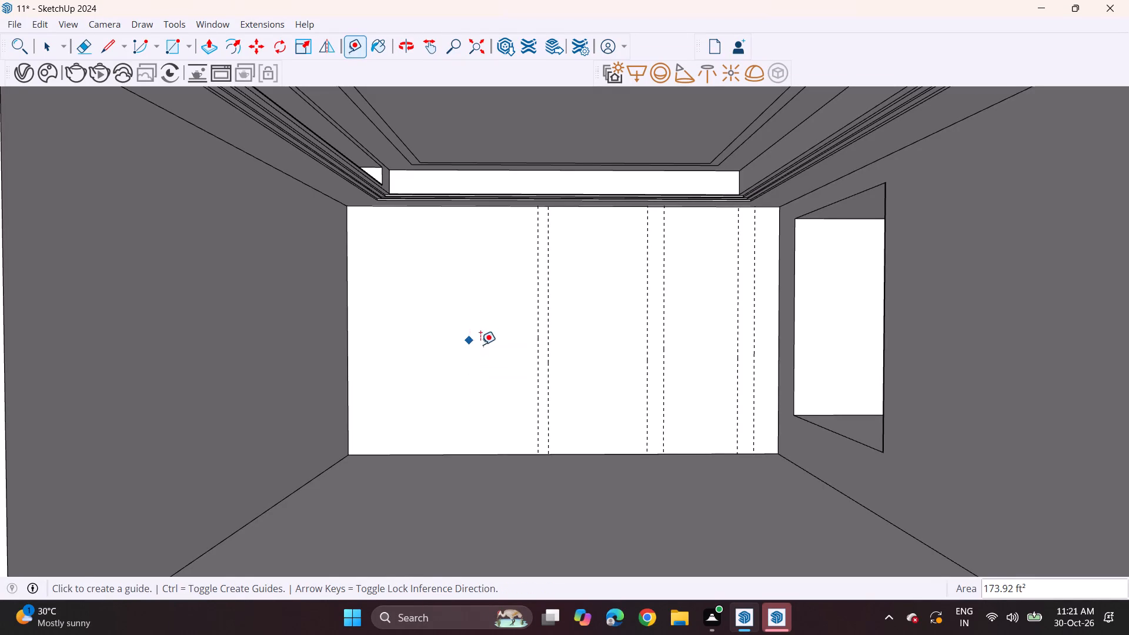
Place a seventh vertical guide on the back wall, about 2' 9" from the sixth guide towards the left-hand side wall.
click(536, 357)
click(470, 353)
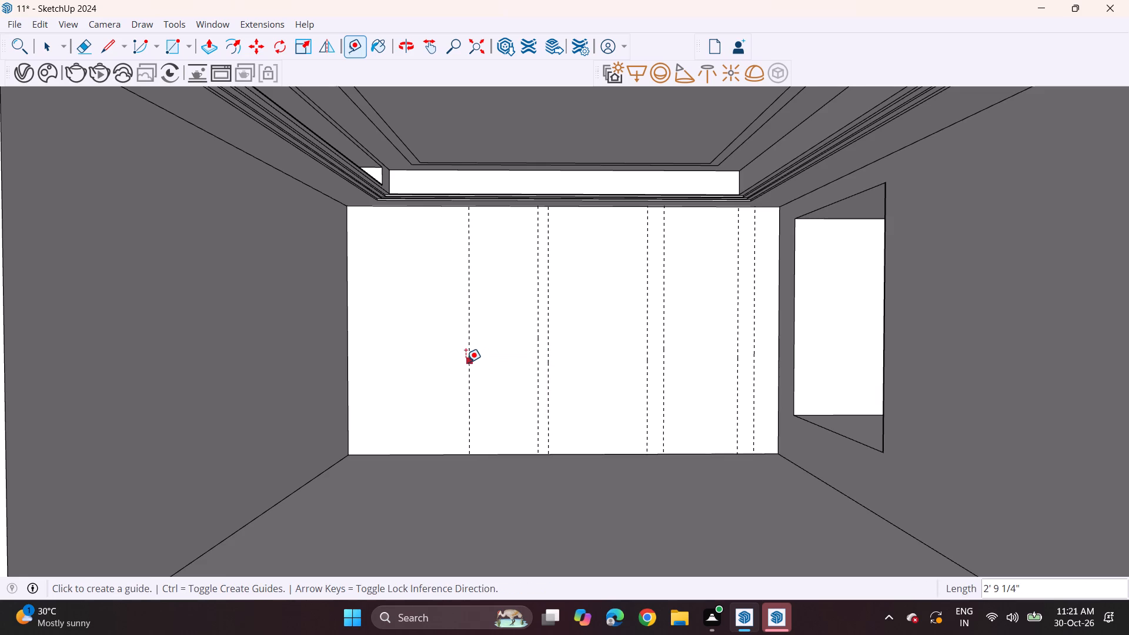
Place an eighth vertical guide on the back wall, about 3' 10" from the seventh guide, near the left-hand side wall.
click(466, 363)
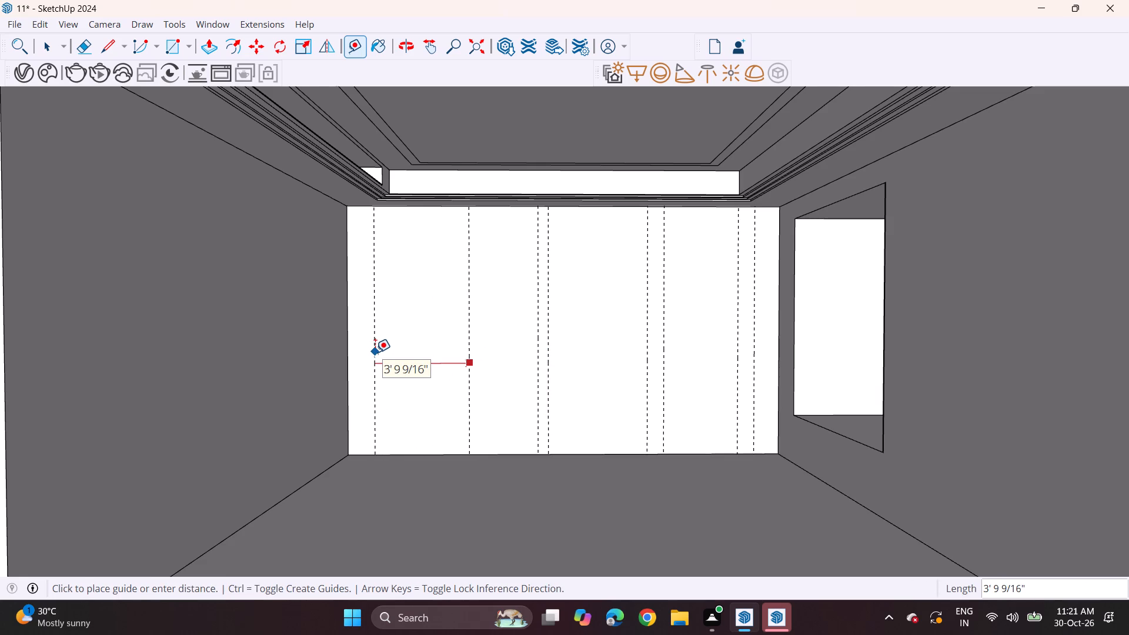
click(374, 352)
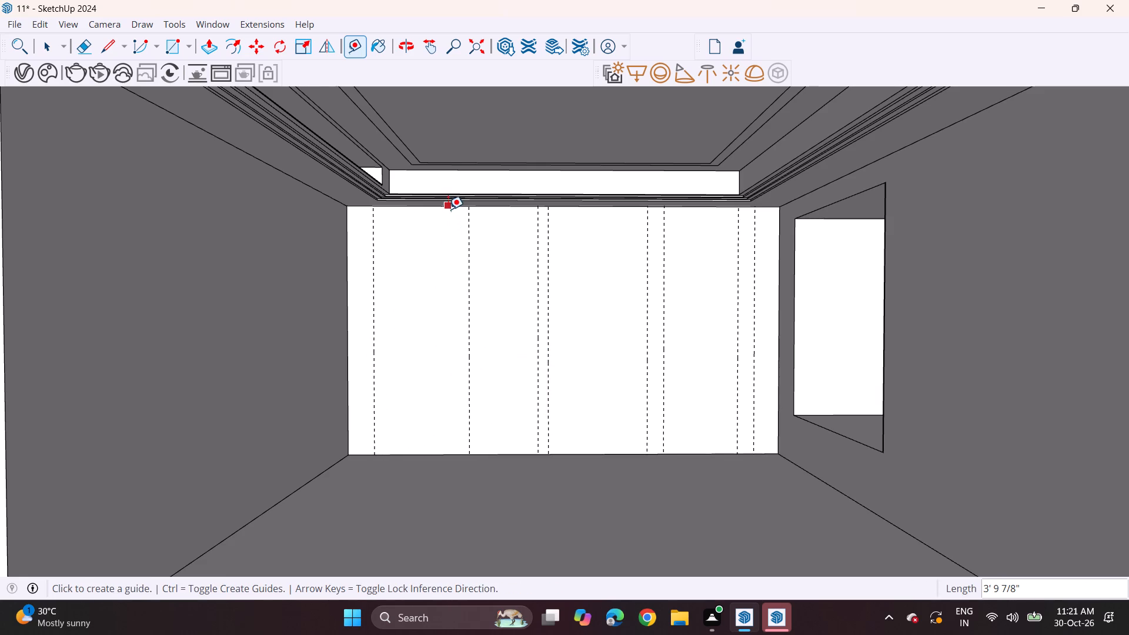
Place a horizontal guide across the back wall, about 2' 5" below its top edge.
click(447, 208)
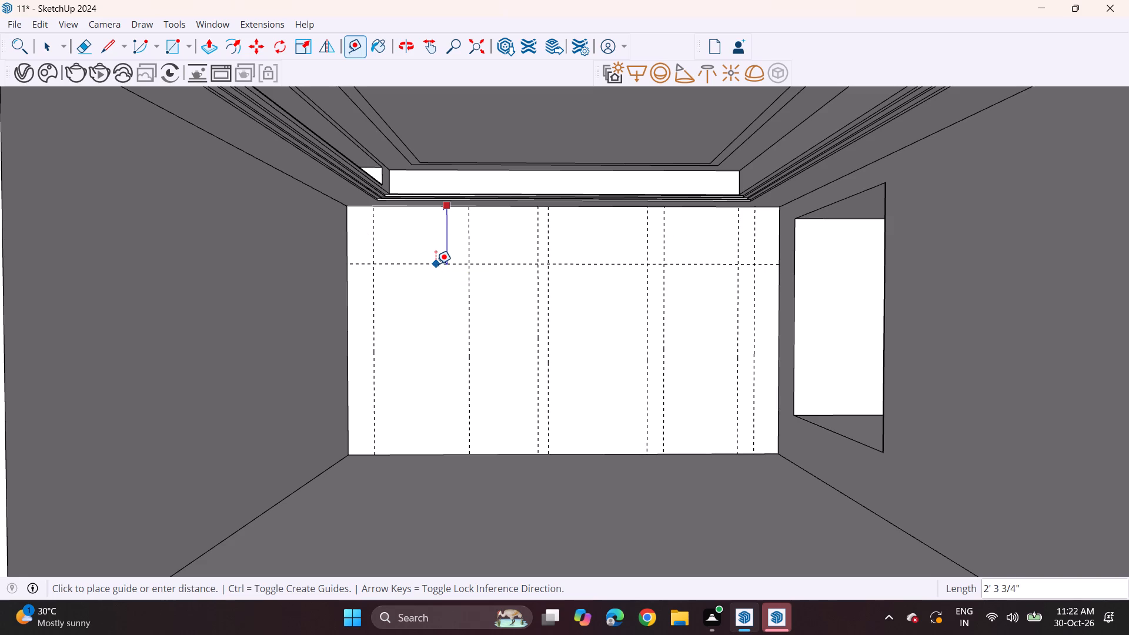
click(435, 268)
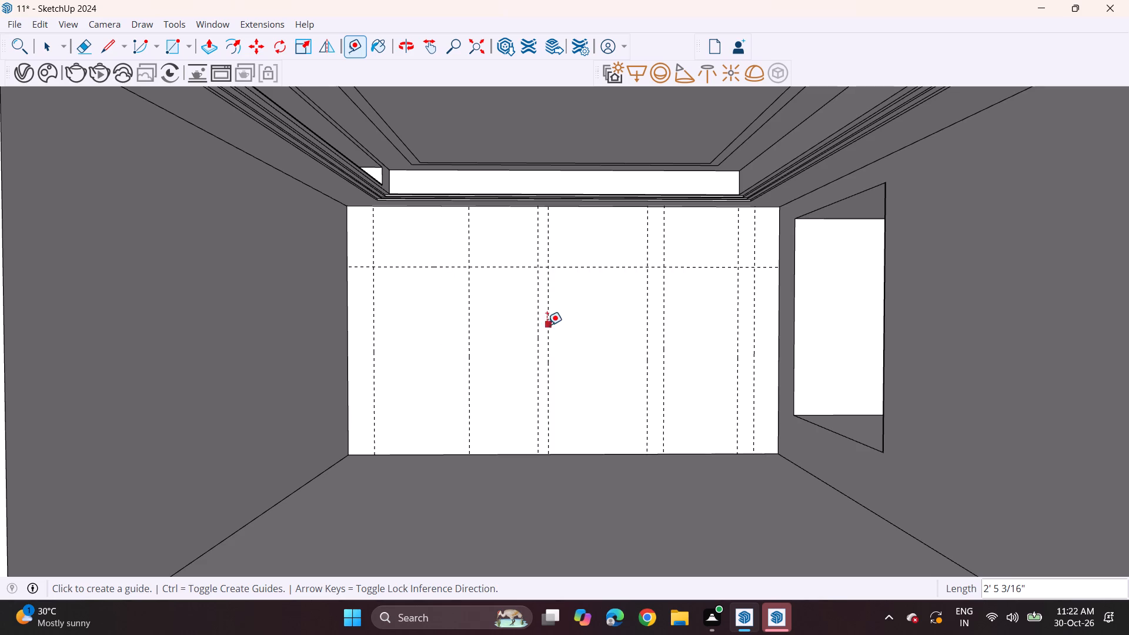
Close the extra SketchUp welcome window and return to selecting in the room model.
click(170, 45)
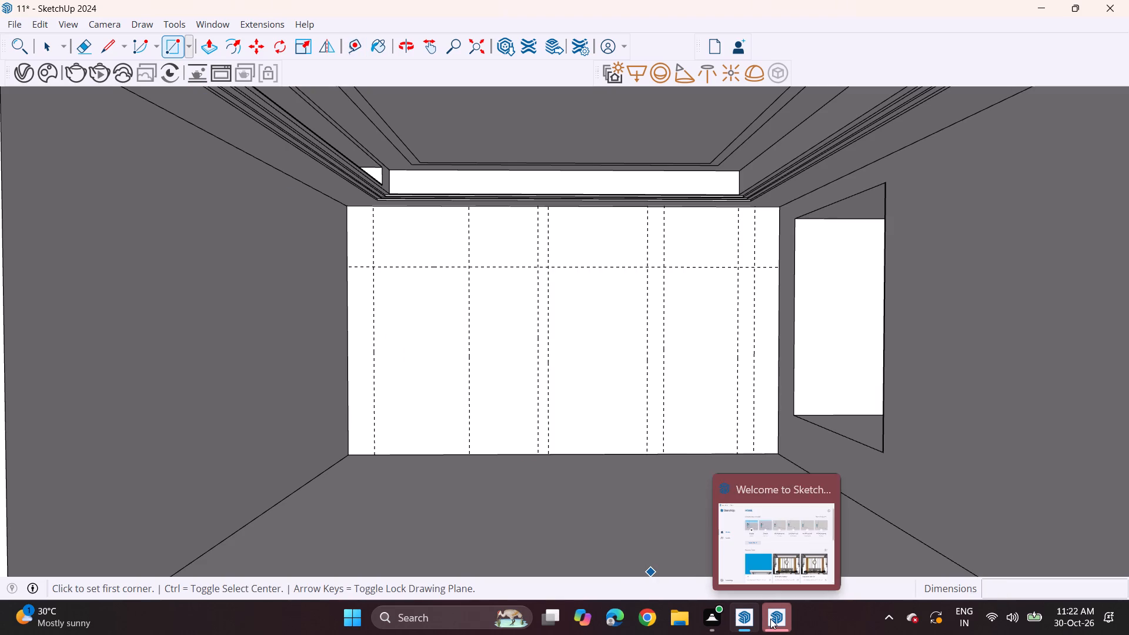
click(824, 484)
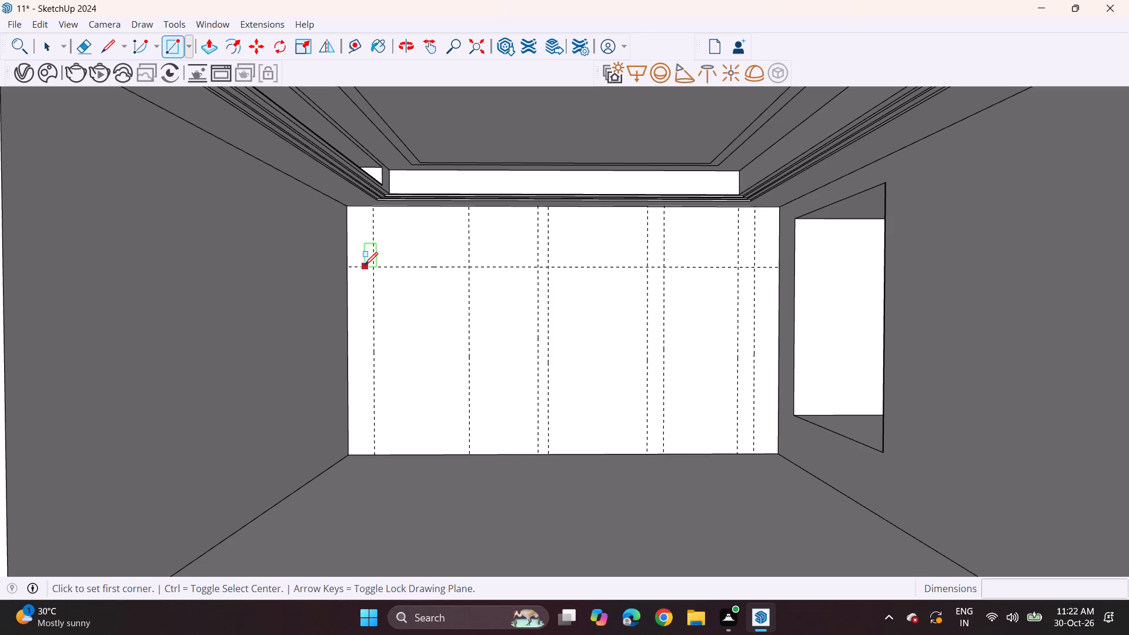
key(space)
Push/Pull the left-hand side wall's outer face outward by about 2' 6 1/2" to thicken the wall.
scroll(381, 298, down, 3)
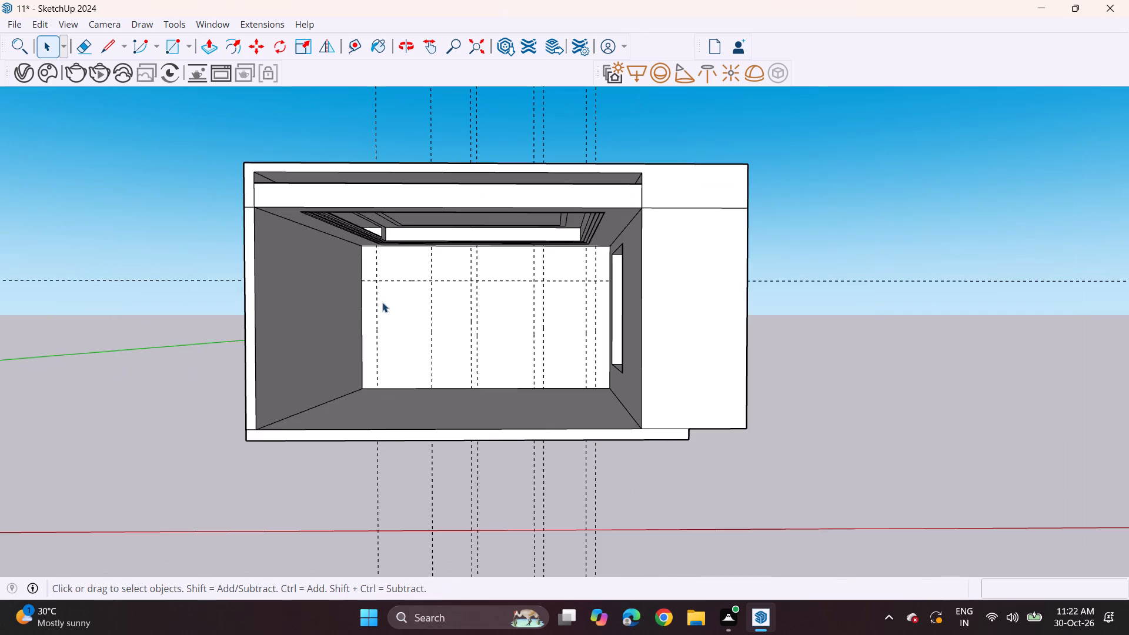
scroll(382, 302, down, 5)
middle_drag(358, 307, 363, 326)
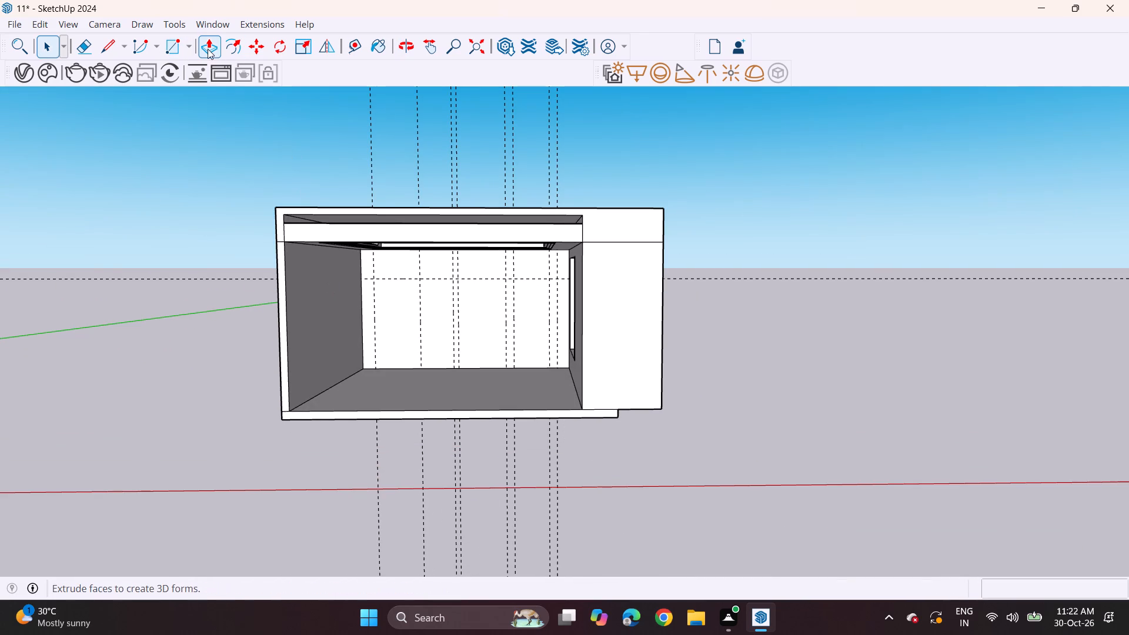
click(208, 49)
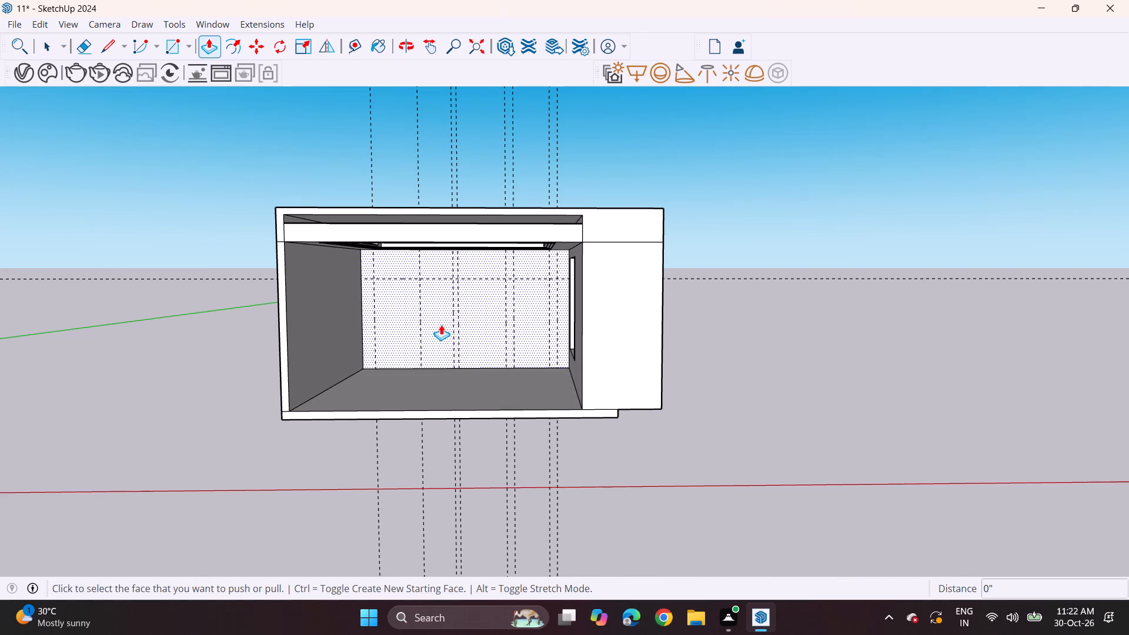
scroll(441, 325, up, 4)
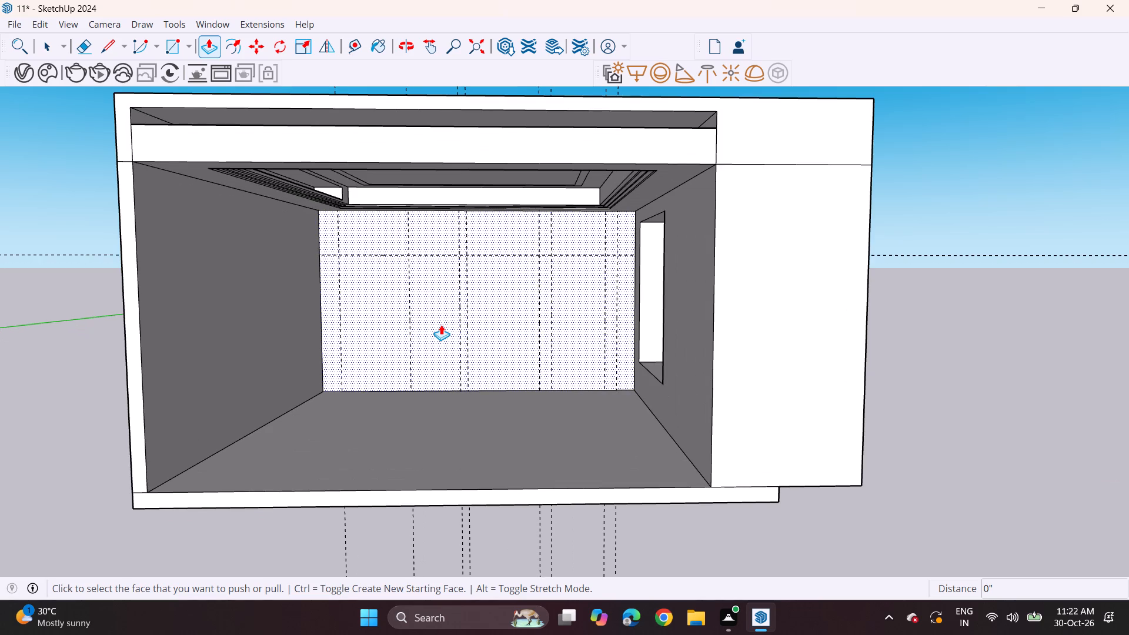
scroll(441, 325, down, 3)
middle_drag(393, 336, 555, 344)
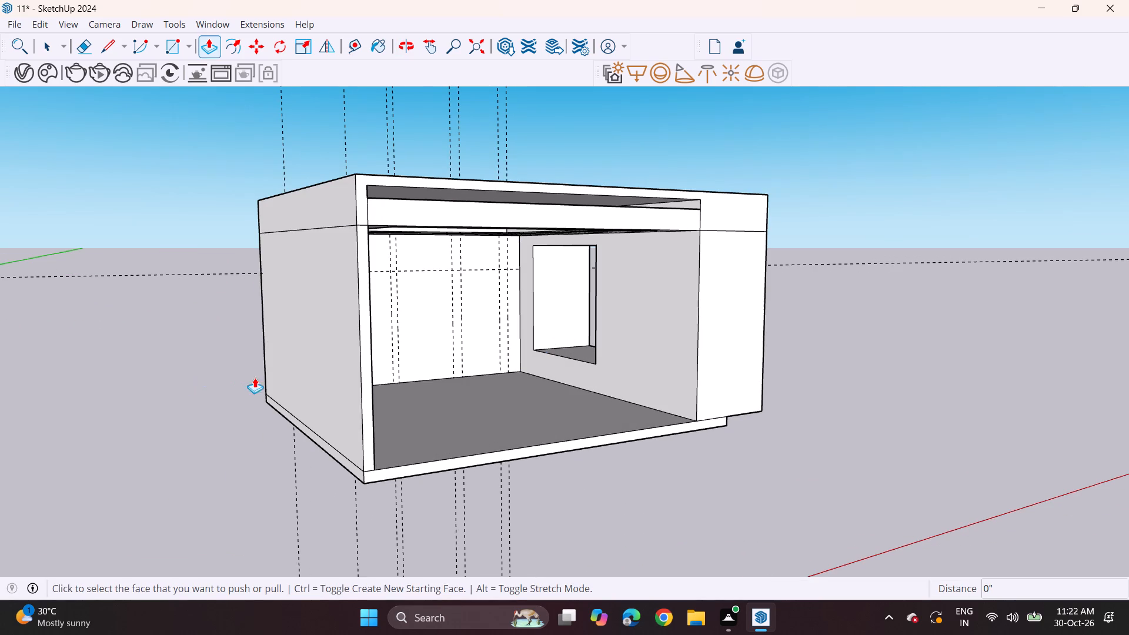
click(299, 377)
click(247, 385)
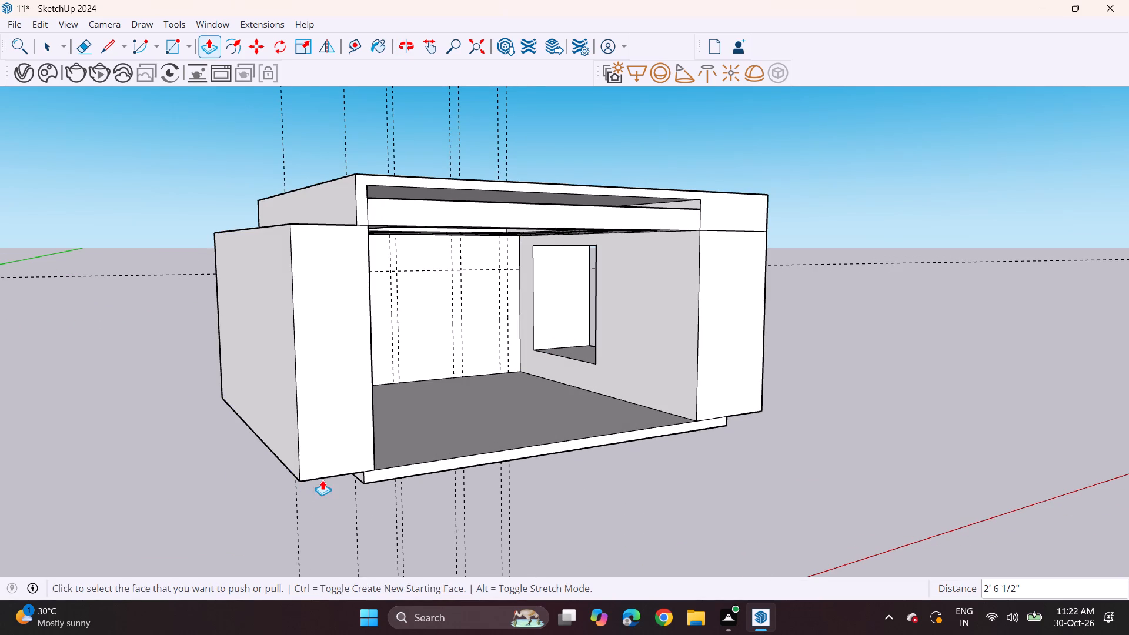
Extend the left-hand ends of the floor slab and the upper wall band flush with the thickened side wall.
click(361, 474)
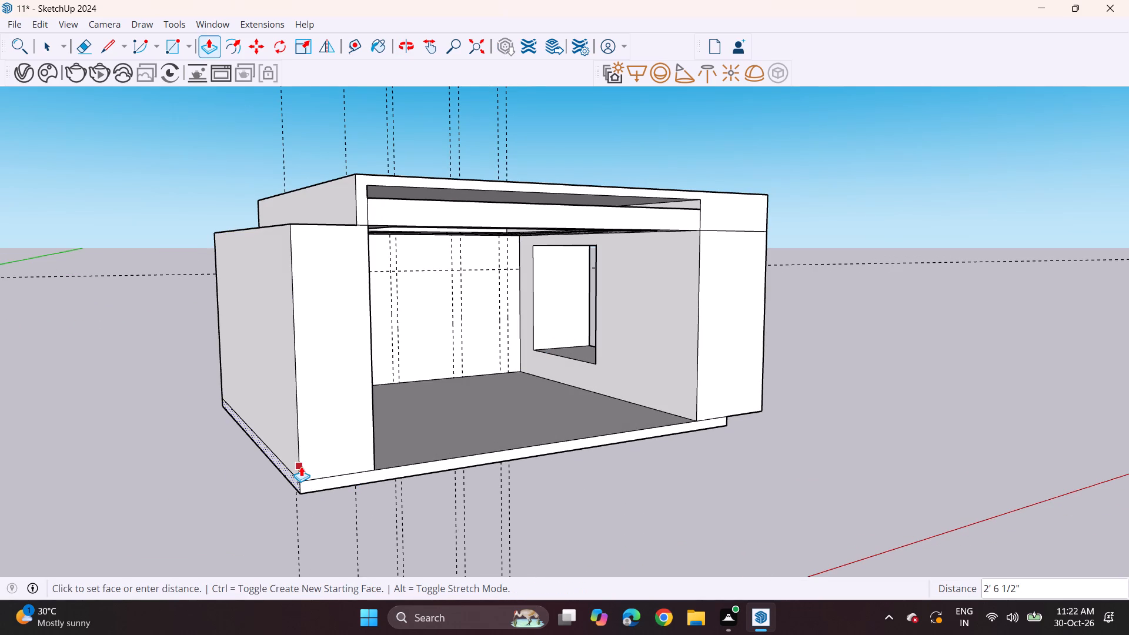
click(301, 466)
double_click(349, 182)
Offset the left-hand side wall's inner face outline inward by about 2".
middle_drag(423, 306, 278, 280)
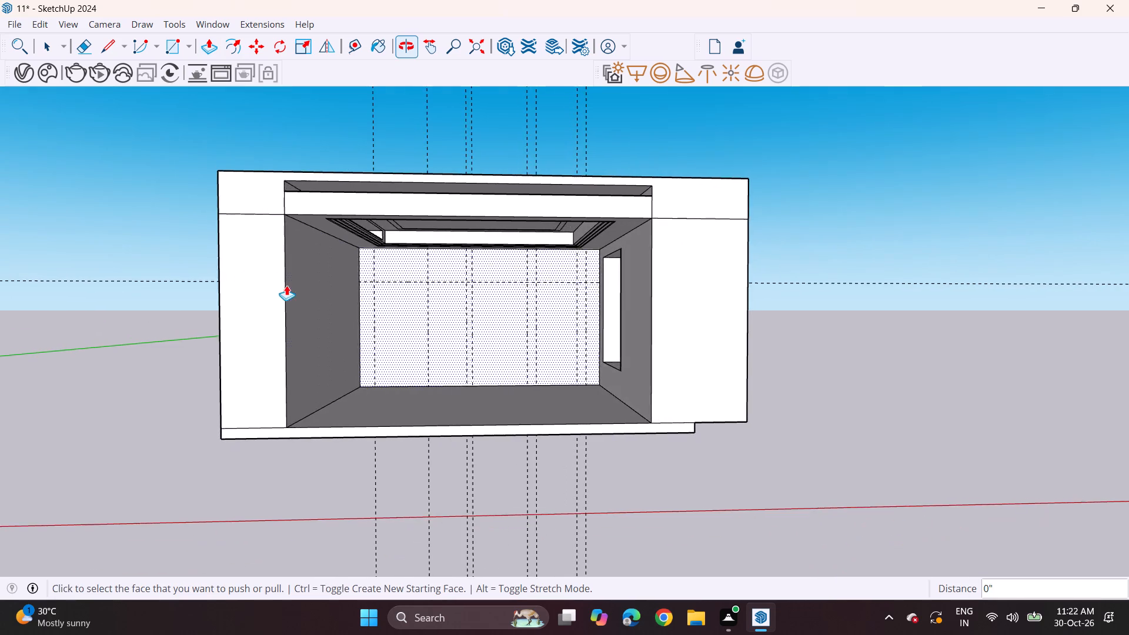
scroll(289, 287, up, 3)
scroll(332, 315, up, 3)
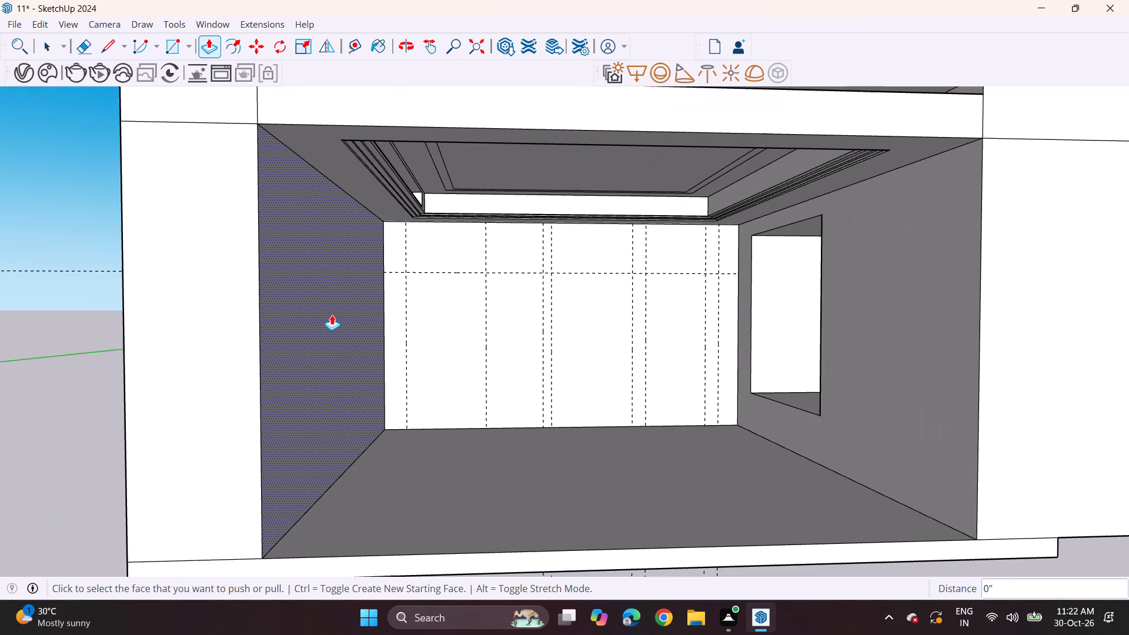
shift+middle_drag(332, 315, 245, 295)
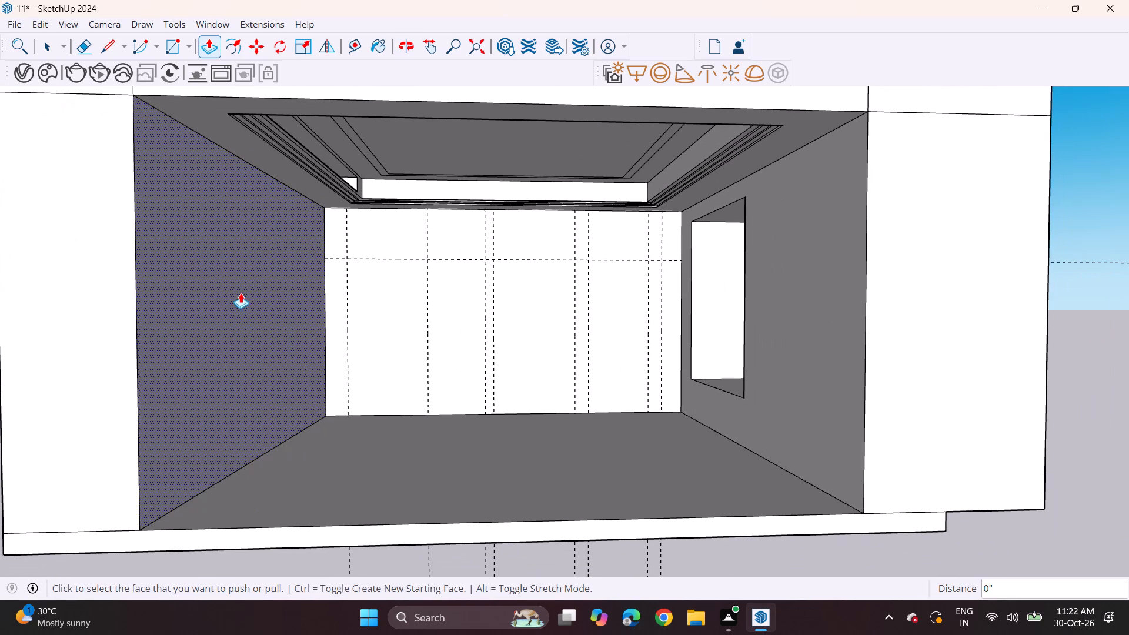
scroll(240, 292, down, 2)
click(238, 51)
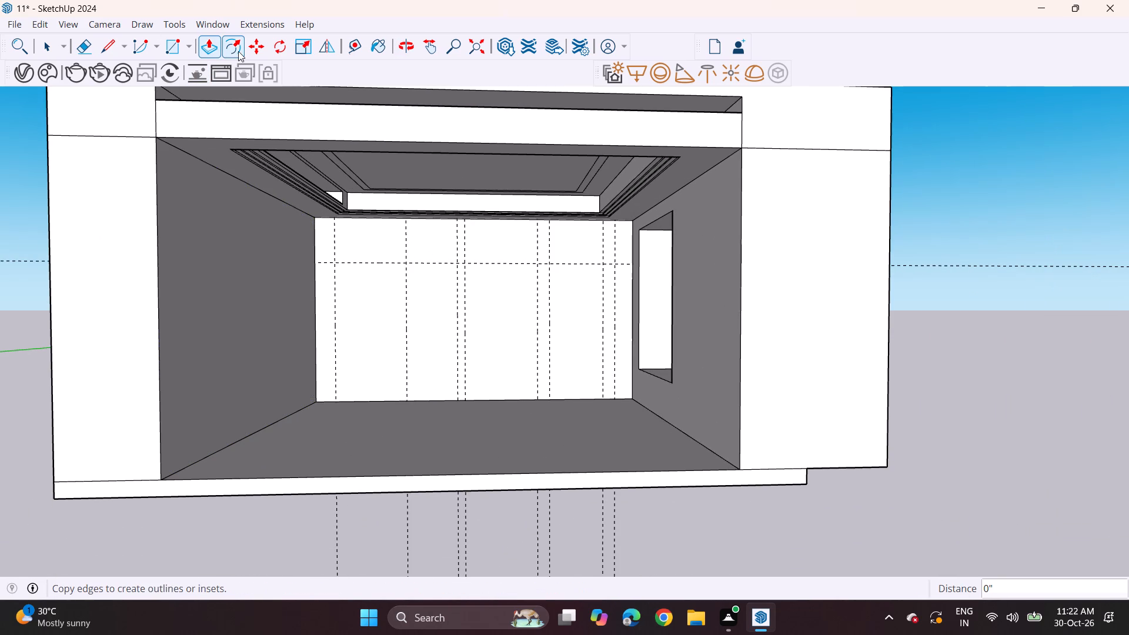
click(160, 245)
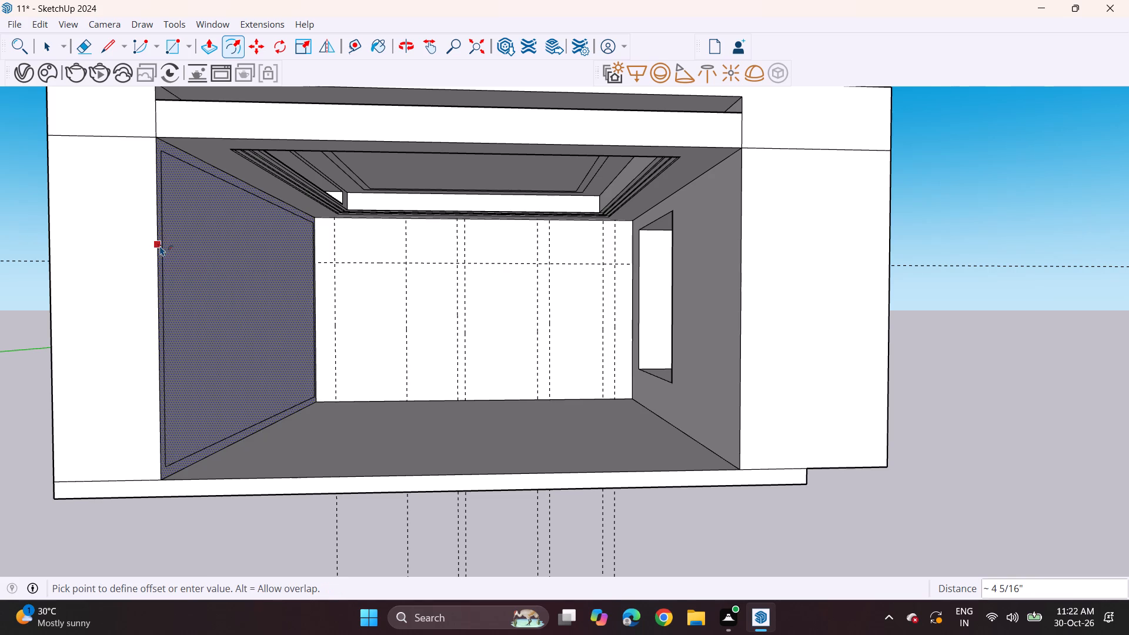
click(160, 246)
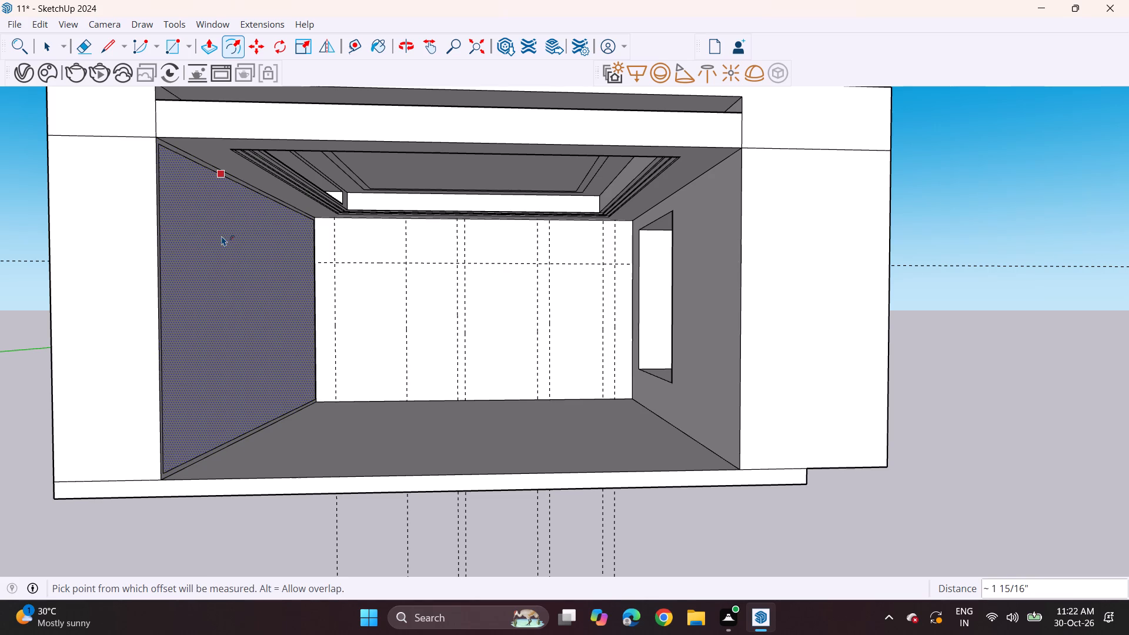
key(space)
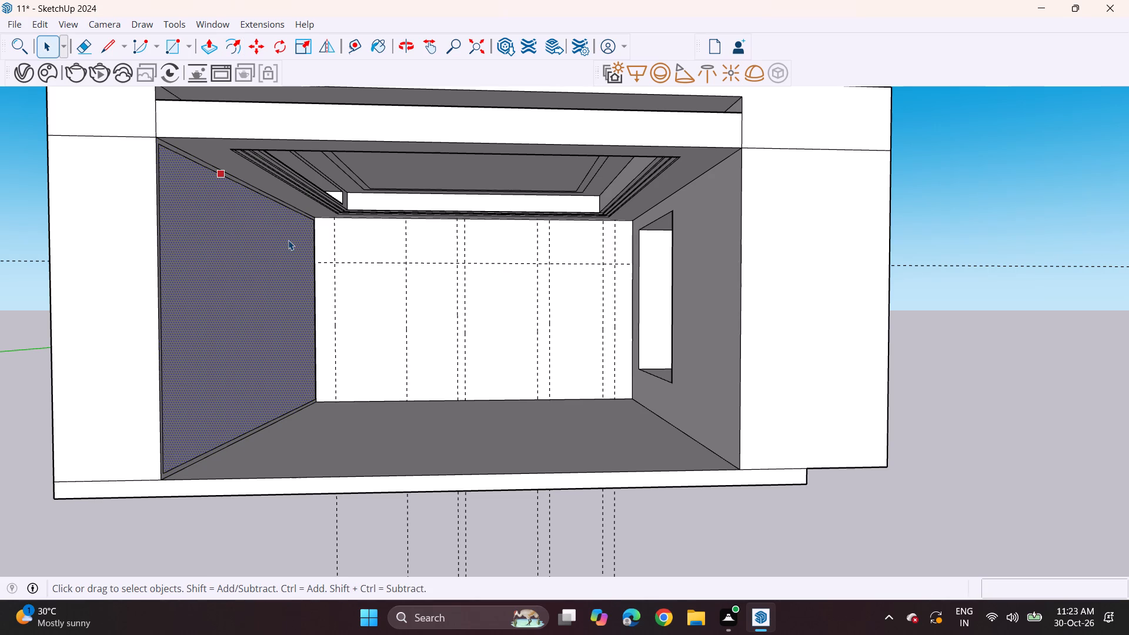
Push/Pull the floor slab's right-hand end outward by about 2' 7 5/8", flush with the right-hand wall's outer face.
middle_drag(288, 240, 290, 260)
middle_drag(348, 303, 252, 310)
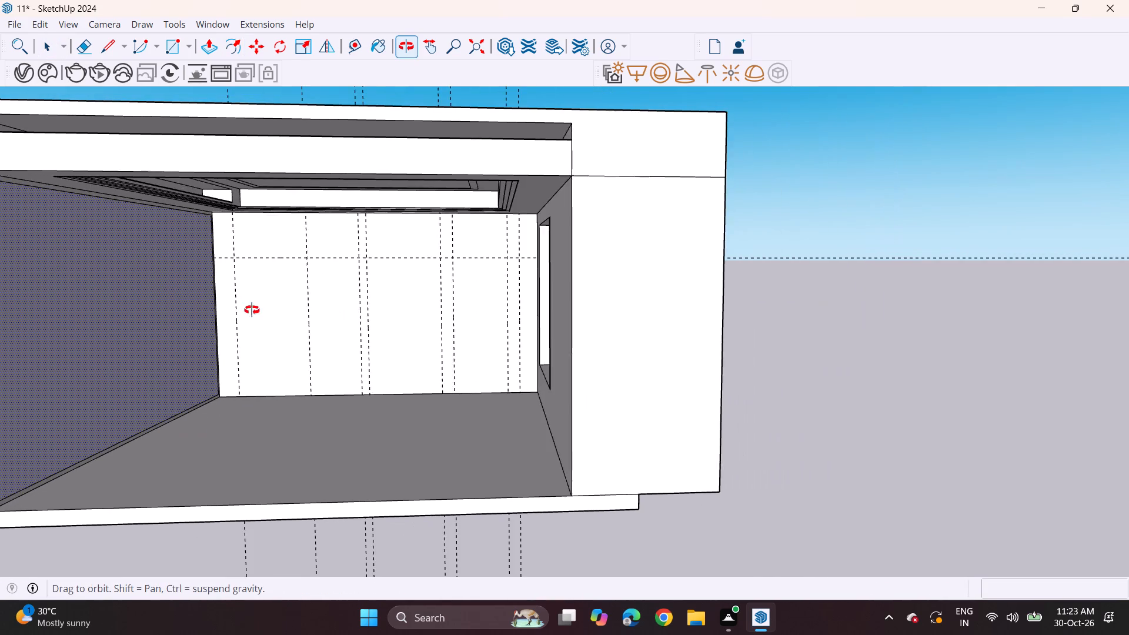
middle_drag(252, 310, 268, 314)
scroll(268, 325, up, 2)
shift+middle_drag(265, 325, 330, 305)
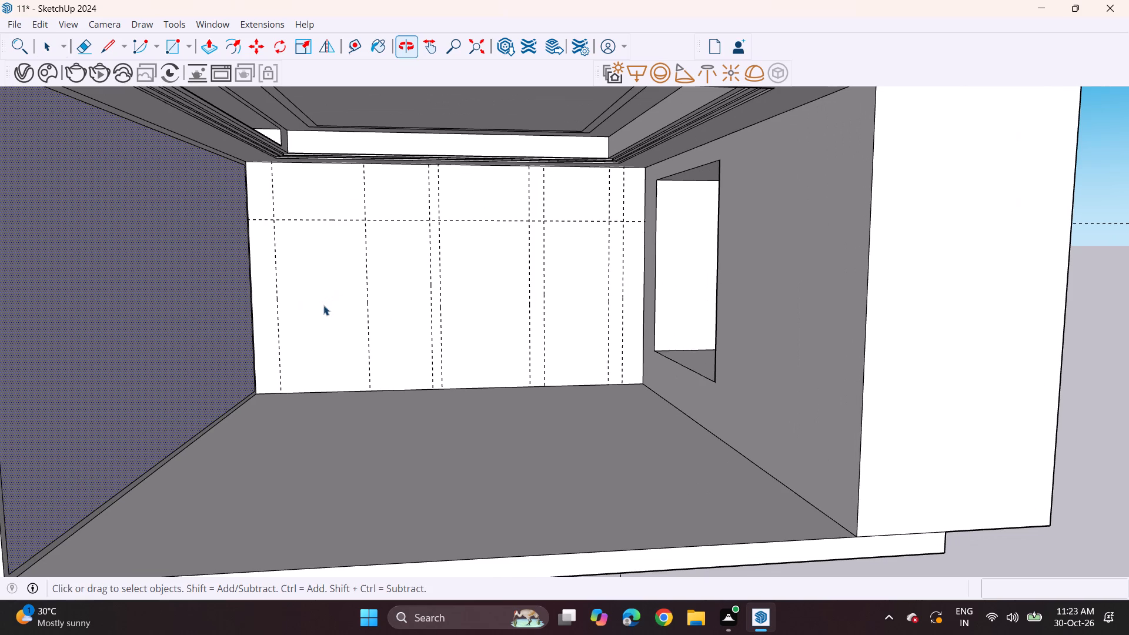
middle_drag(505, 329, 464, 303)
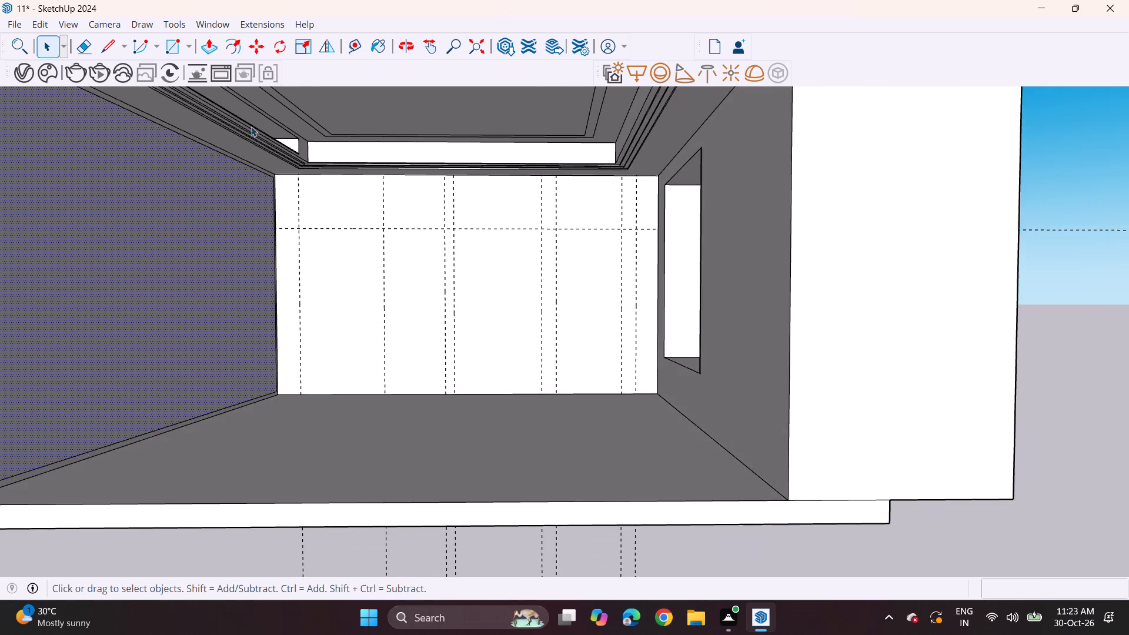
scroll(250, 125, down, 2)
click(212, 41)
middle_drag(706, 427, 639, 416)
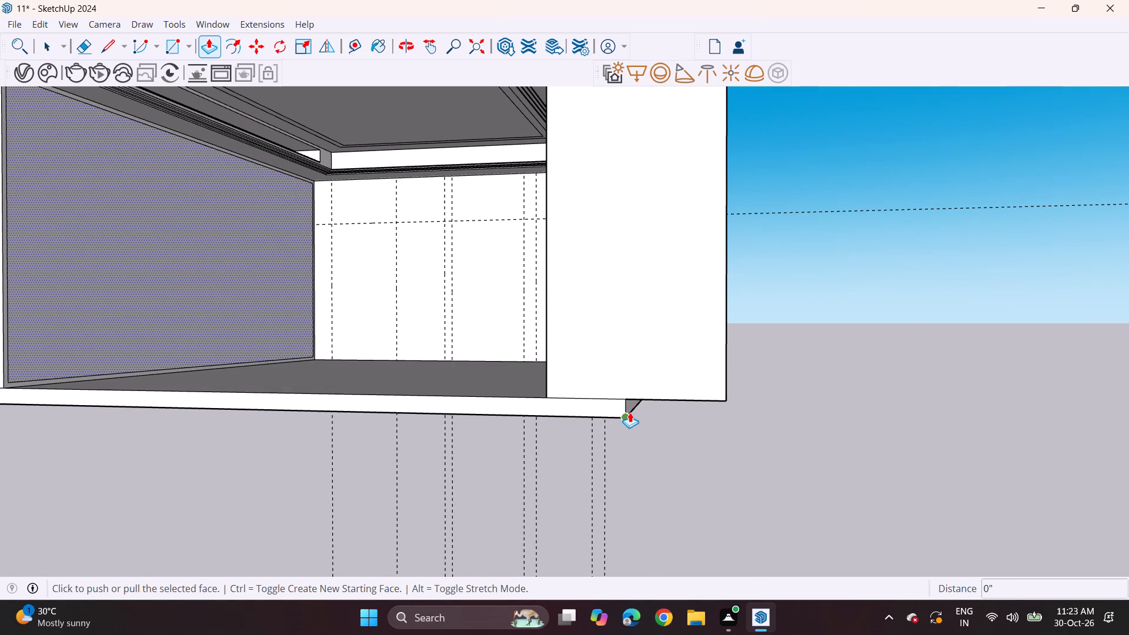
key(Escape)
click(629, 407)
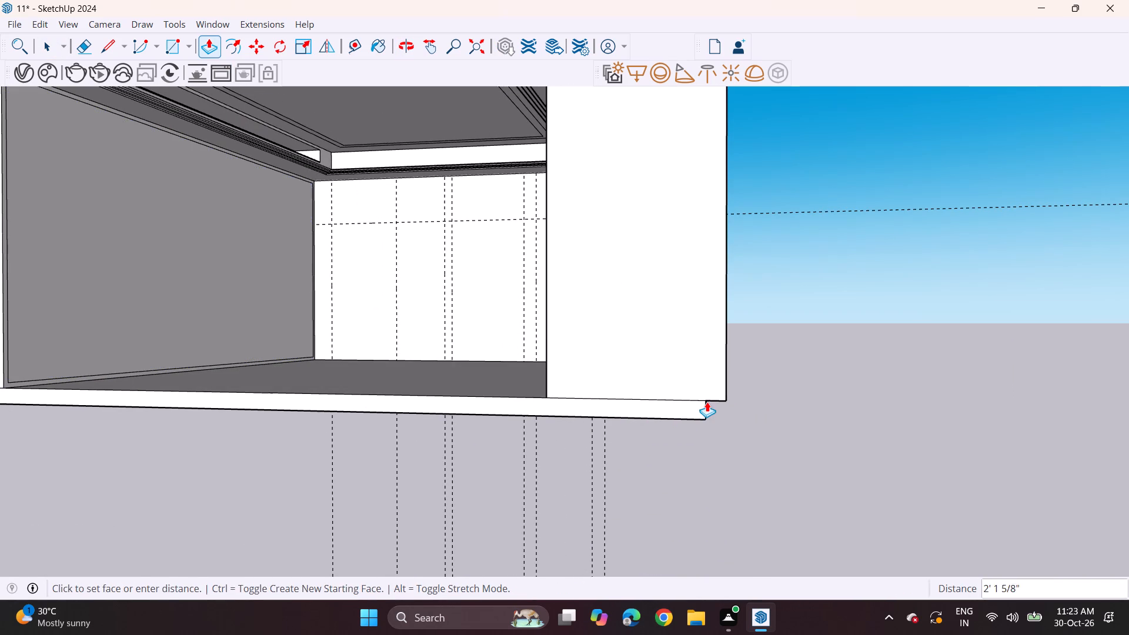
click(728, 402)
Examine the room interior and the back wall's guide layout from the open front.
middle_drag(335, 276, 430, 313)
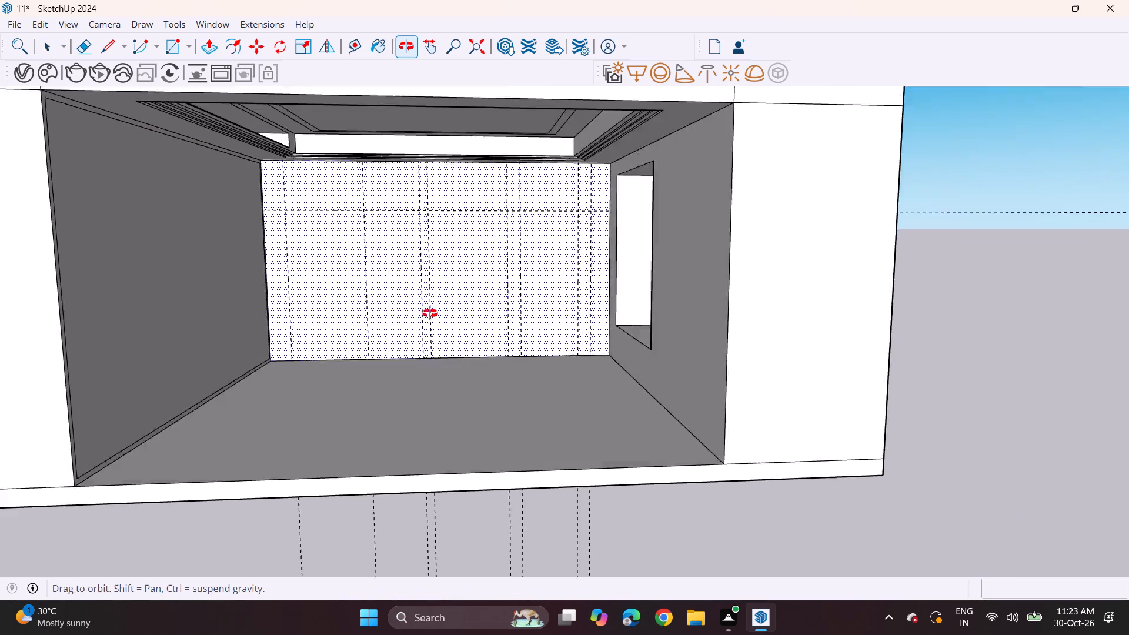
middle_drag(430, 313, 432, 315)
scroll(408, 315, up, 1)
shift+middle_drag(408, 315, 470, 336)
middle_drag(456, 337, 438, 332)
scroll(399, 338, up, 1)
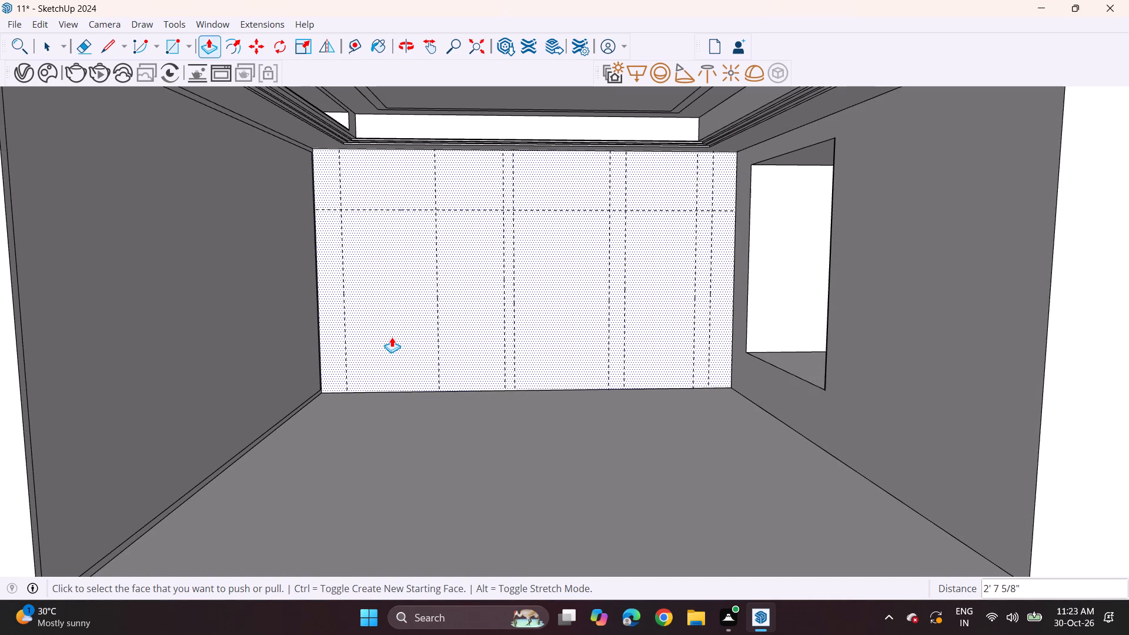
scroll(391, 337, down, 1)
shift+middle_drag(391, 337, 414, 327)
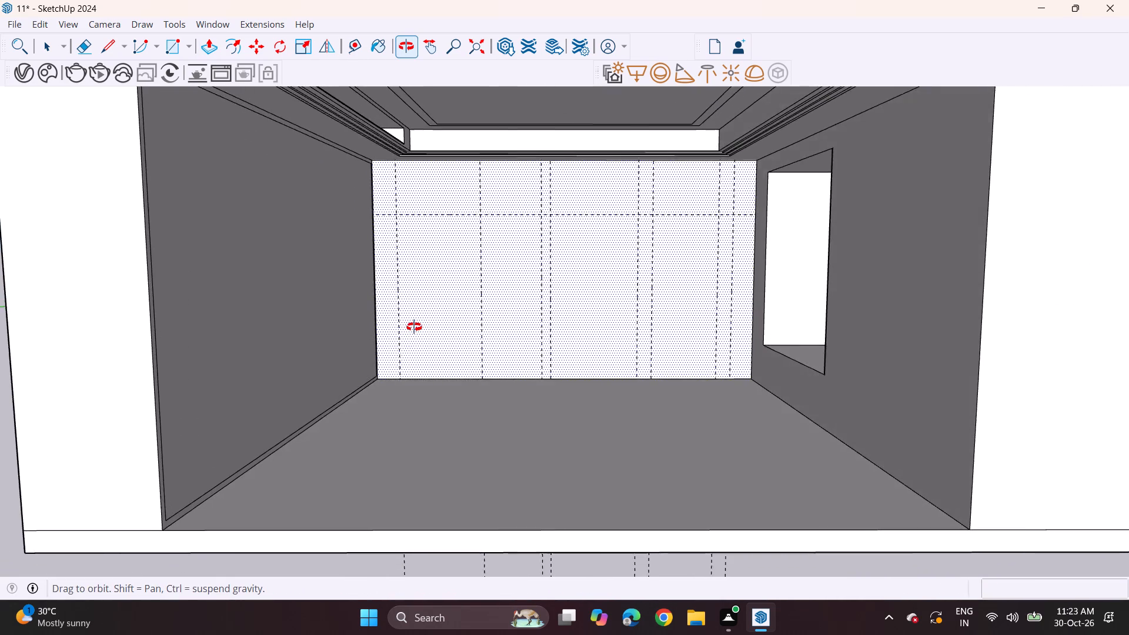
Copy the front vertical edge of the left-hand wall's inset outline about 19' 2 13/16" to the outline's back lower corner.
shift+middle_drag(414, 327, 407, 340)
key(space)
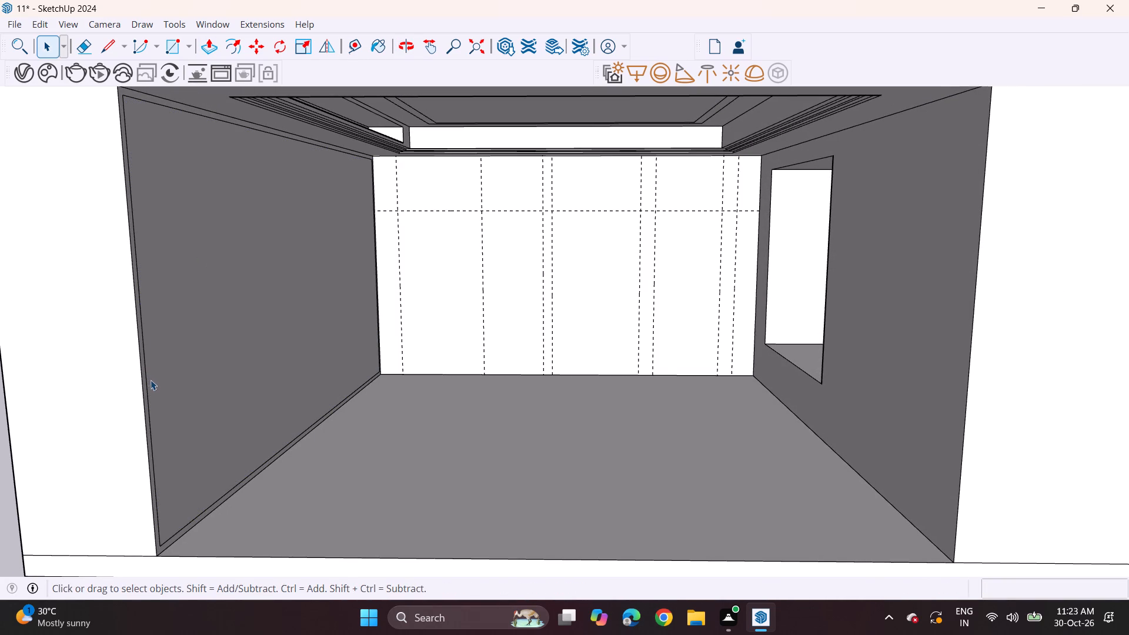
click(149, 393)
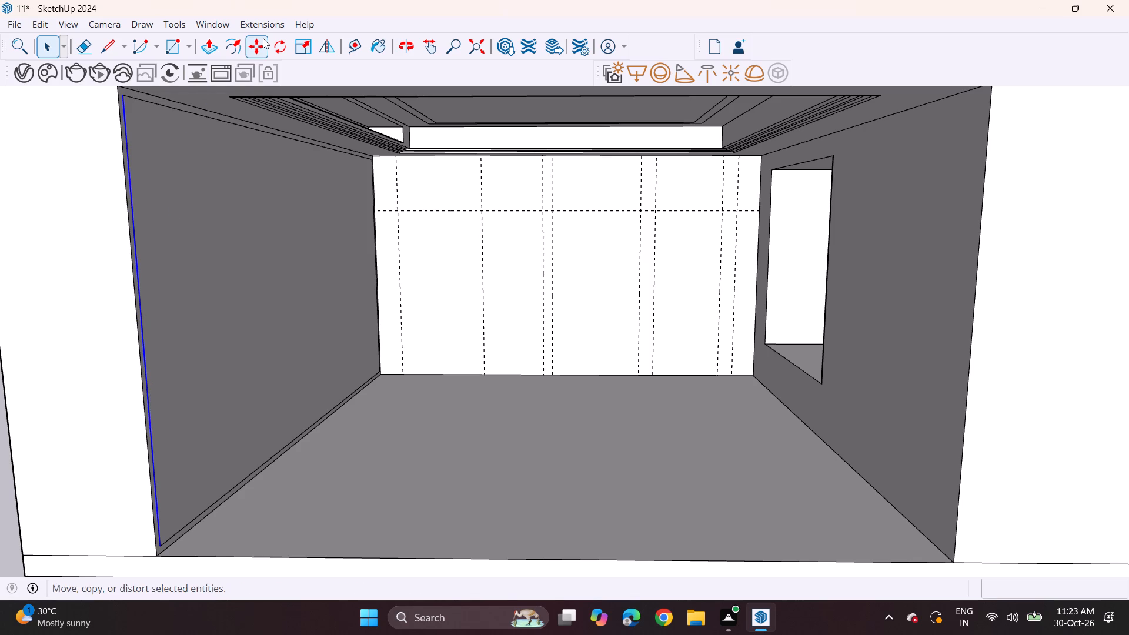
click(263, 38)
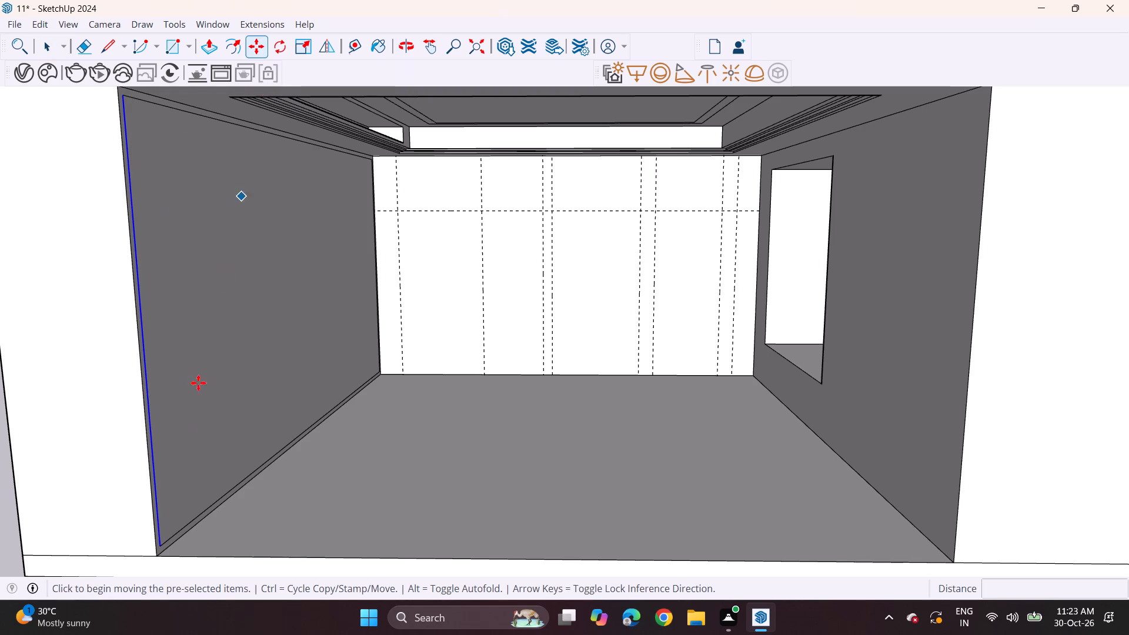
click(162, 542)
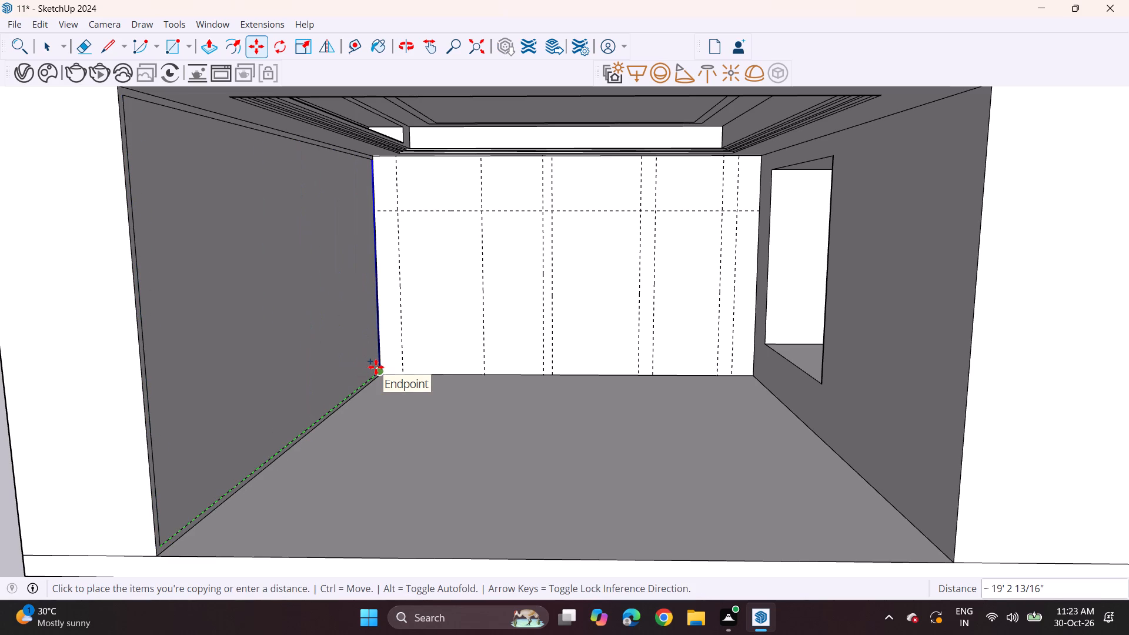
scroll(376, 367, up, 7)
scroll(376, 367, down, 1)
scroll(376, 367, up, 5)
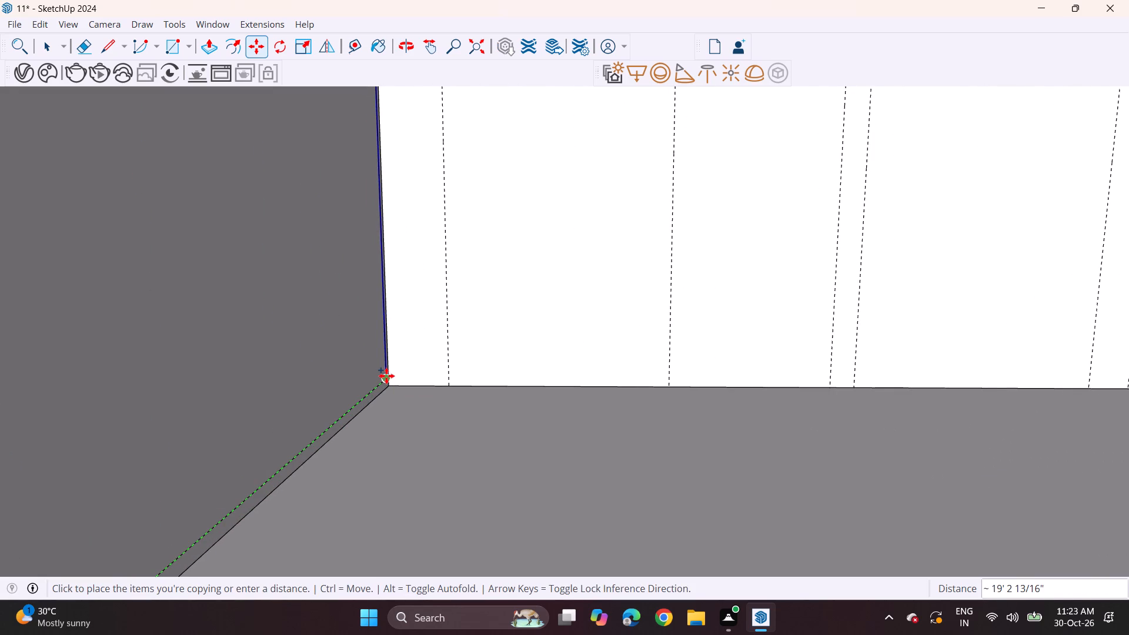
click(386, 376)
Divide the edge copy's span by 4 (/4) to split the left-hand wall's inset face into four equal vertical panels.
key(slash)
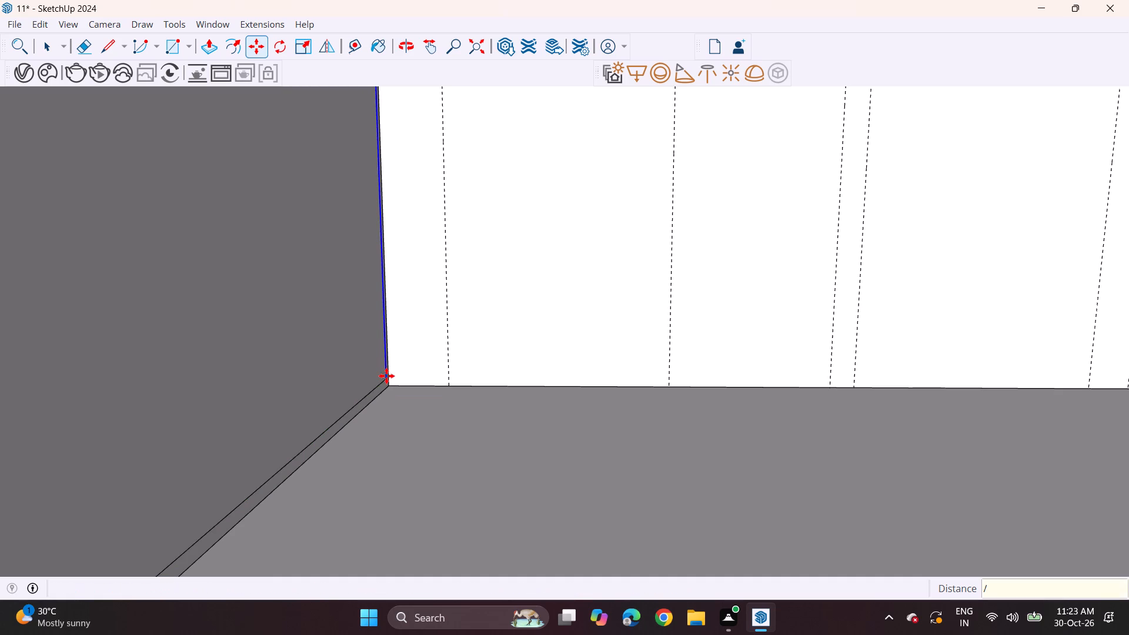
key(4)
key(Return)
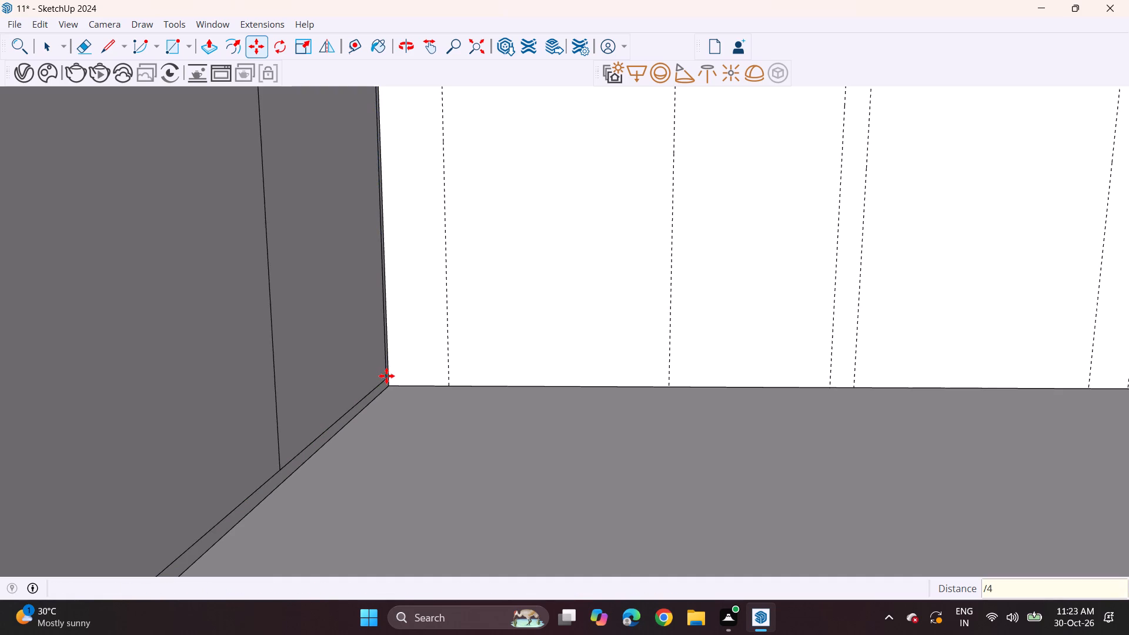
scroll(386, 376, down, 12)
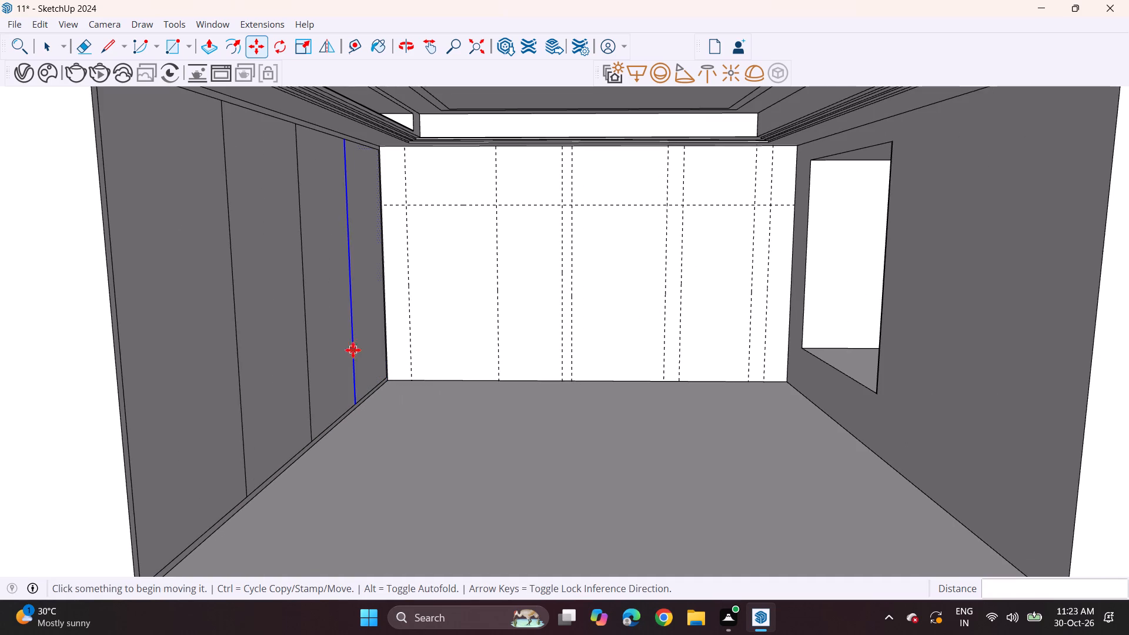
key(space)
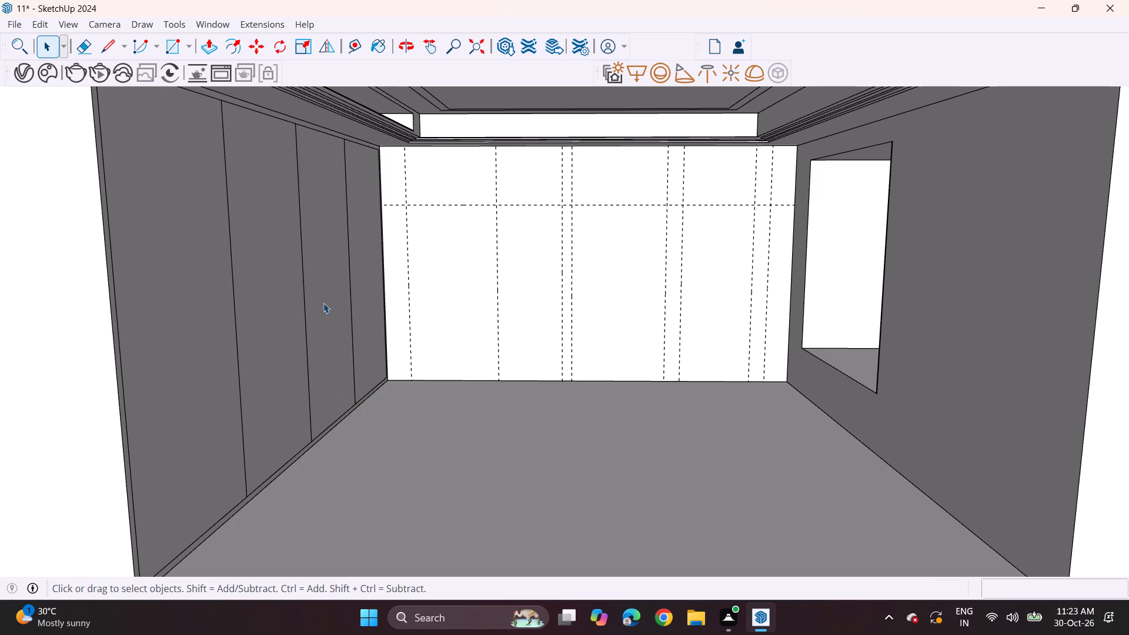
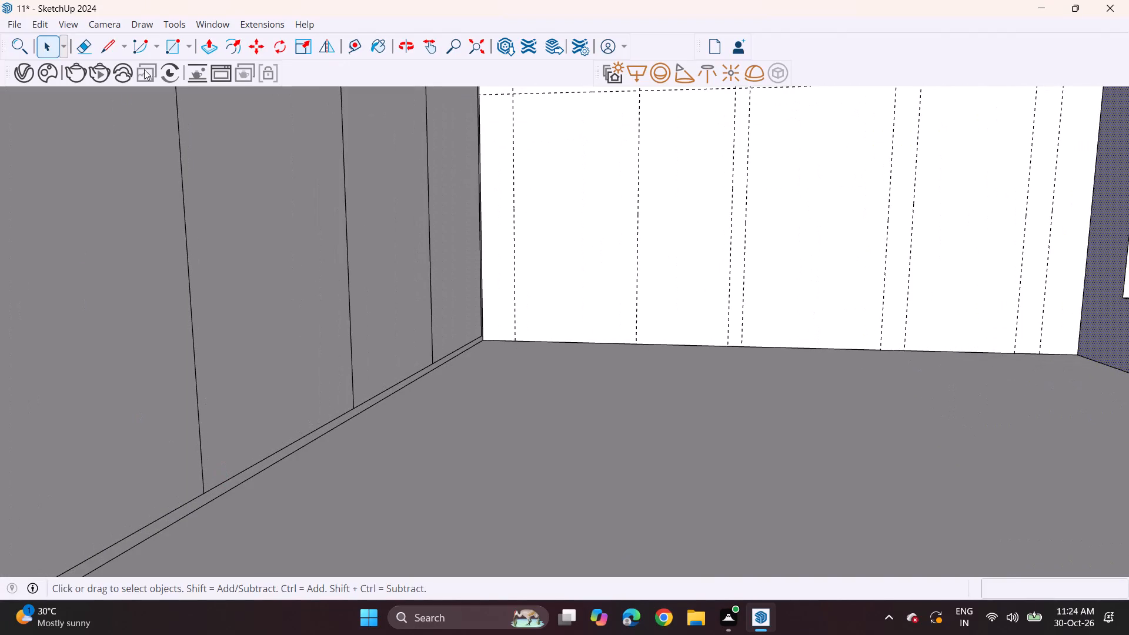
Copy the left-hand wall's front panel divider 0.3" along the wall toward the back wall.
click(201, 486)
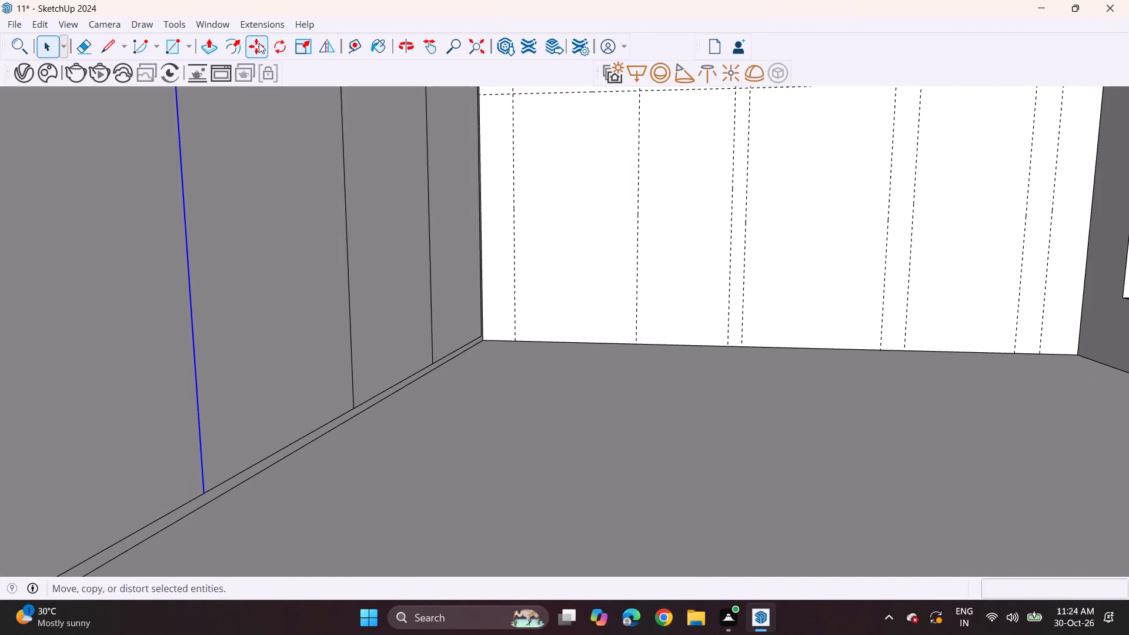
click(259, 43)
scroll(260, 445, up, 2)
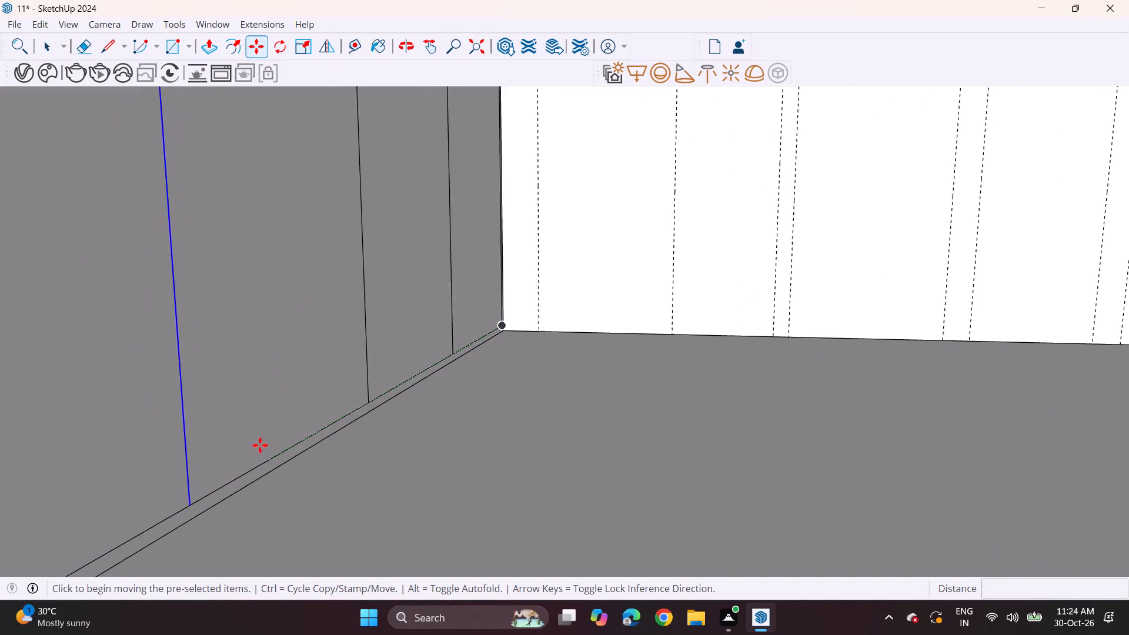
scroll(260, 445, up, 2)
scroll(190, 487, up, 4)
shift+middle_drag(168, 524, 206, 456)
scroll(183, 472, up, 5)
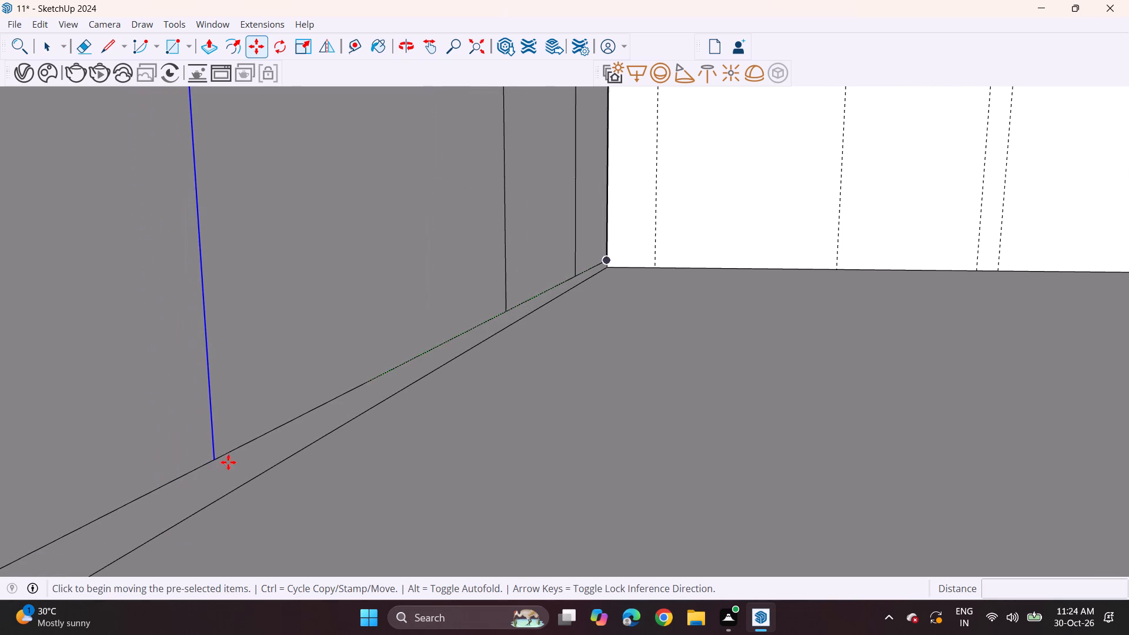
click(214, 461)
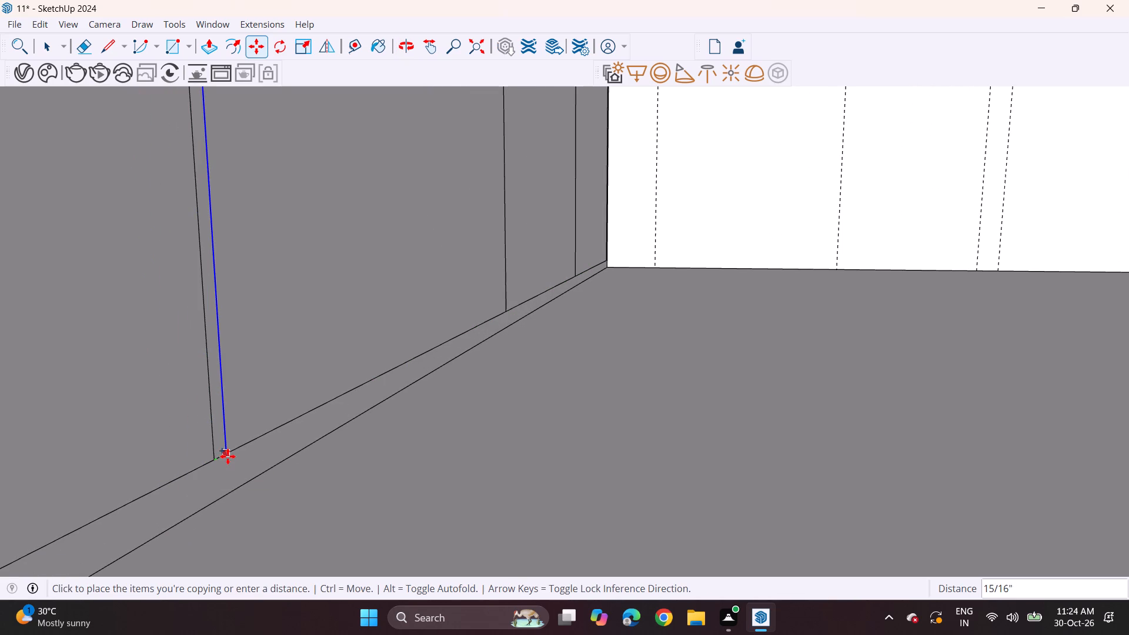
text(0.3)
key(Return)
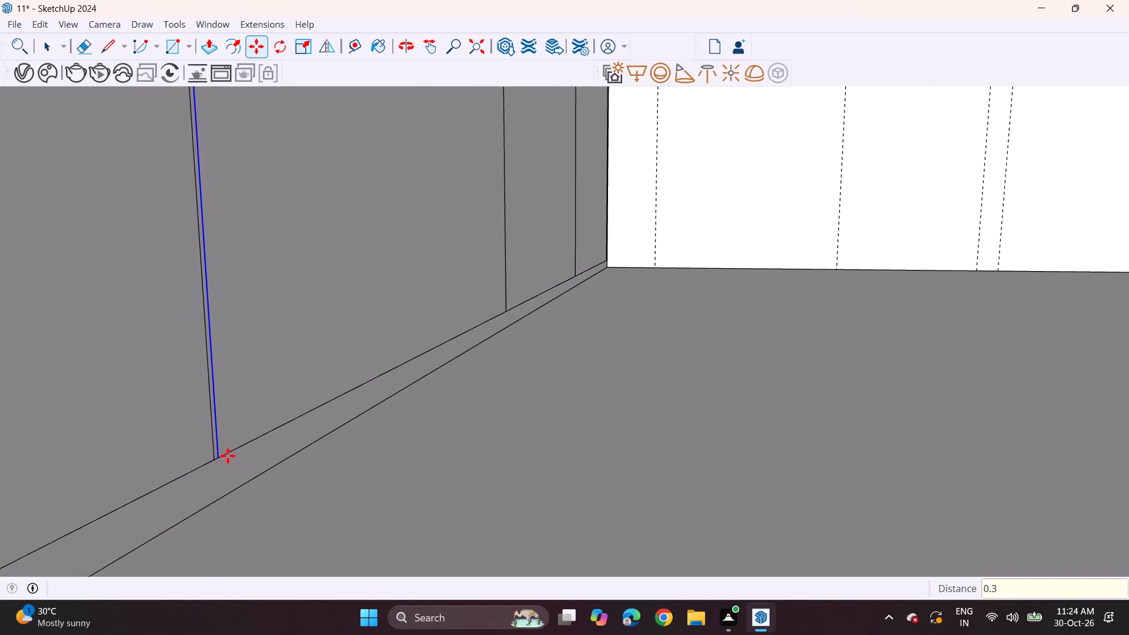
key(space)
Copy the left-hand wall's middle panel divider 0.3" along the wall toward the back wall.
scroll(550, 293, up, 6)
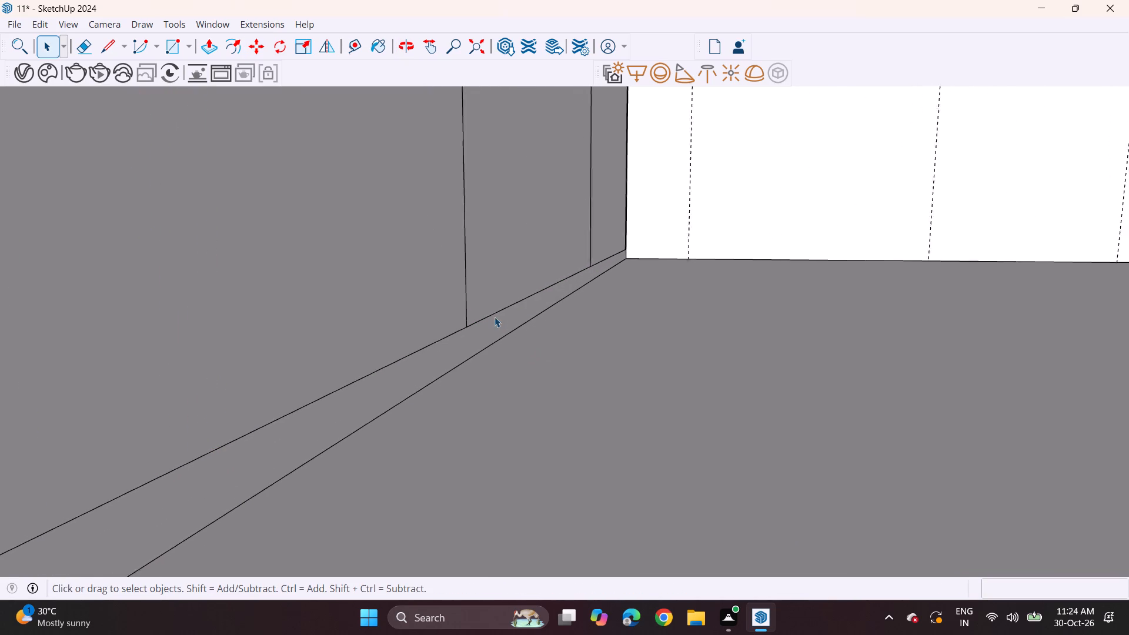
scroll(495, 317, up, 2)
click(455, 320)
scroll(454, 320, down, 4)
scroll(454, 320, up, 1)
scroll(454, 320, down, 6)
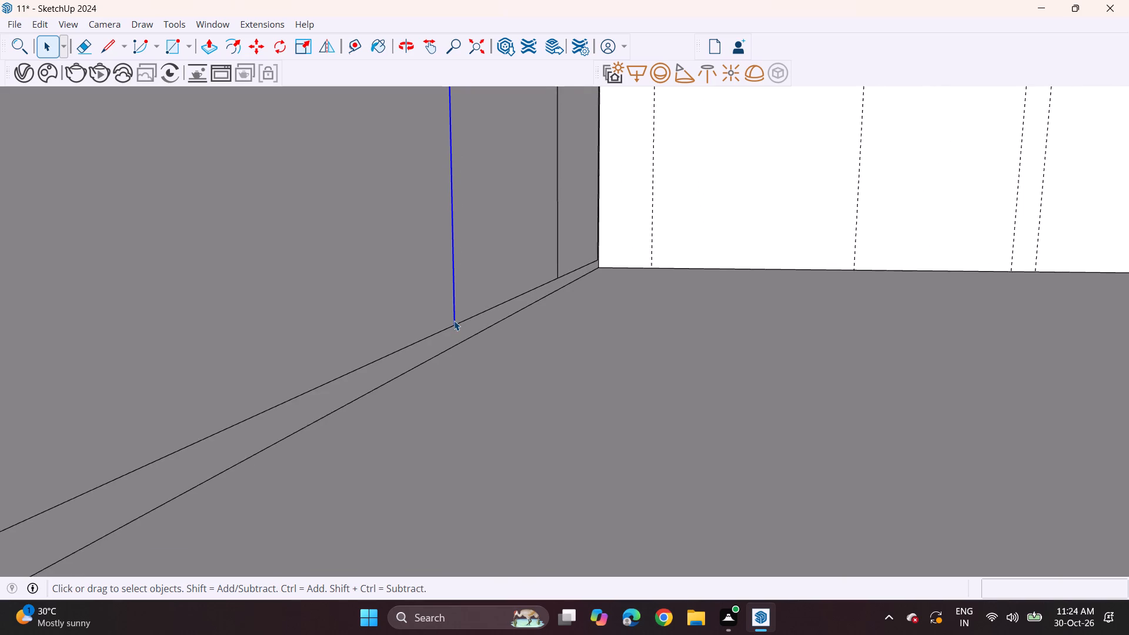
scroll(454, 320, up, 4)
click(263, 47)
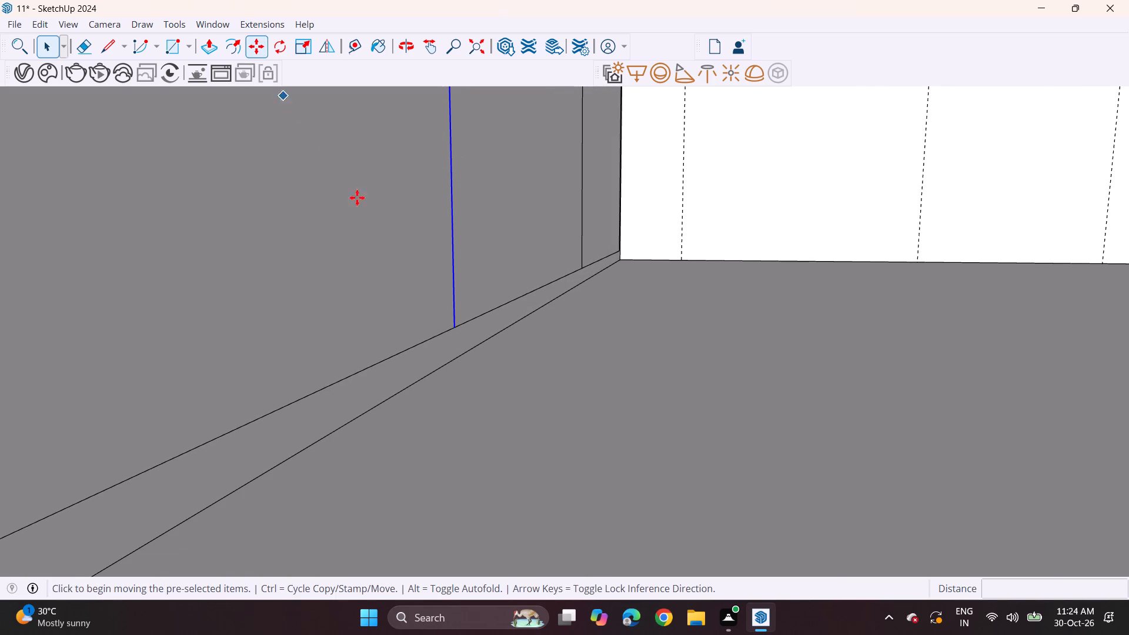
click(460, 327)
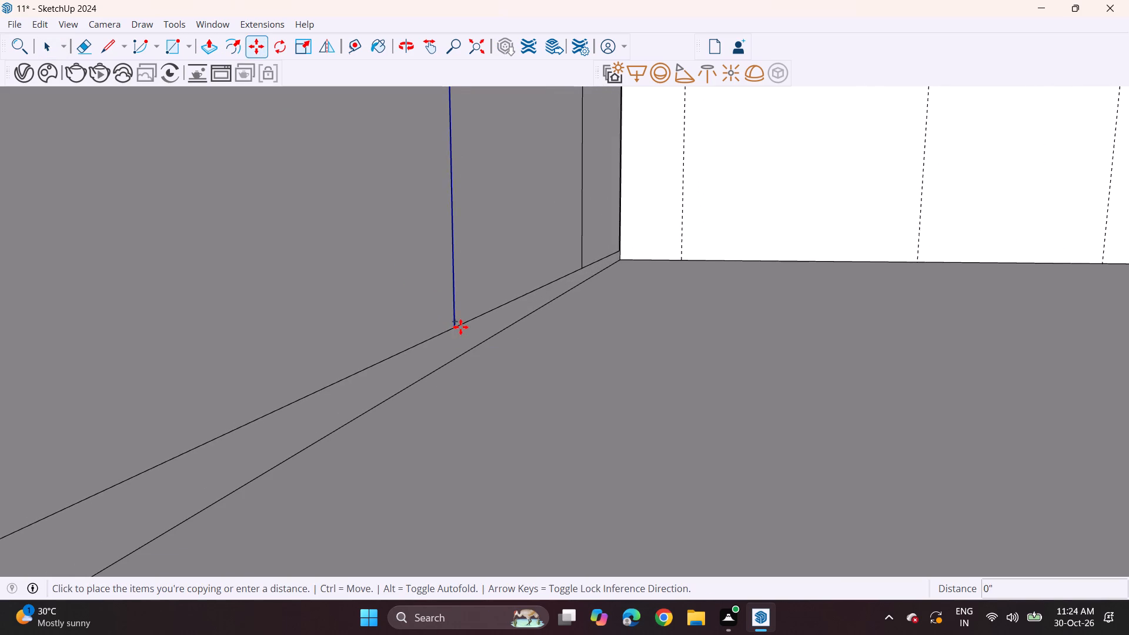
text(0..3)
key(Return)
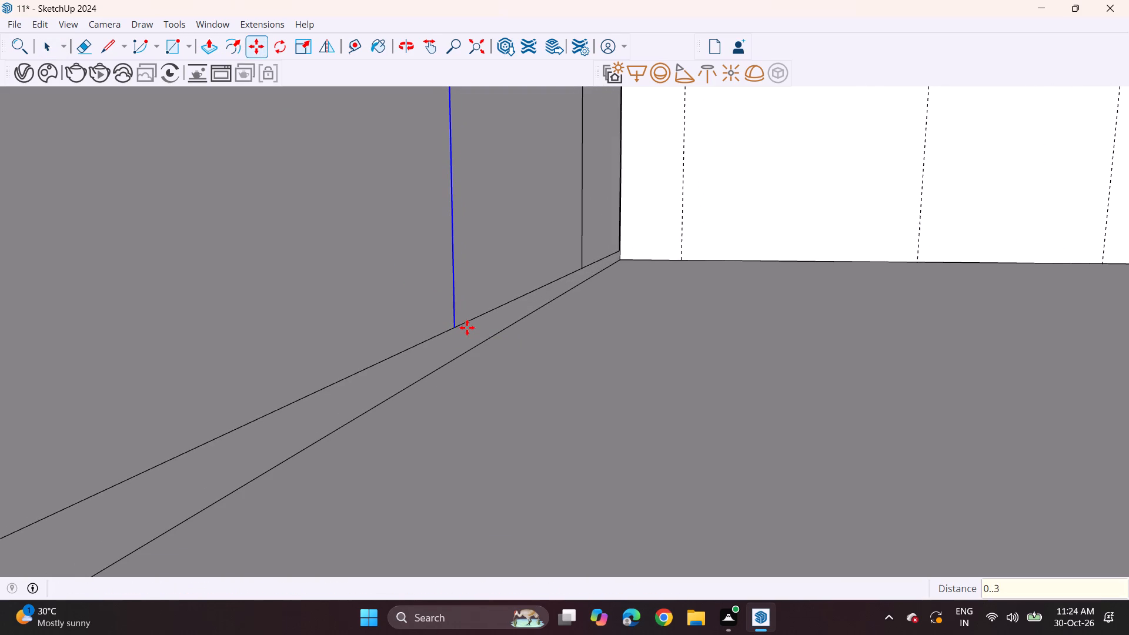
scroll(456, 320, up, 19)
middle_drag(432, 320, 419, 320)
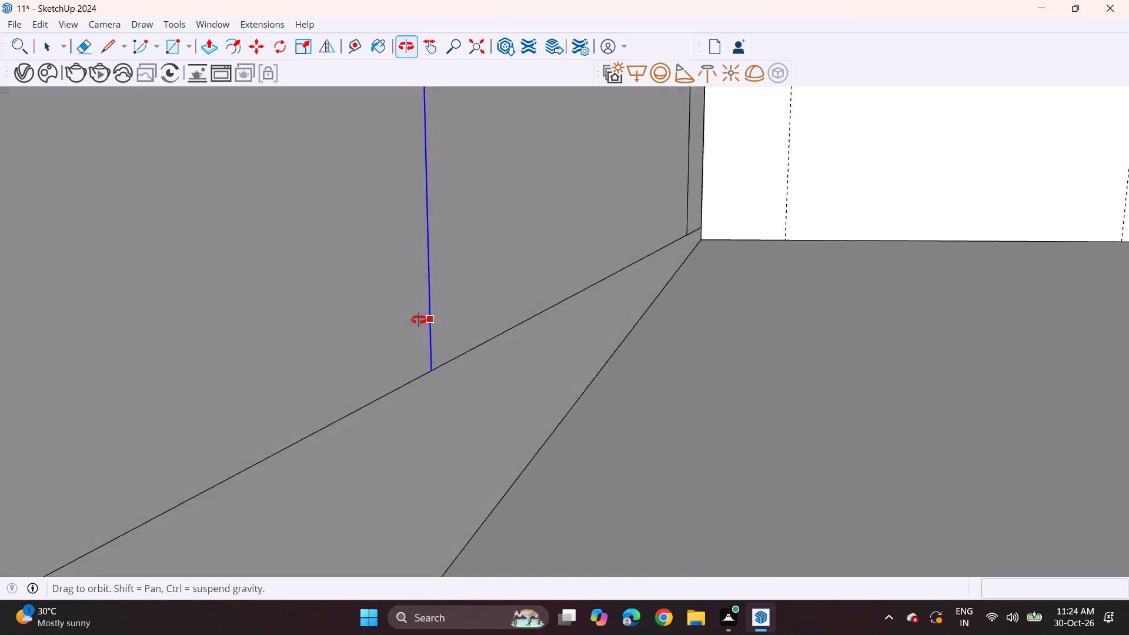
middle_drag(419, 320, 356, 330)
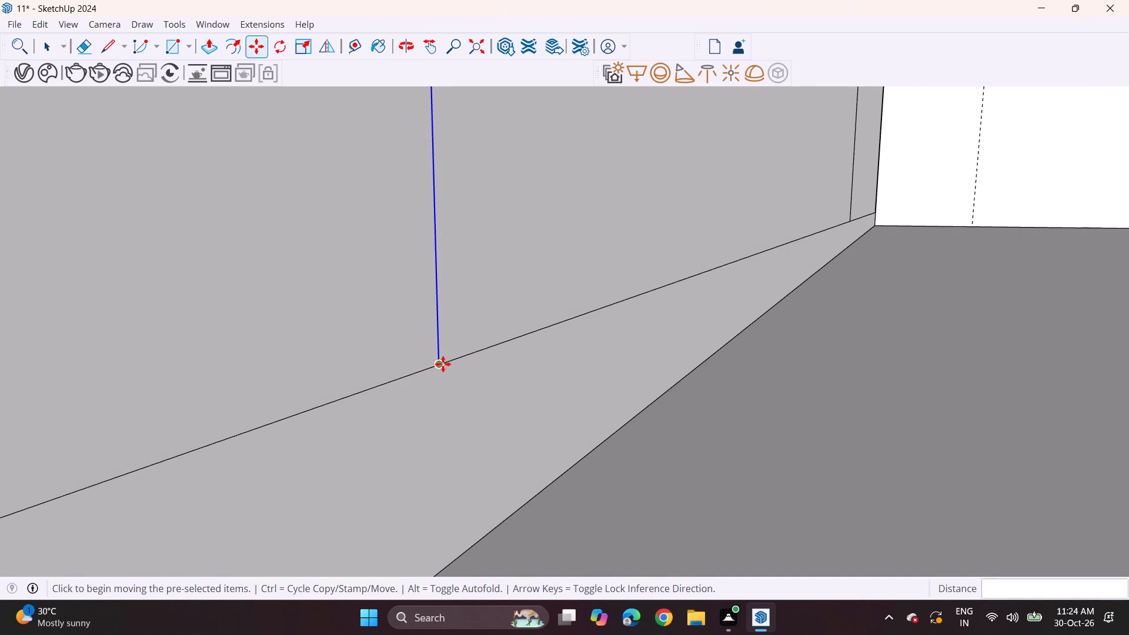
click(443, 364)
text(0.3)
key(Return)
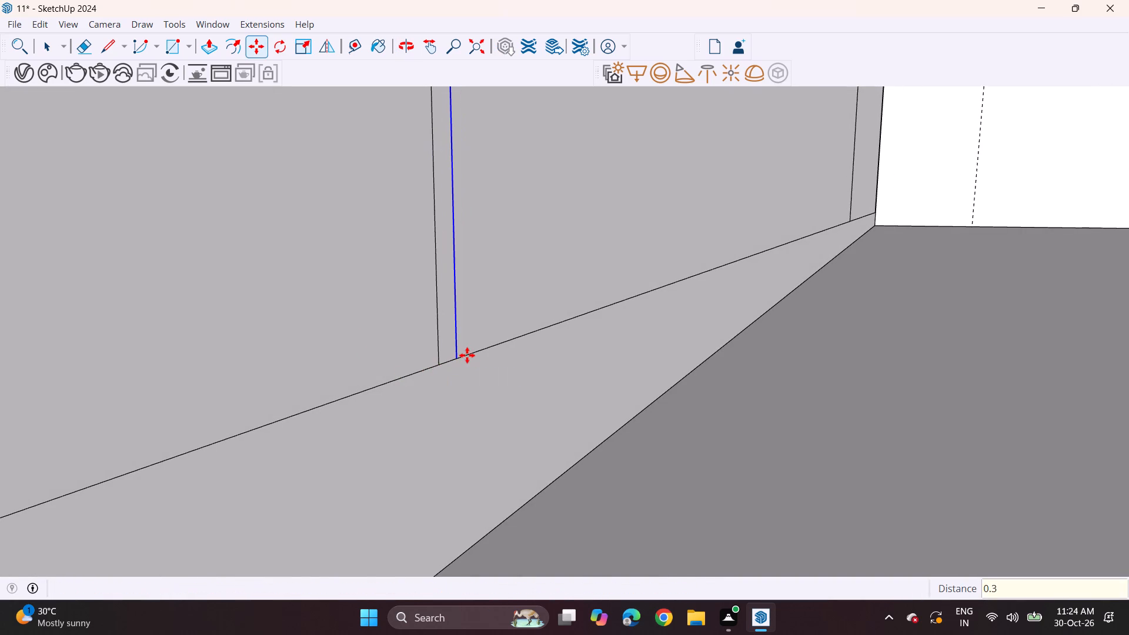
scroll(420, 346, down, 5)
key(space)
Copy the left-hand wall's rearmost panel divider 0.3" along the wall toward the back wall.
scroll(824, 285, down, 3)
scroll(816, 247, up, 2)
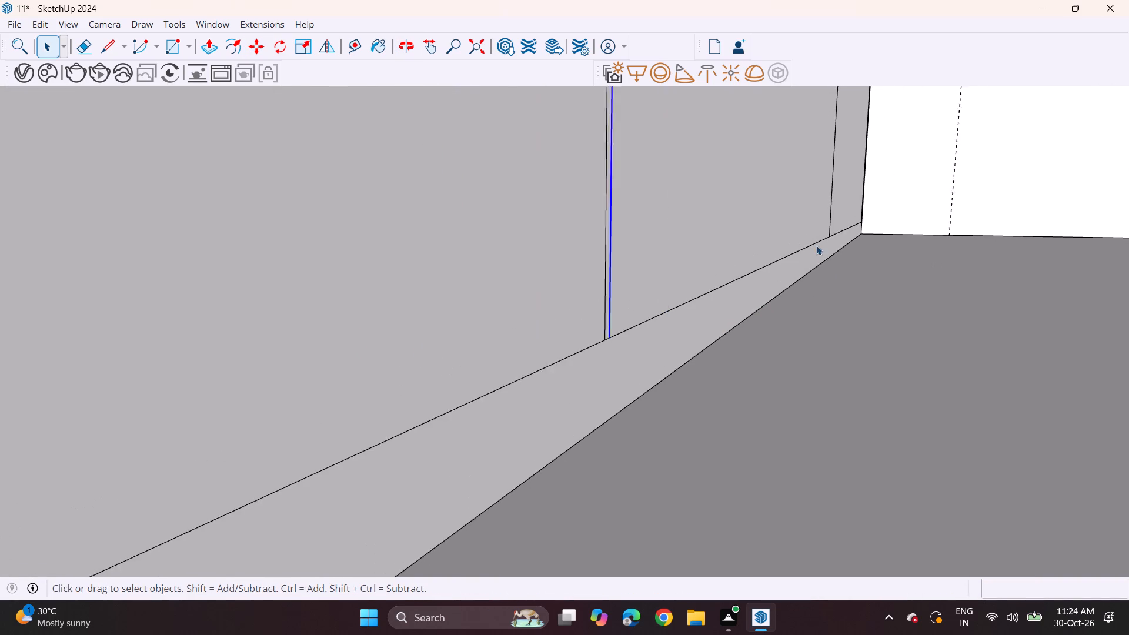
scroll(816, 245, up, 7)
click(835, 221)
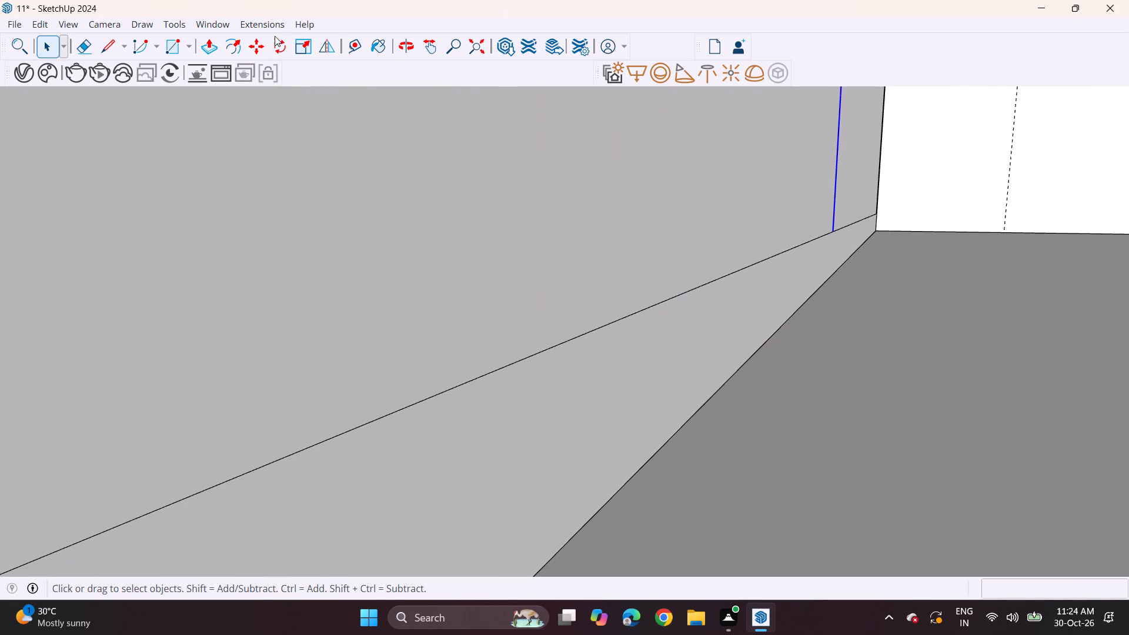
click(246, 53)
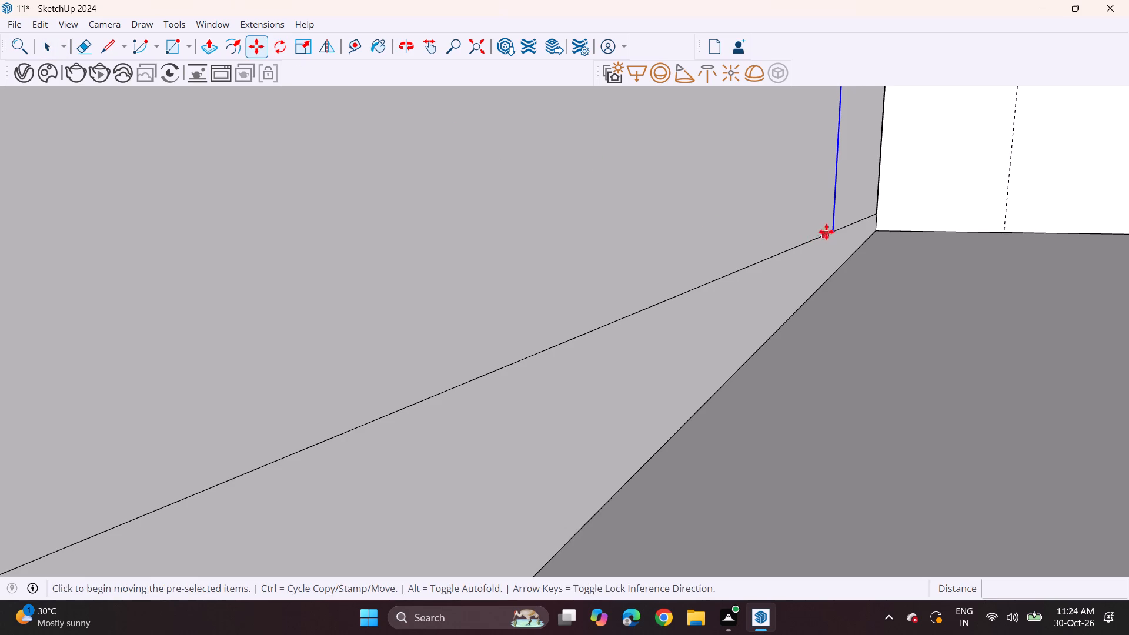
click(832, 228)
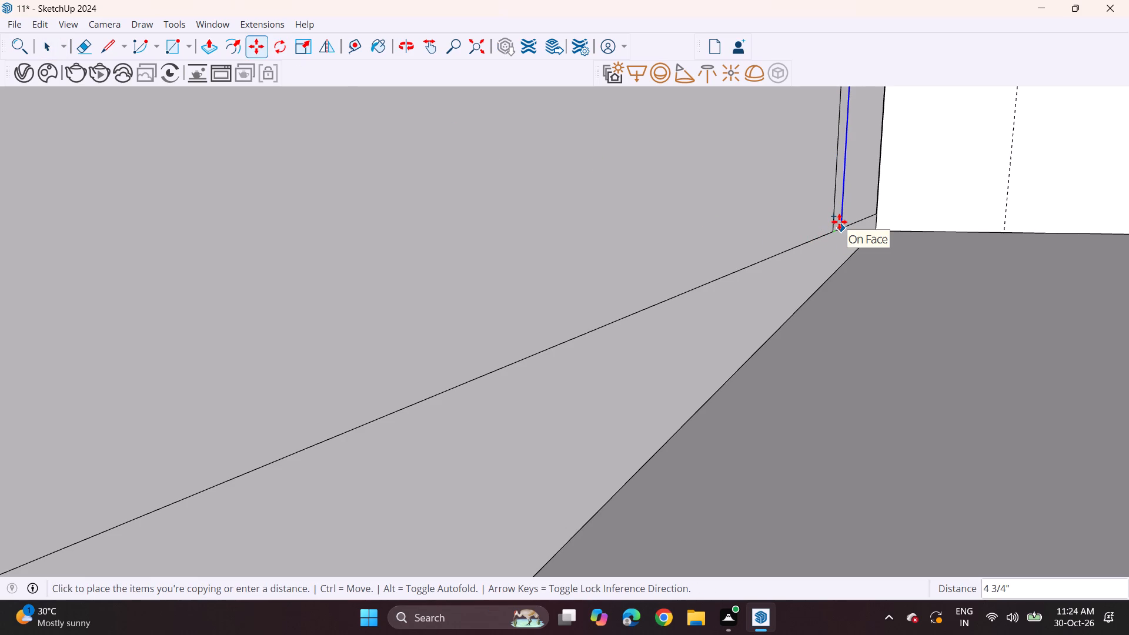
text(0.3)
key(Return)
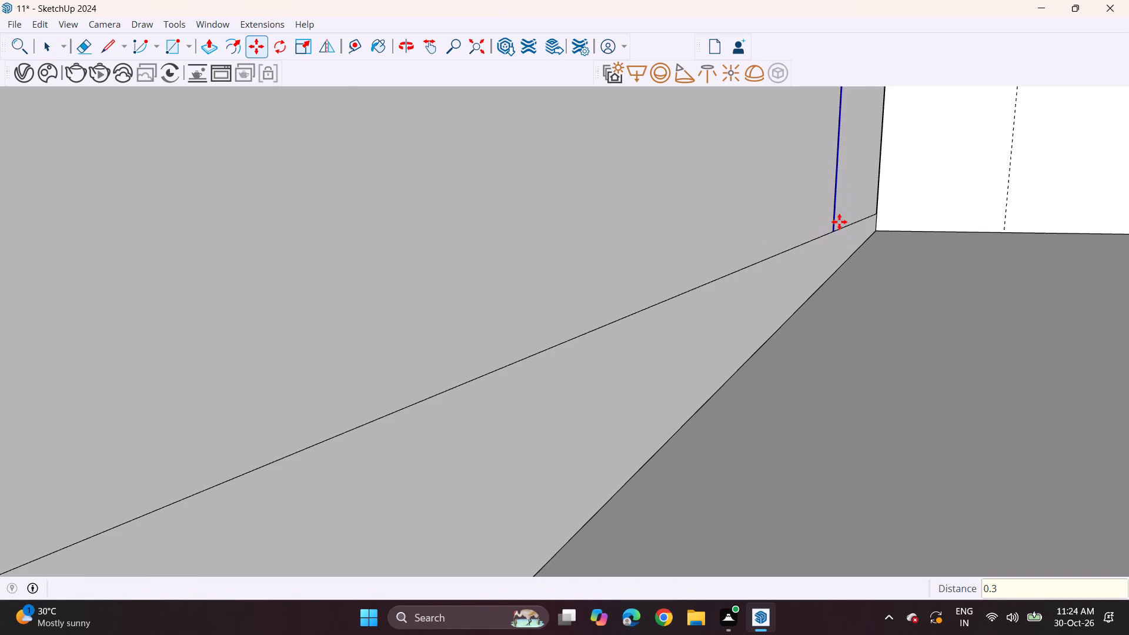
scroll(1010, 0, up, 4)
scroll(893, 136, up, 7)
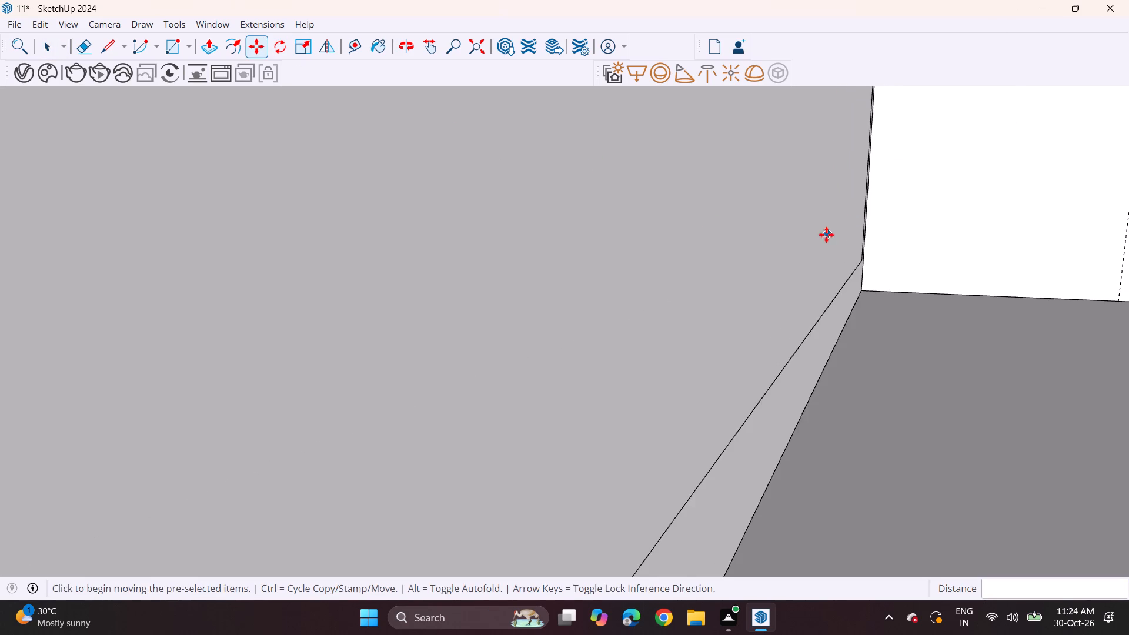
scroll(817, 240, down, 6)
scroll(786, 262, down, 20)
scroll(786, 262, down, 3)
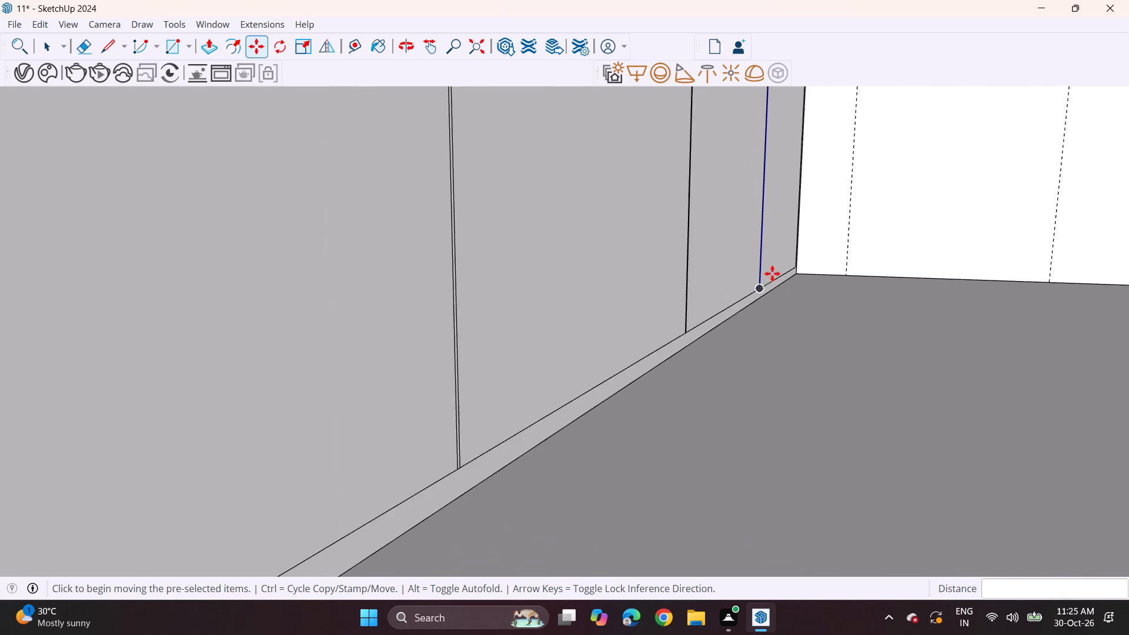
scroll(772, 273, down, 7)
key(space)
Examine the doubled divider lines across the left-hand wall from the room's open front.
scroll(703, 278, down, 1)
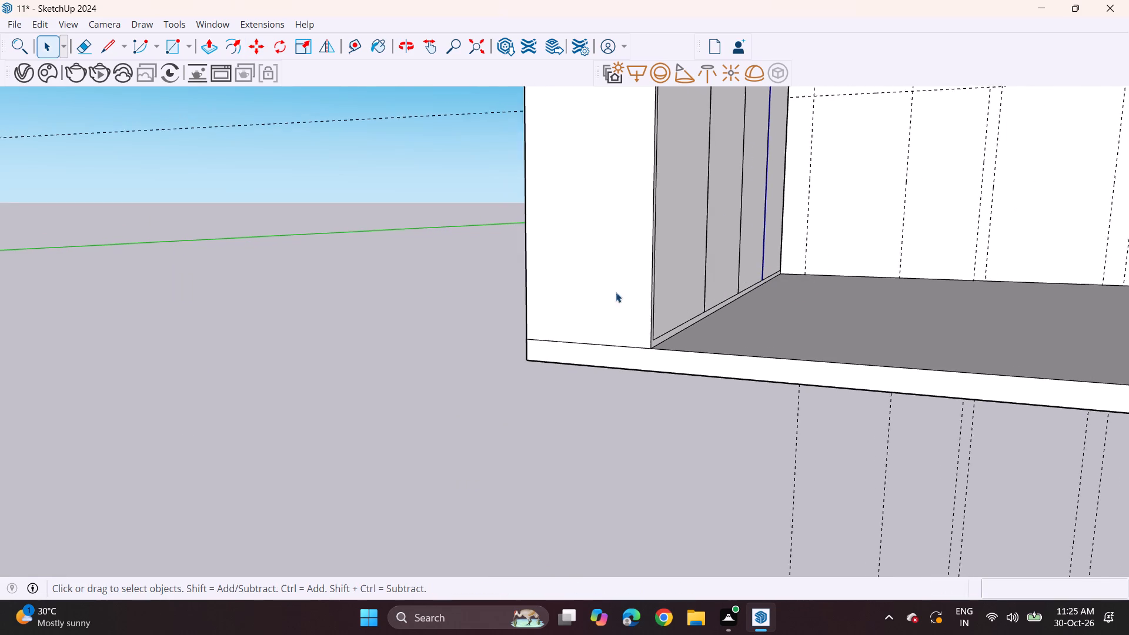
scroll(616, 292, down, 1)
middle_drag(446, 277, 36, 502)
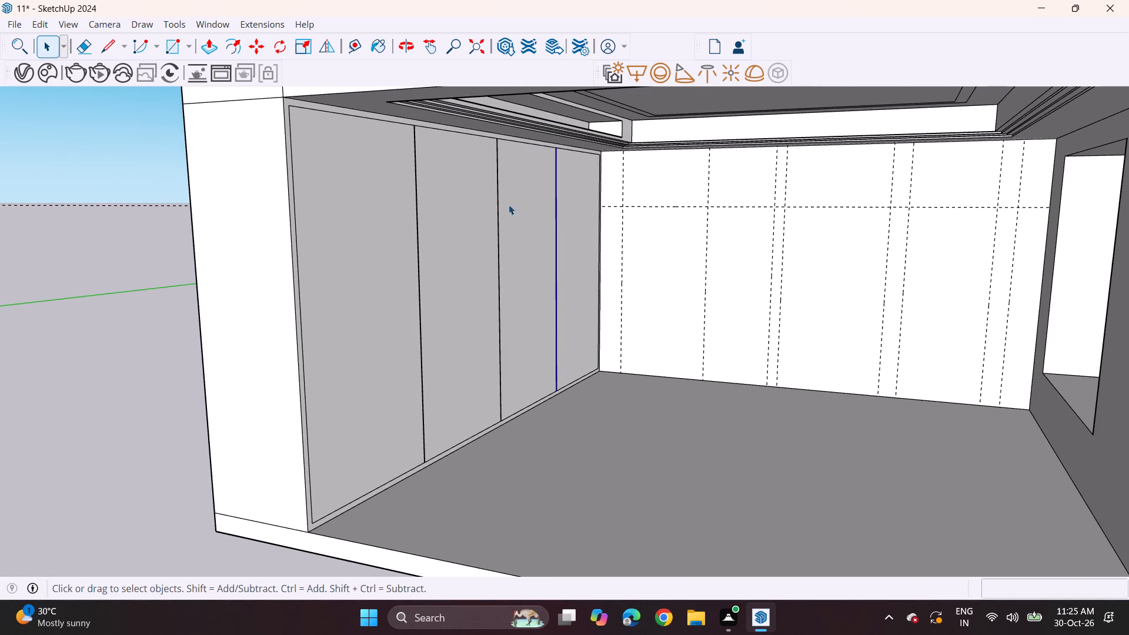
scroll(467, 173, up, 6)
scroll(404, 193, up, 5)
scroll(396, 210, down, 5)
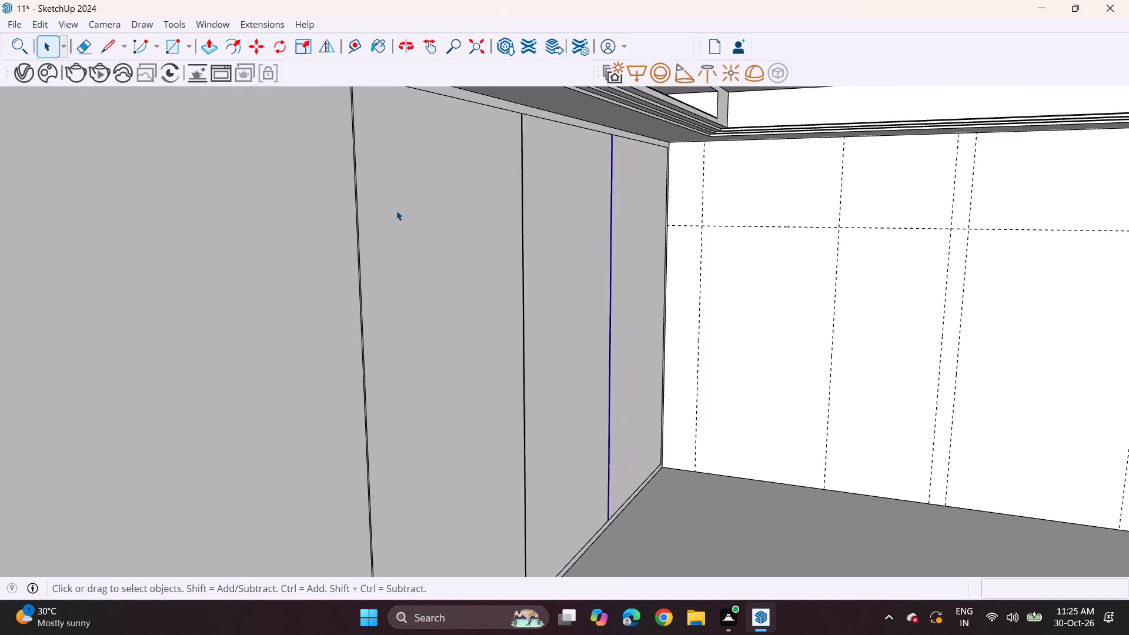
scroll(396, 210, down, 4)
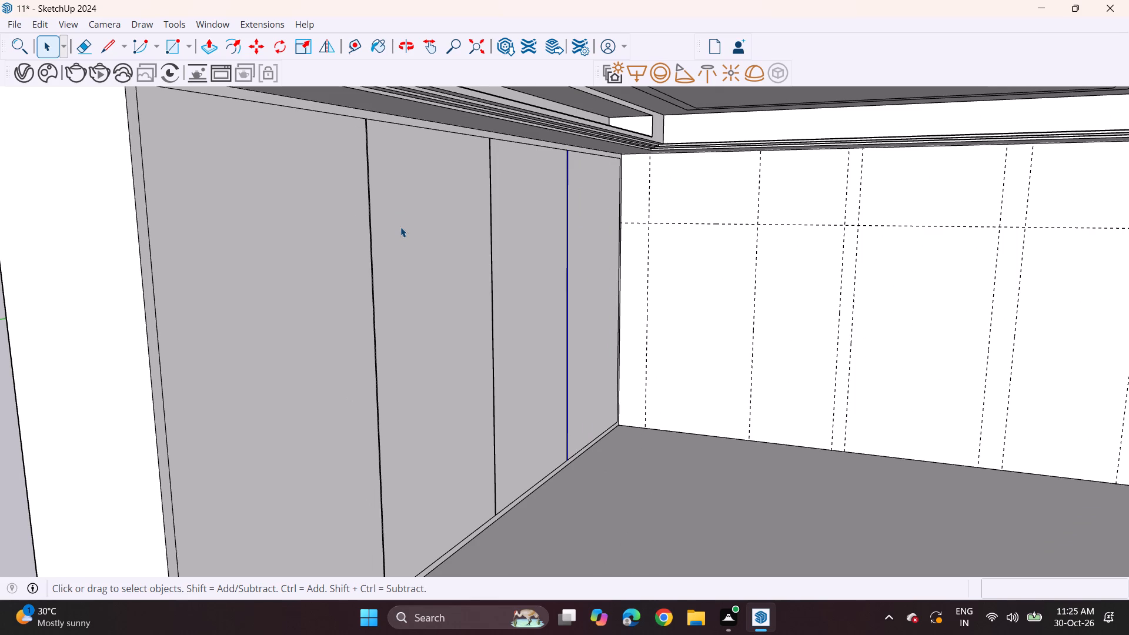
scroll(400, 227, down, 1)
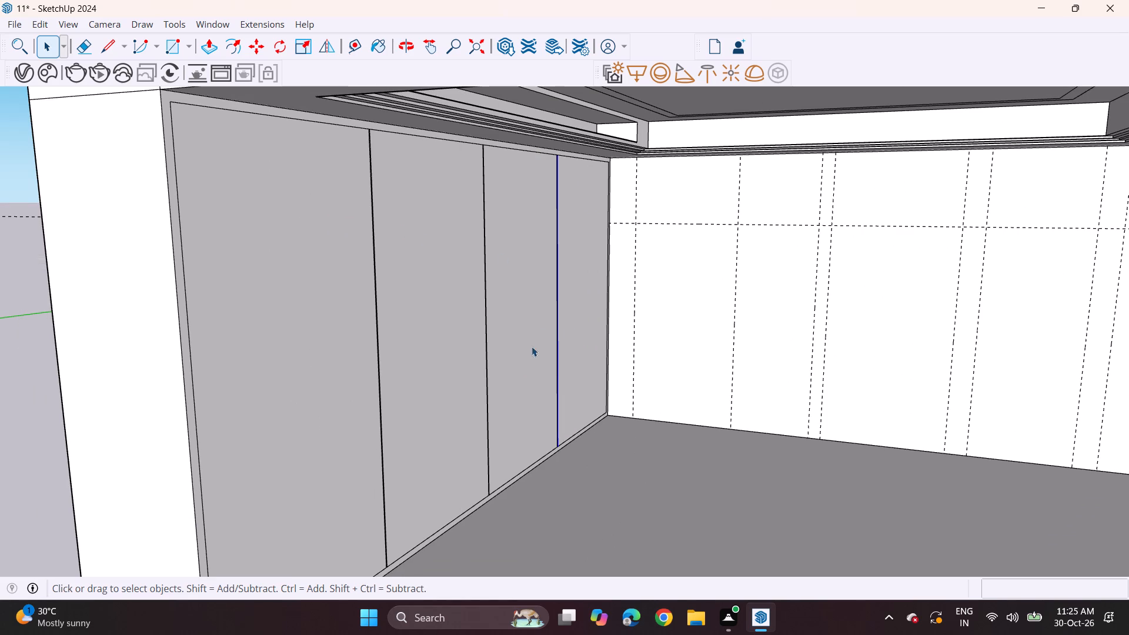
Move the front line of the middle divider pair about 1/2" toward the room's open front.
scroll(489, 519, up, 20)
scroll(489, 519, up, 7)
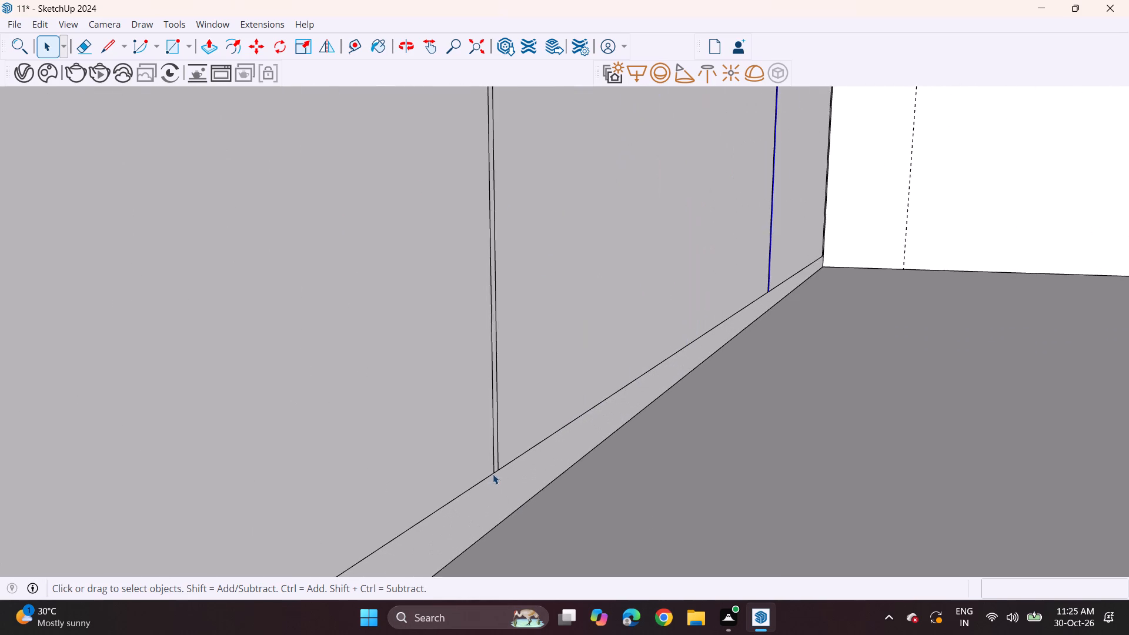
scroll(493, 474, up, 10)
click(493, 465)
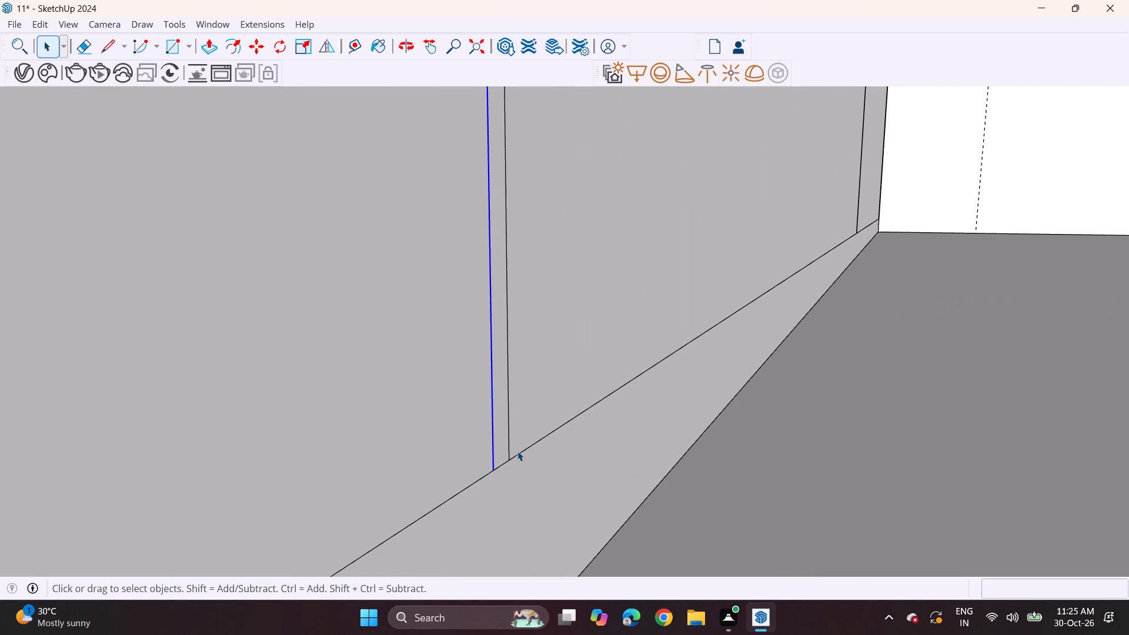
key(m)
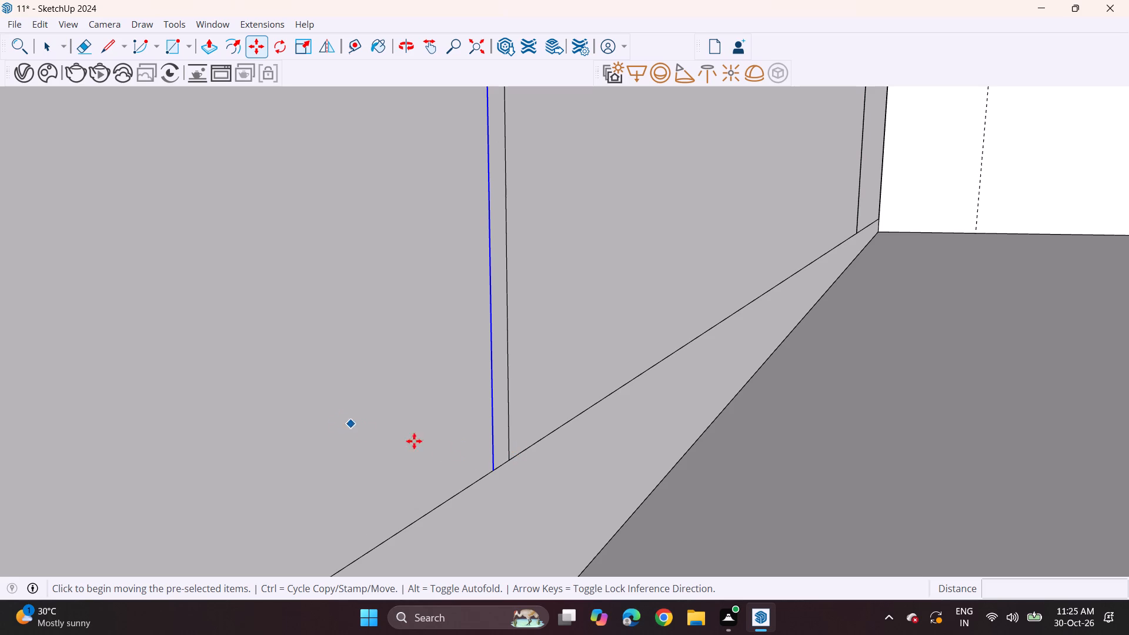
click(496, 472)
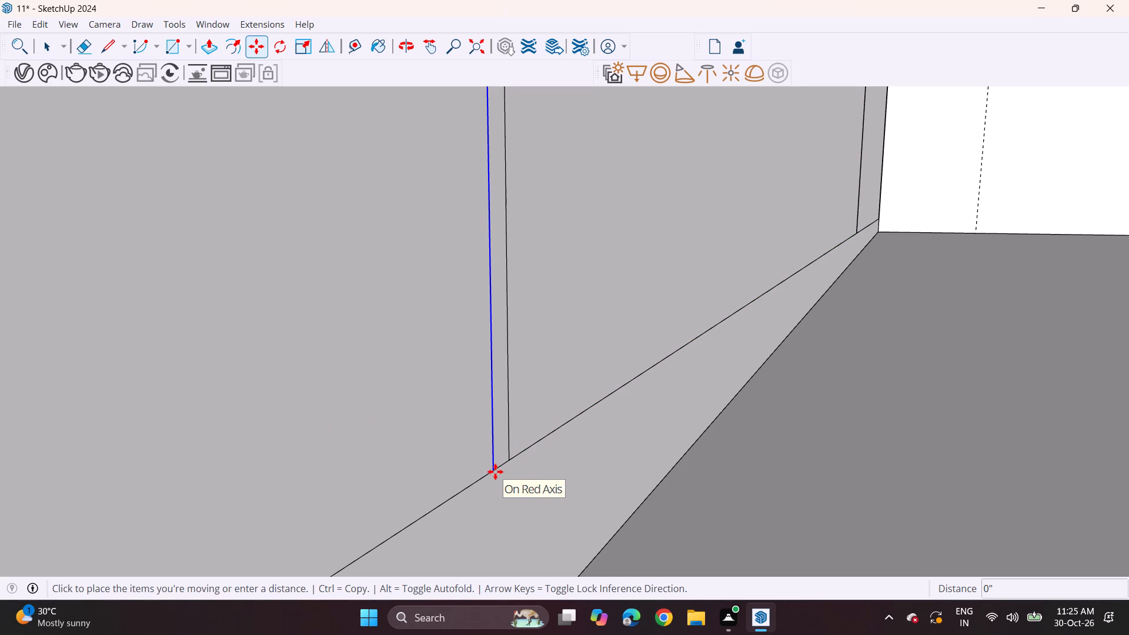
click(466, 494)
Examine the spacing of the left-hand wall's divider pairs from inside and from the open front.
scroll(437, 472, down, 5)
scroll(434, 471, up, 1)
scroll(434, 471, down, 15)
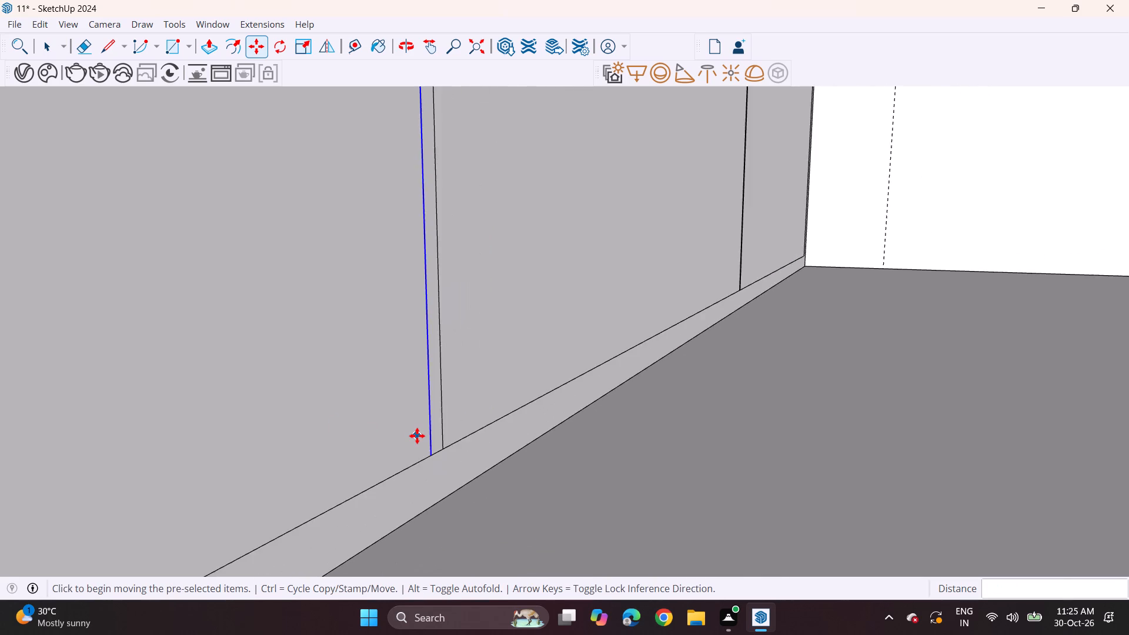
scroll(417, 436, down, 10)
scroll(417, 436, up, 1)
scroll(417, 436, down, 9)
middle_drag(370, 387, 517, 486)
scroll(505, 446, down, 6)
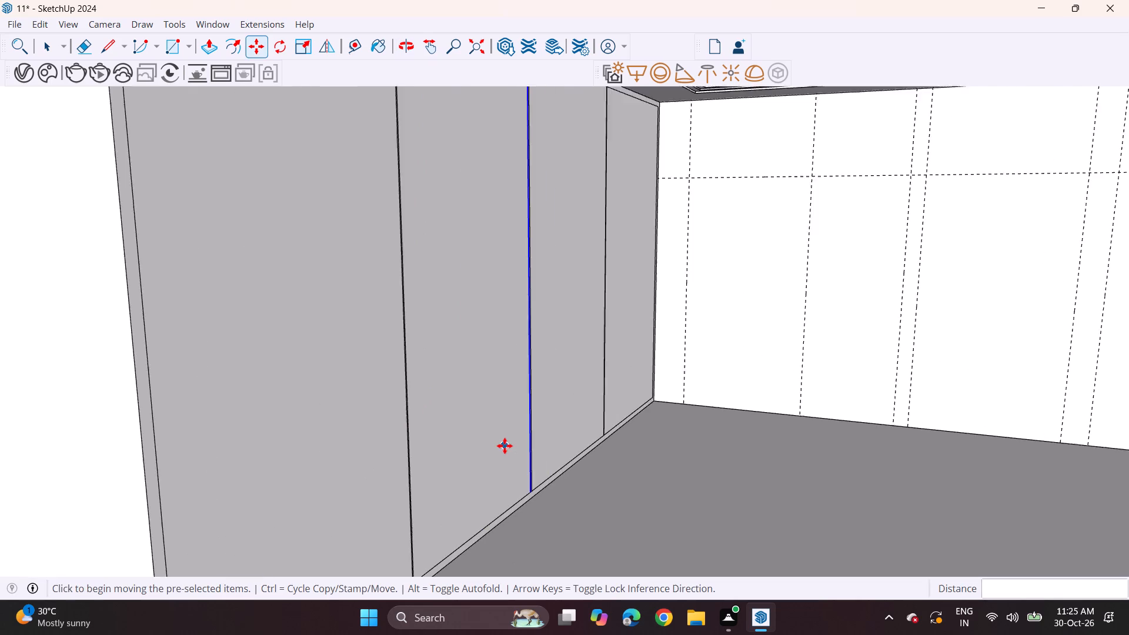
scroll(505, 446, down, 6)
middle_drag(498, 407, 473, 403)
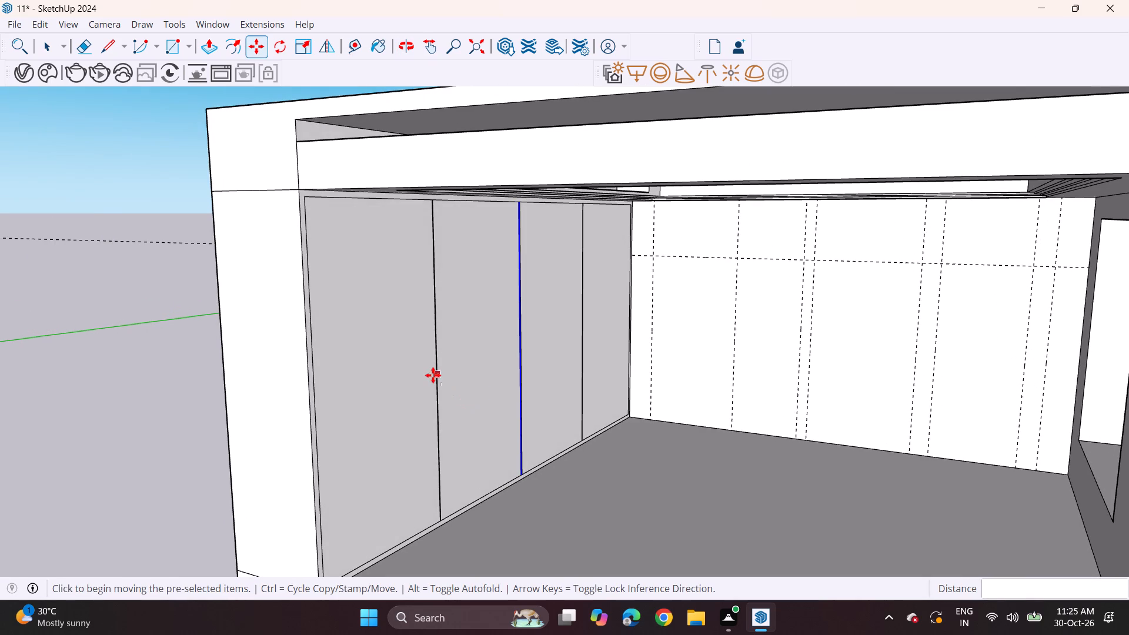
scroll(546, 244, up, 4)
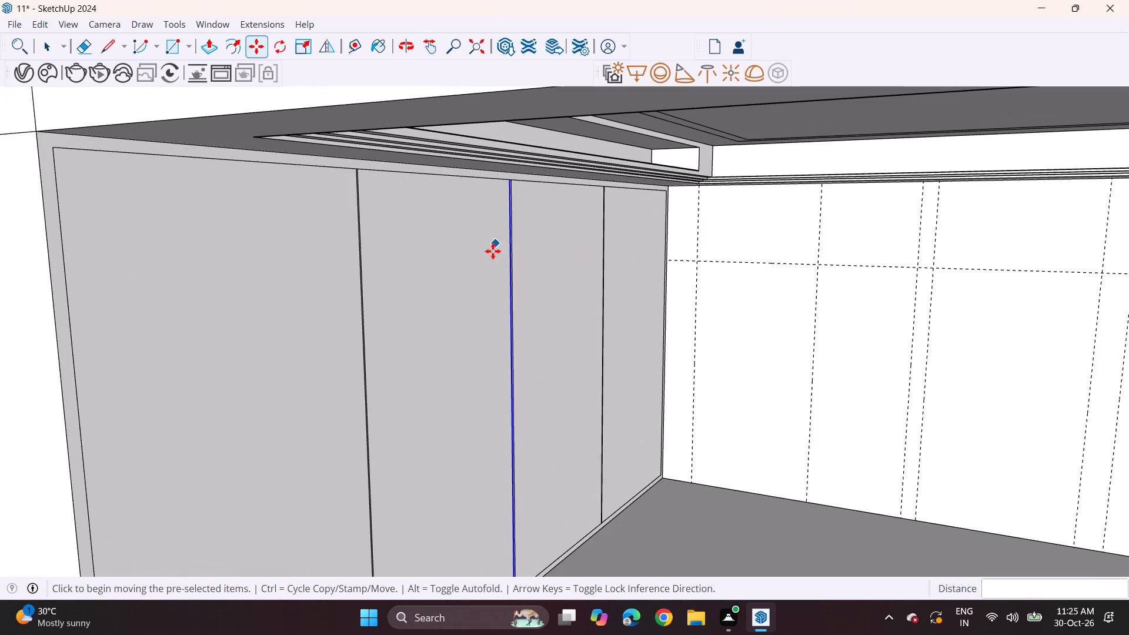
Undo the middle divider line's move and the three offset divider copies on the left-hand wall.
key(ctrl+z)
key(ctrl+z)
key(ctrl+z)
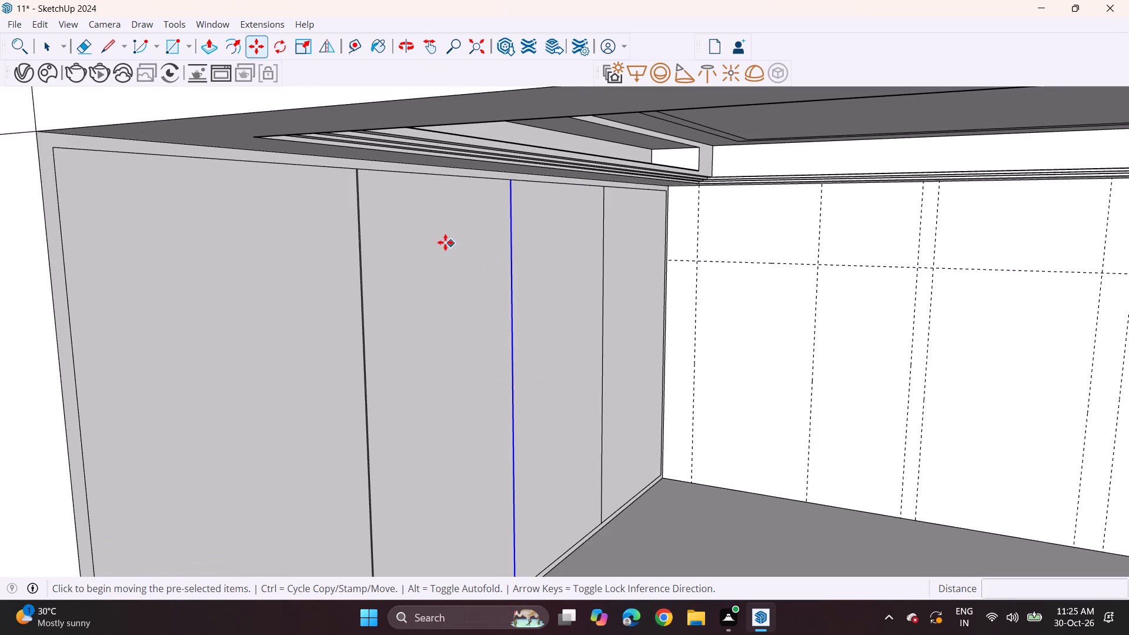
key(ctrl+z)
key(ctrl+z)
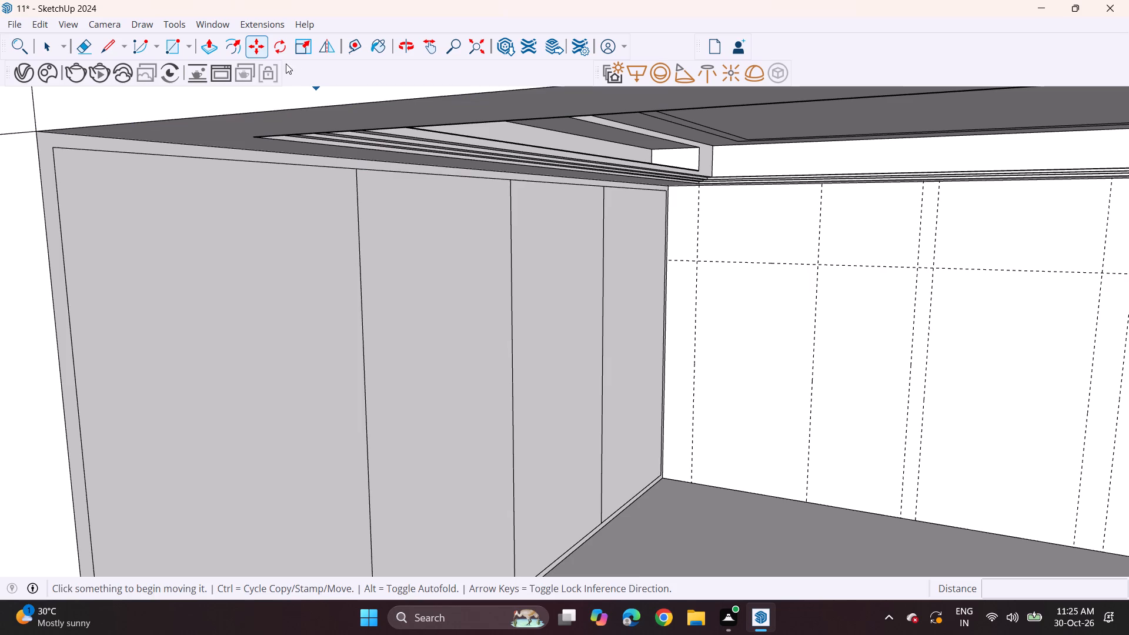
Offset the outlines of all four left-hand wall panels inward by about 1 3/16".
click(239, 46)
click(348, 173)
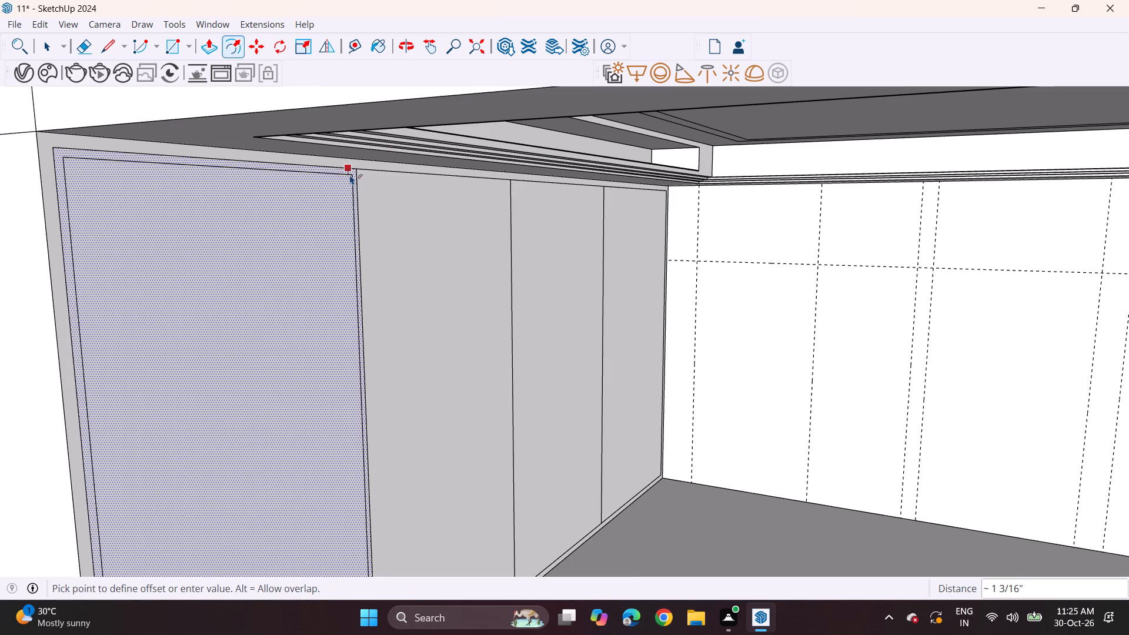
click(350, 175)
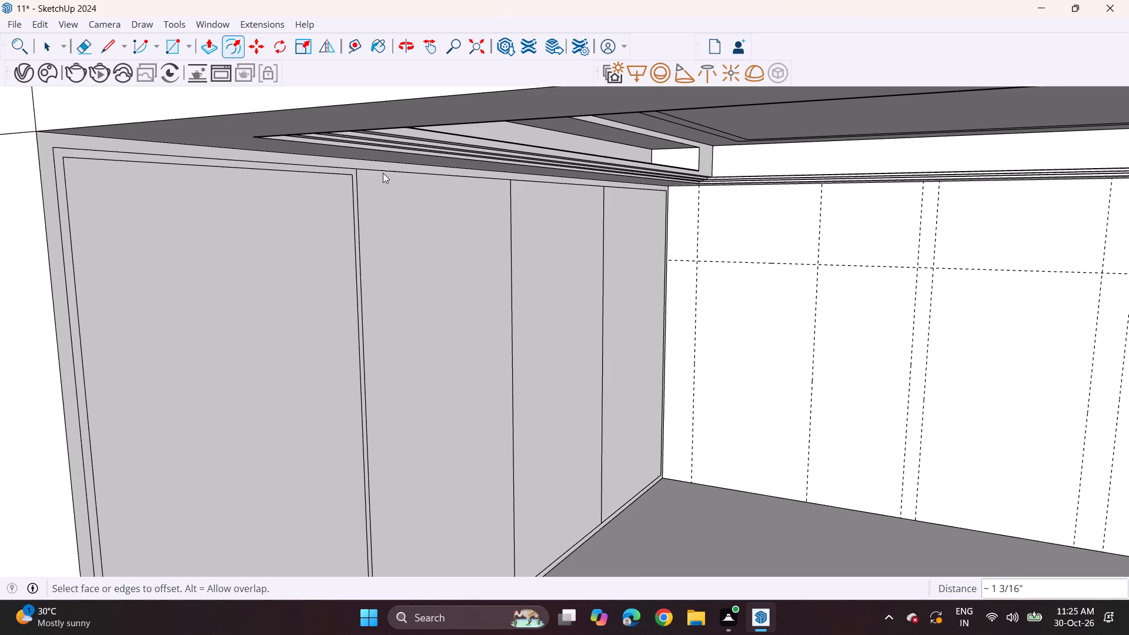
double_click(385, 178)
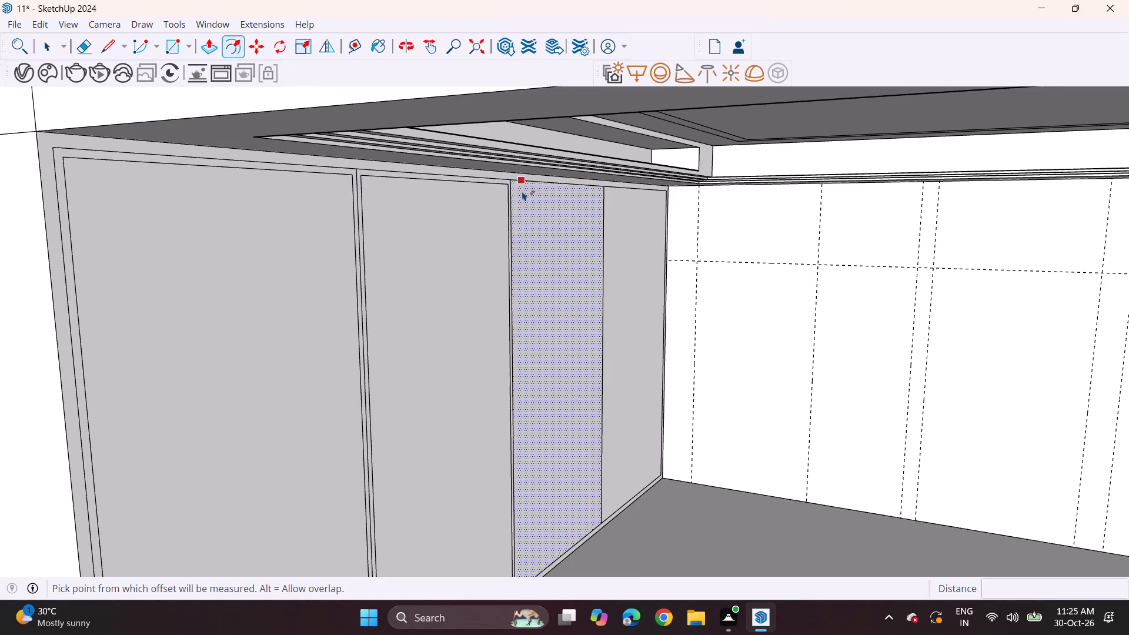
double_click(522, 191)
double_click(620, 192)
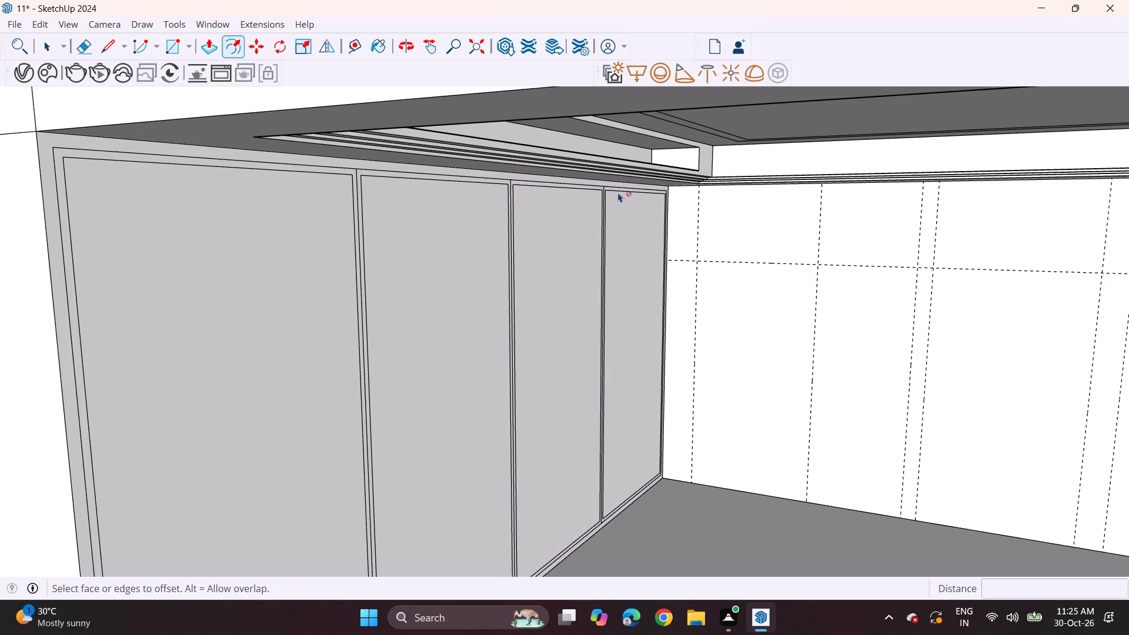
Push the inner faces of the two middle left-hand wall panels back into the wall by about 2' 8 1/2".
click(212, 45)
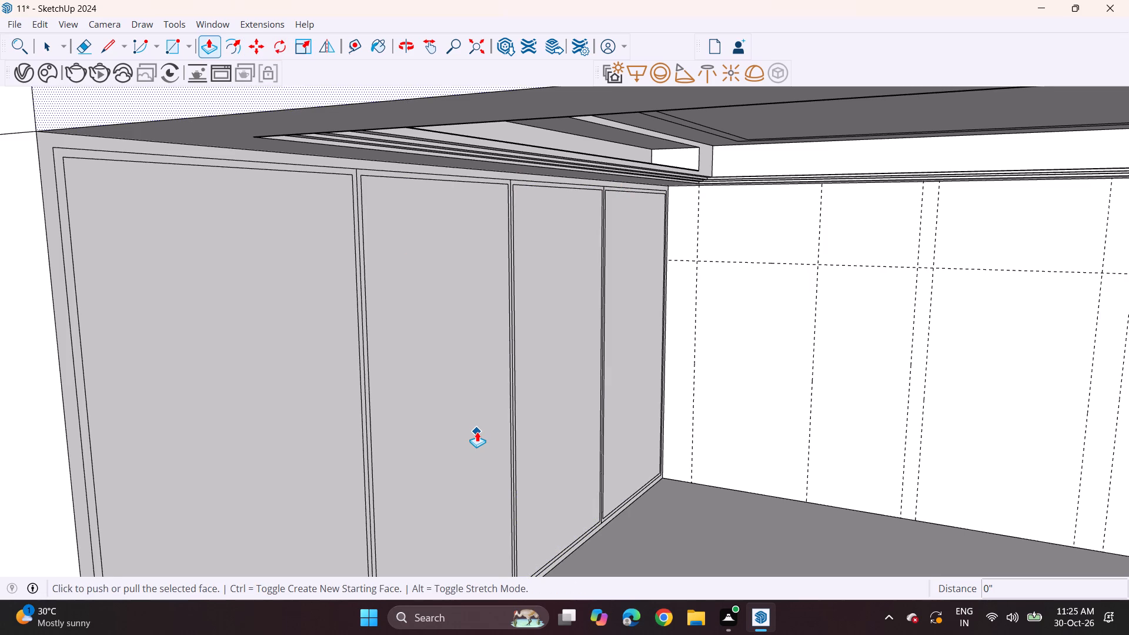
key(Escape)
click(476, 470)
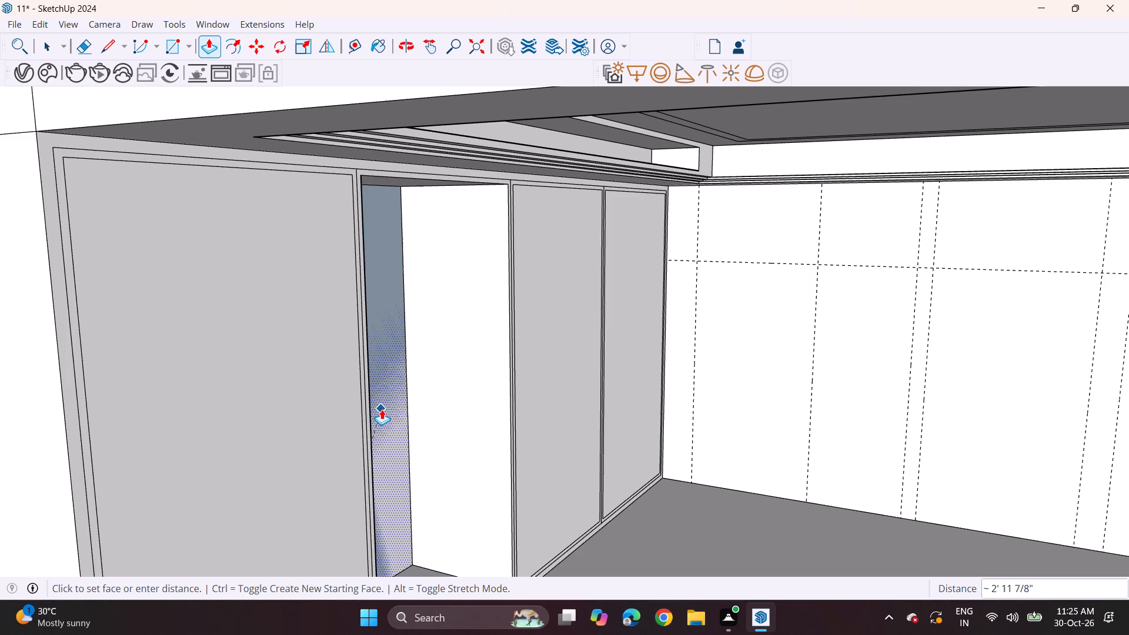
scroll(386, 409, up, 5)
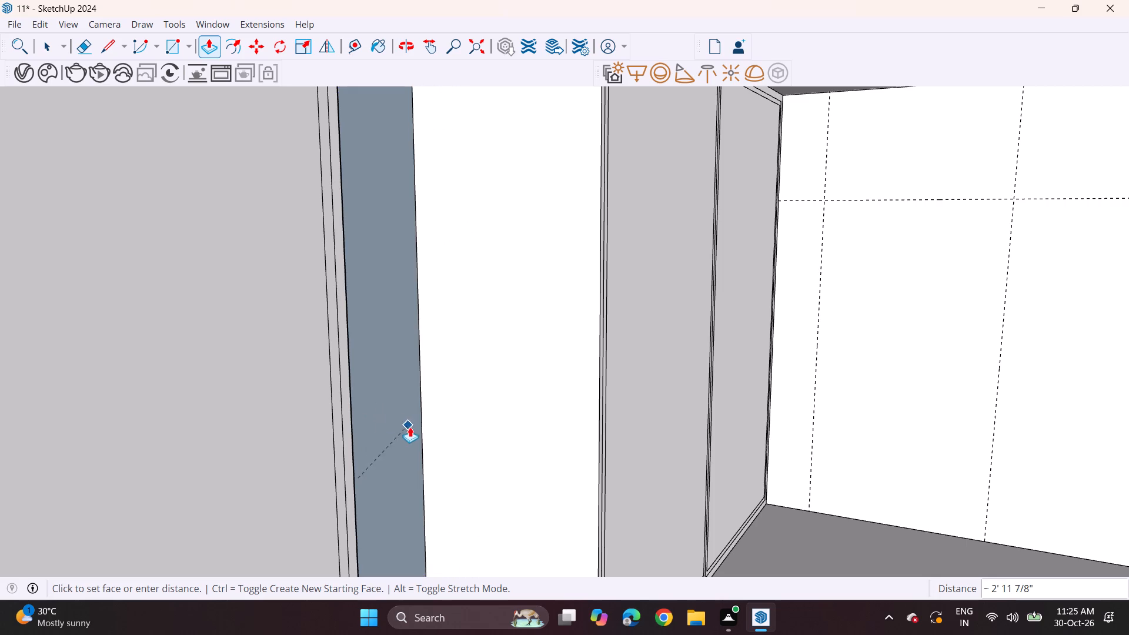
click(385, 353)
double_click(654, 410)
Push the narrow border faces around both middle recesses back by the same distance to form one wide niche.
scroll(654, 410, down, 7)
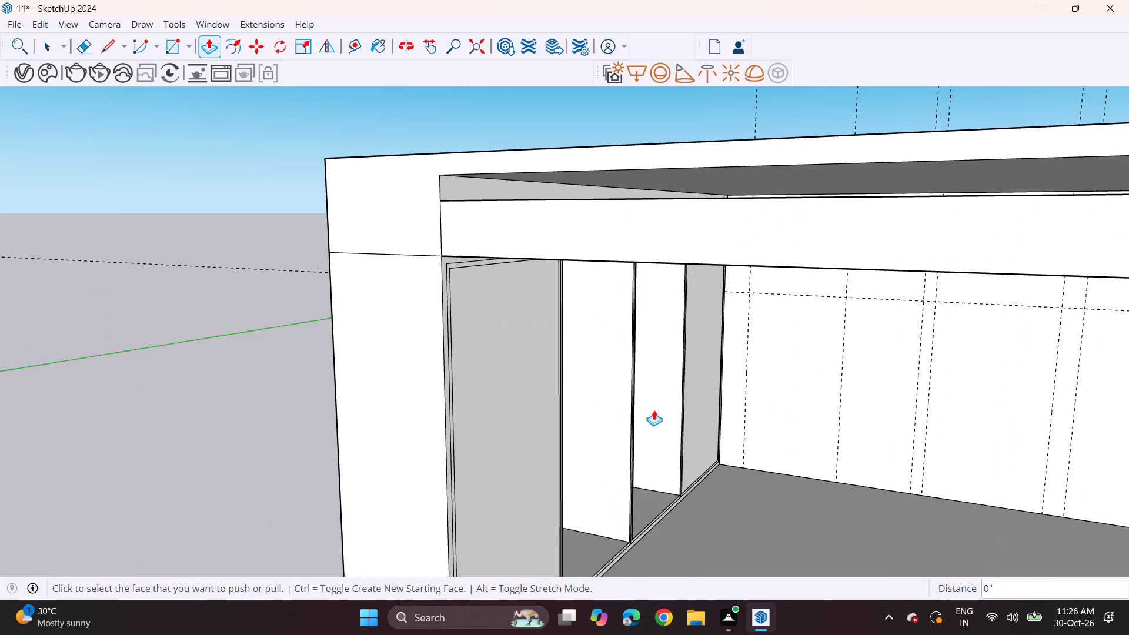
middle_drag(644, 410, 579, 399)
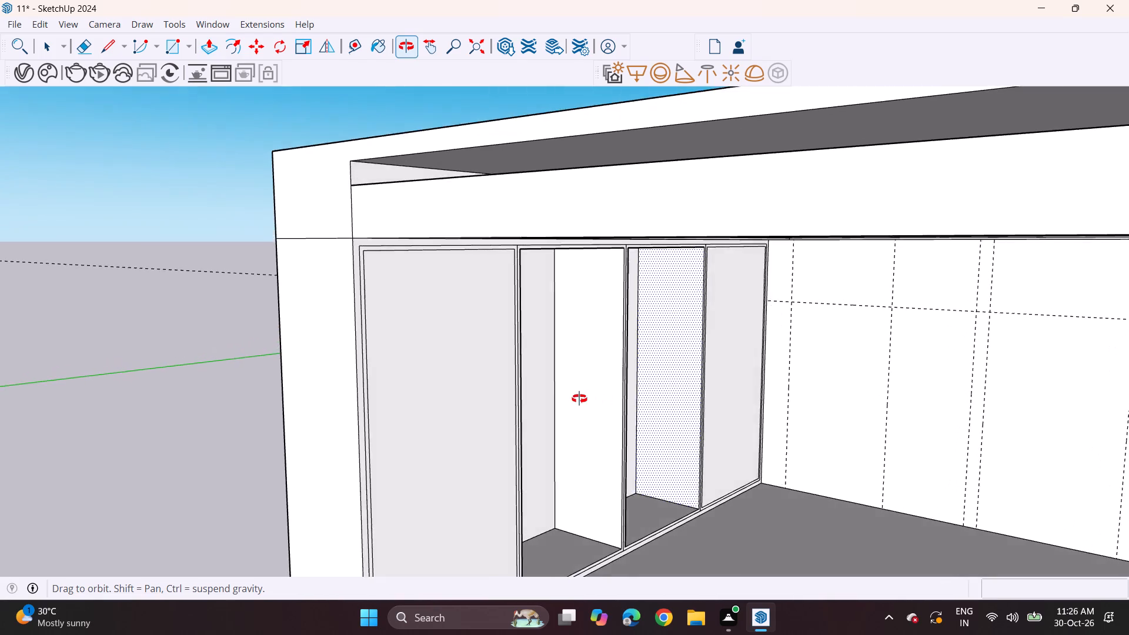
middle_drag(579, 399, 556, 381)
scroll(562, 381, down, 1)
scroll(637, 458, up, 4)
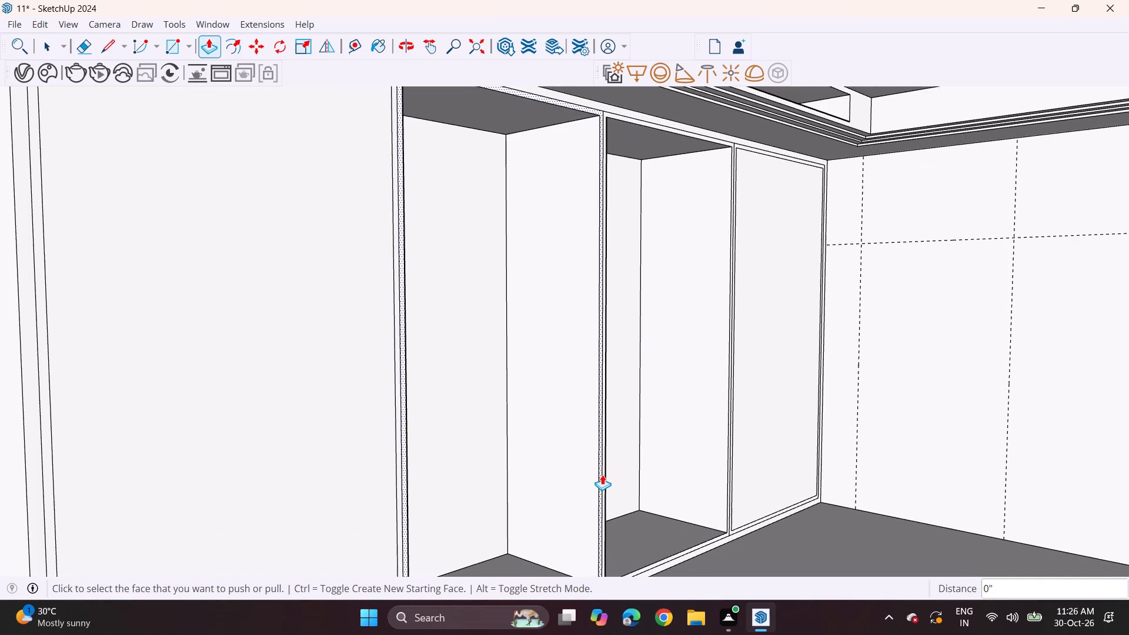
double_click(602, 474)
double_click(604, 475)
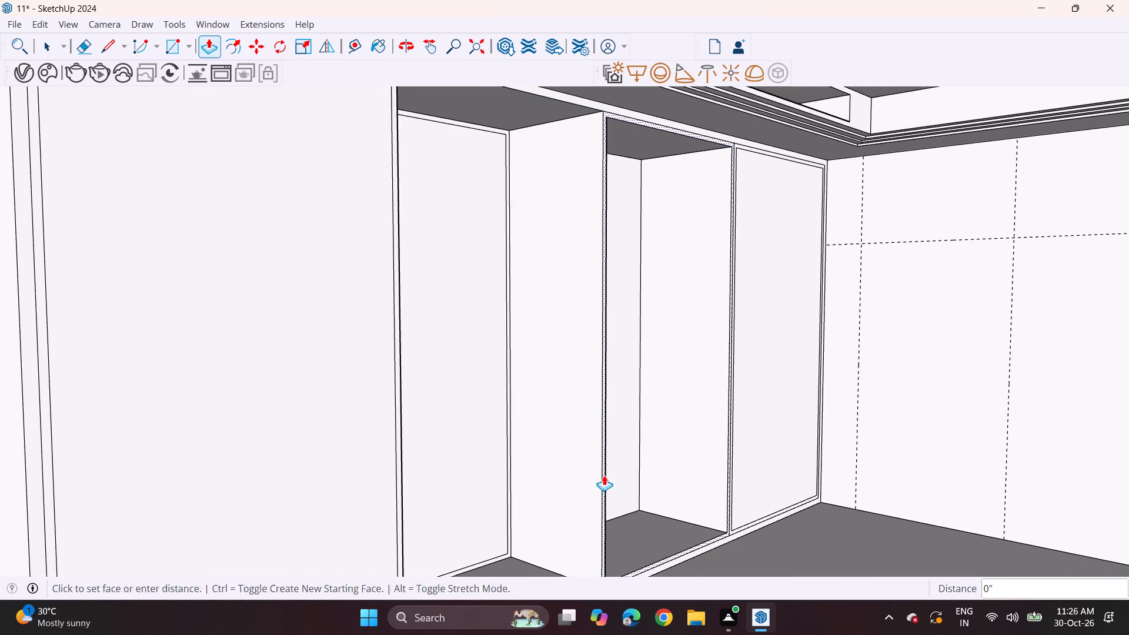
scroll(596, 473, down, 5)
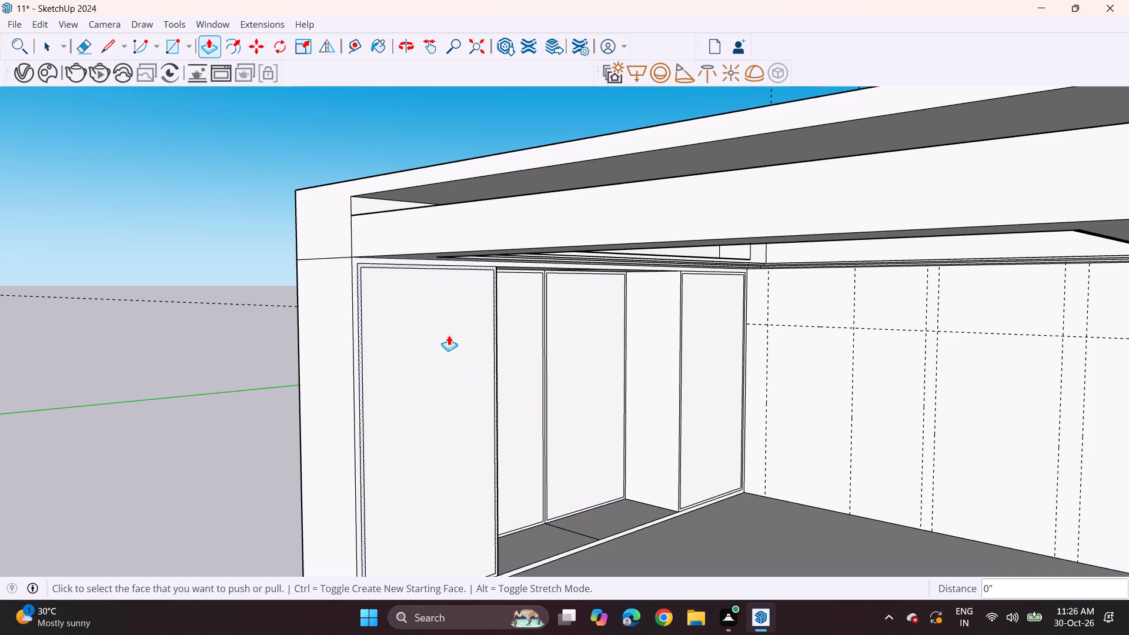
Erase the central divider lines, lower outline and far vertical outline on the niche's back face, plus the seam across its floor.
click(83, 51)
drag(530, 358, 547, 364)
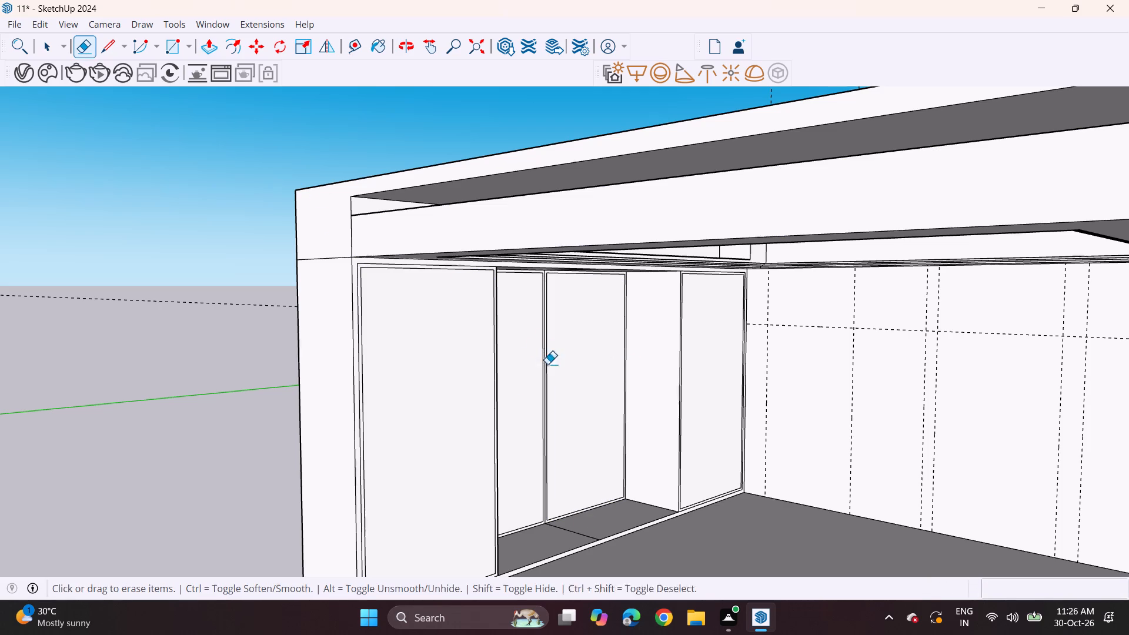
drag(547, 364, 556, 371)
scroll(589, 511, up, 3)
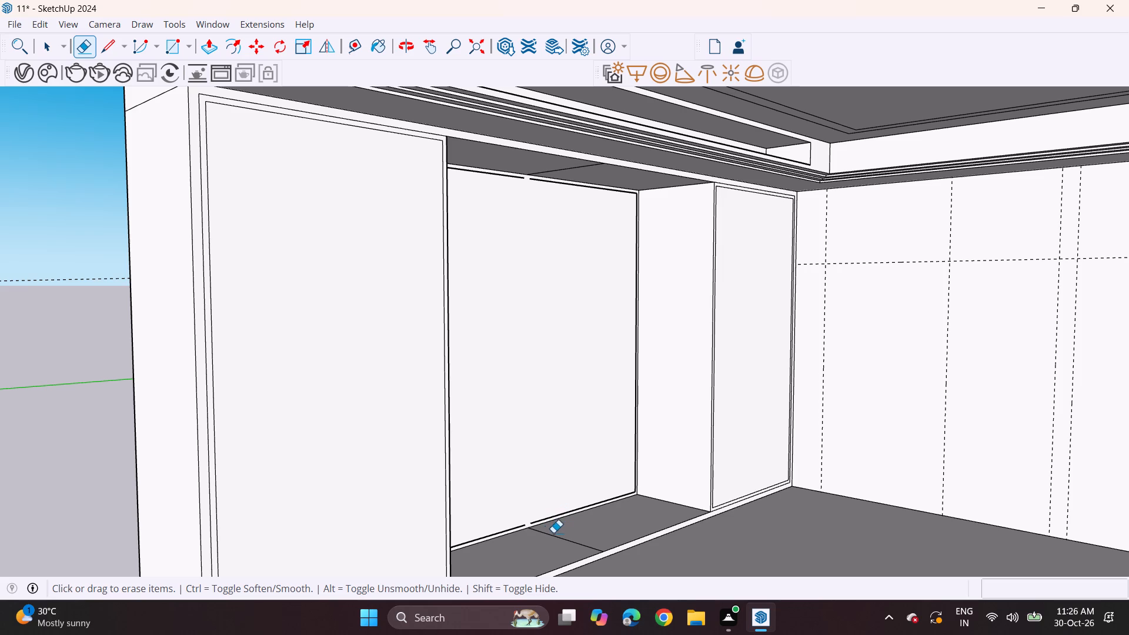
drag(570, 537, 547, 537)
scroll(537, 504, up, 2)
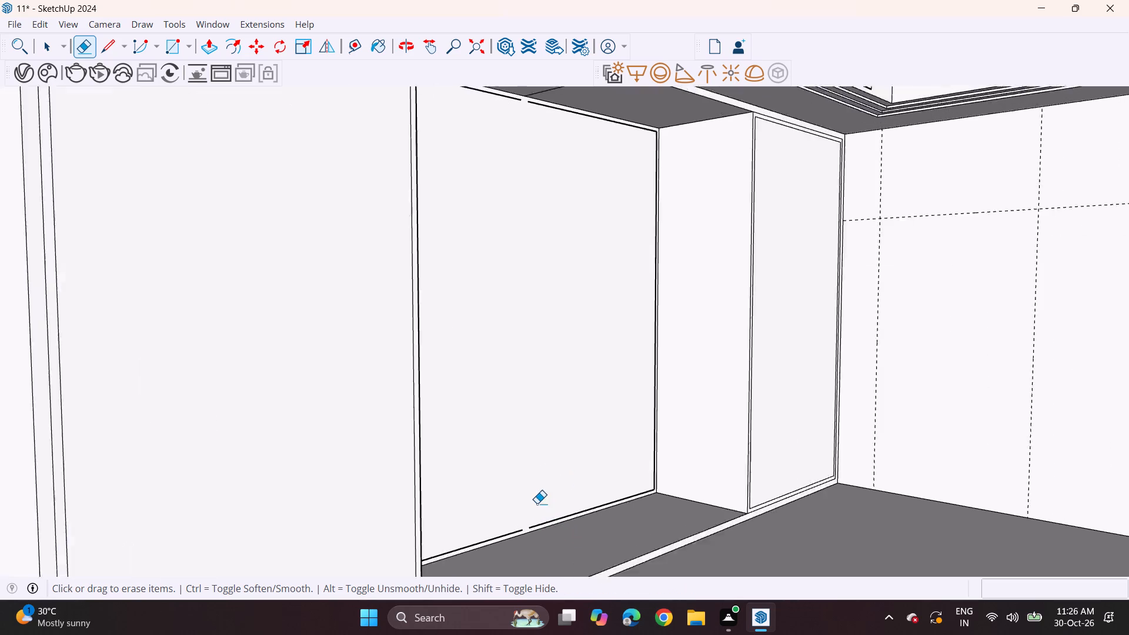
scroll(537, 503, up, 3)
click(534, 535)
click(514, 541)
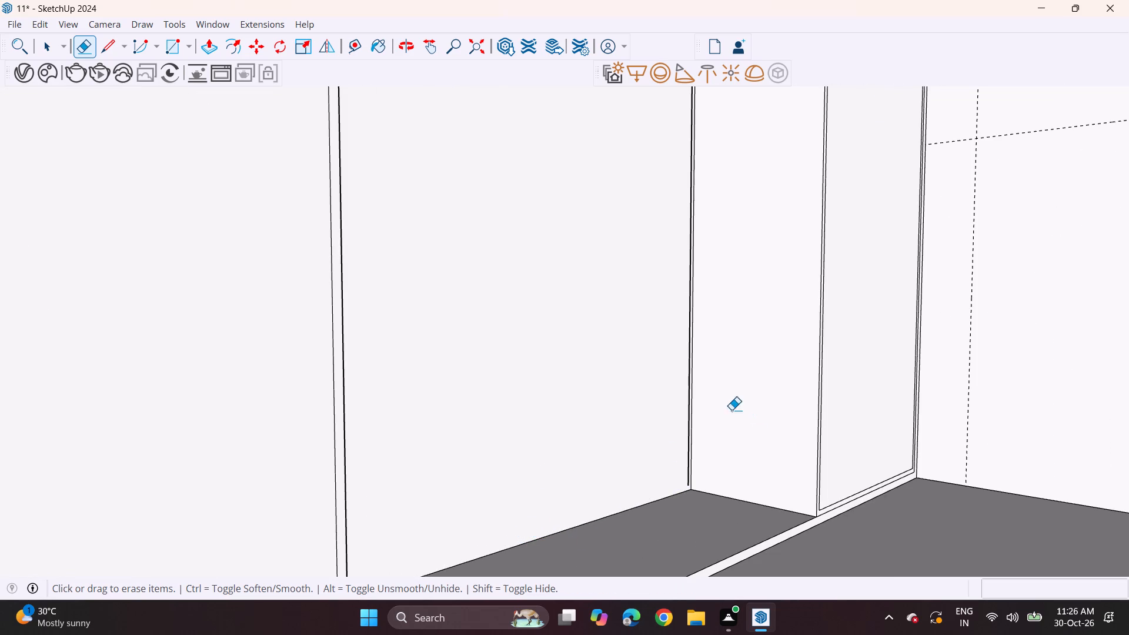
click(689, 461)
Erase the remaining upper outline pieces and the near vertical outline on the niche's back face.
scroll(686, 457, down, 4)
scroll(637, 425, up, 4)
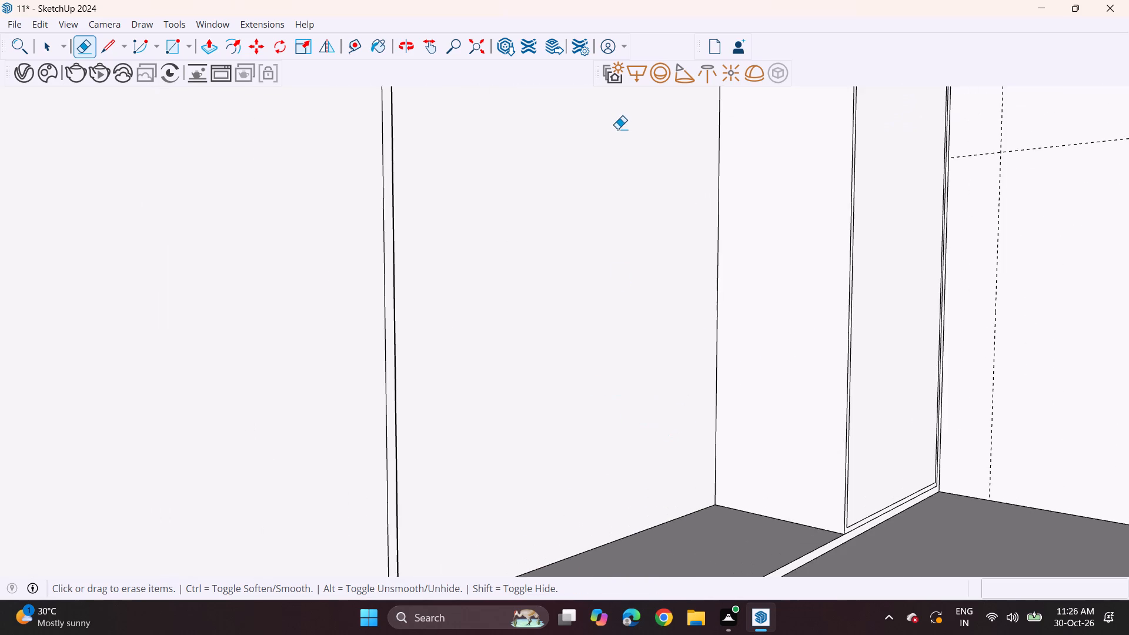
scroll(617, 129, down, 4)
middle_drag(621, 129, 608, 233)
shift+scroll(608, 233, up, 1)
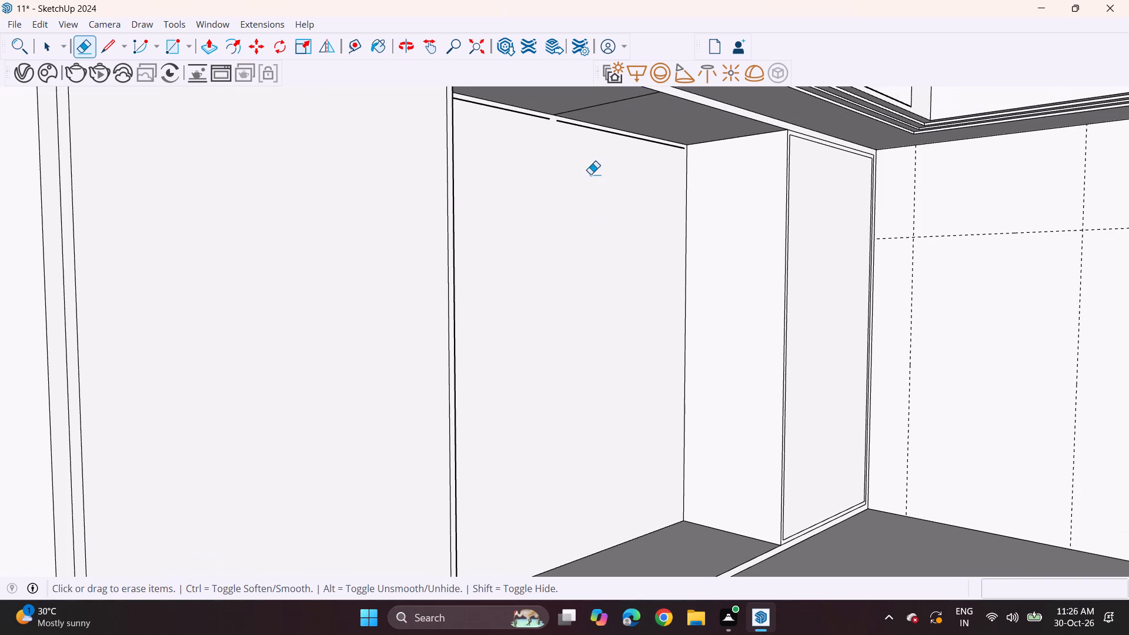
click(569, 126)
click(564, 122)
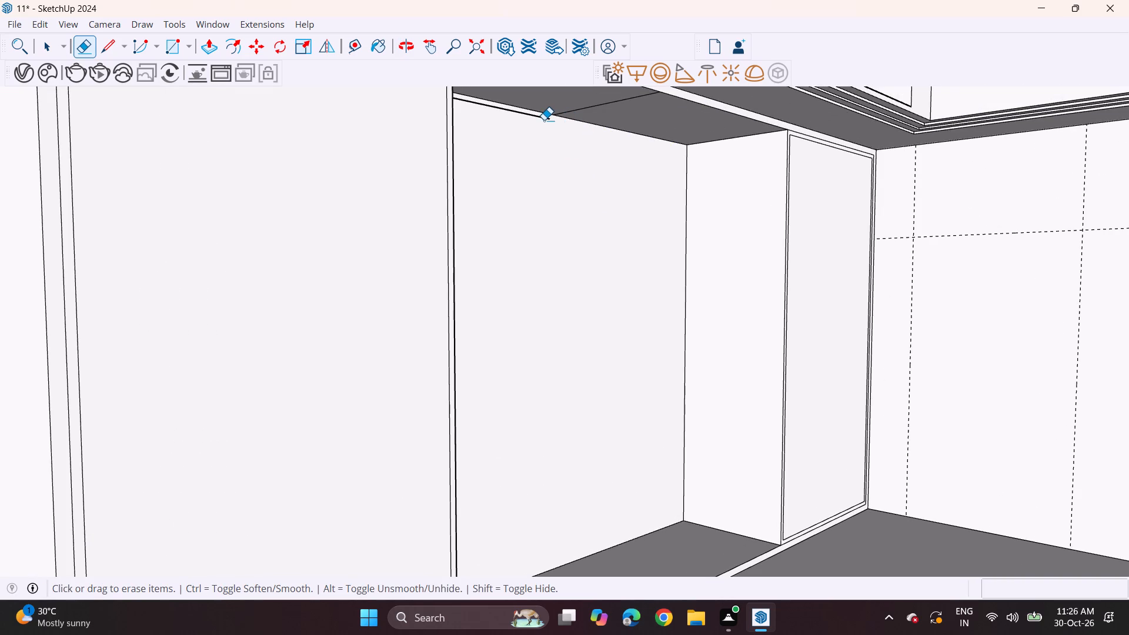
click(544, 117)
scroll(587, 308, up, 4)
middle_drag(564, 322, 475, 329)
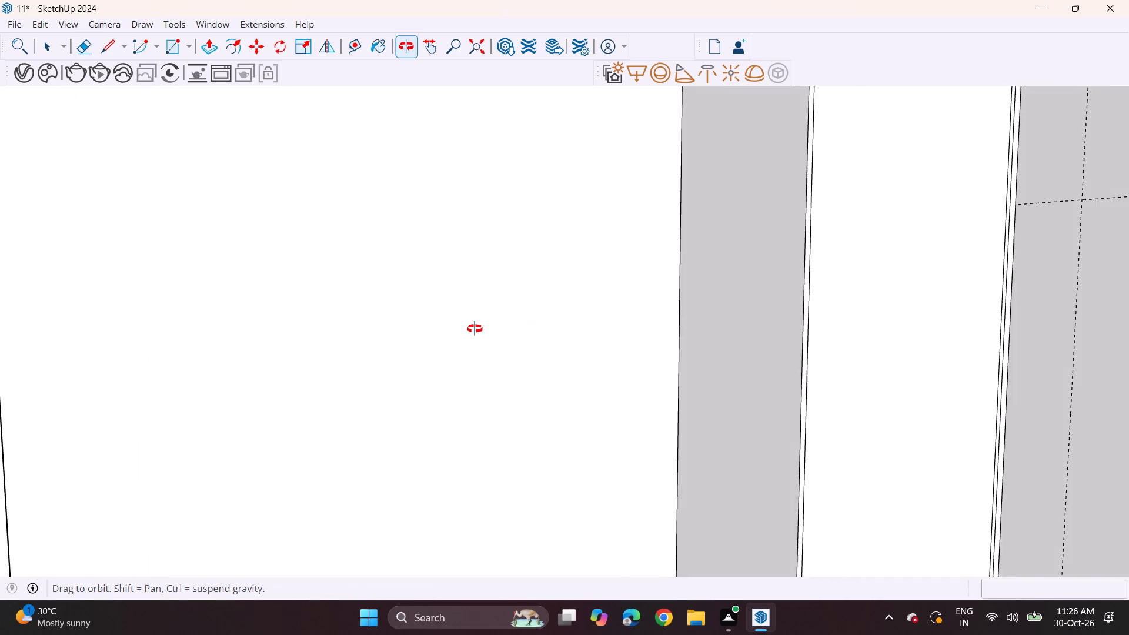
middle_drag(475, 329, 415, 339)
shift+middle_drag(425, 340, 609, 341)
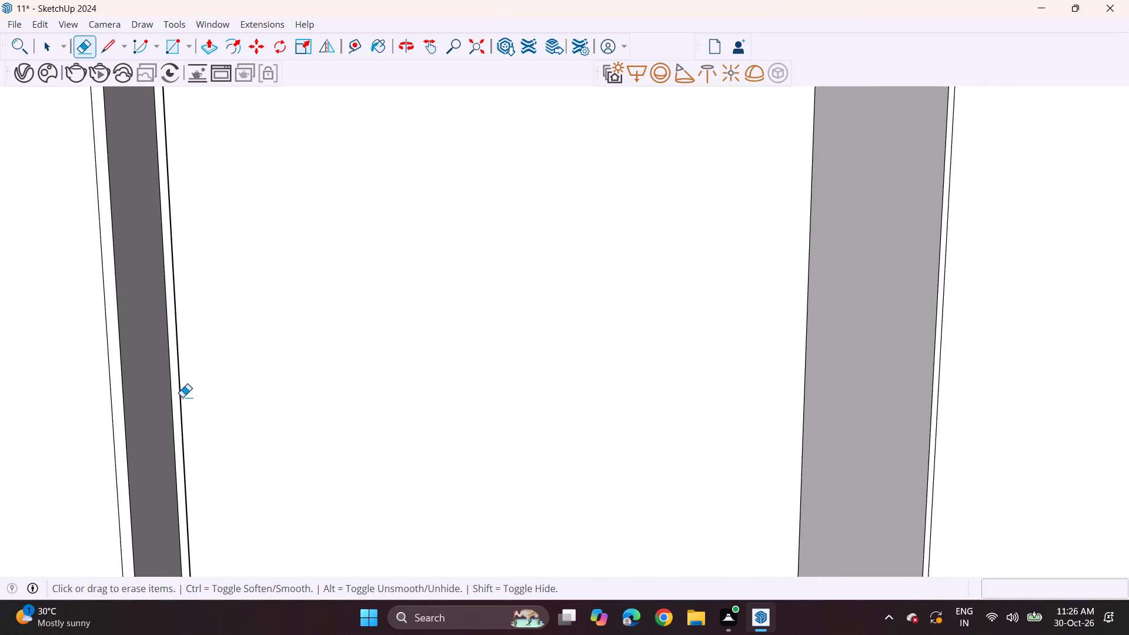
click(179, 397)
Erase the seam line across the niche's ceiling.
middle_drag(195, 406, 539, 316)
scroll(536, 314, down, 10)
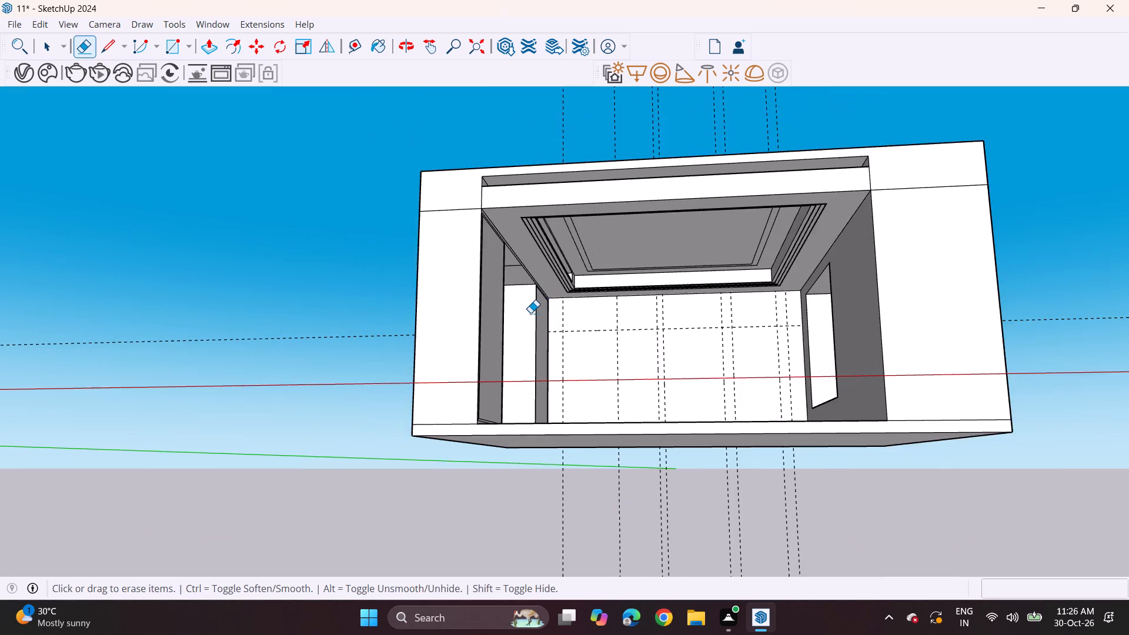
shift+middle_drag(543, 296, 456, 344)
scroll(456, 344, down, 1)
scroll(406, 337, up, 10)
click(415, 298)
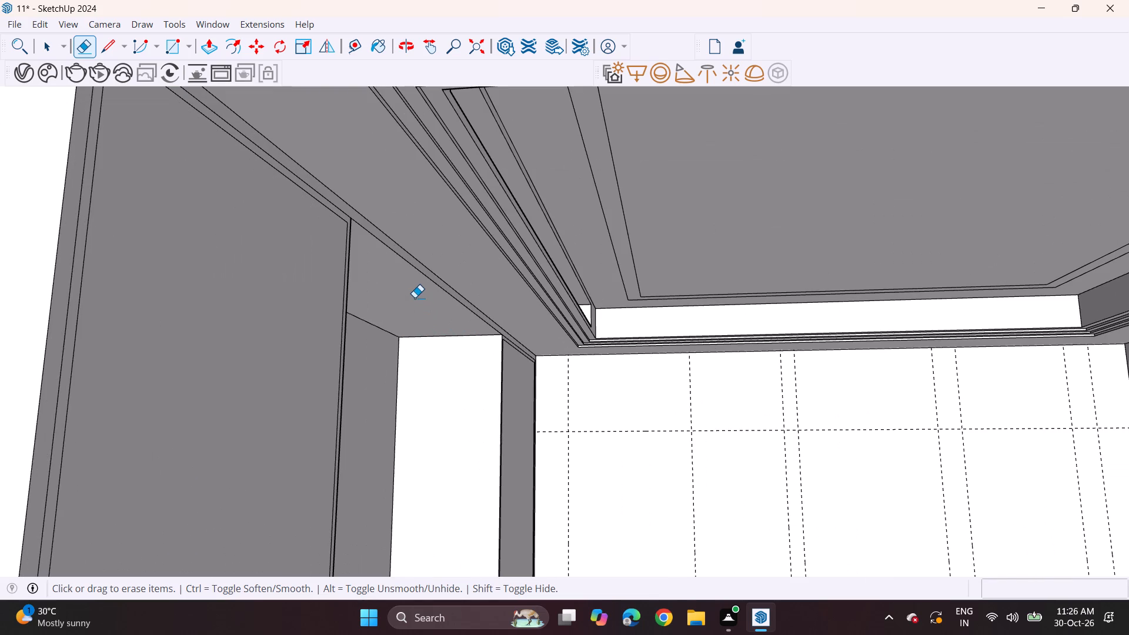
Place a horizontal guide 1' above the bottom edge of the niche's far end face.
scroll(415, 298, down, 5)
scroll(433, 322, up, 1)
middle_drag(430, 322, 400, 350)
scroll(400, 350, down, 5)
shift+middle_drag(411, 365, 411, 297)
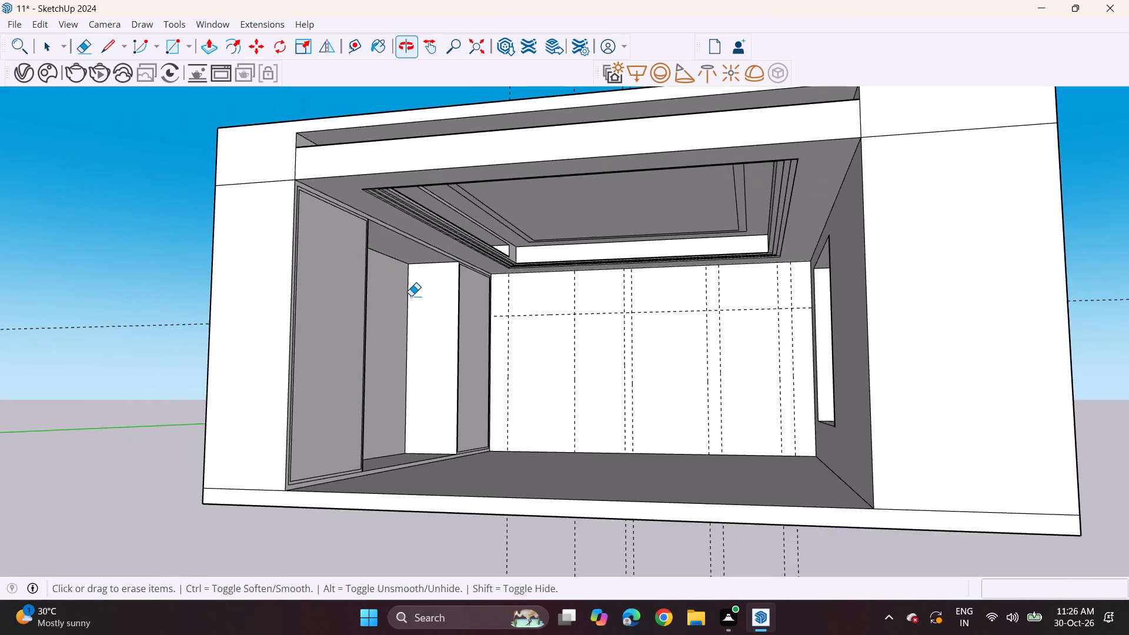
middle_drag(411, 296, 392, 360)
scroll(426, 396, up, 1)
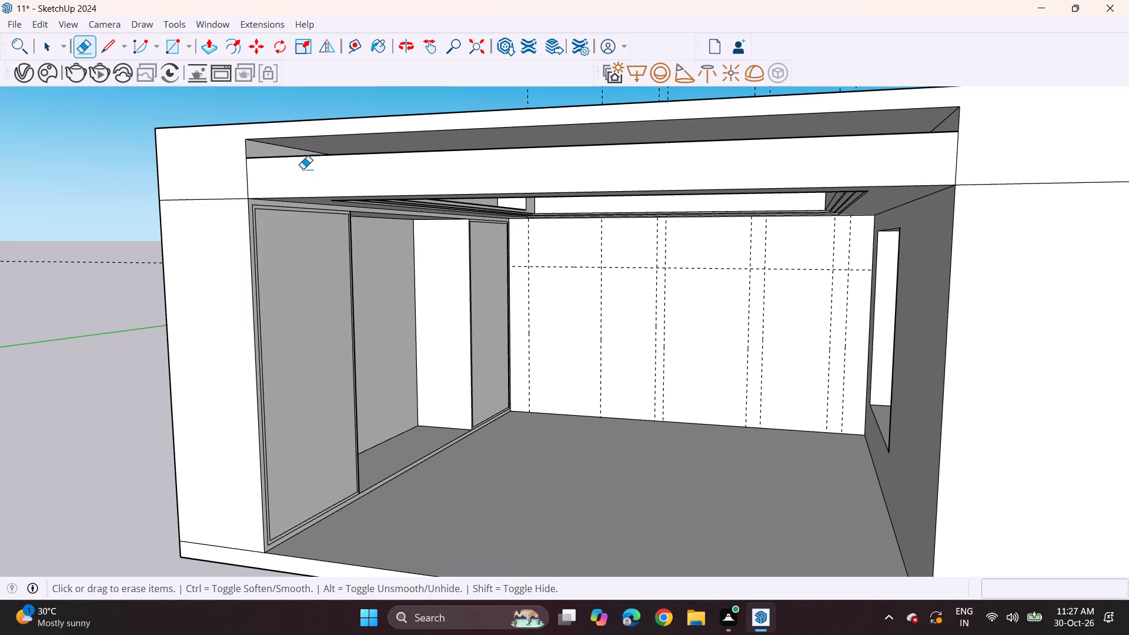
click(350, 44)
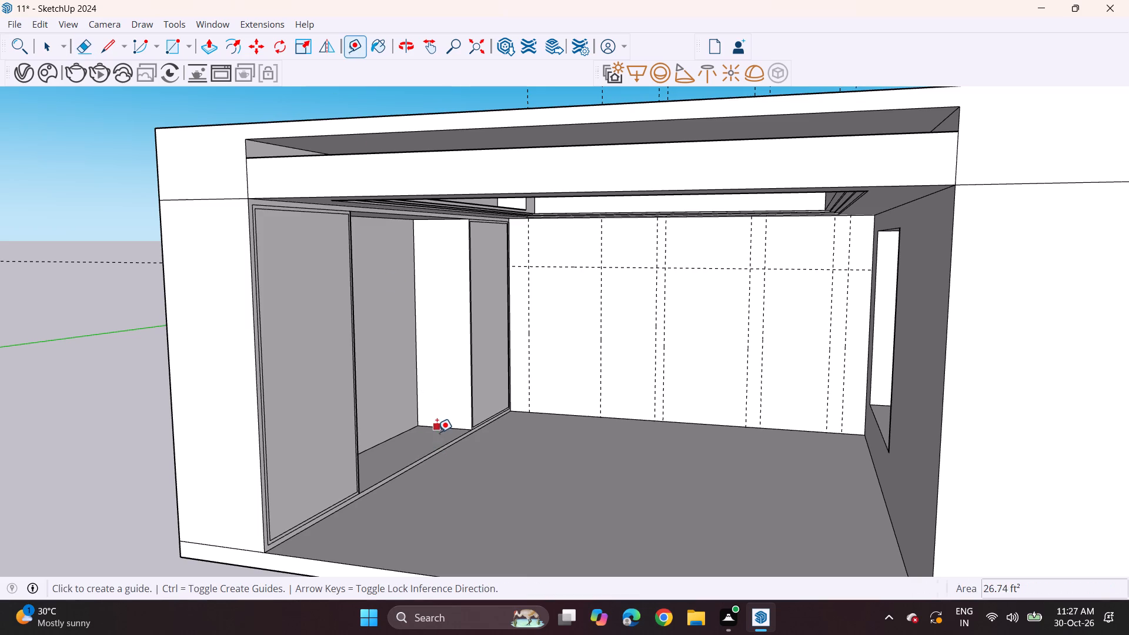
click(441, 426)
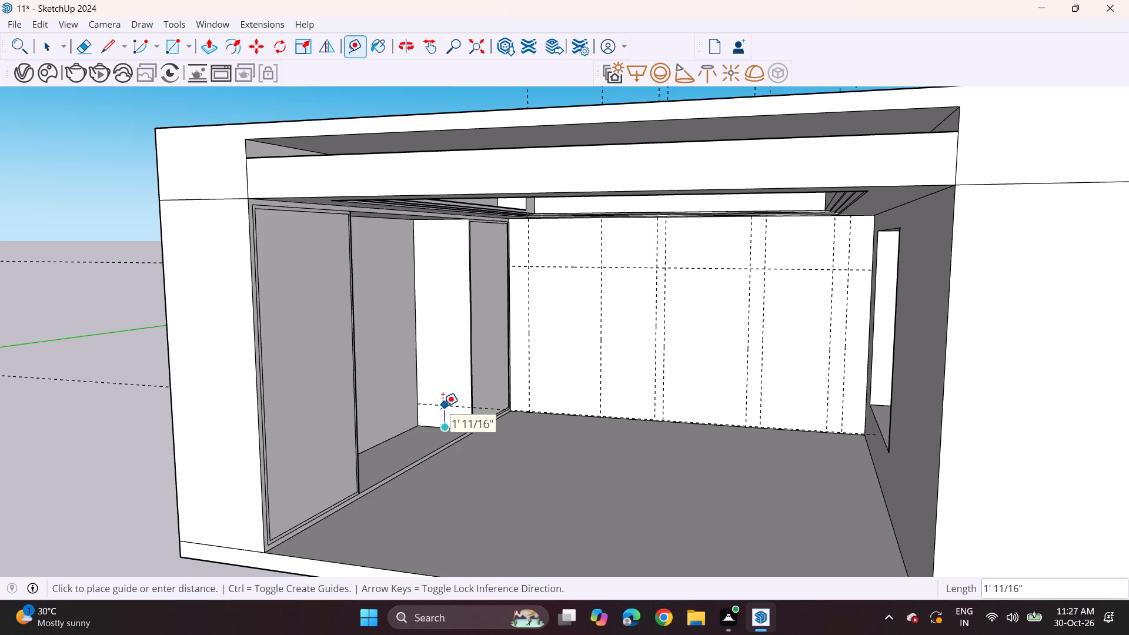
text(1')
key(Return)
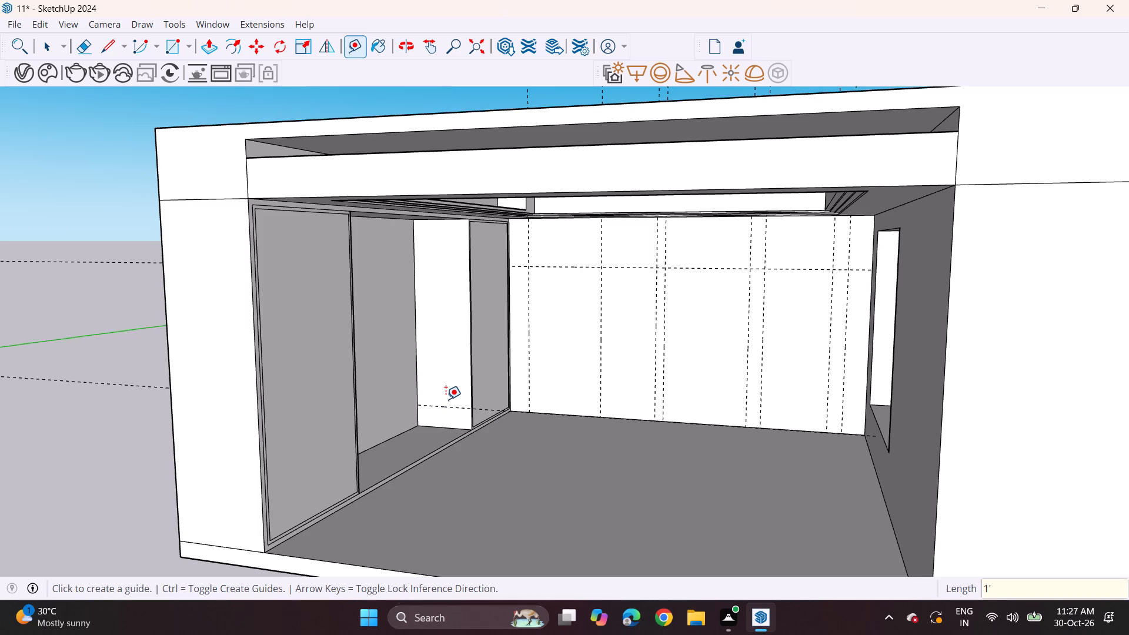
Add two more horizontal guides on the niche's far end face, 2' above the first and 4' above the second.
click(449, 407)
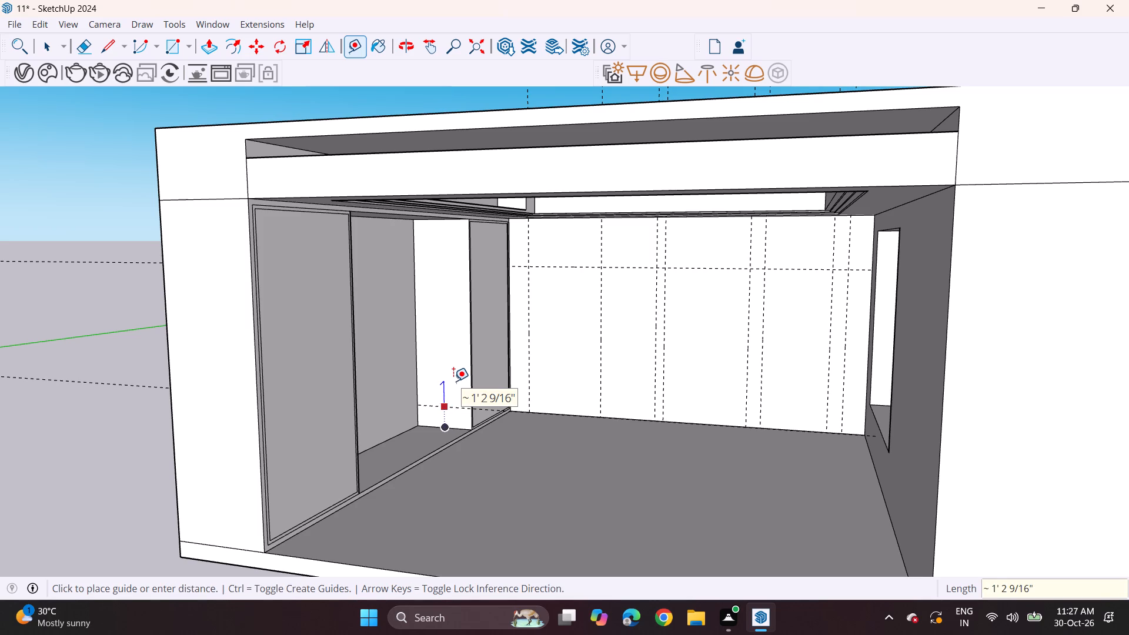
key(Escape)
click(459, 412)
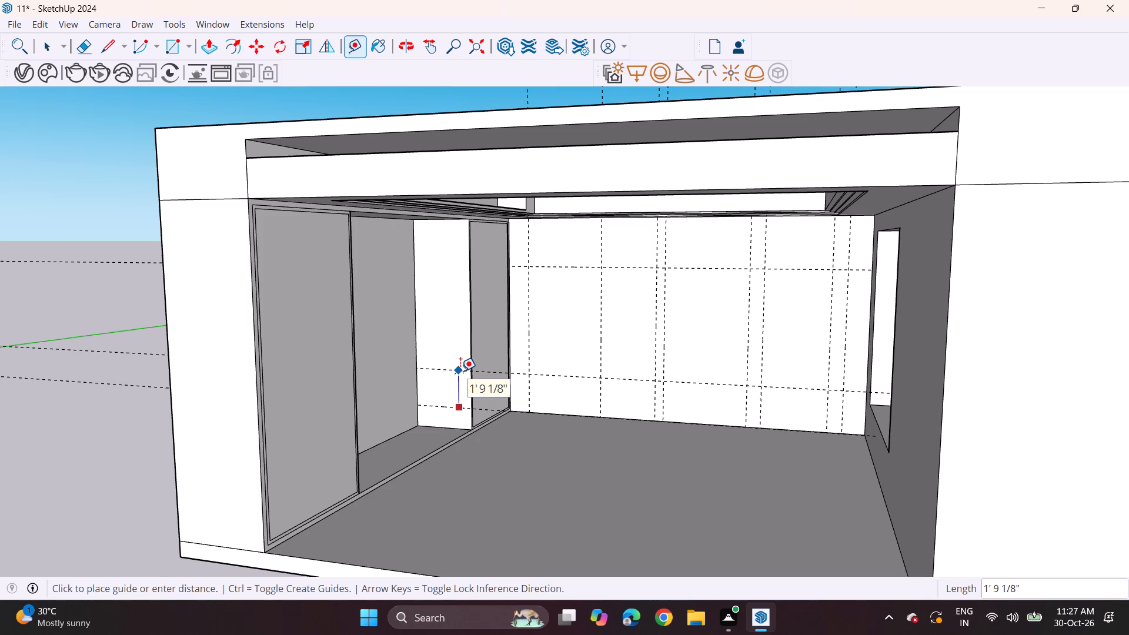
text(2')
key(Return)
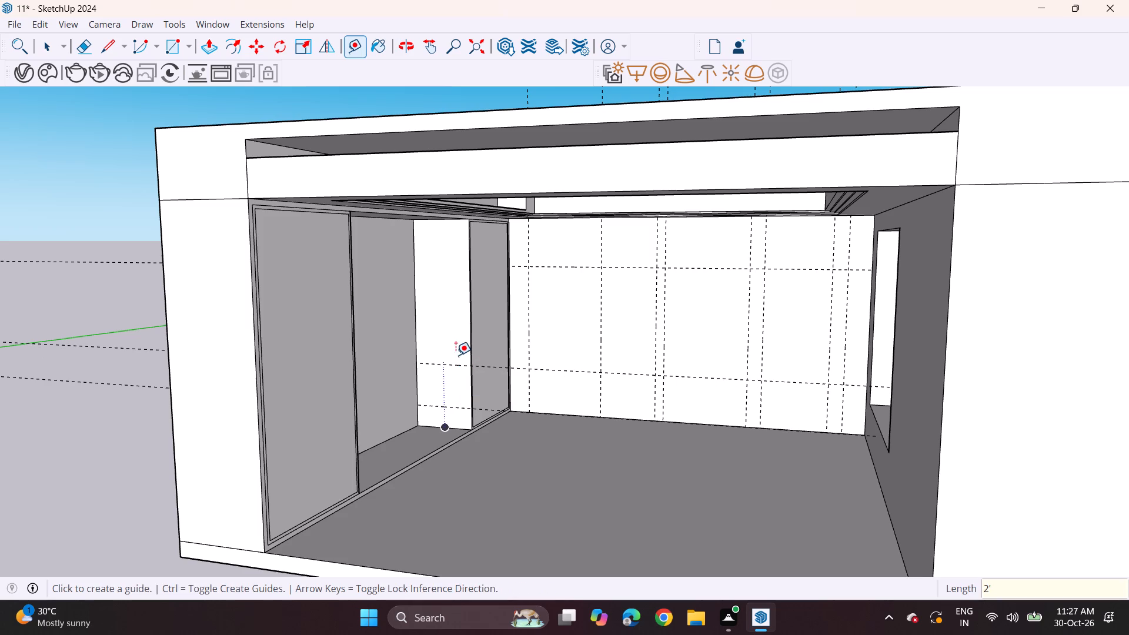
click(453, 366)
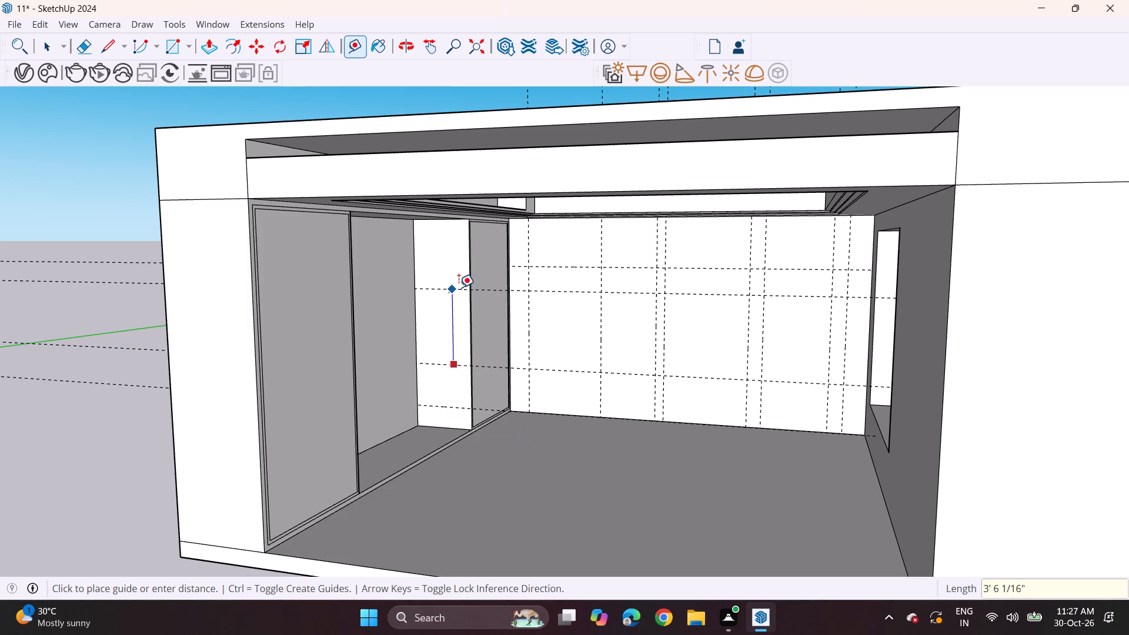
text(4')
key(Return)
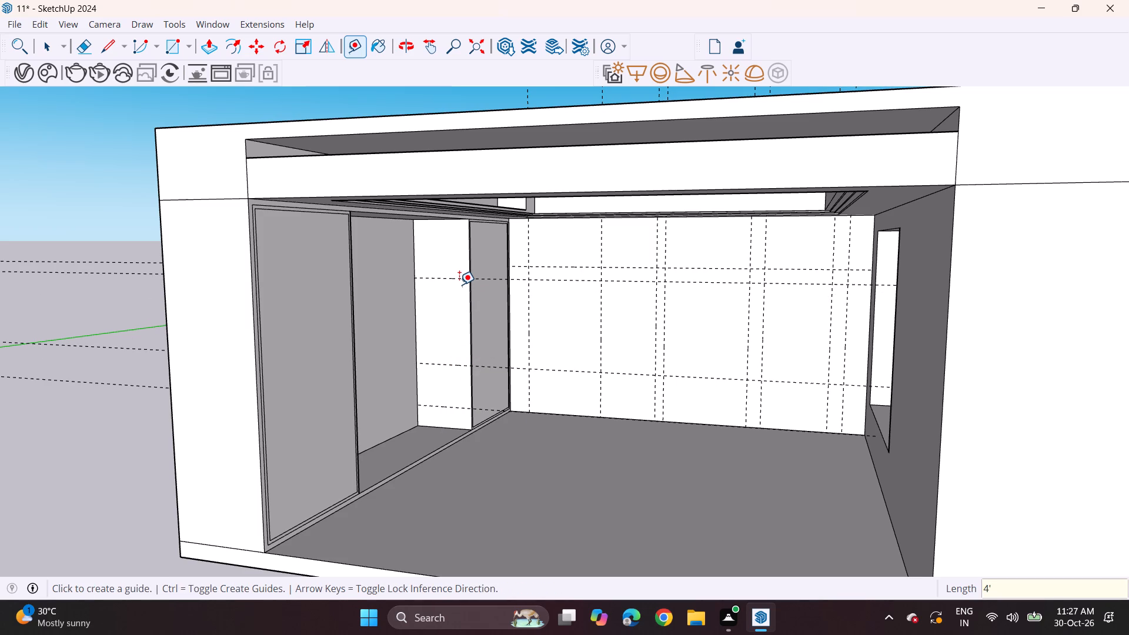
click(447, 406)
key(Escape)
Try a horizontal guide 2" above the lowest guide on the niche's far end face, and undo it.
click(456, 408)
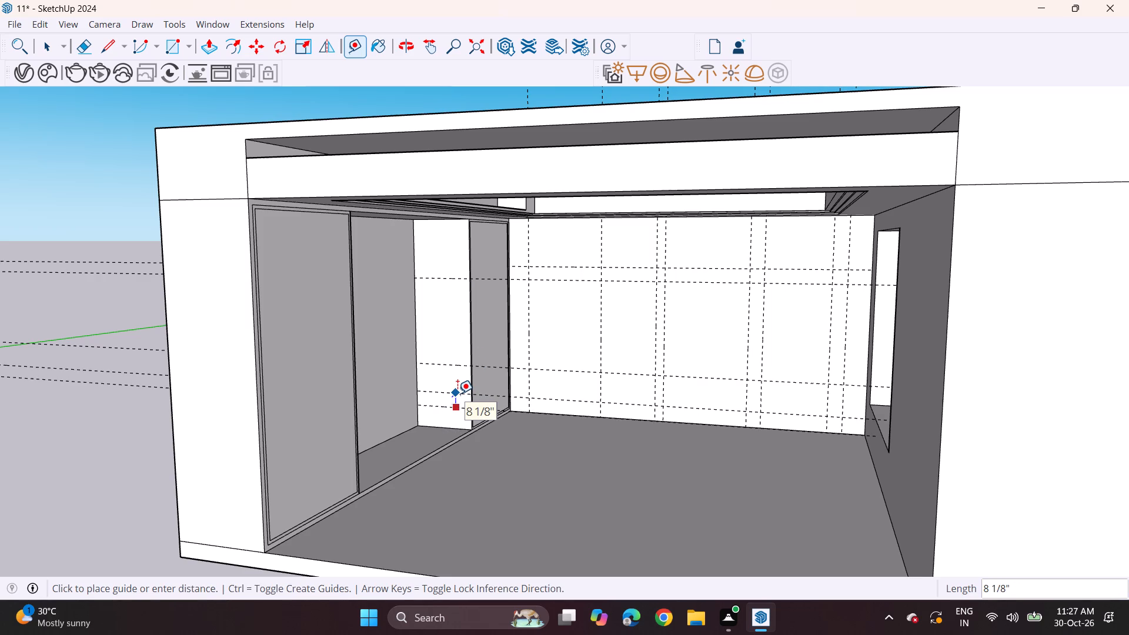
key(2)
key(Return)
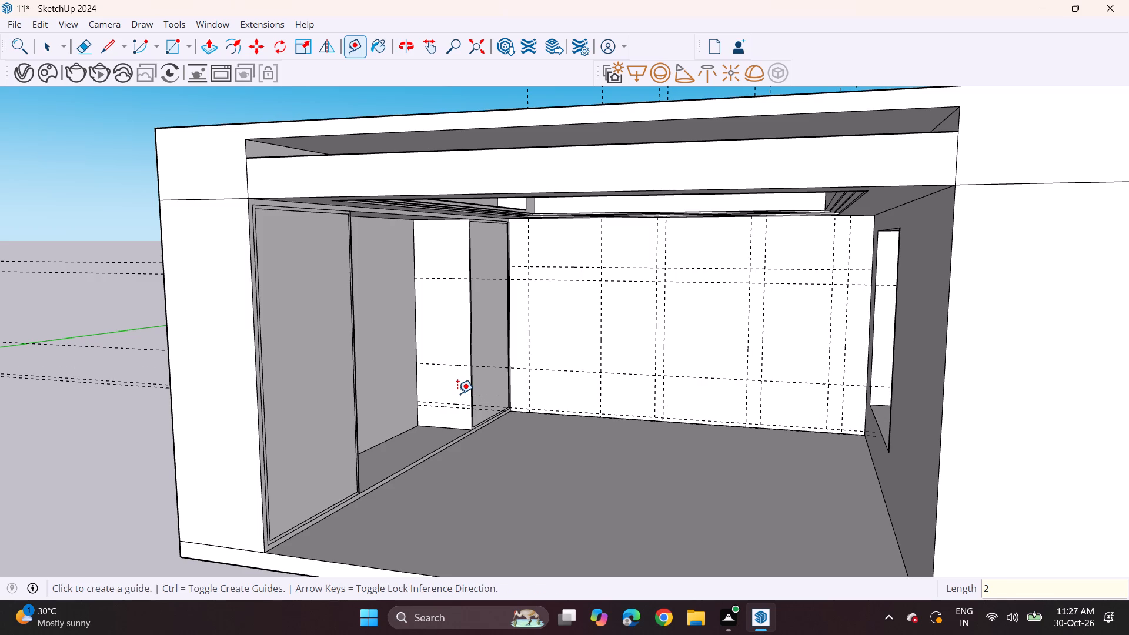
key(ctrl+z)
Add a horizontal guide 1" above each of the three existing guides on the niche's far end face.
click(462, 408)
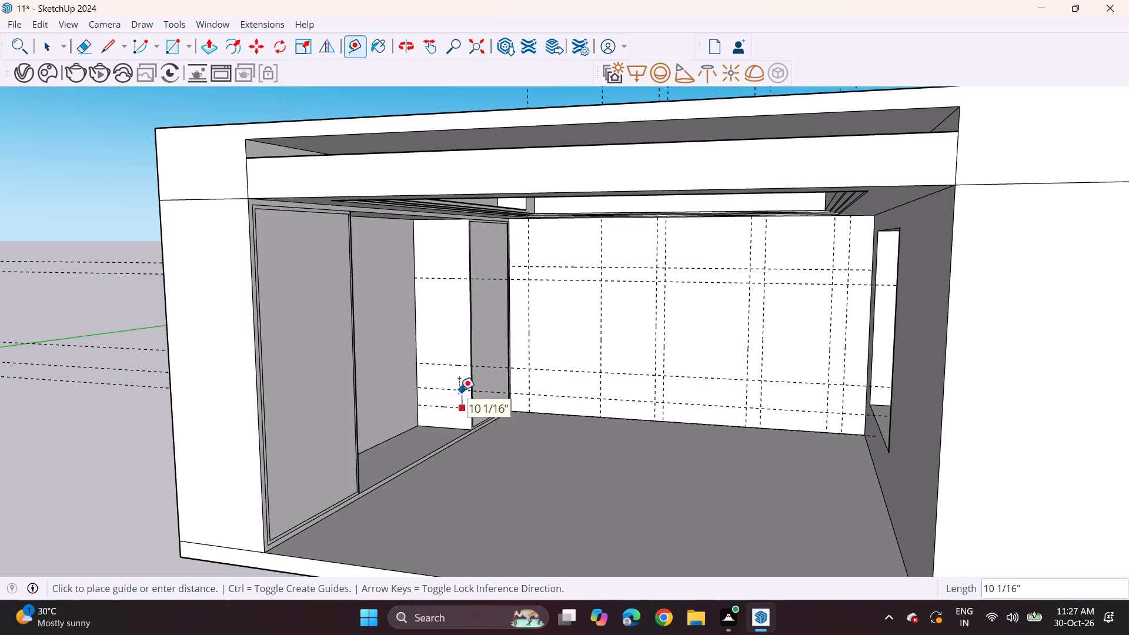
key(1)
key(Return)
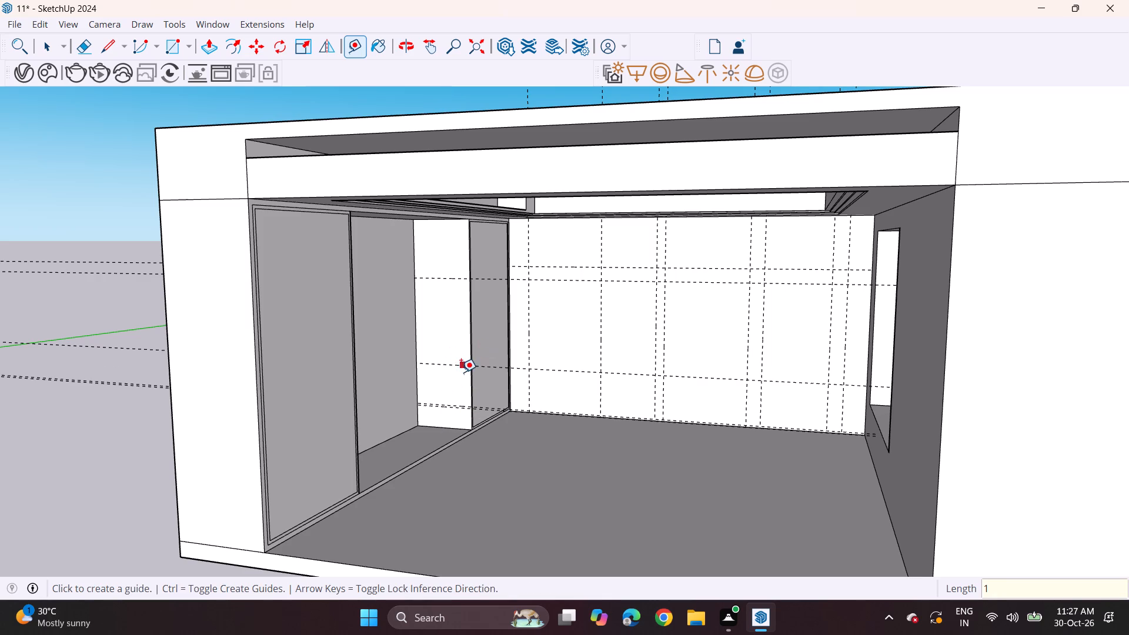
click(461, 366)
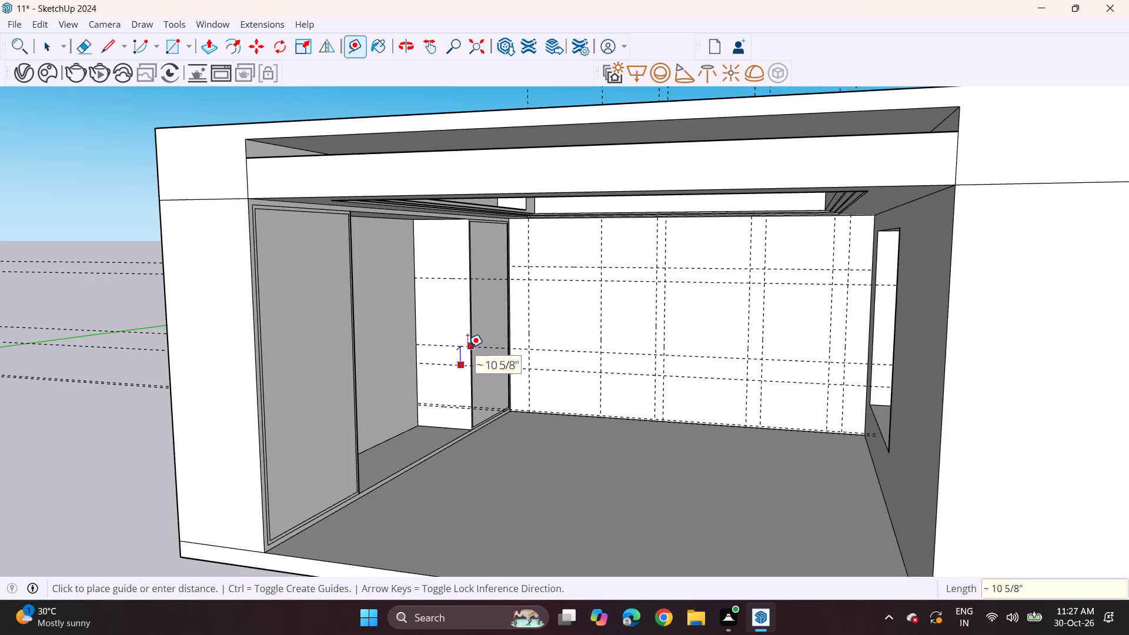
key(1)
key(Return)
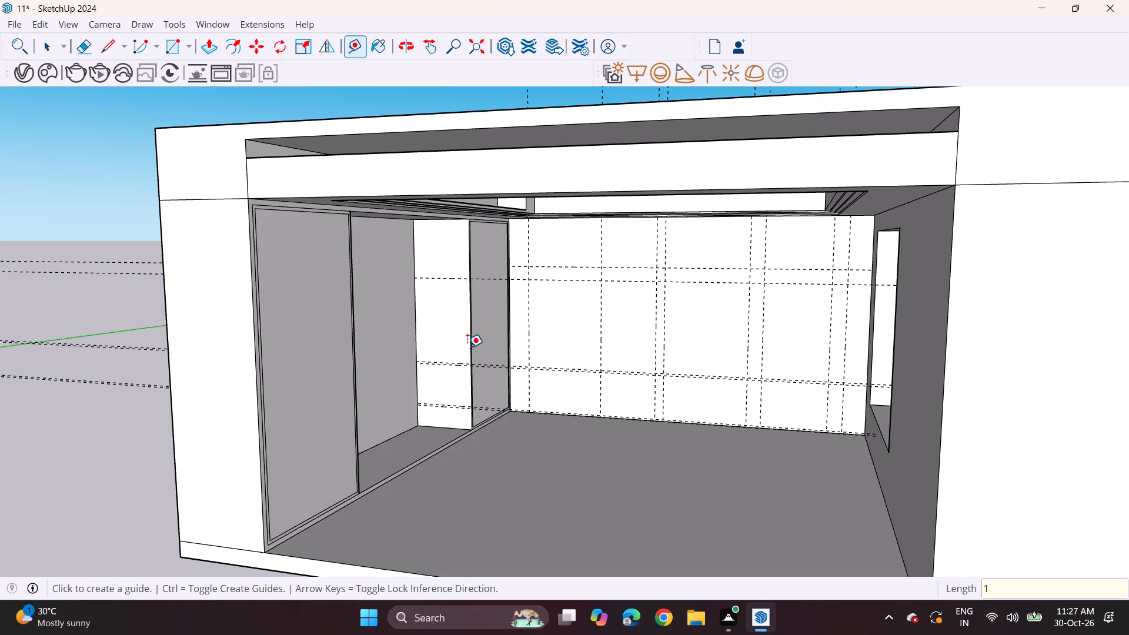
click(457, 279)
key(1)
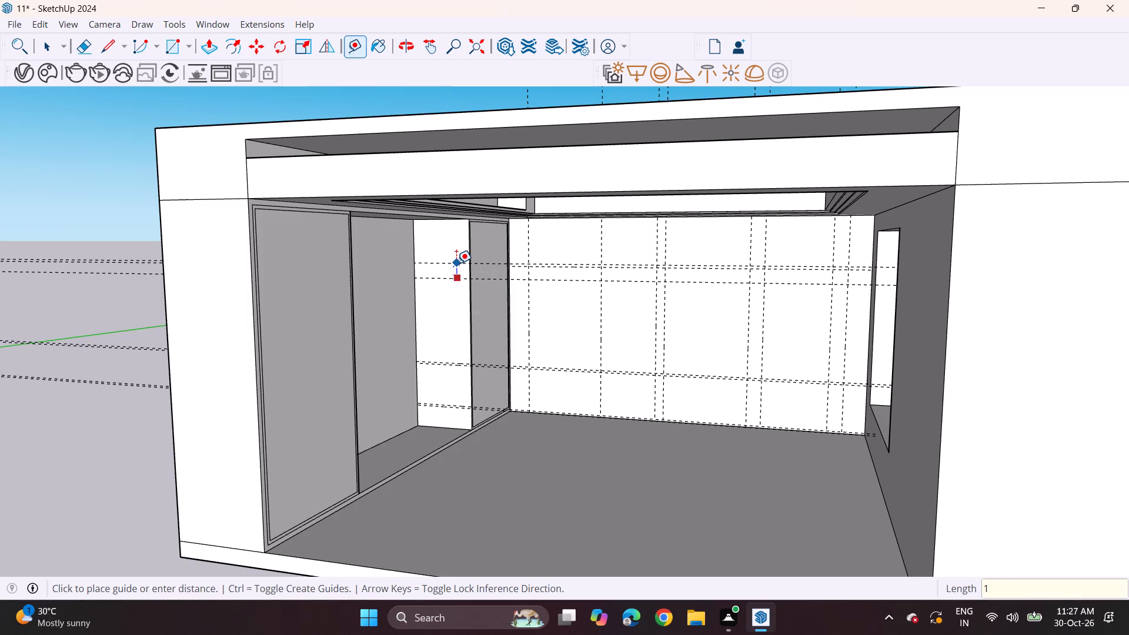
key(Return)
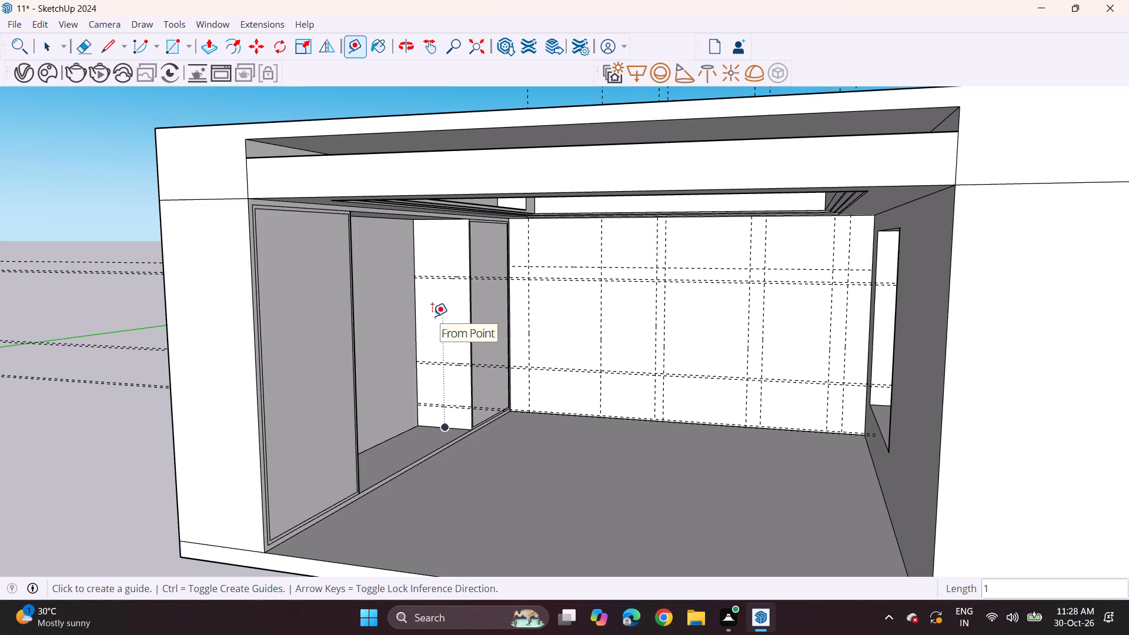
Draw thin rectangles across the niche's far end face between the lowest pair and the middle pair of guides.
click(174, 48)
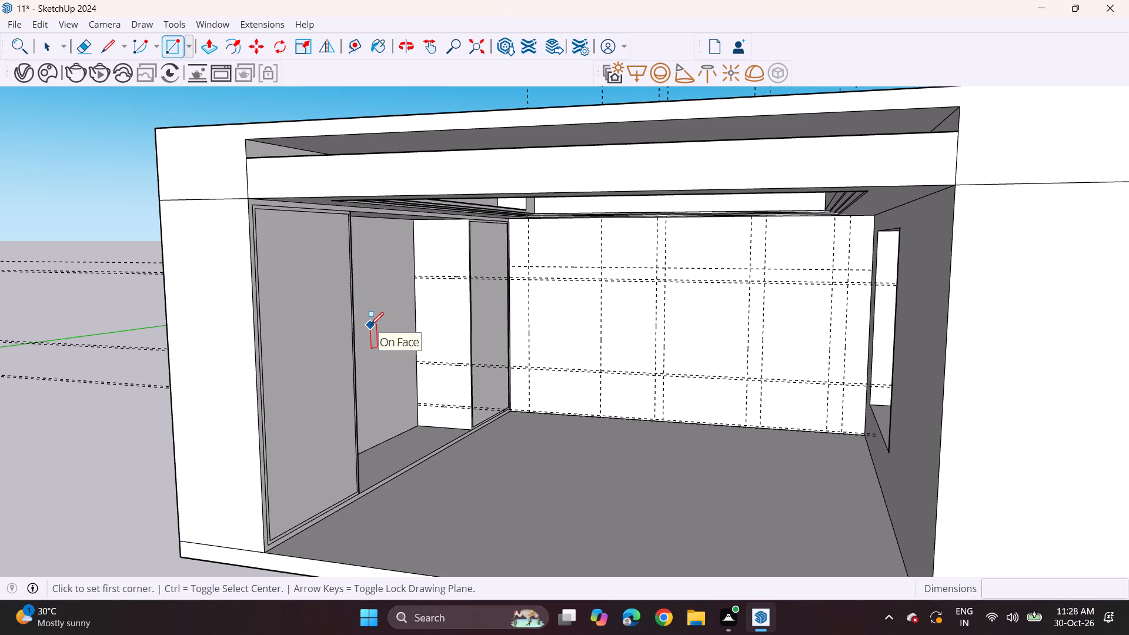
scroll(428, 409, up, 3)
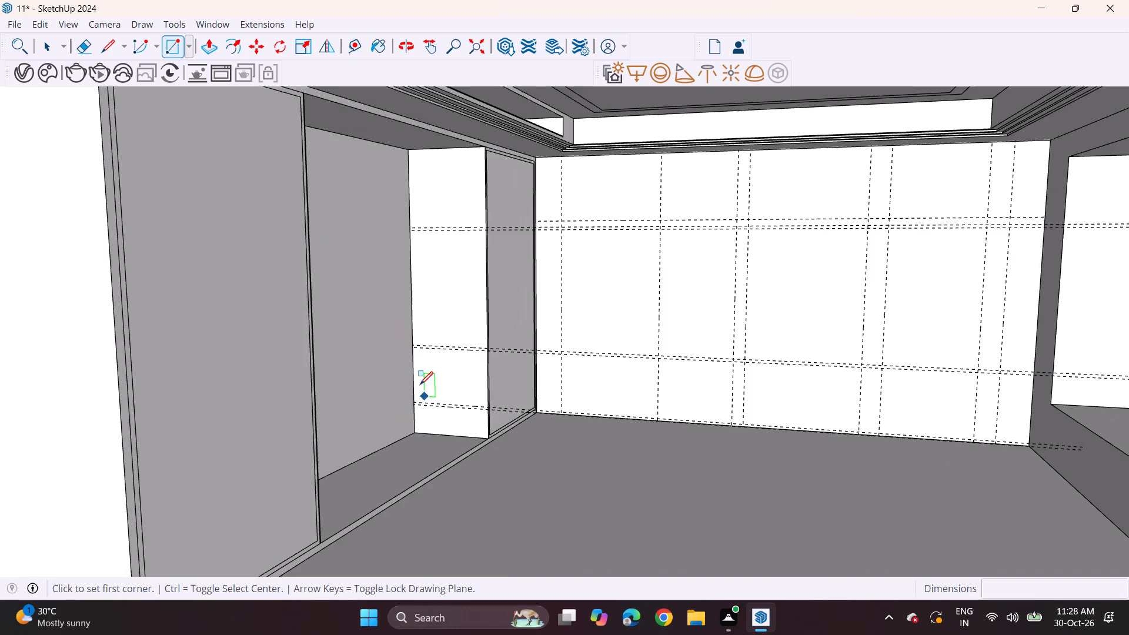
scroll(419, 383, up, 12)
click(405, 428)
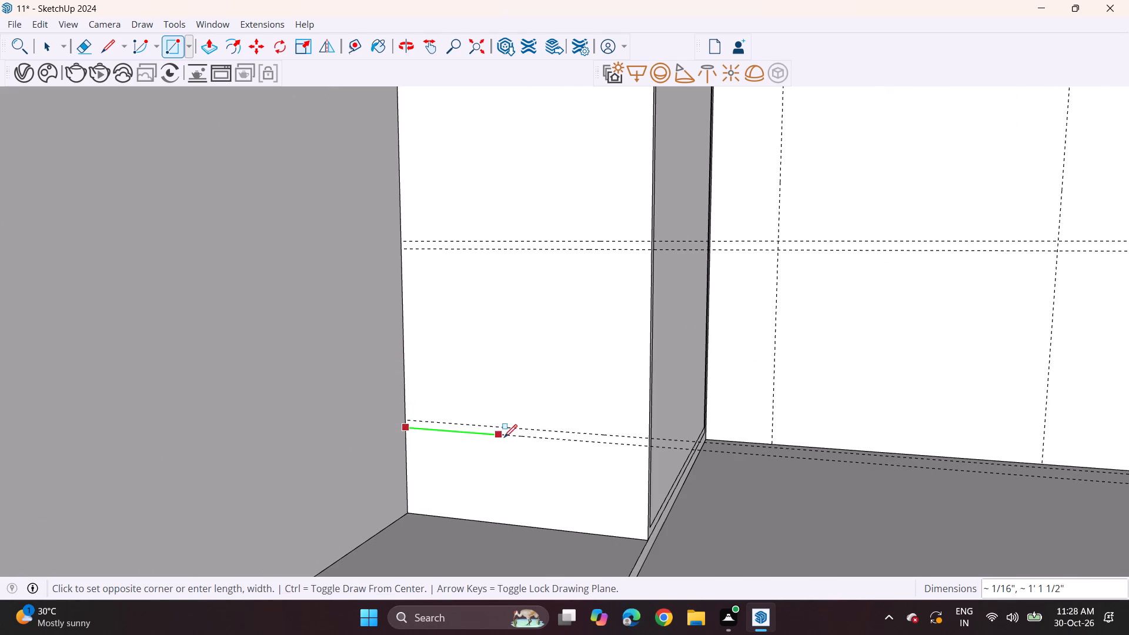
click(650, 440)
scroll(642, 435, down, 5)
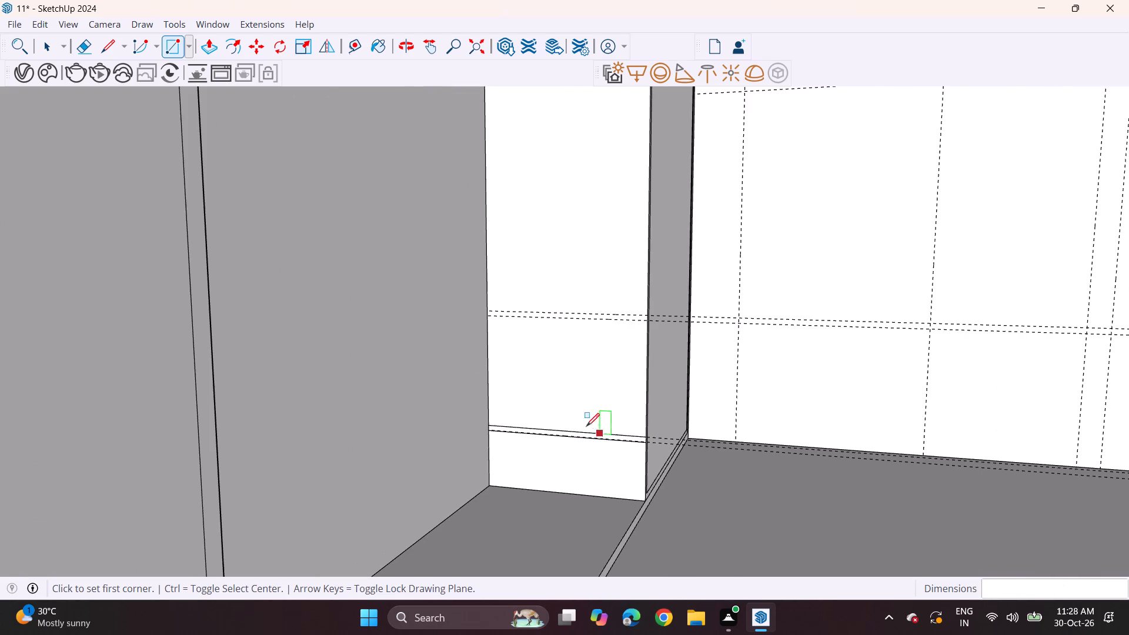
scroll(486, 319, up, 7)
click(485, 305)
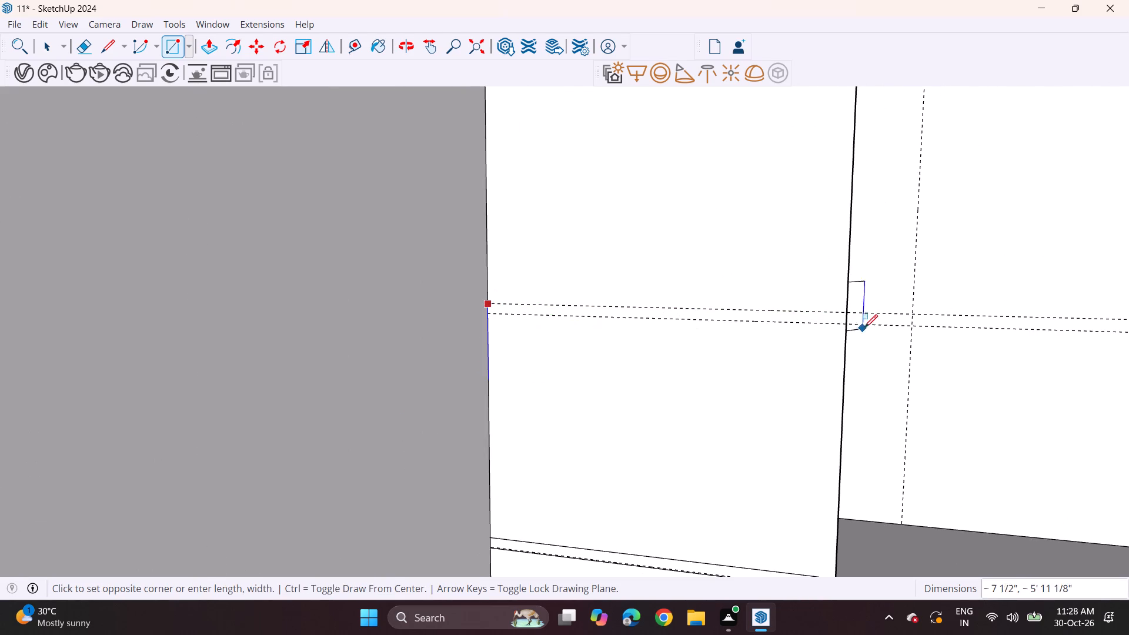
click(847, 327)
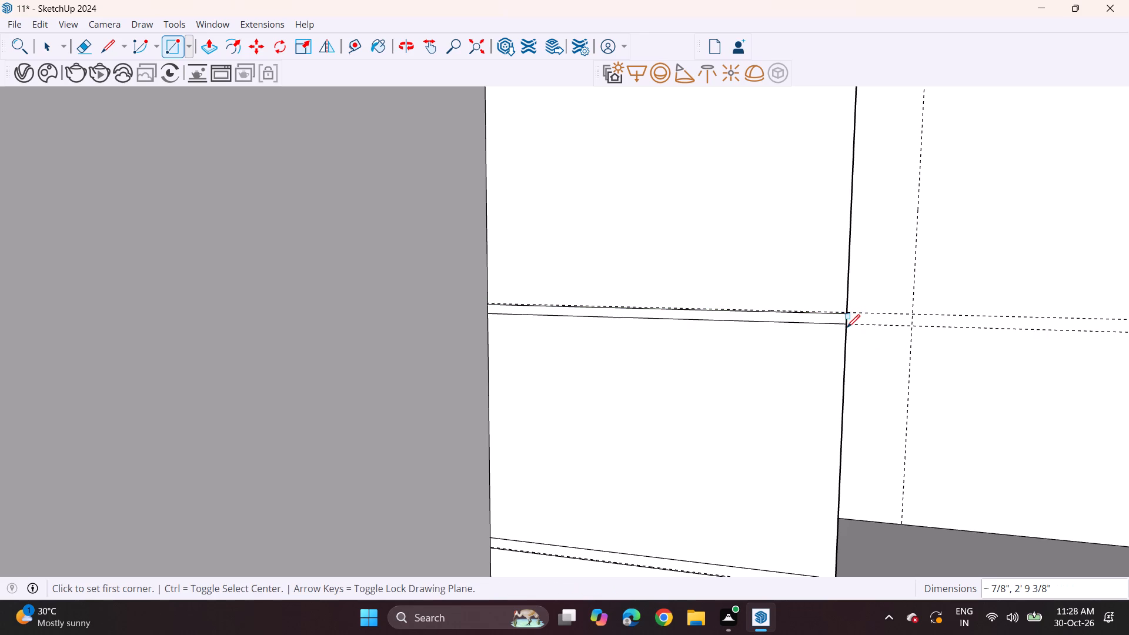
Draw a third thin rectangle across the niche's far end face between the uppermost pair of closely spaced guides.
scroll(757, 335, down, 12)
scroll(676, 321, down, 7)
middle_drag(683, 319, 624, 319)
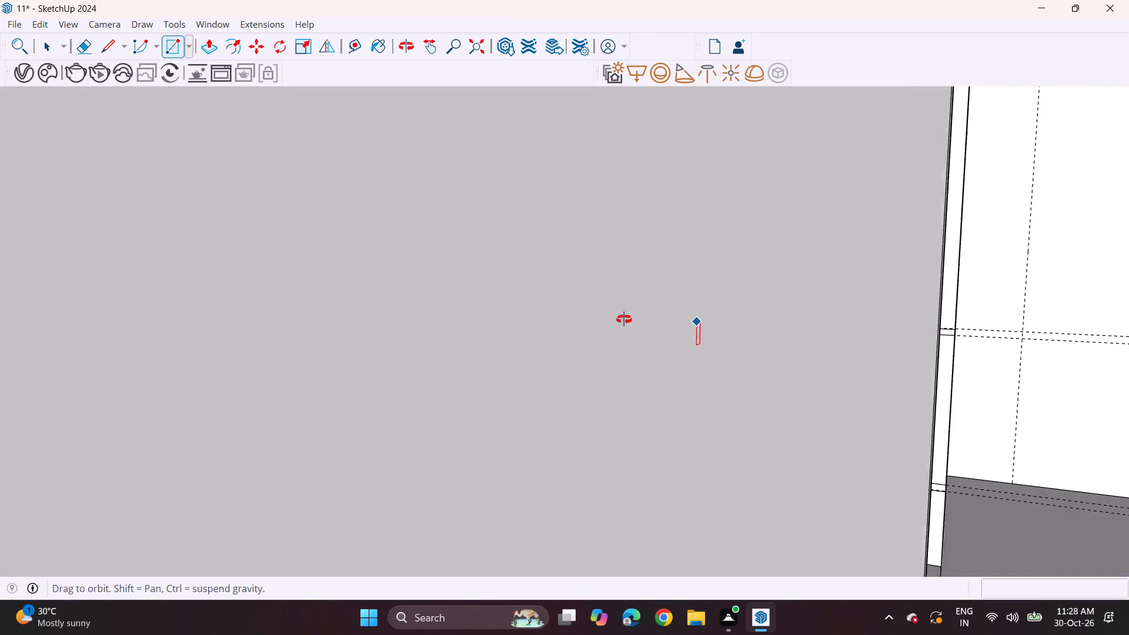
middle_drag(624, 319, 612, 316)
scroll(619, 316, up, 1)
scroll(617, 316, down, 20)
scroll(617, 316, down, 17)
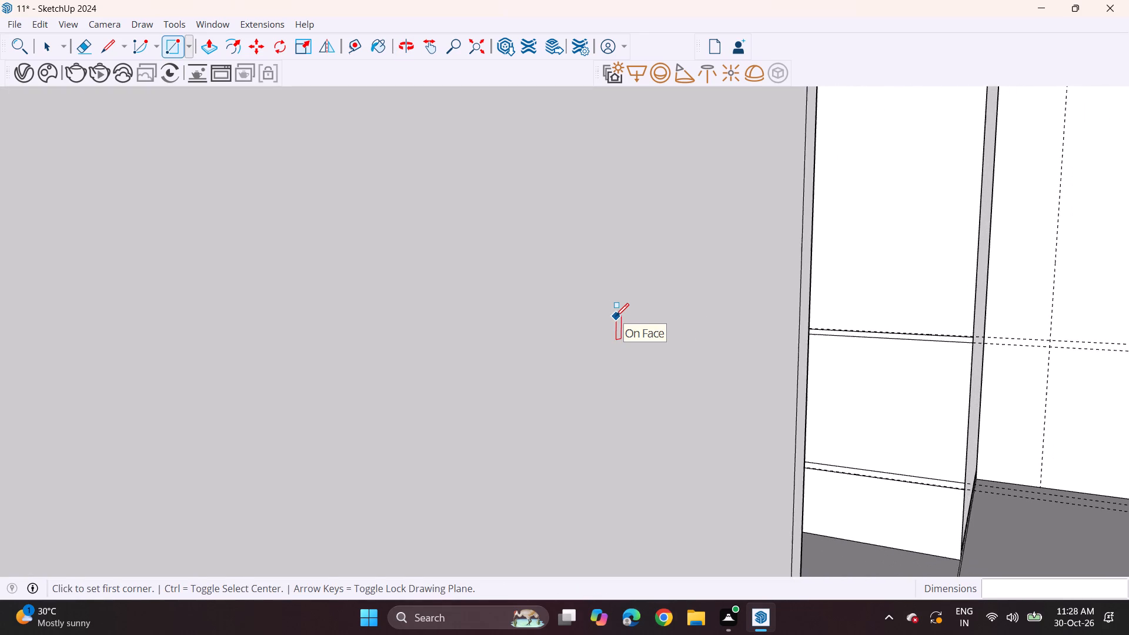
scroll(616, 316, down, 7)
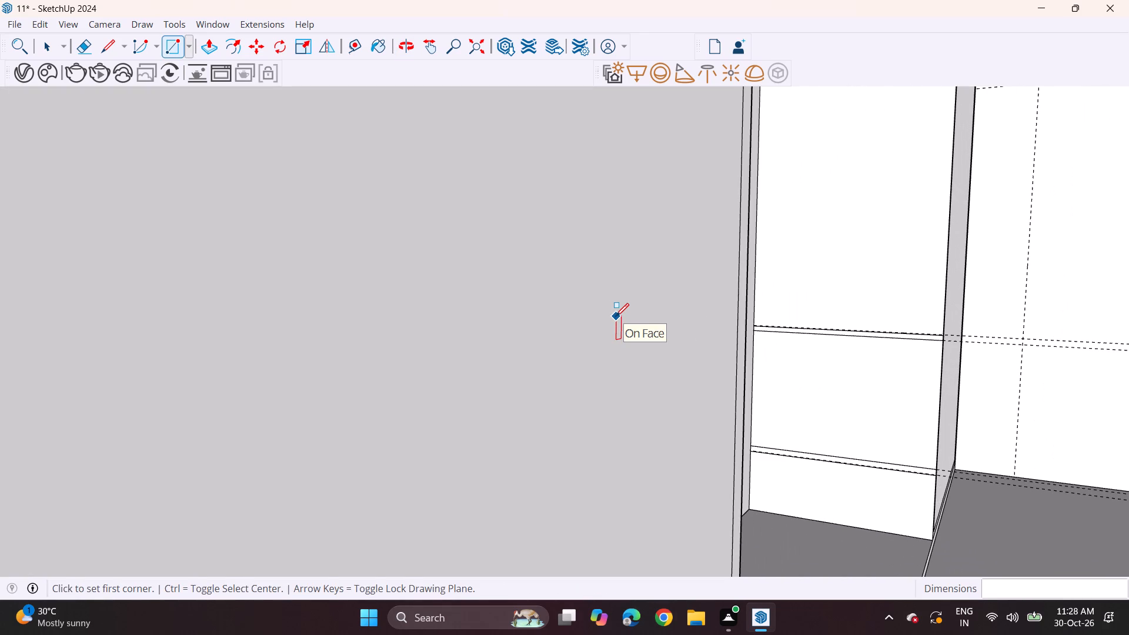
scroll(615, 316, down, 9)
scroll(615, 316, up, 1)
scroll(615, 316, down, 8)
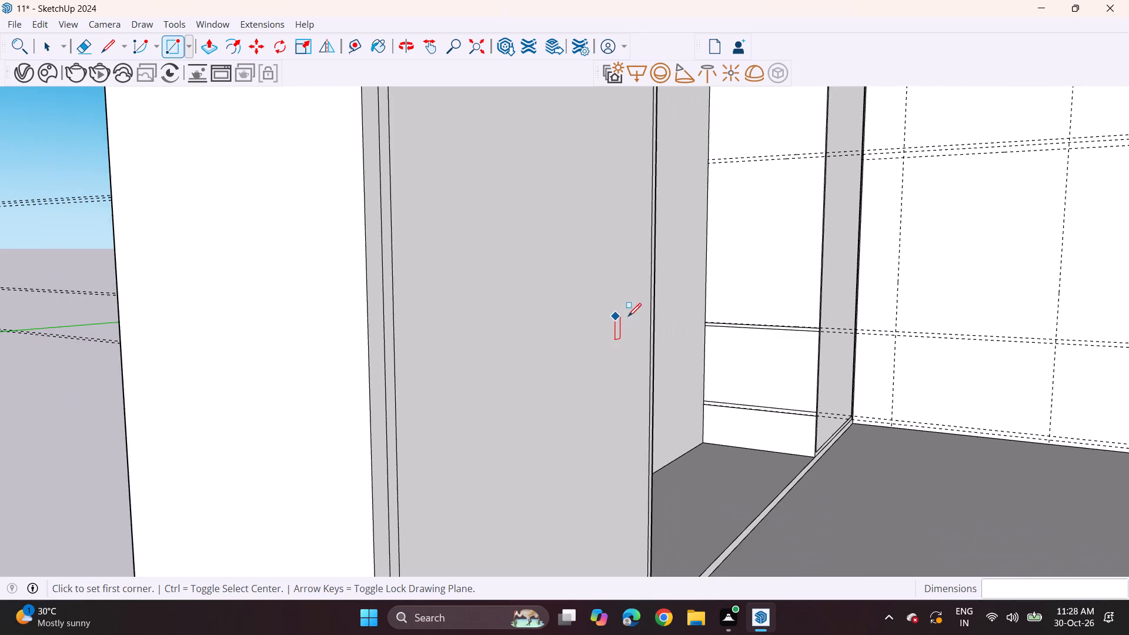
middle_drag(734, 308, 596, 365)
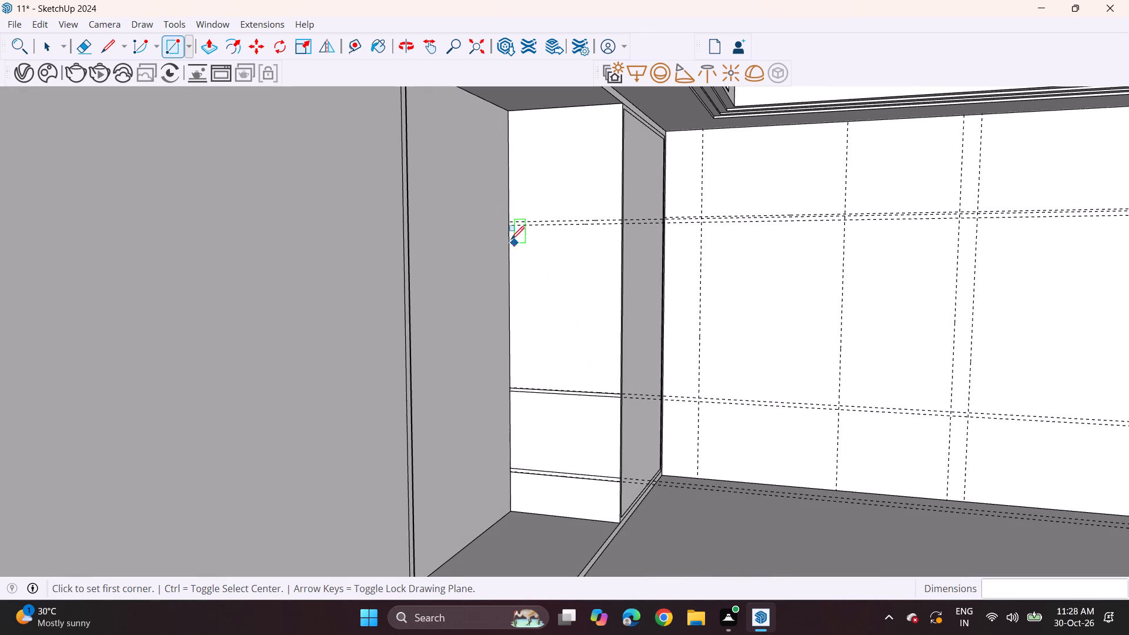
click(510, 220)
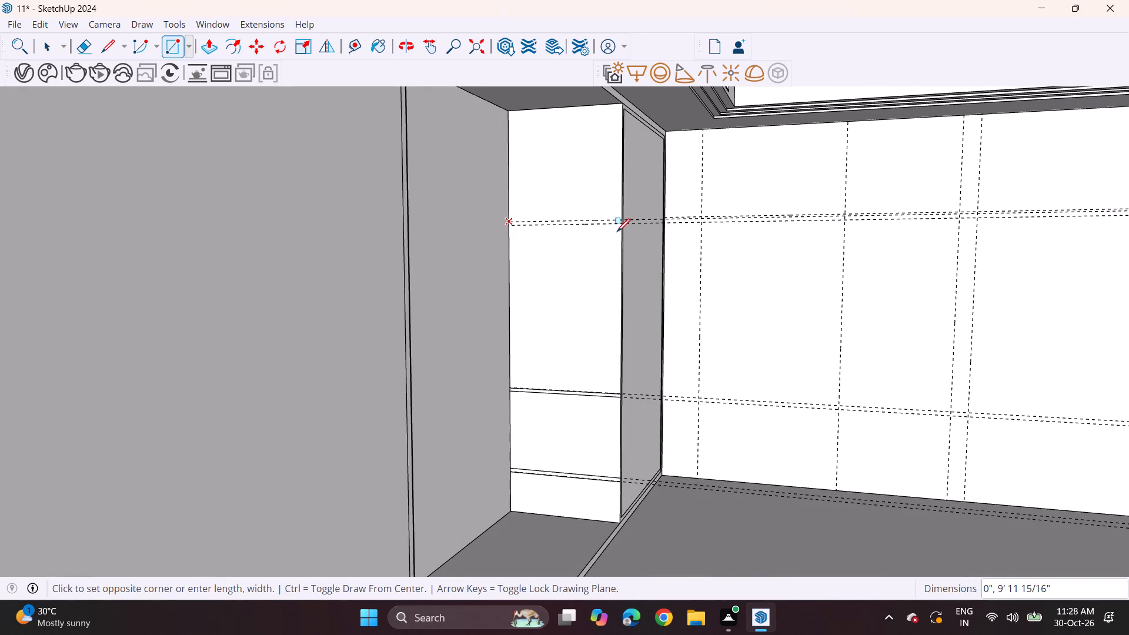
click(624, 224)
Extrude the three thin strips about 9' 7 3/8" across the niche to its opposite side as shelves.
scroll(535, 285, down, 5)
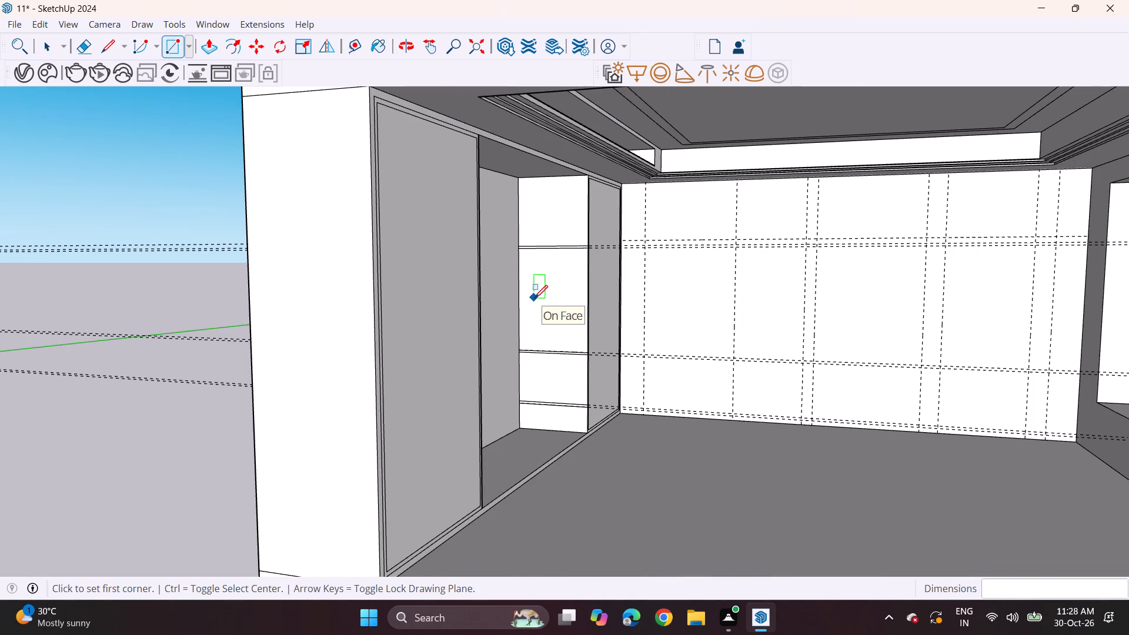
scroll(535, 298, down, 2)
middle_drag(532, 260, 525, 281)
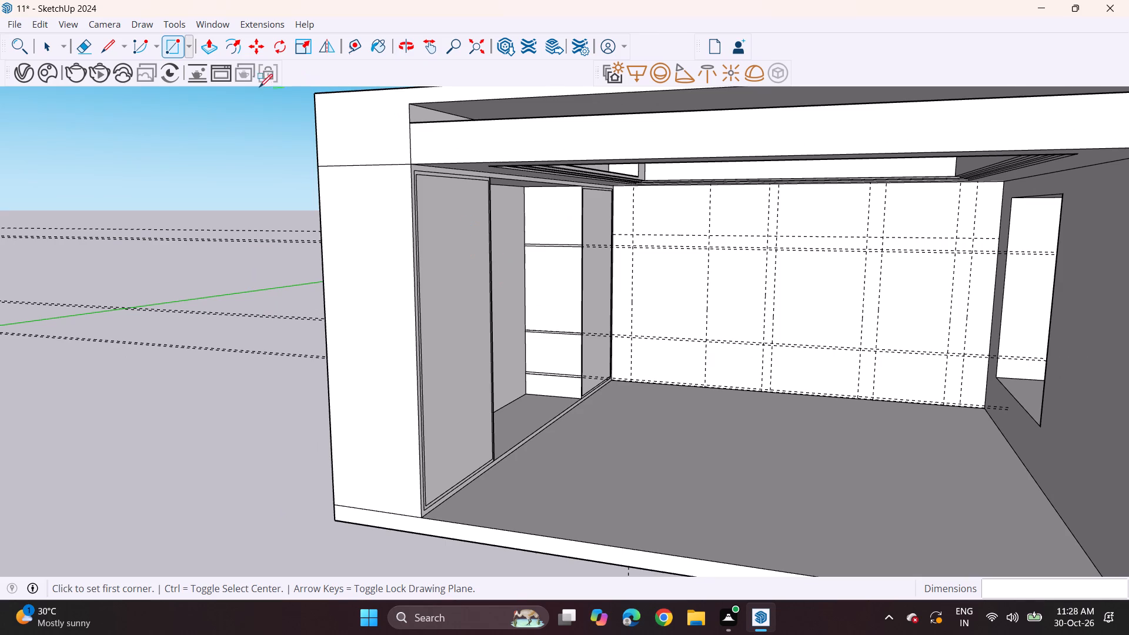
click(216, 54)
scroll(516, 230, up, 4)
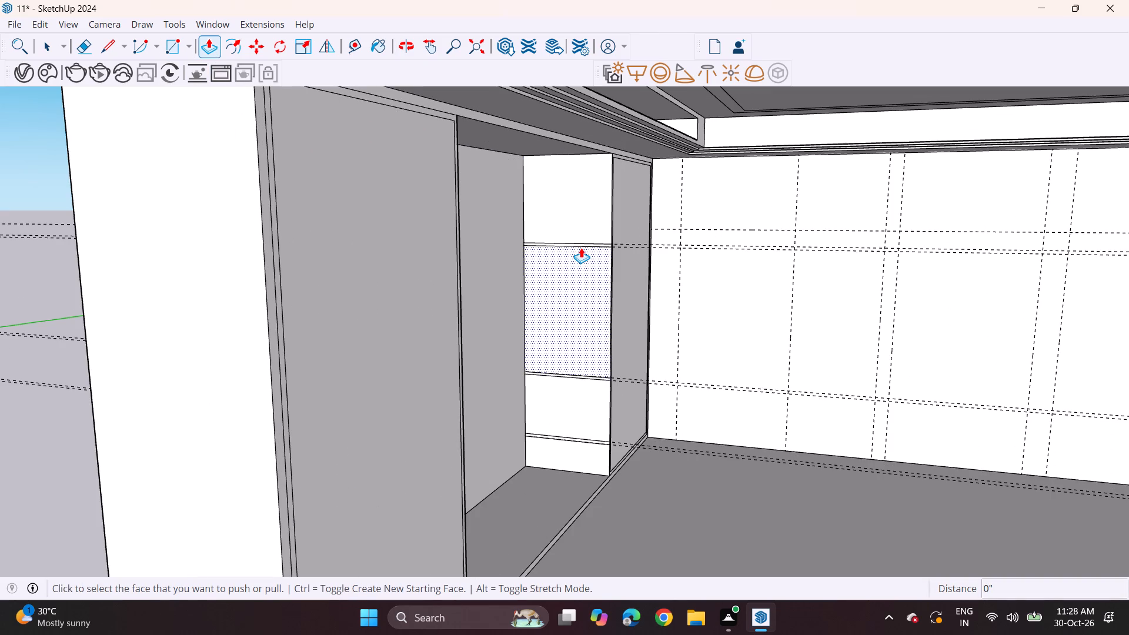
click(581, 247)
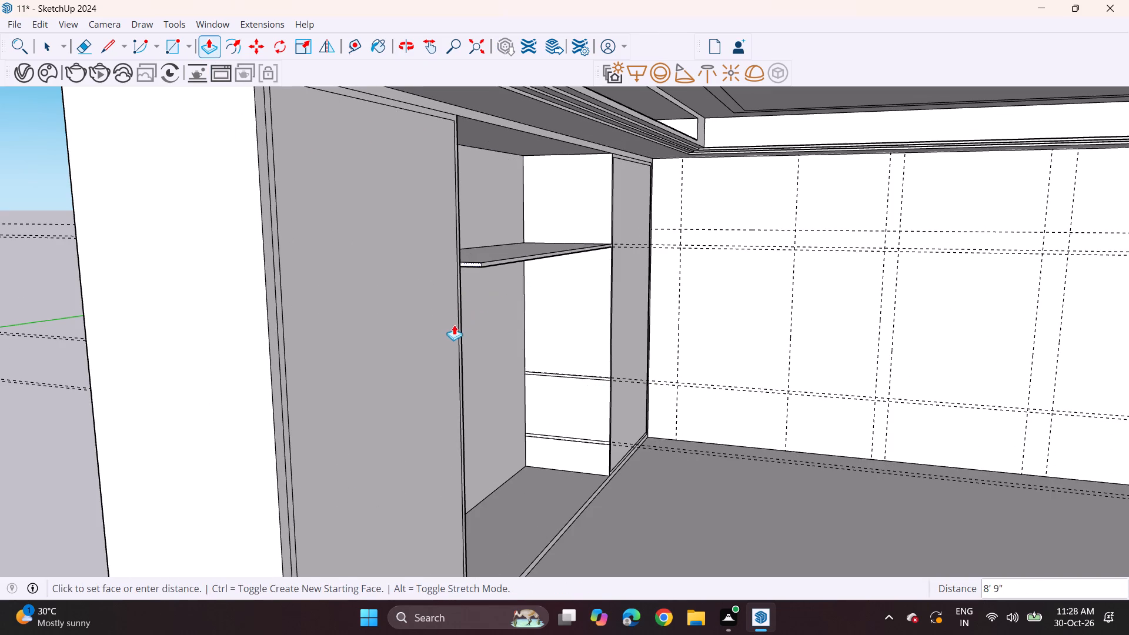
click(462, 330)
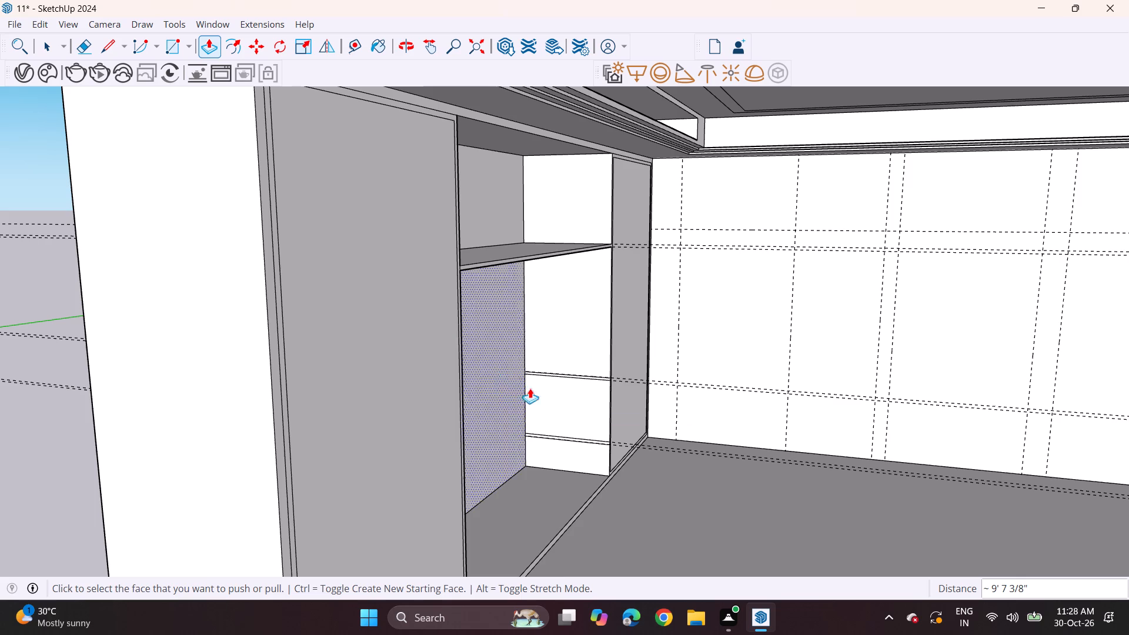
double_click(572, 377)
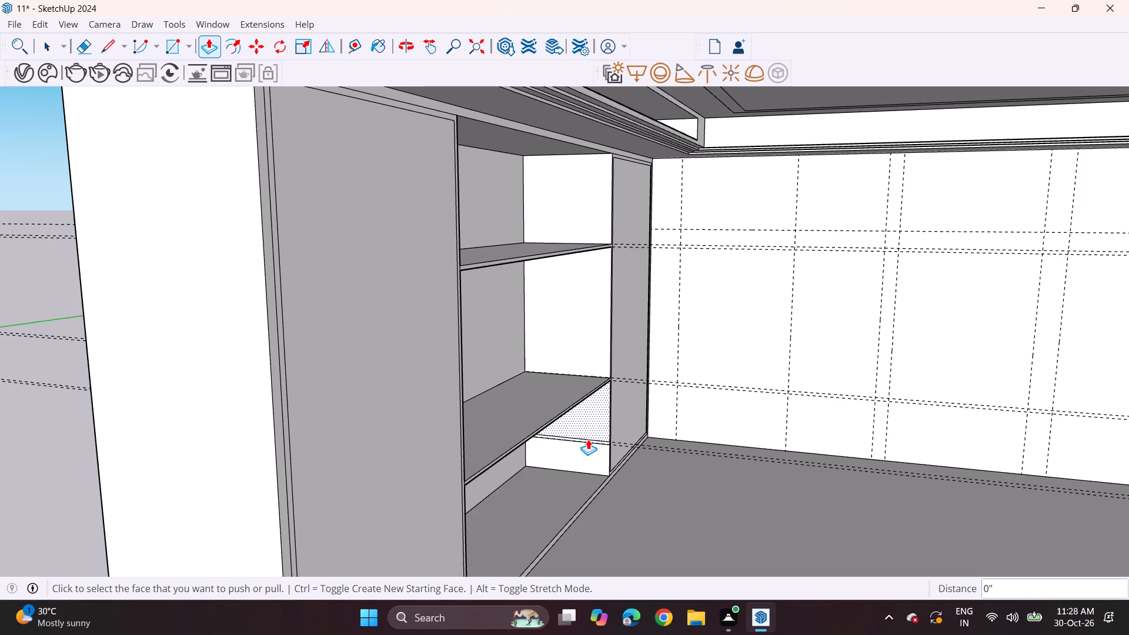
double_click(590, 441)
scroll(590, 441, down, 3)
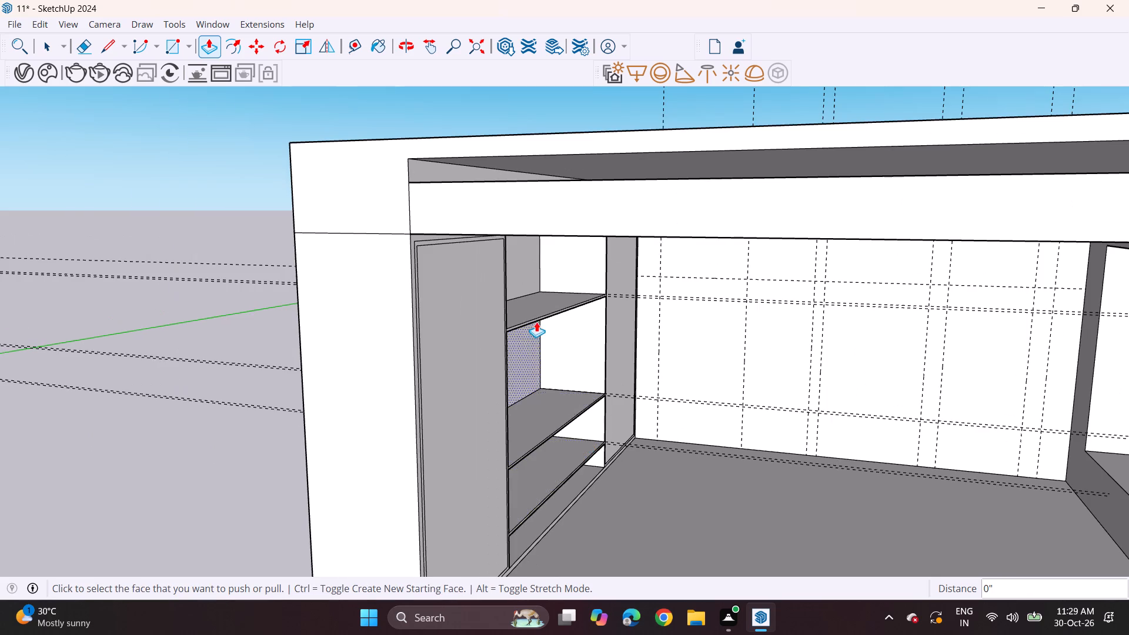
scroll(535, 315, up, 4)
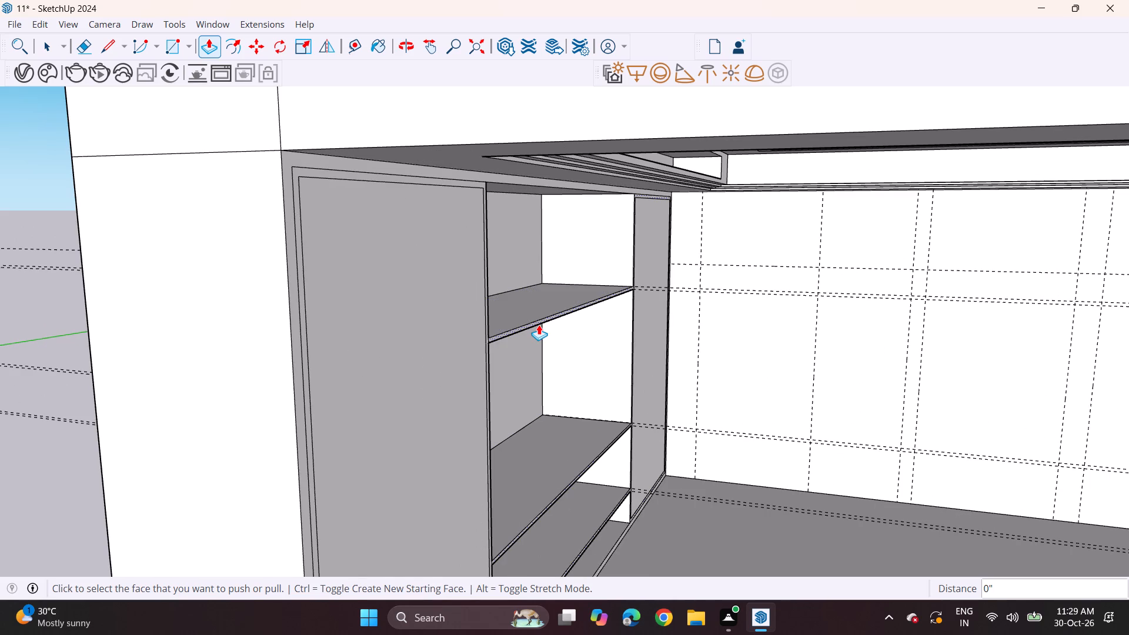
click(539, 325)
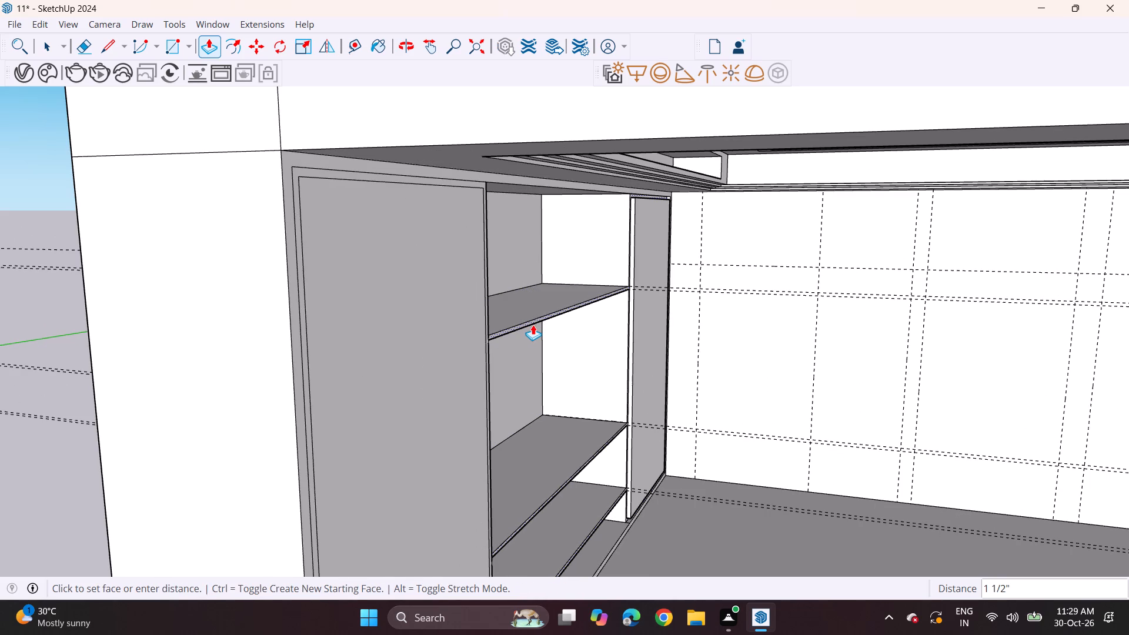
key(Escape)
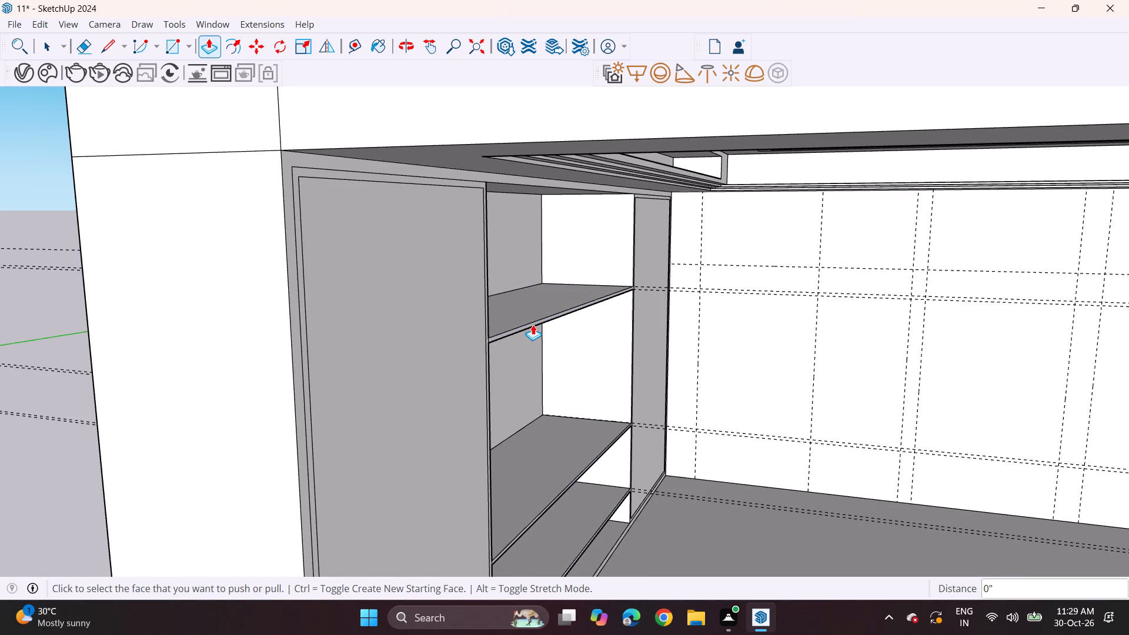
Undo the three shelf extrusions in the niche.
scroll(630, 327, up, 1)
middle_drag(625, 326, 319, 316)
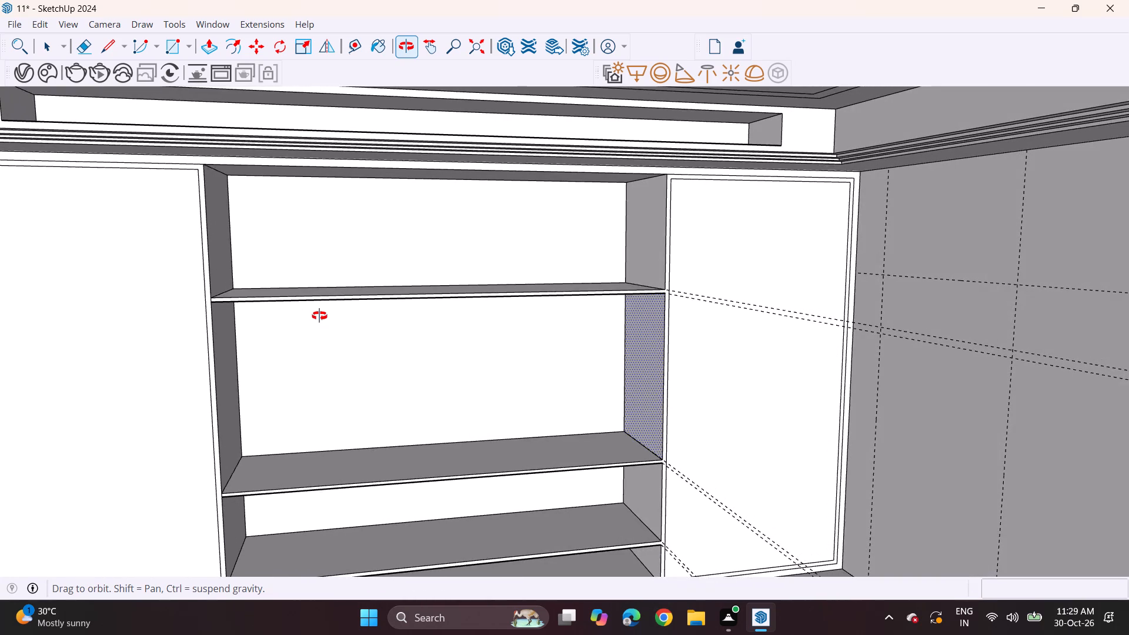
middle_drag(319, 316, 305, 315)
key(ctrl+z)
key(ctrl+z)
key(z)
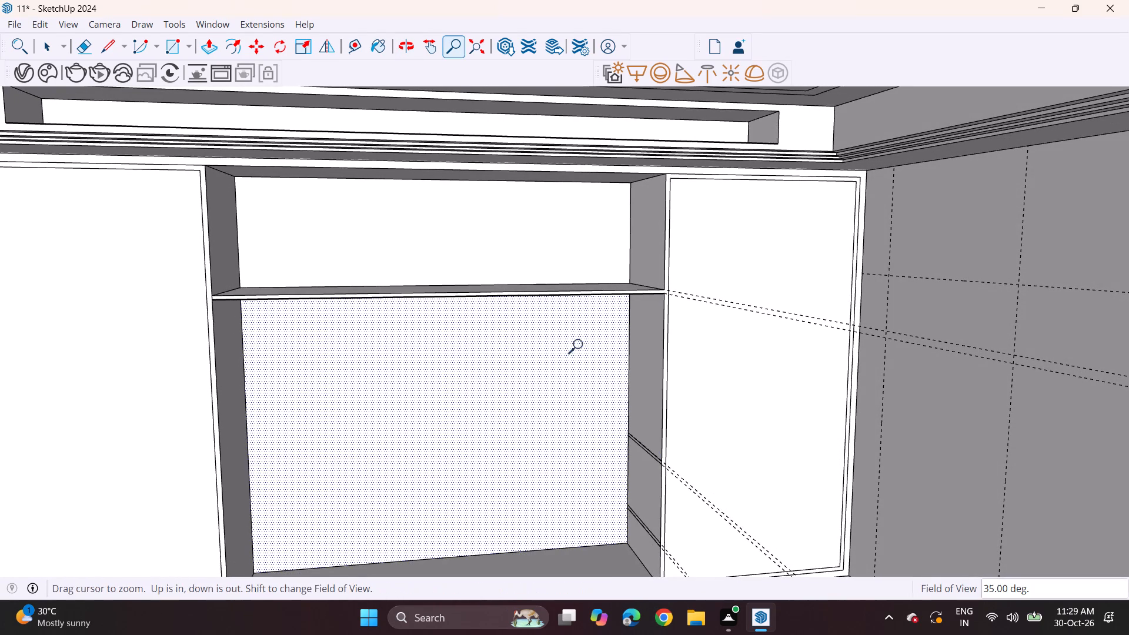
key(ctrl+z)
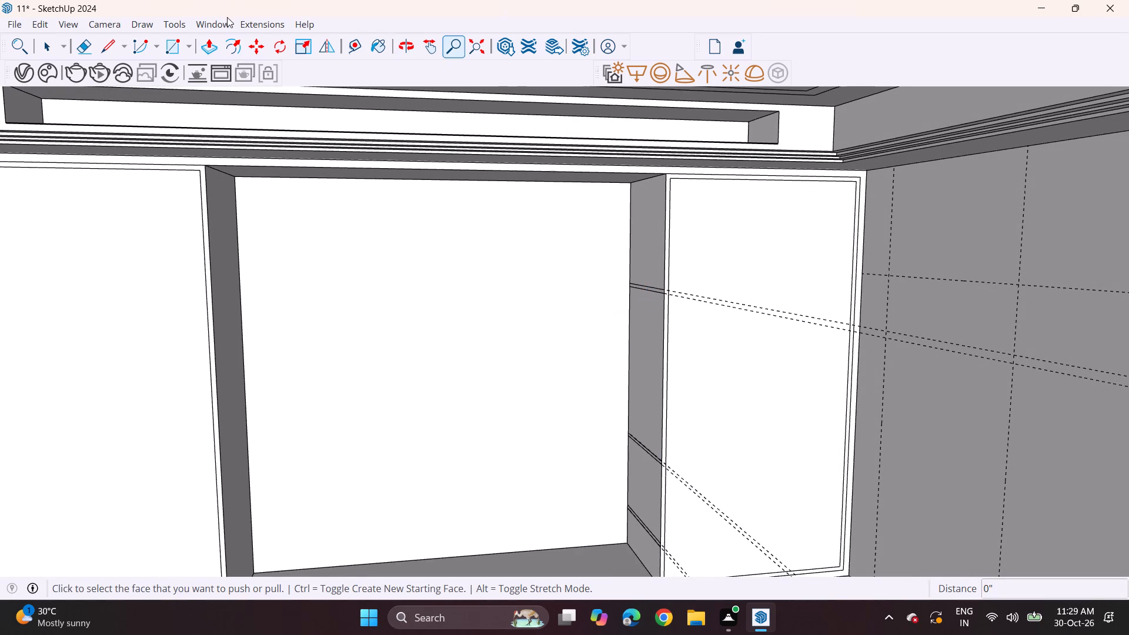
Extrude the three thin strips on the niche's end face about 9' 7 3/8" across to the opposite side as shelves.
click(204, 47)
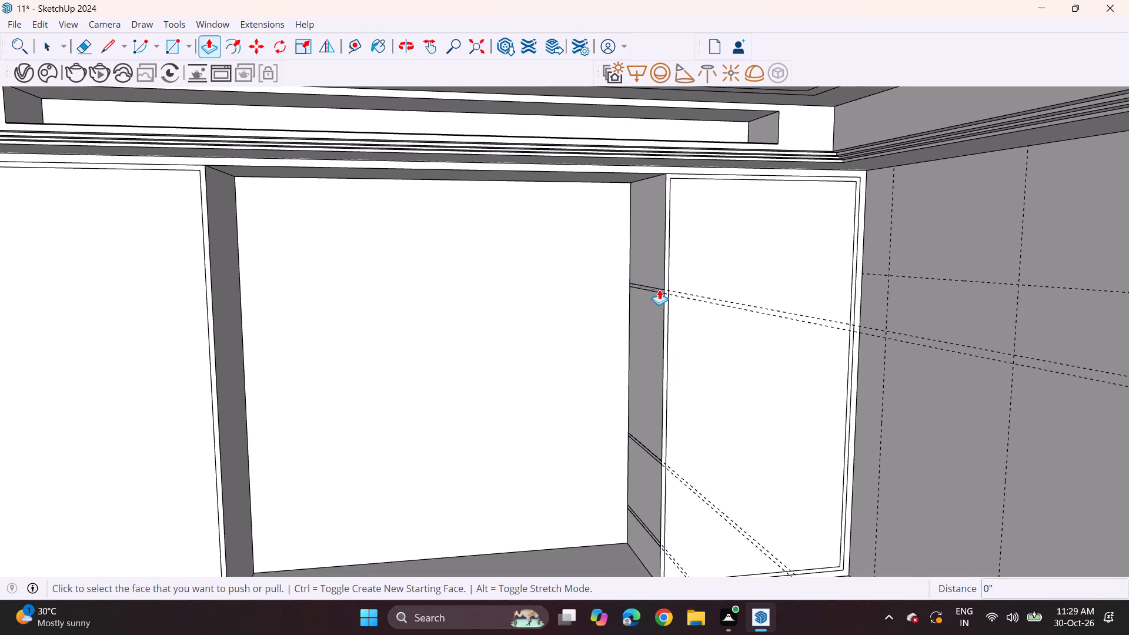
click(659, 289)
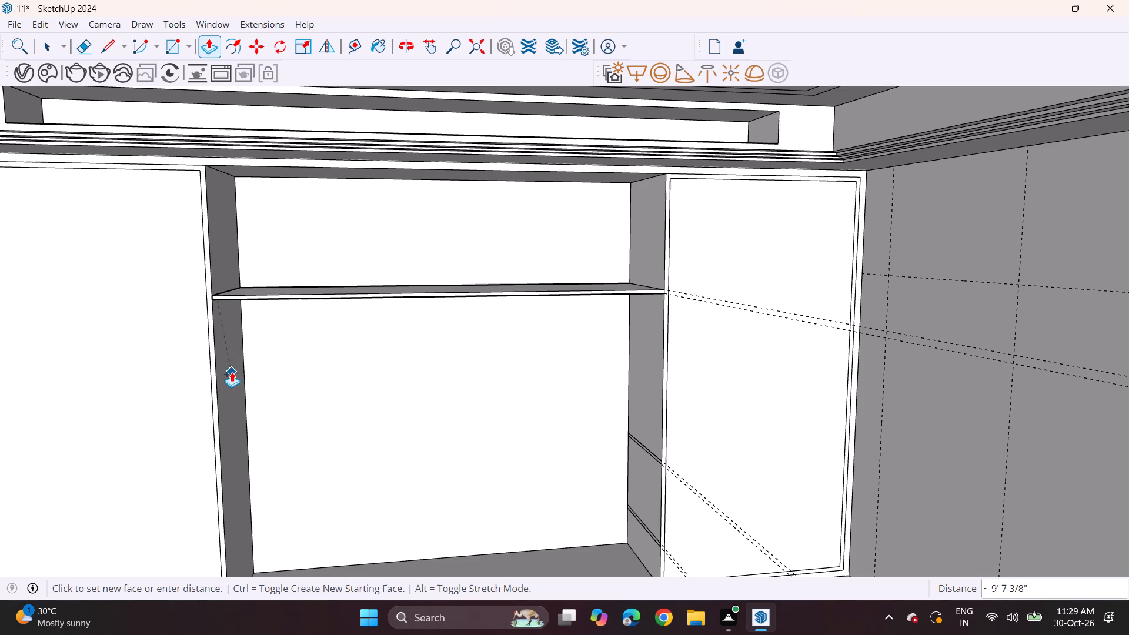
click(232, 372)
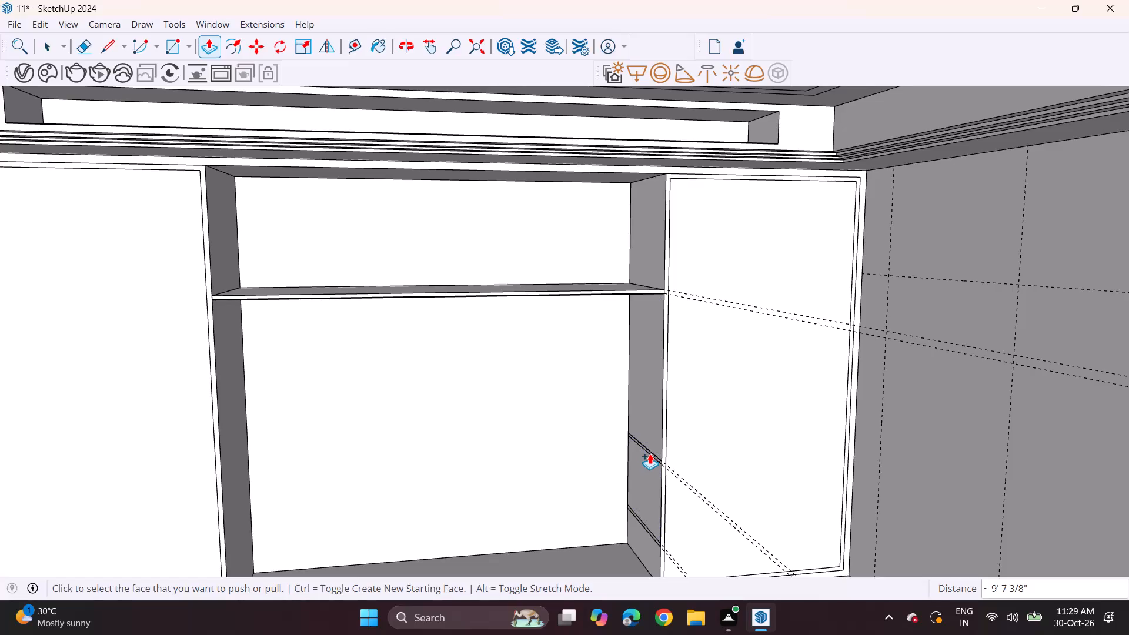
double_click(650, 454)
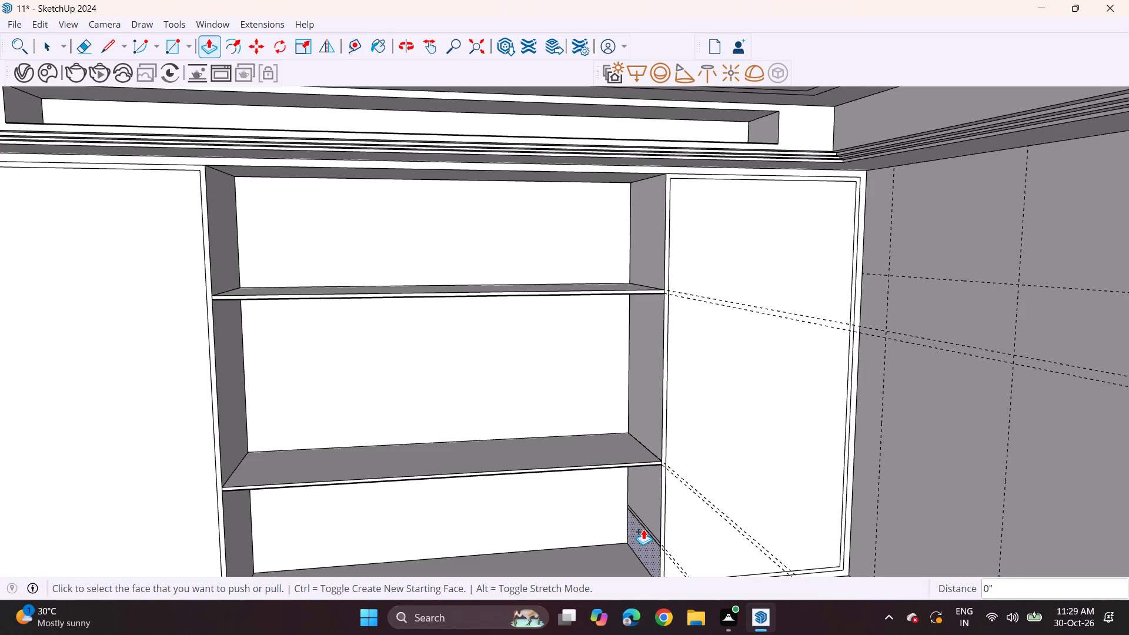
double_click(644, 527)
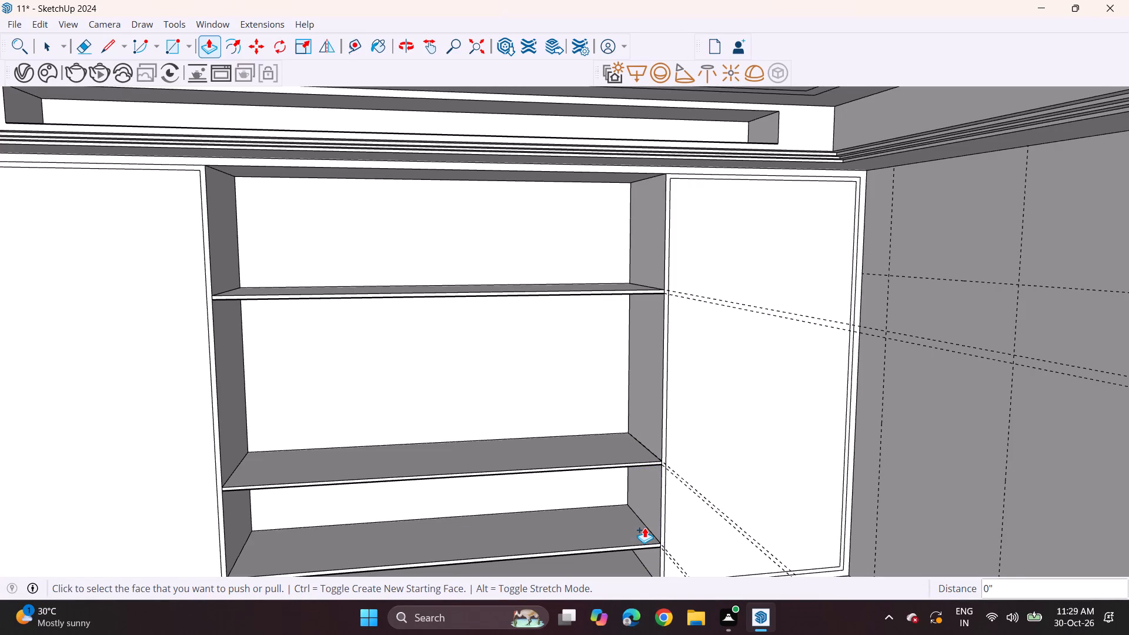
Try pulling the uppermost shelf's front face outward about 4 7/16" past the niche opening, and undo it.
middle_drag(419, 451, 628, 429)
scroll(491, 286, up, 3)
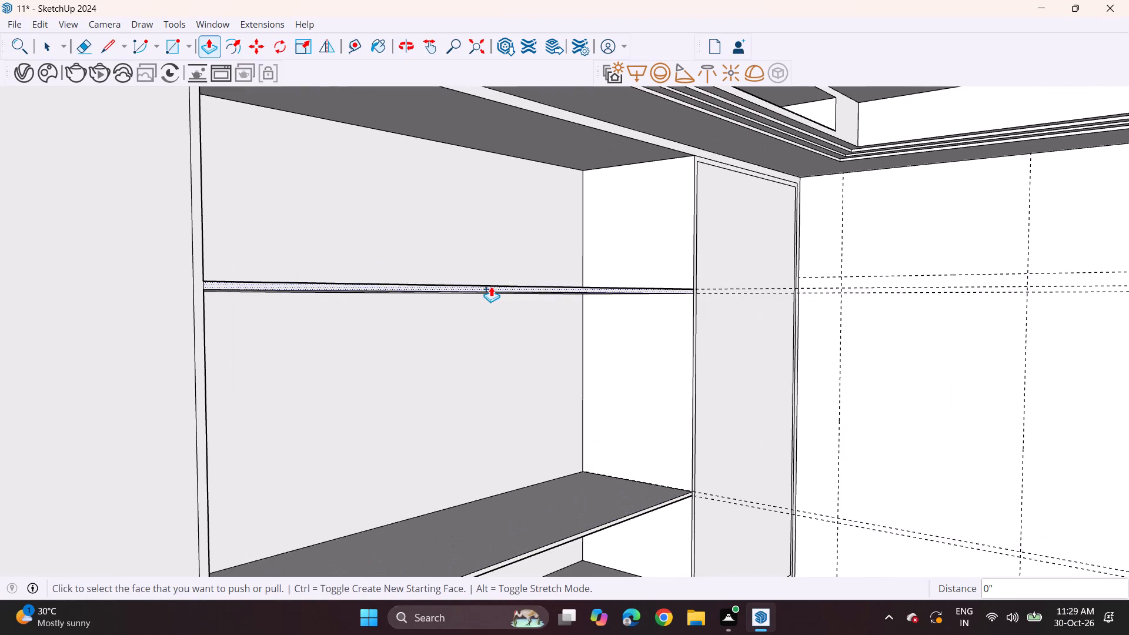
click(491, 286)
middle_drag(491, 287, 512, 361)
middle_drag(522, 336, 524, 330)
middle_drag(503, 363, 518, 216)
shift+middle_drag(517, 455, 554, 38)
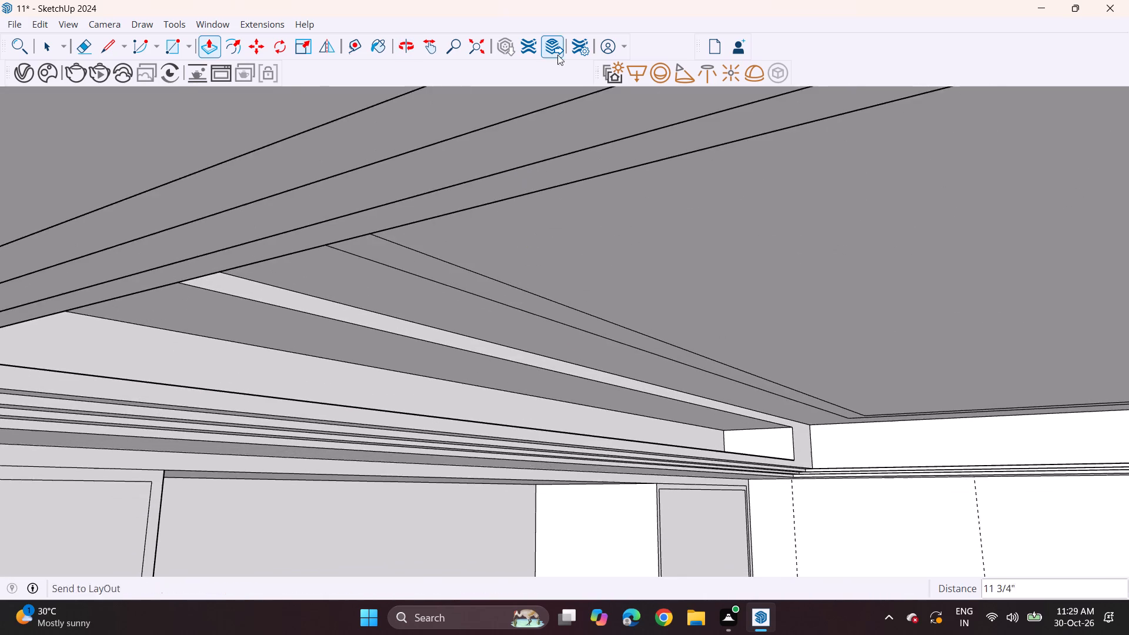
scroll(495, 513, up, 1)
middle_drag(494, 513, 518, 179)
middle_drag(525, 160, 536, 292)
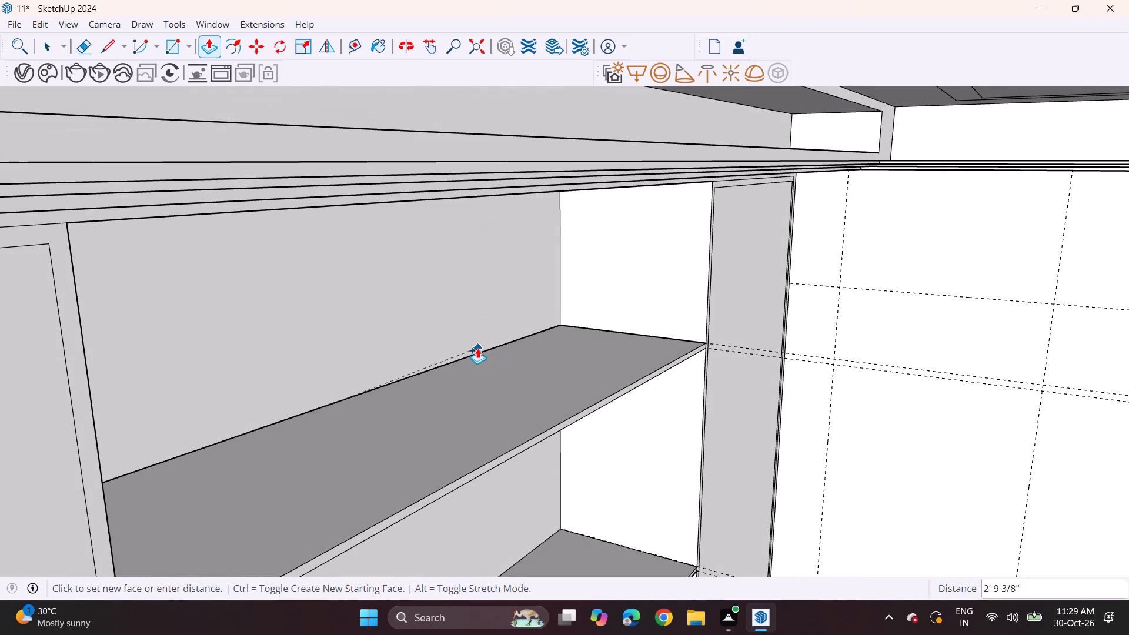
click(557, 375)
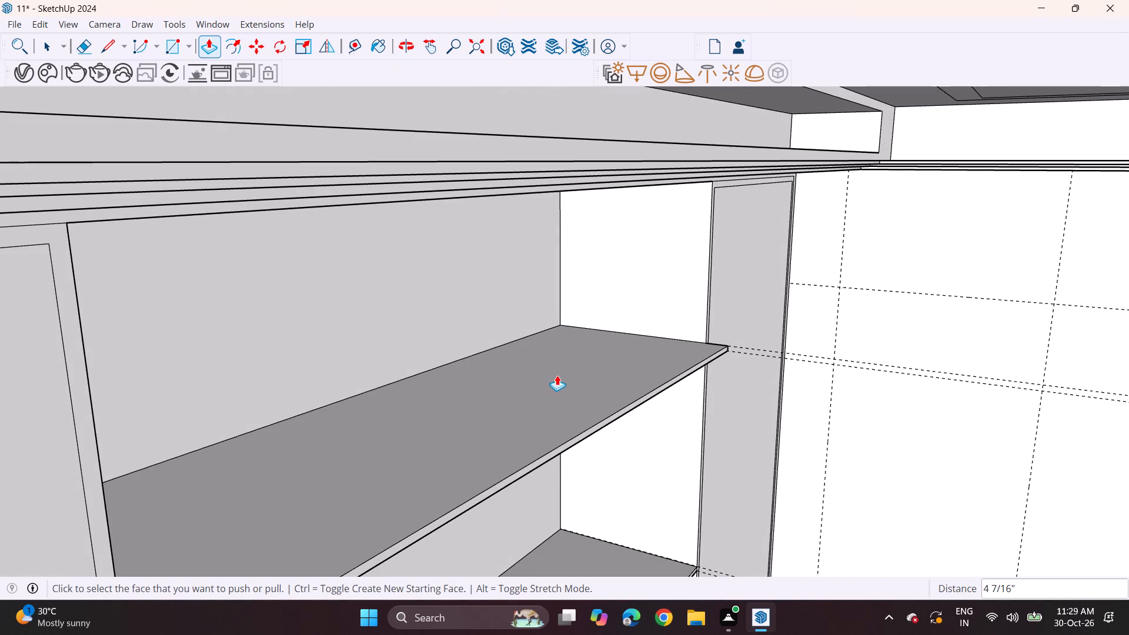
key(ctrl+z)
Push the front faces of all three niche shelves back about 2 7/16" from the niche opening.
scroll(561, 421, up, 3)
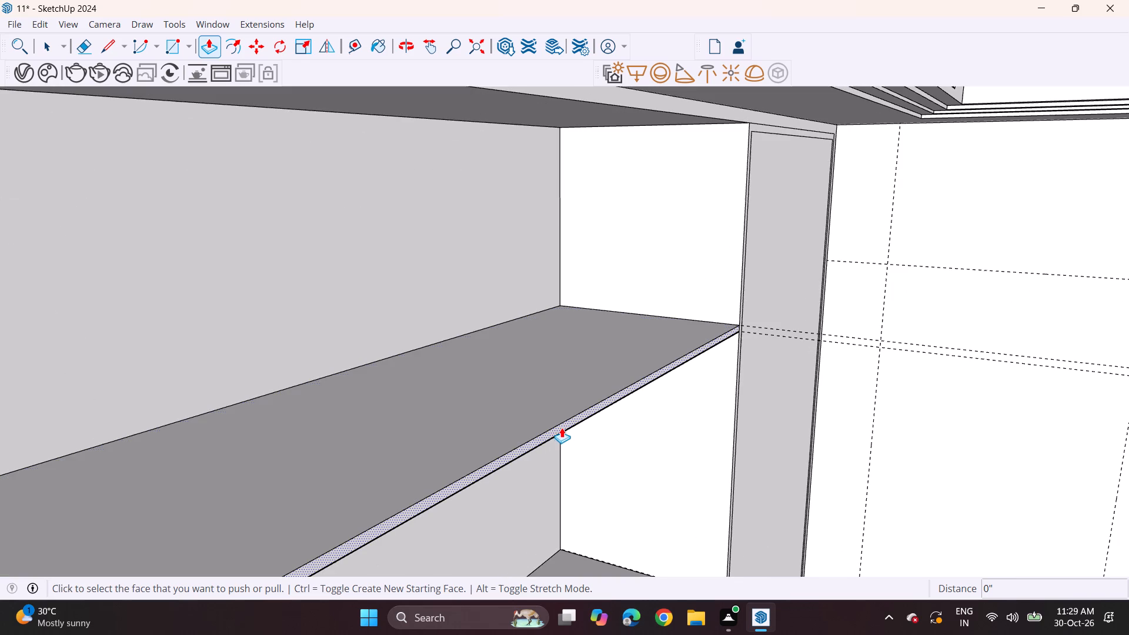
click(562, 429)
click(543, 416)
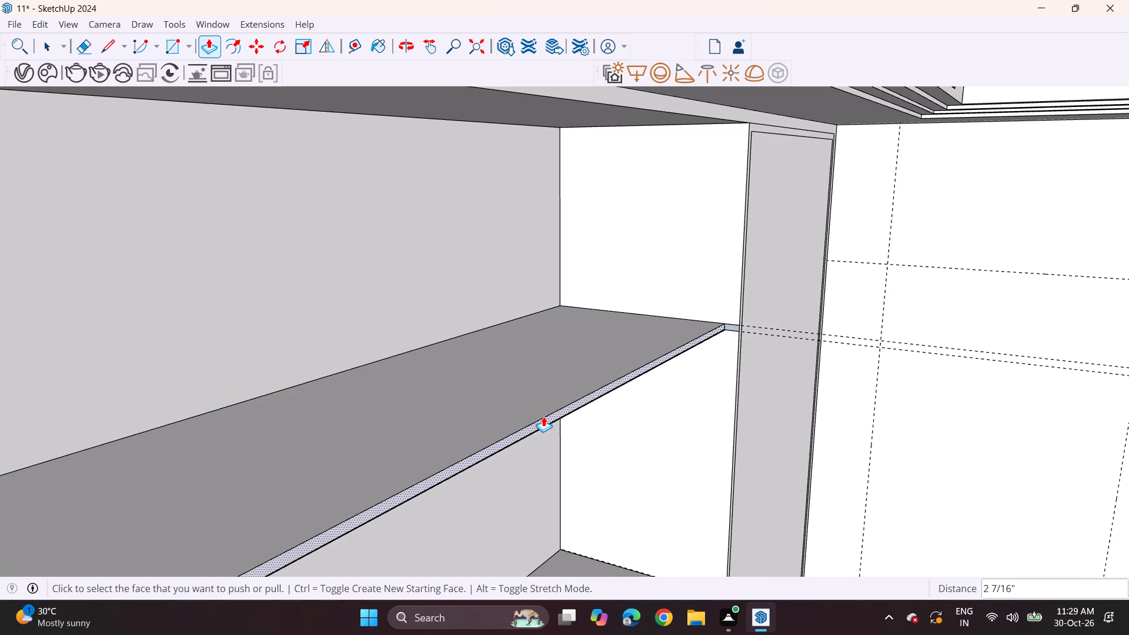
scroll(549, 420, down, 4)
shift+middle_drag(547, 426, 576, 203)
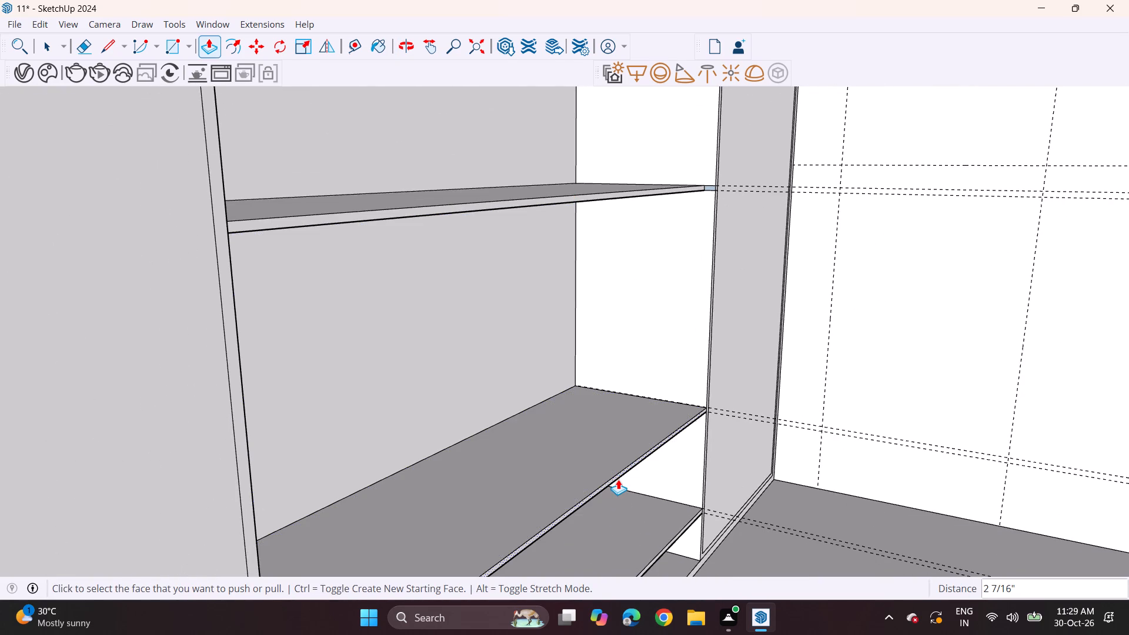
double_click(617, 479)
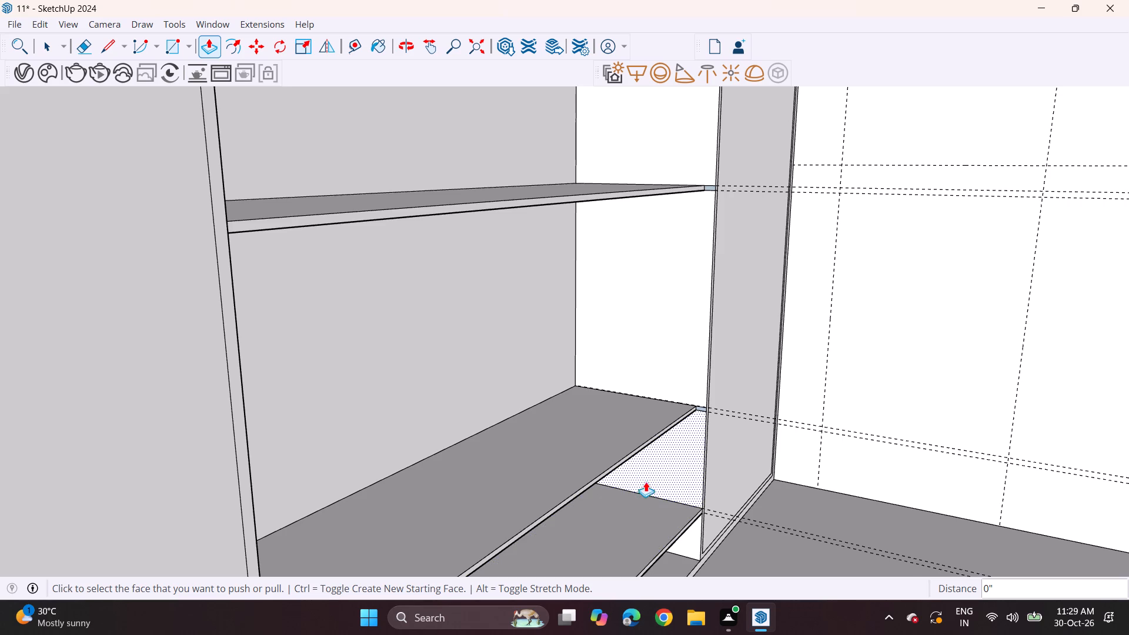
double_click(669, 547)
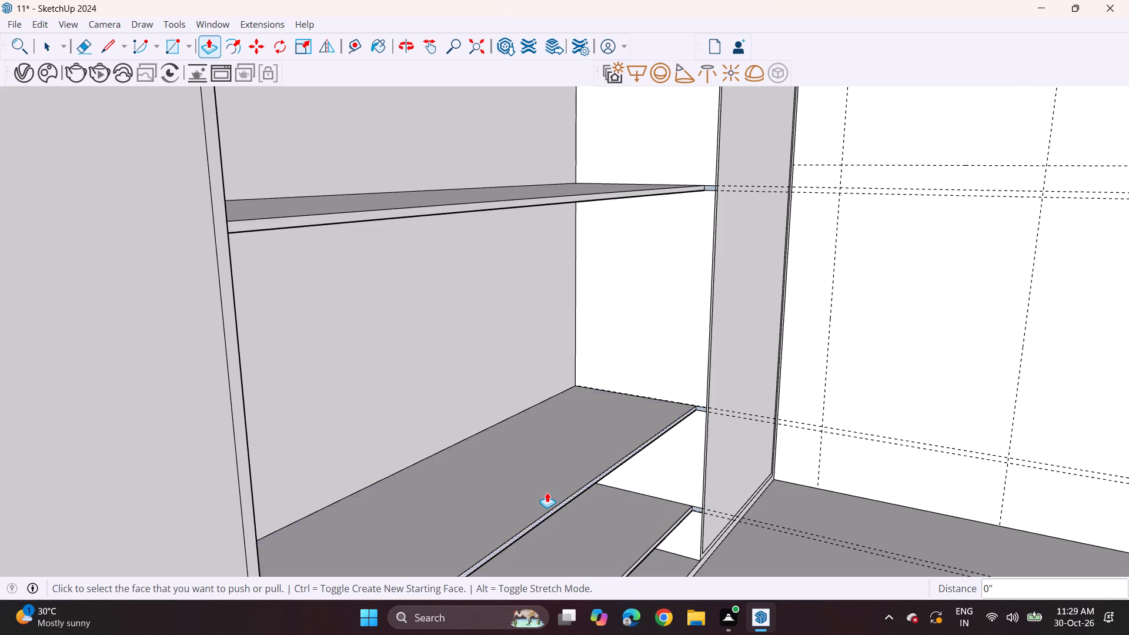
Examine the set-back shelves within the niche and the adjoining wall from several viewpoints.
scroll(547, 492, down, 1)
middle_drag(547, 492, 552, 465)
scroll(552, 465, down, 4)
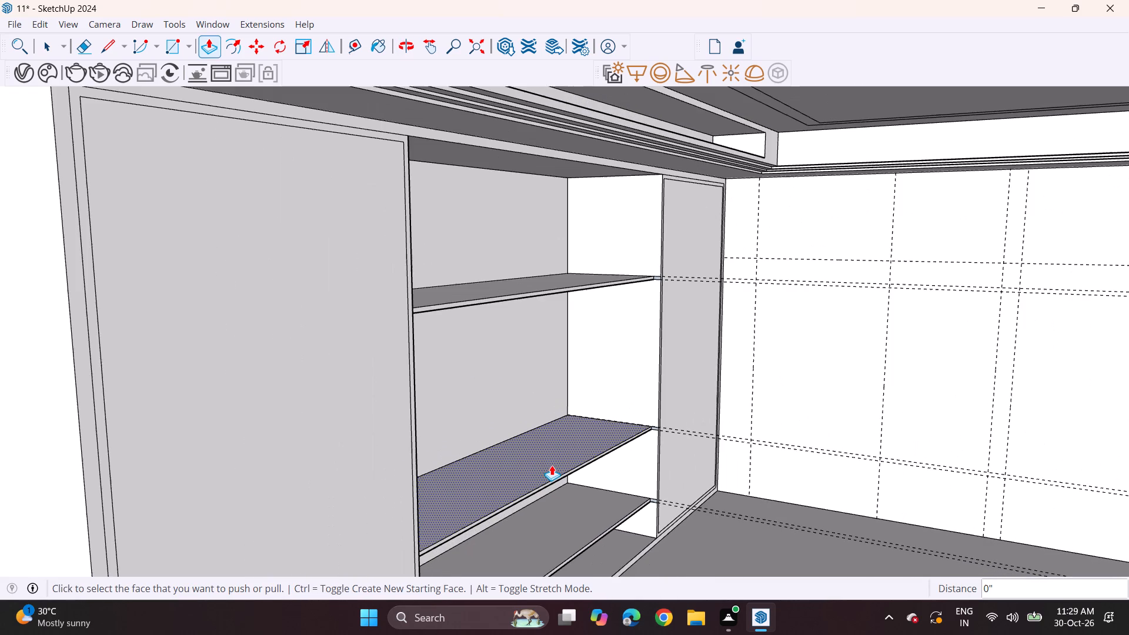
middle_drag(550, 465, 553, 435)
scroll(553, 435, down, 5)
shift+middle_drag(538, 431, 517, 425)
scroll(570, 429, up, 3)
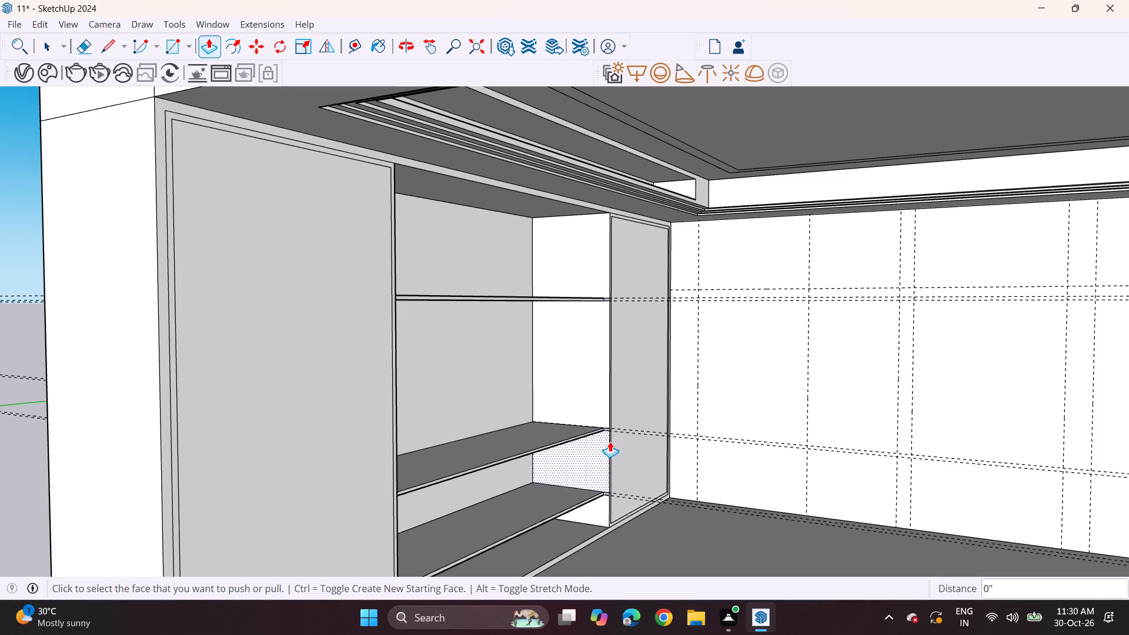
scroll(602, 453, up, 2)
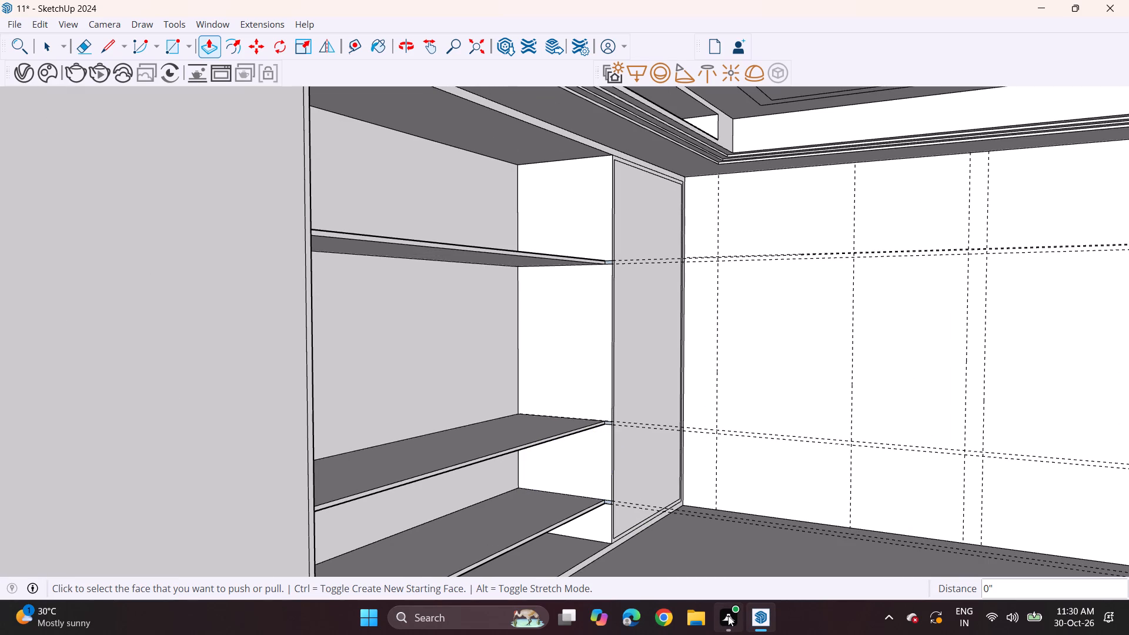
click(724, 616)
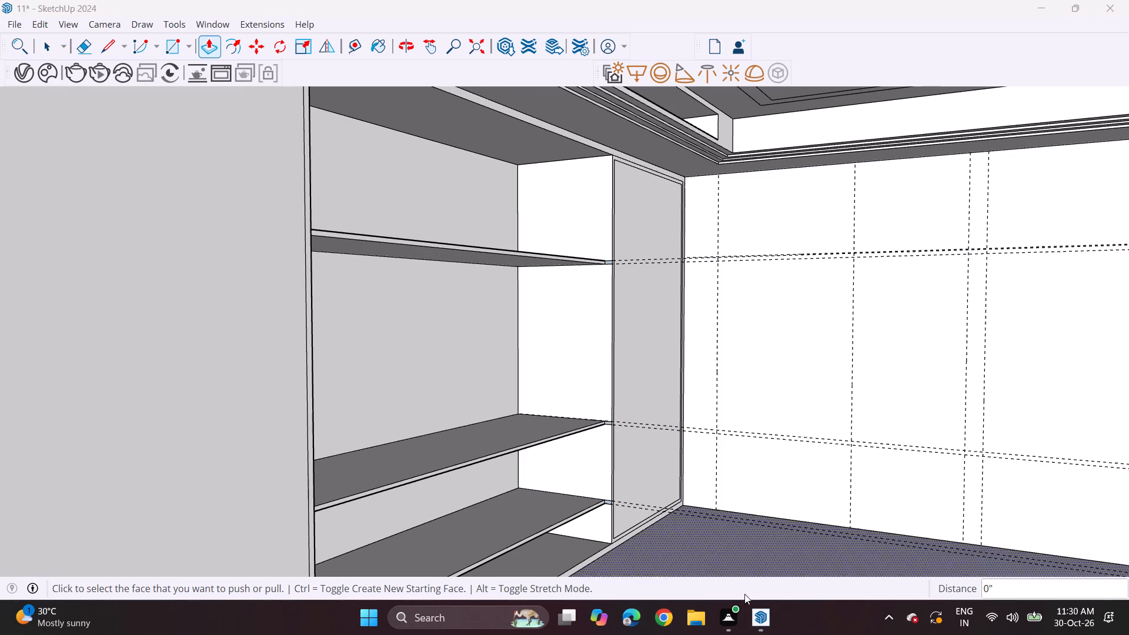
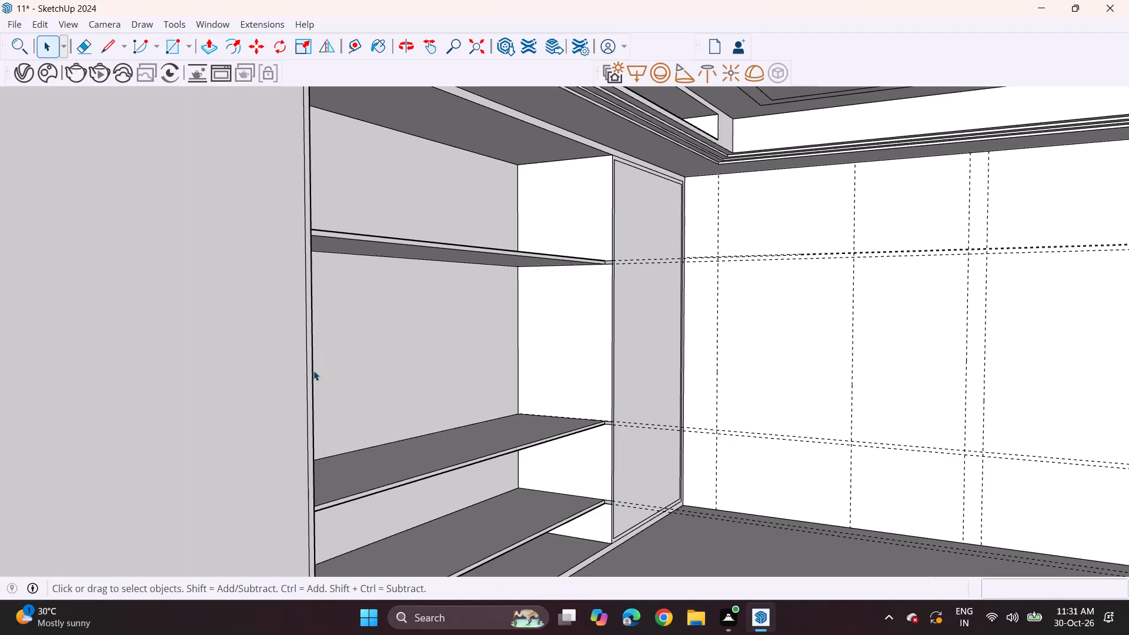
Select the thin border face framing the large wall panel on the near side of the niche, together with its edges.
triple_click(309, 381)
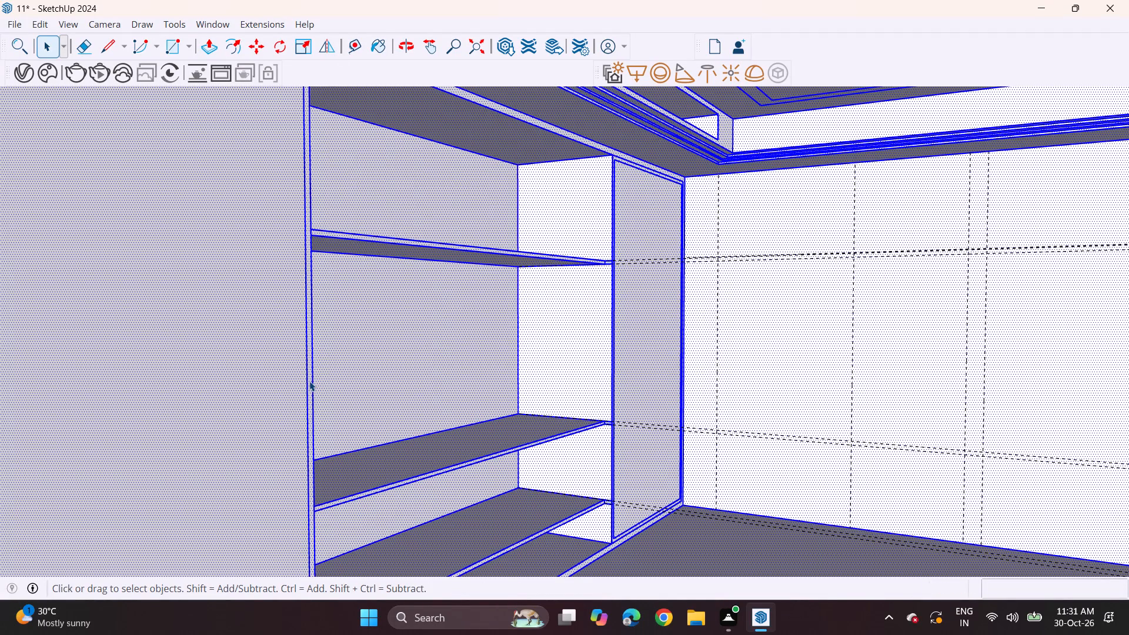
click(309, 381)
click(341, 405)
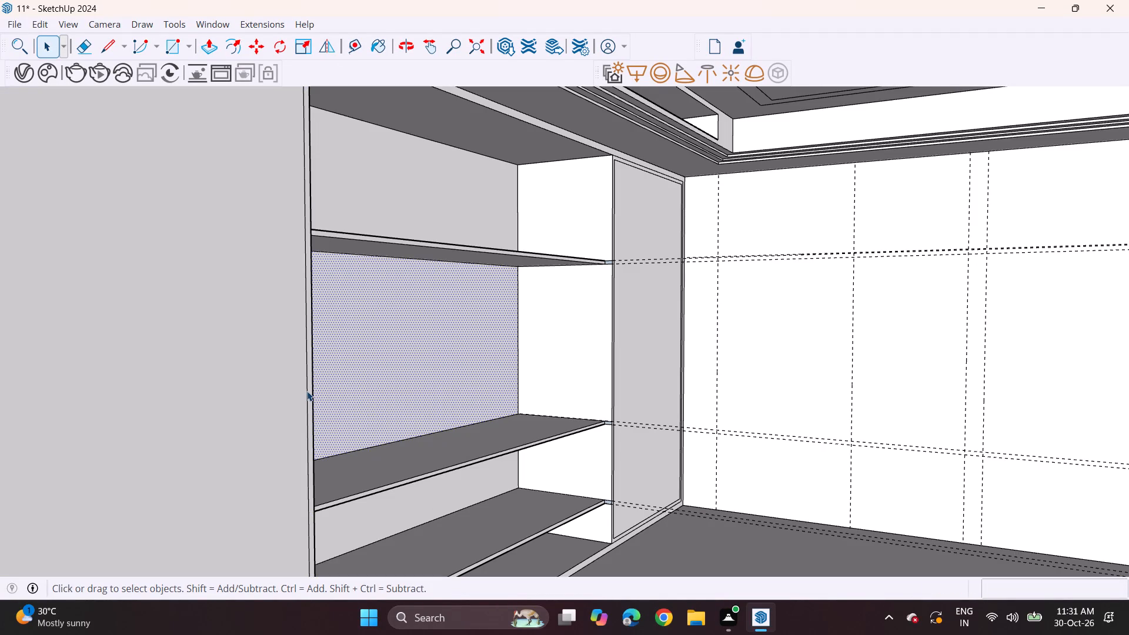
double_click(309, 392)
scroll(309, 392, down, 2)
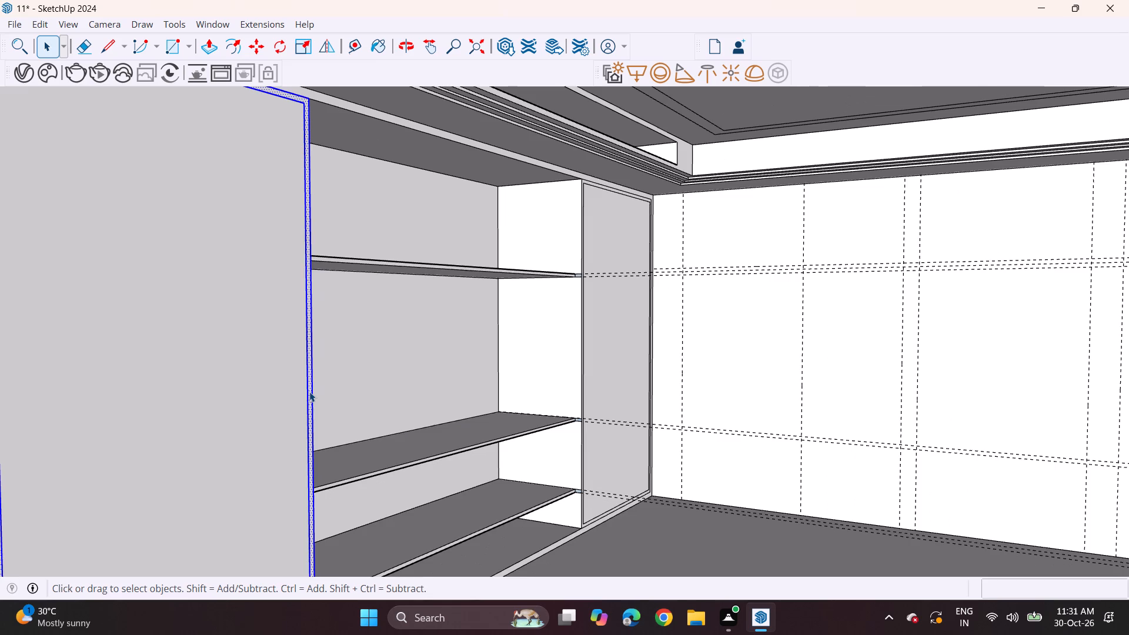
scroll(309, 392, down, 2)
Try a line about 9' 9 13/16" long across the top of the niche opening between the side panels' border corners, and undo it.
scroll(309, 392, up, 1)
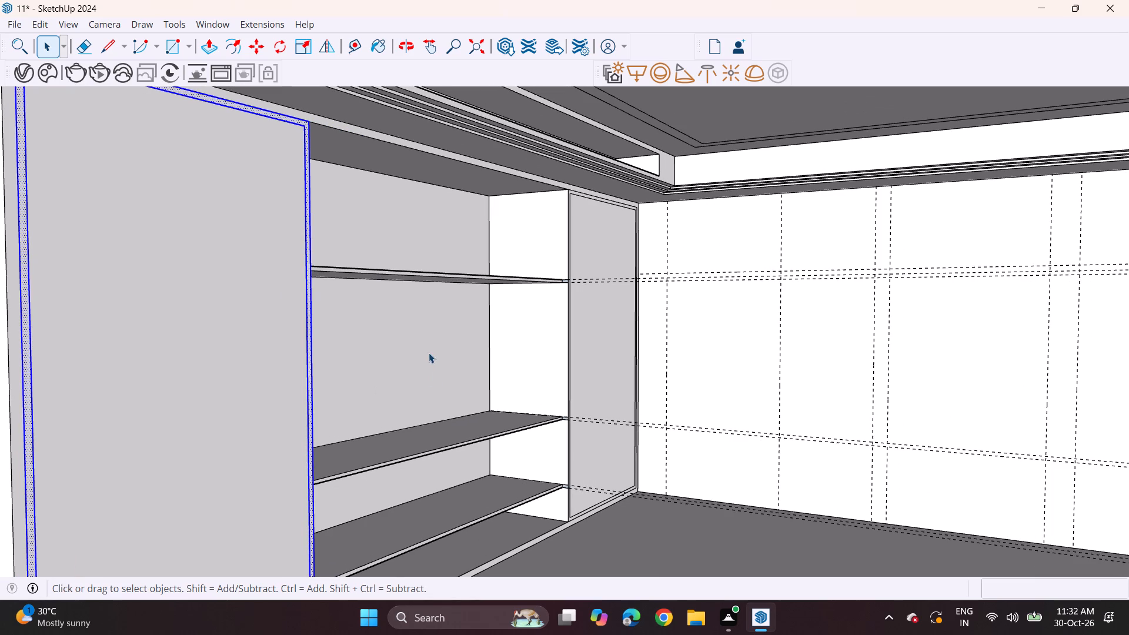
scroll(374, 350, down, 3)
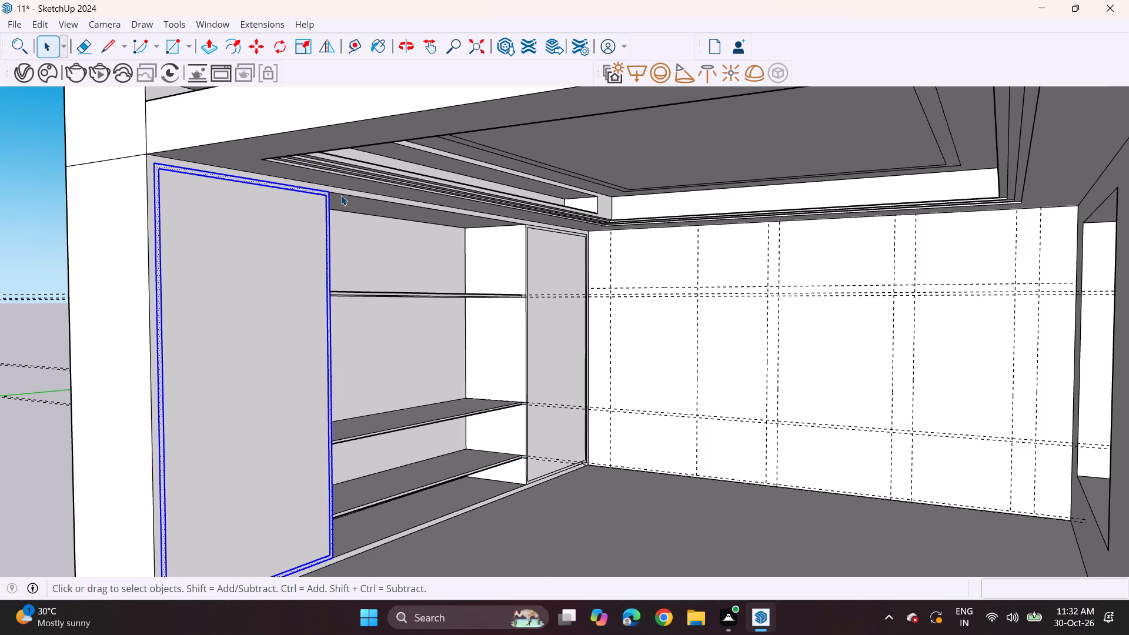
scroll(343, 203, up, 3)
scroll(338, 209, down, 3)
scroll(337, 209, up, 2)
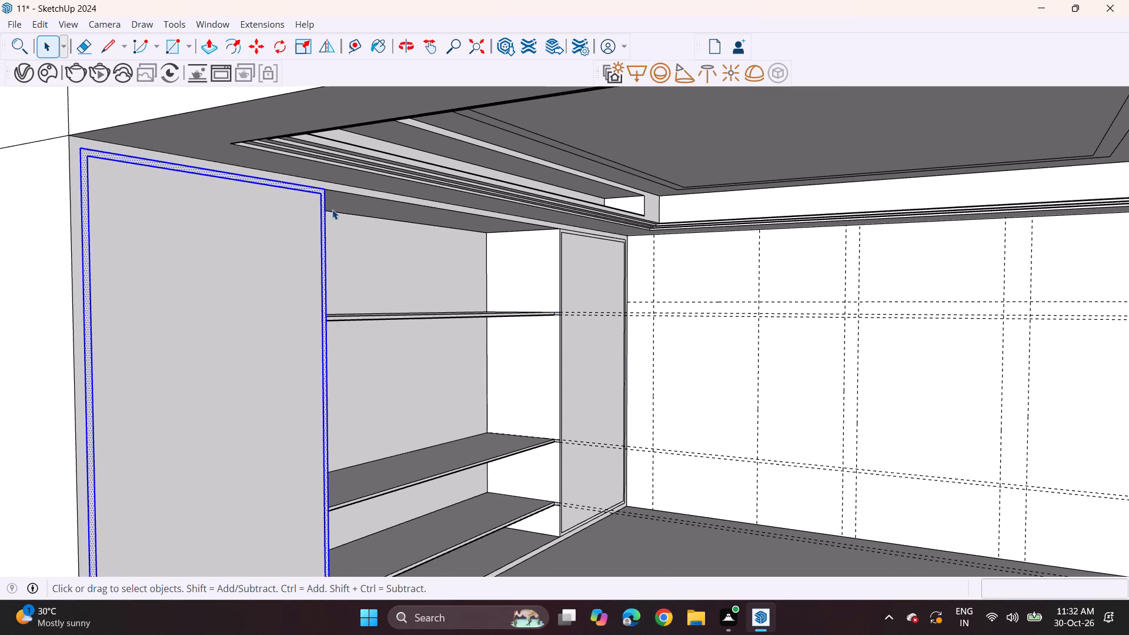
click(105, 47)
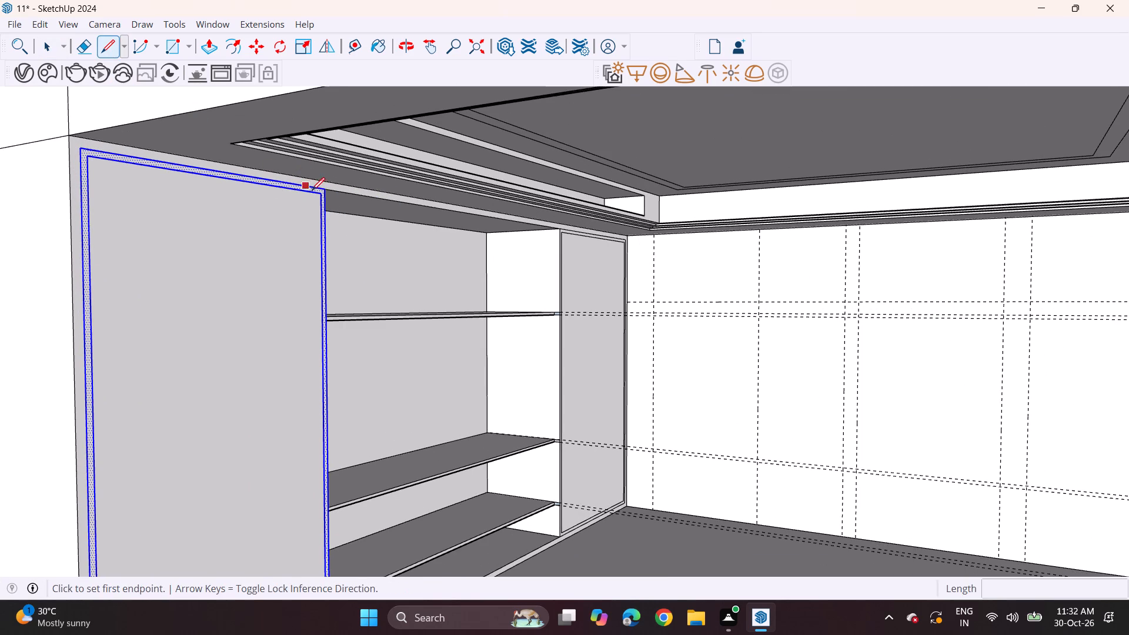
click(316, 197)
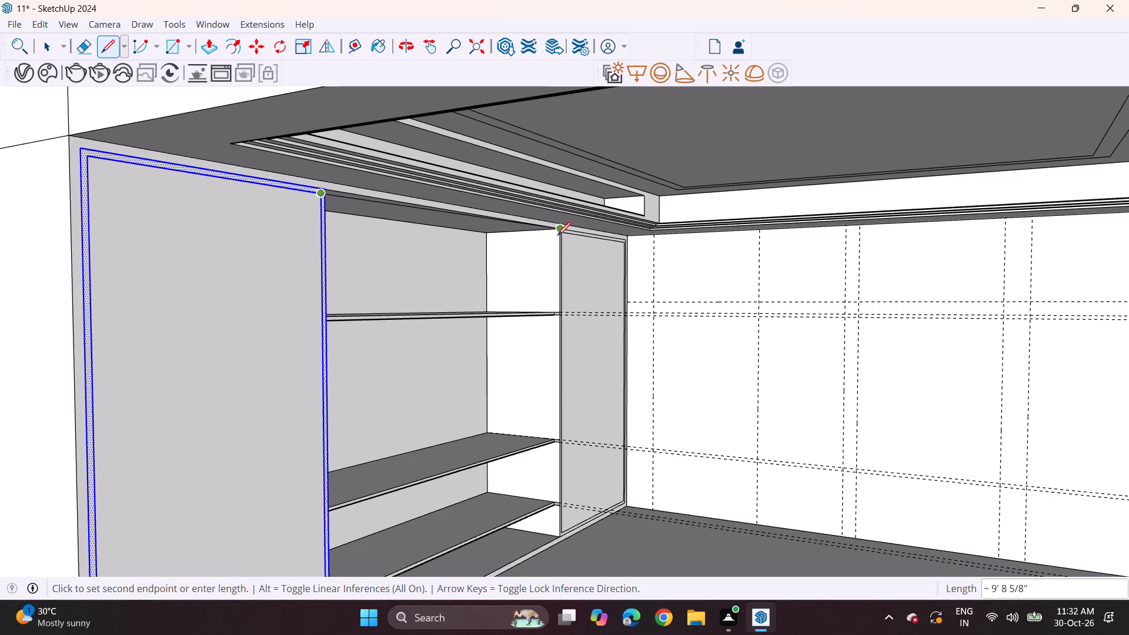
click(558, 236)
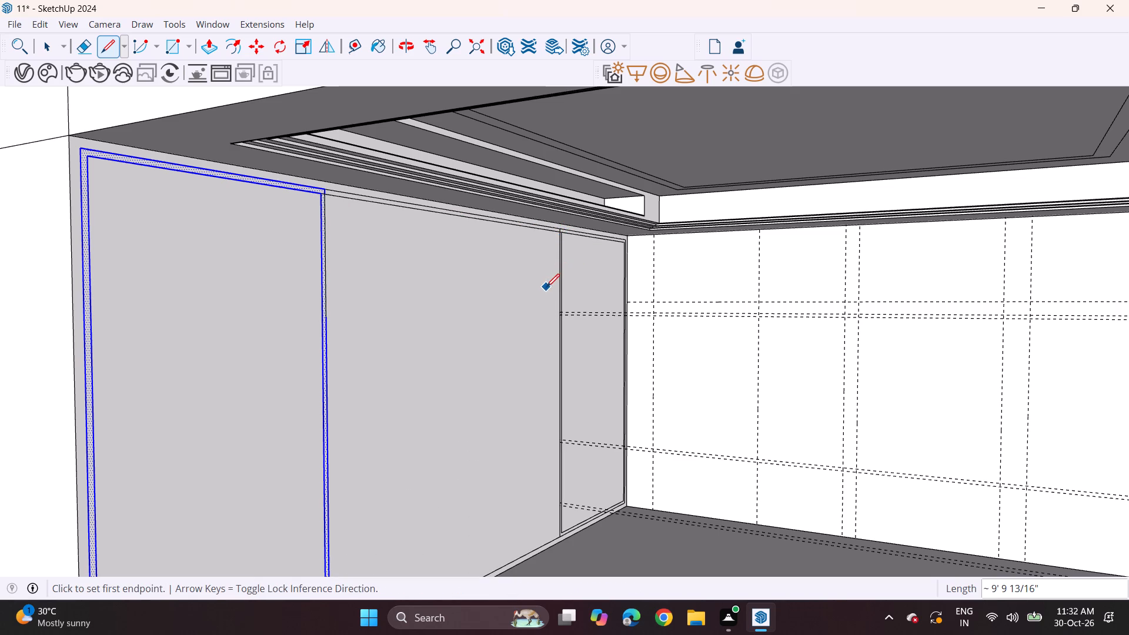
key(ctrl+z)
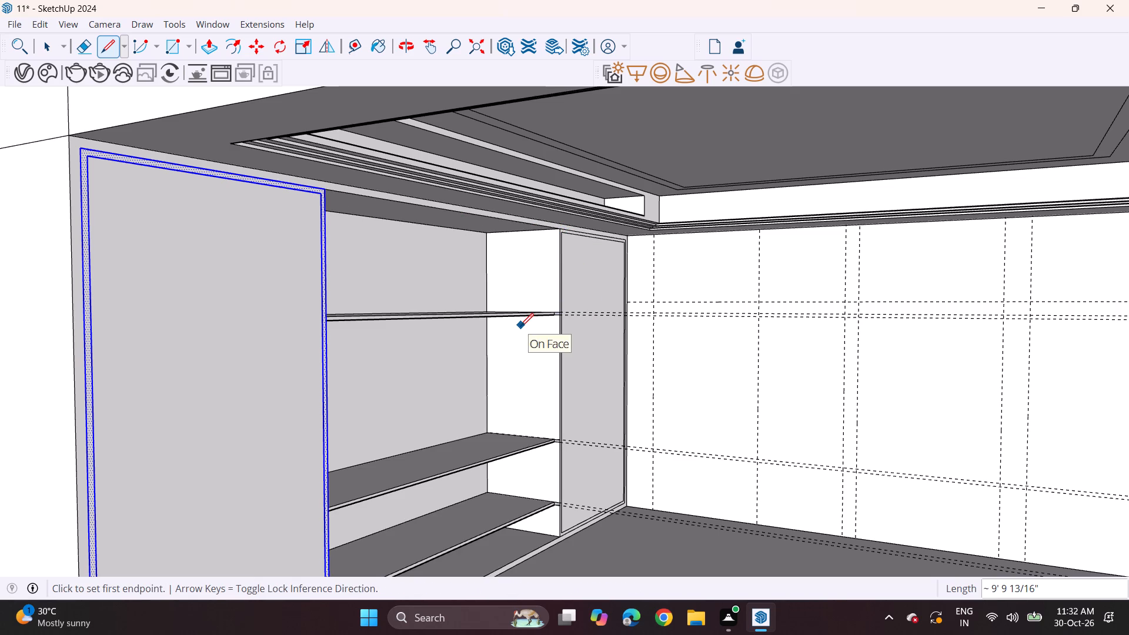
Draw a line from the far panel's upper inner border corner to the niche edge and 2' 9 3/8" across the niche's end face.
scroll(384, 221, up, 3)
scroll(520, 208, up, 3)
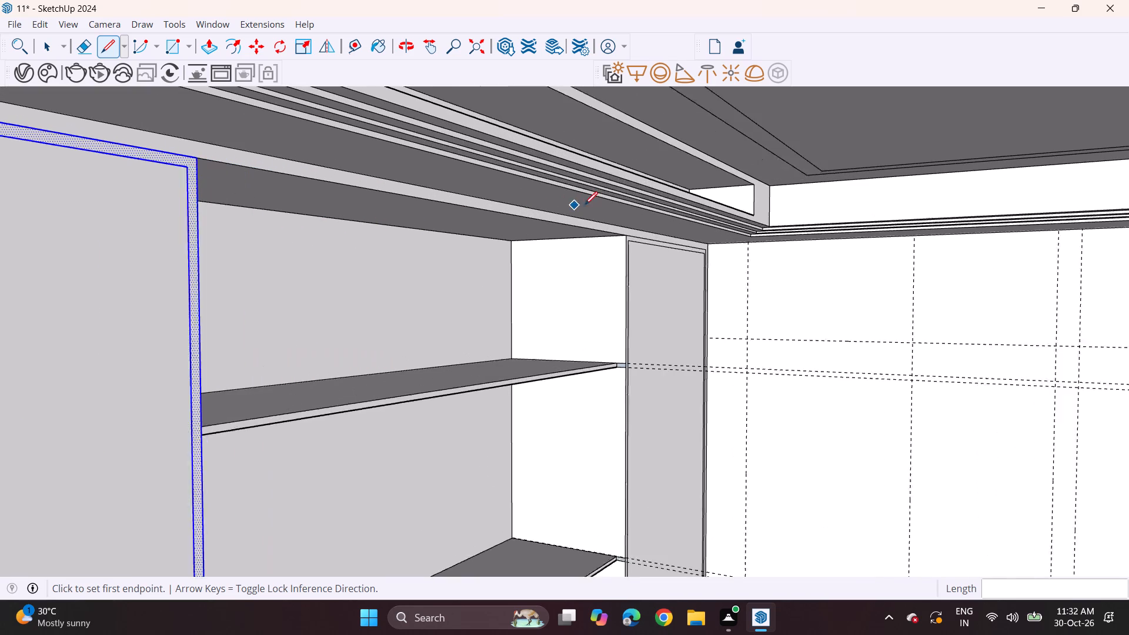
scroll(621, 255, up, 11)
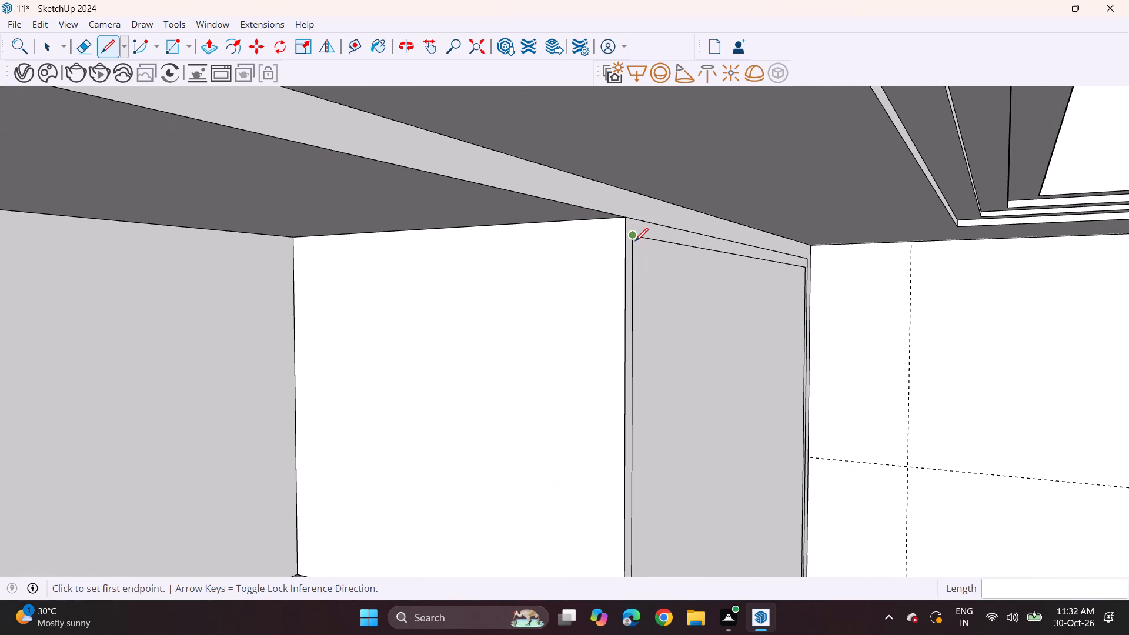
click(634, 238)
click(627, 238)
click(626, 237)
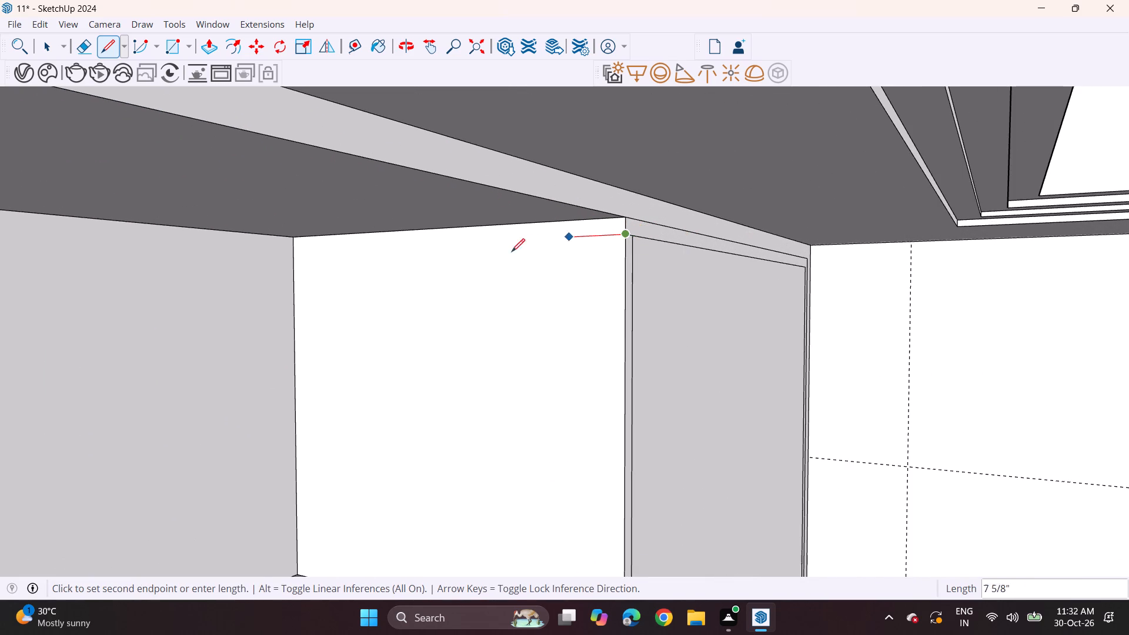
click(293, 256)
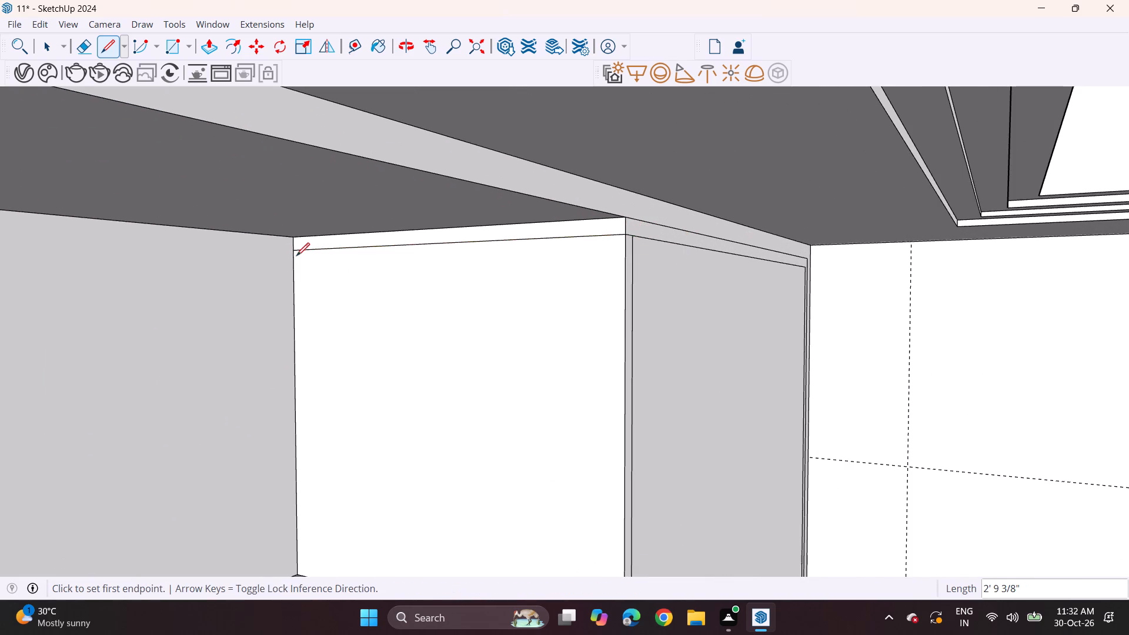
Extrude the thin strip at the top of the niche's end face about 9' 7 3/8" across to the opposite side.
scroll(359, 262, down, 9)
shift+middle_drag(354, 300, 508, 268)
scroll(508, 268, up, 2)
scroll(508, 268, down, 4)
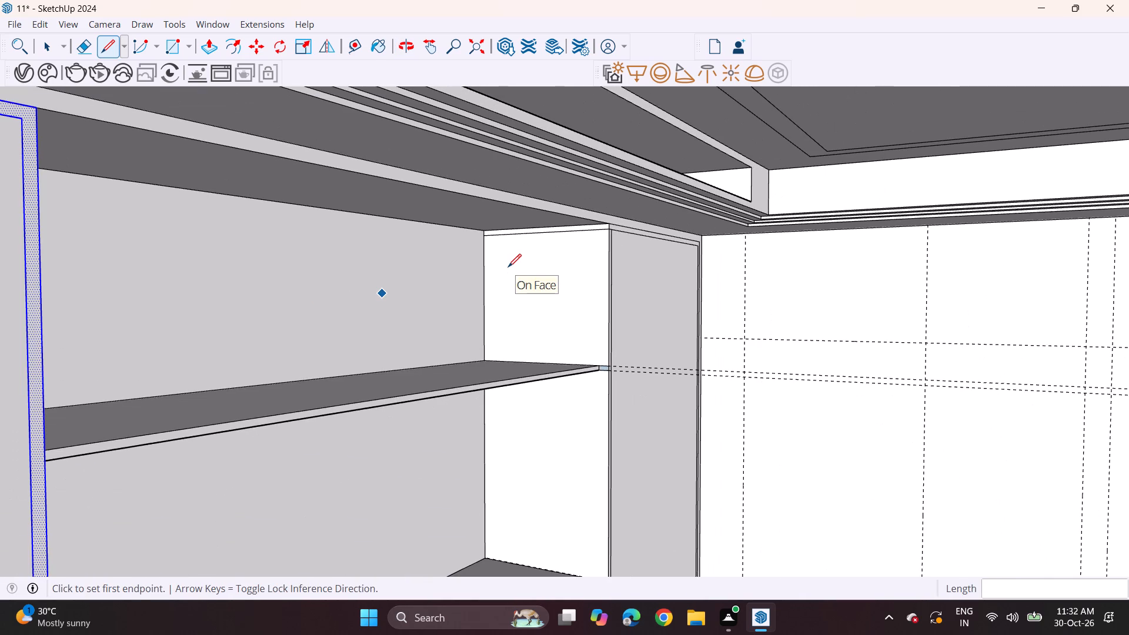
click(198, 52)
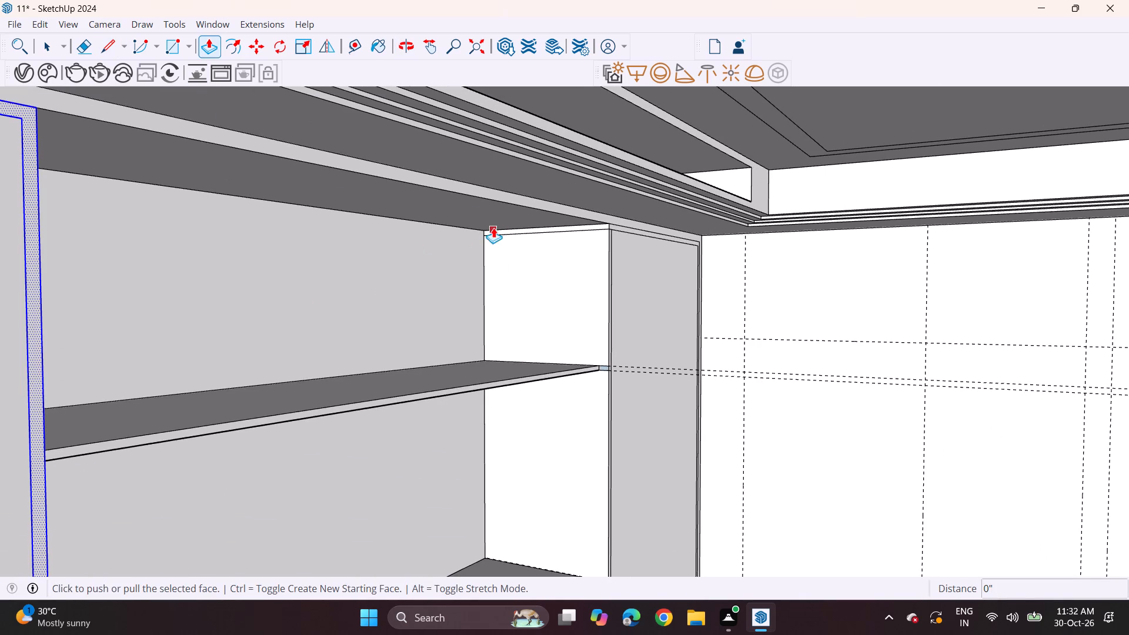
key(Escape)
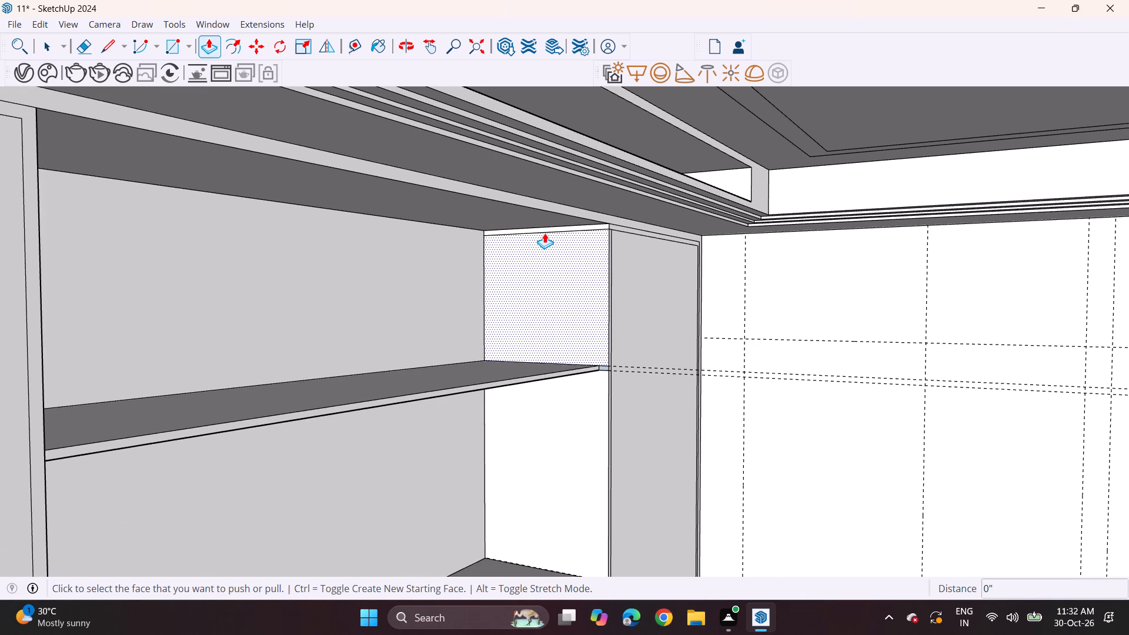
click(545, 233)
key(Escape)
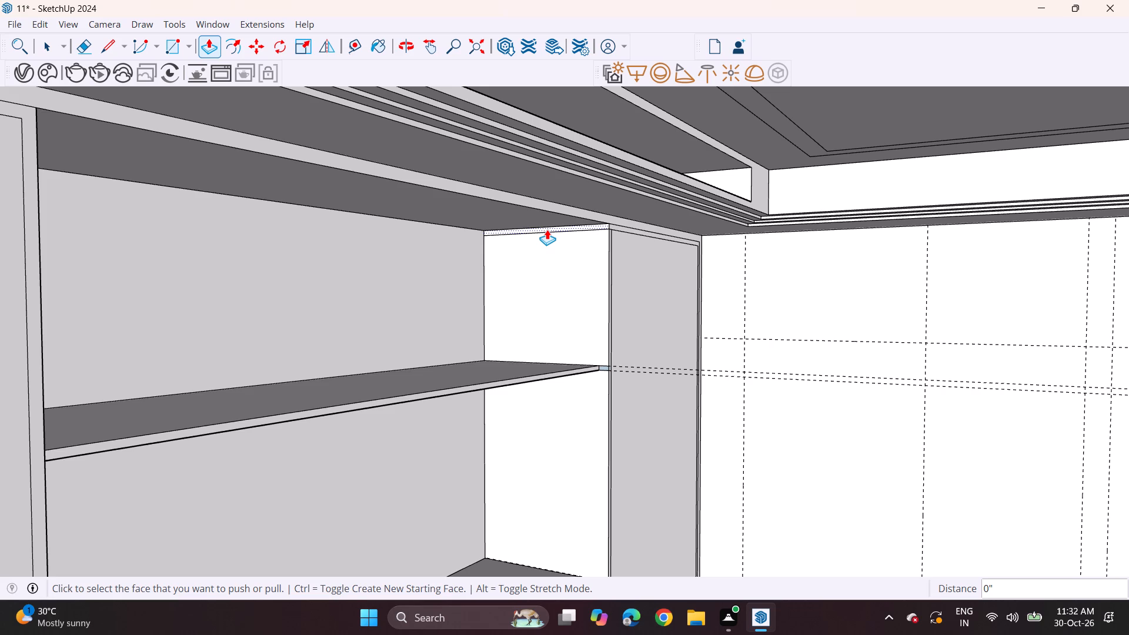
click(547, 229)
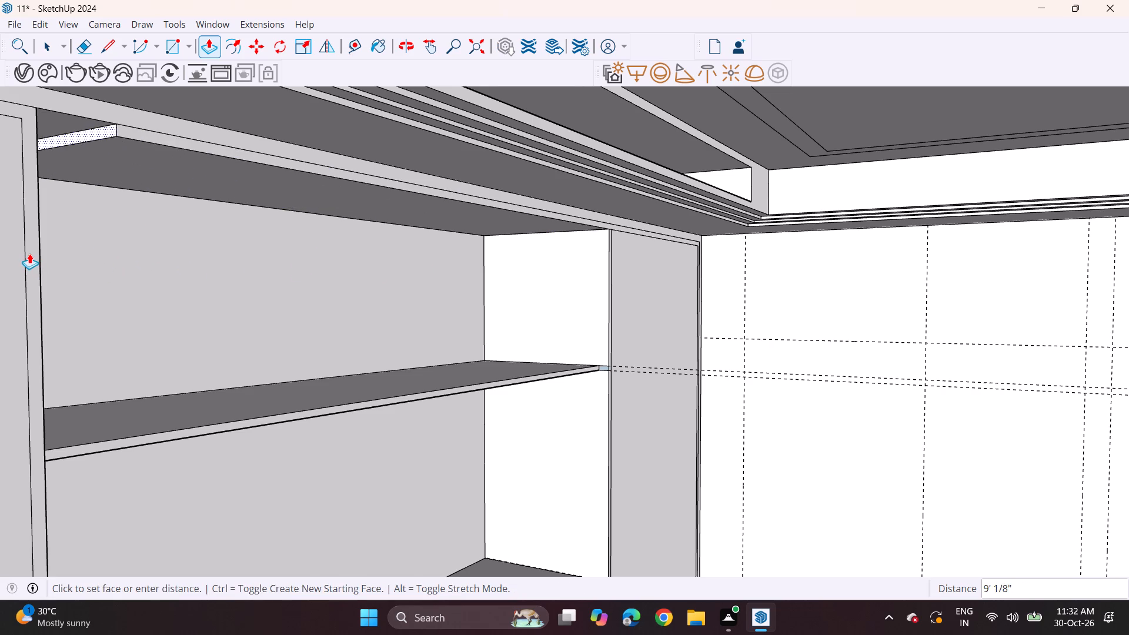
click(41, 163)
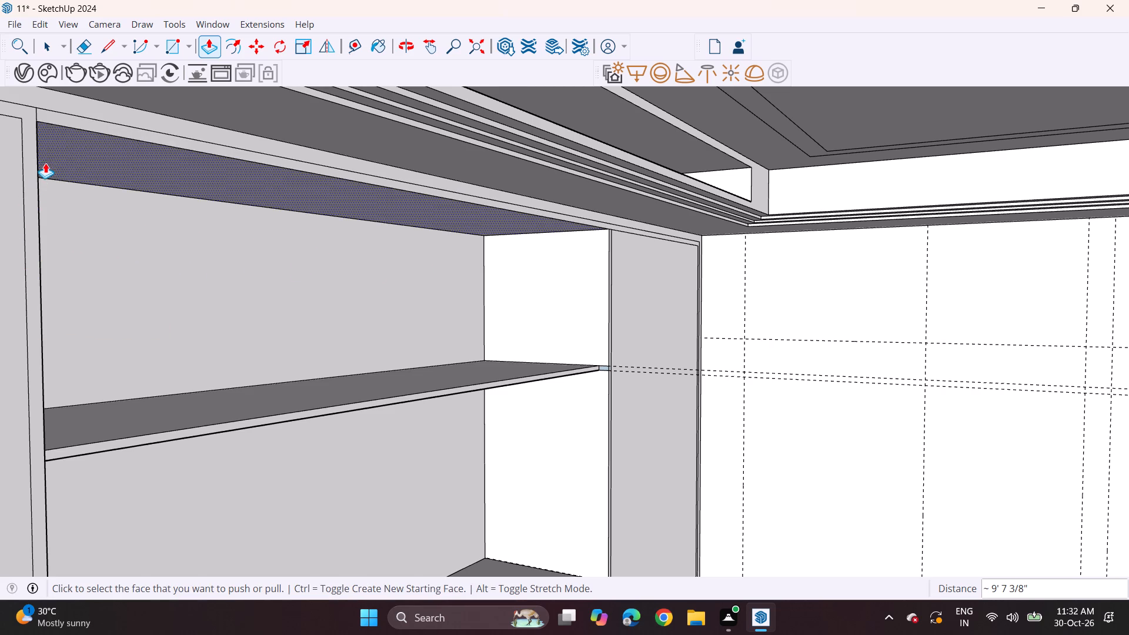
Draw short vertical lines about 1 3/16" long from both side panels' upper inner border corners to the border line above.
click(112, 42)
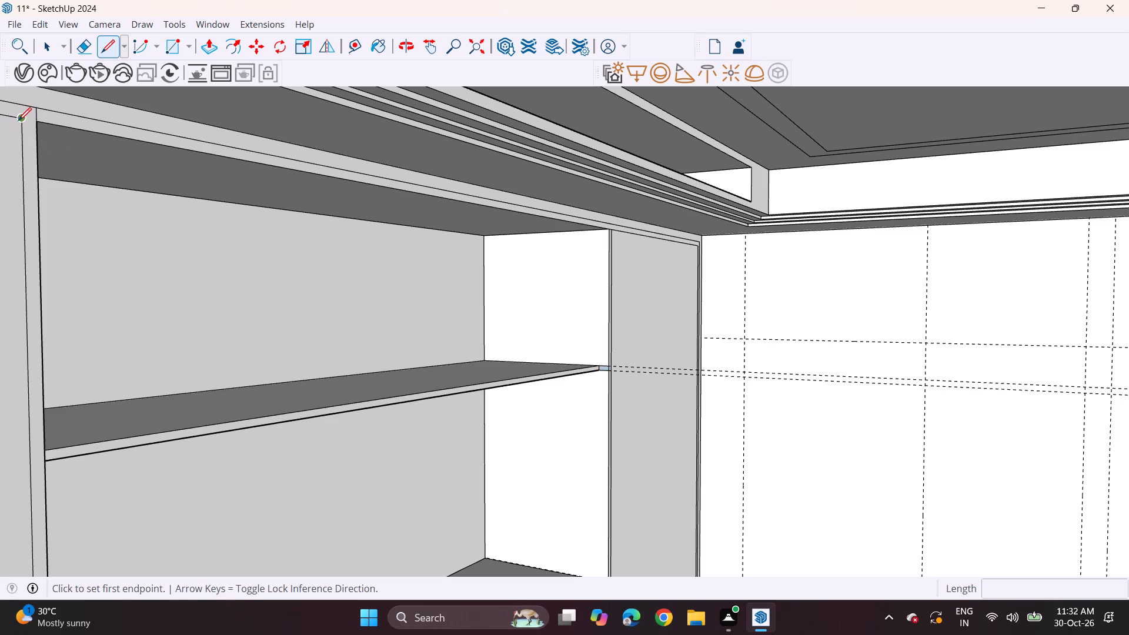
click(19, 121)
click(18, 102)
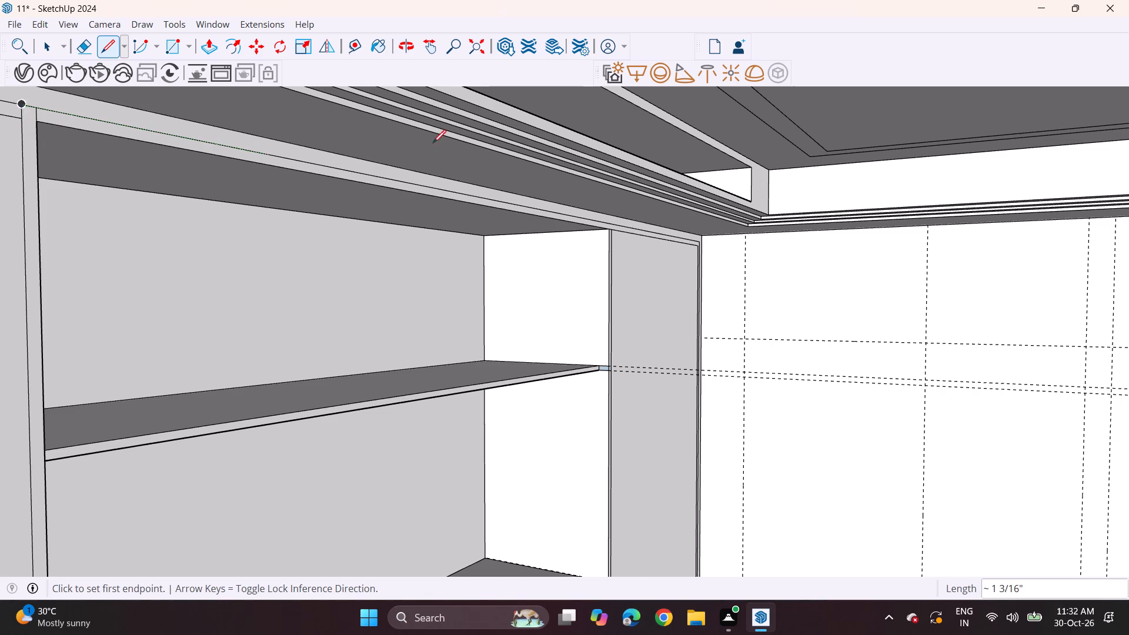
scroll(617, 229, up, 14)
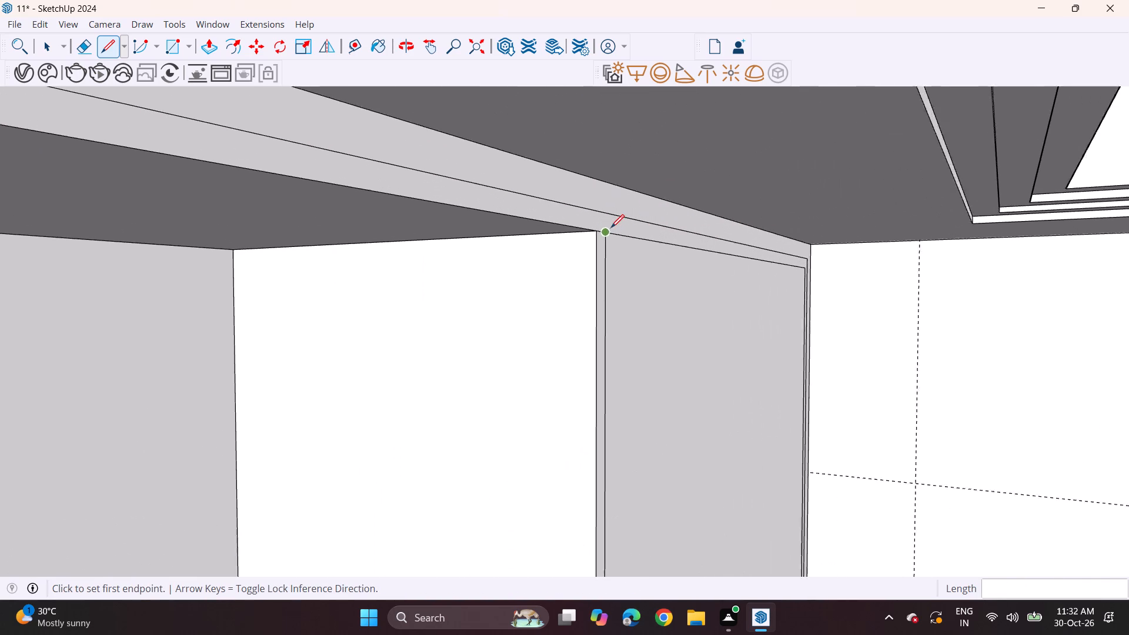
click(607, 232)
click(609, 212)
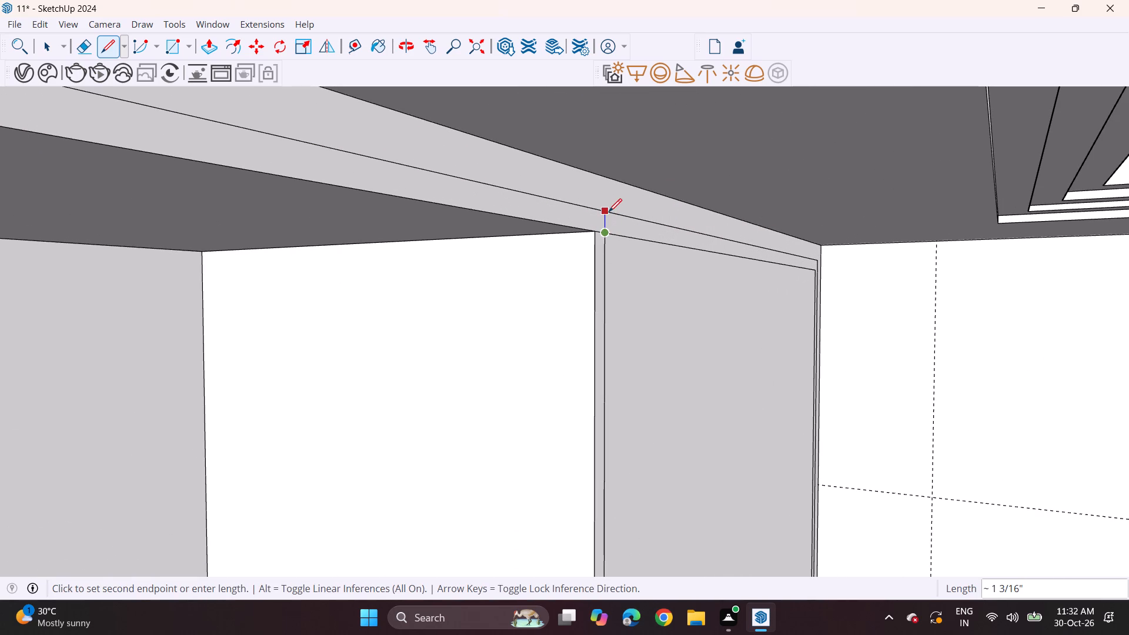
Erase the leftover short edge segments at both upper corners of the niche opening.
click(89, 40)
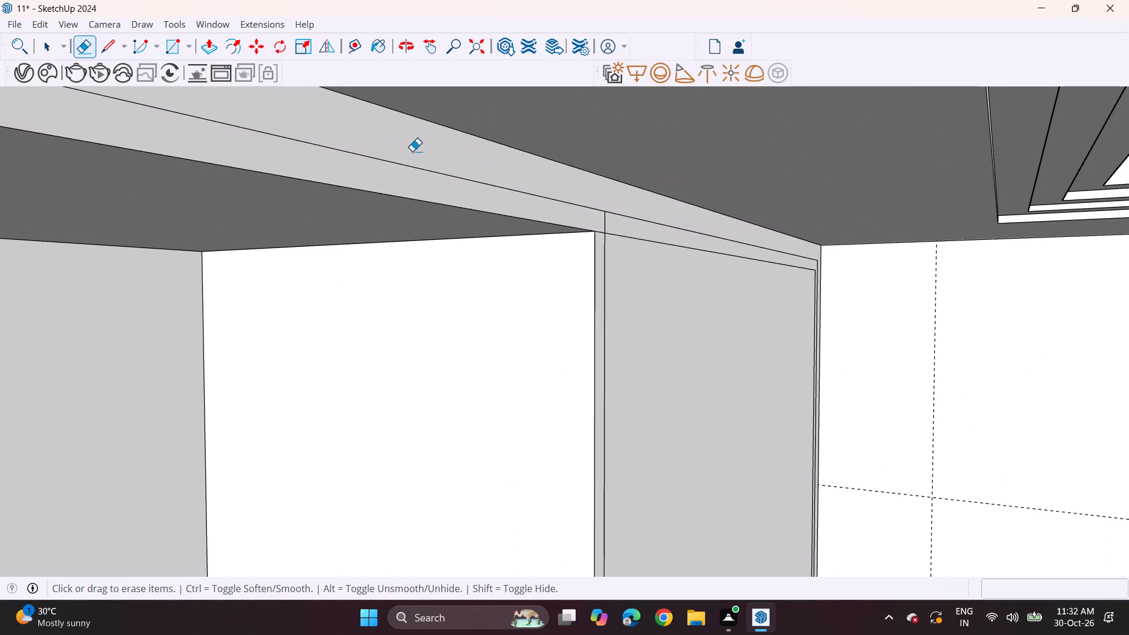
scroll(544, 175, up, 4)
click(617, 253)
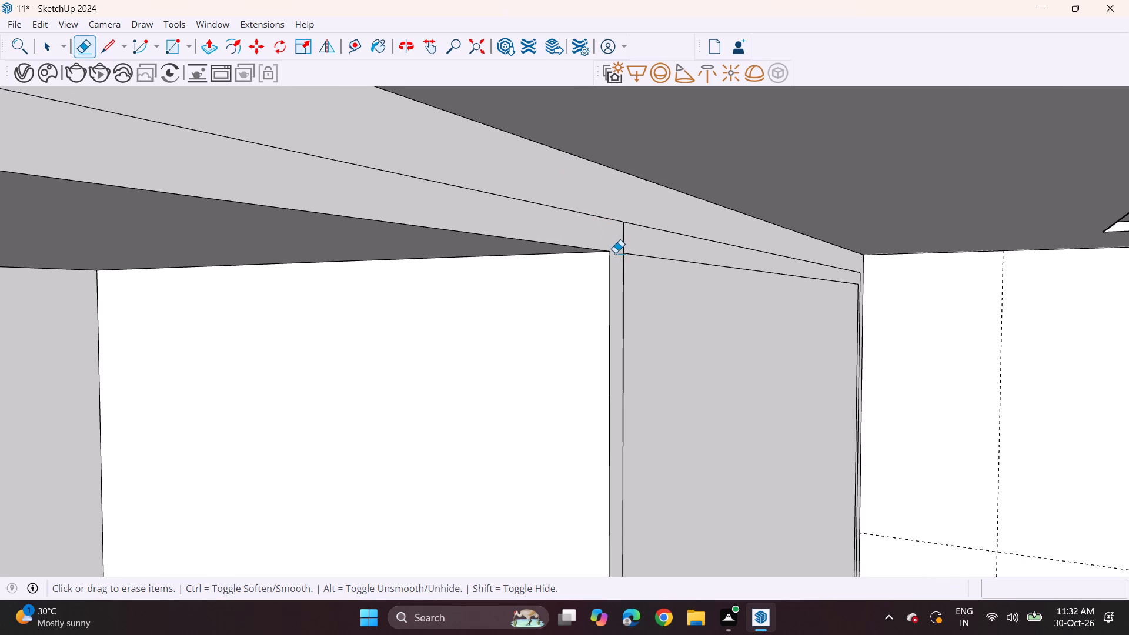
scroll(612, 253, down, 18)
shift+middle_drag(193, 273, 262, 273)
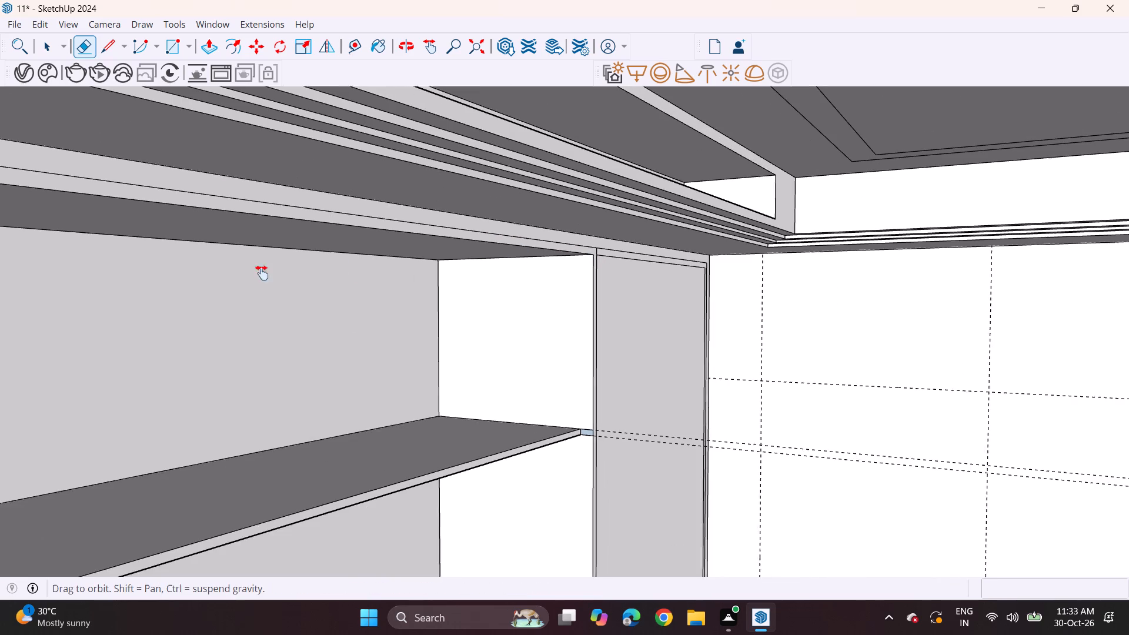
shift+middle_drag(262, 273, 467, 242)
scroll(459, 239, down, 2)
shift+middle_drag(329, 156, 298, 235)
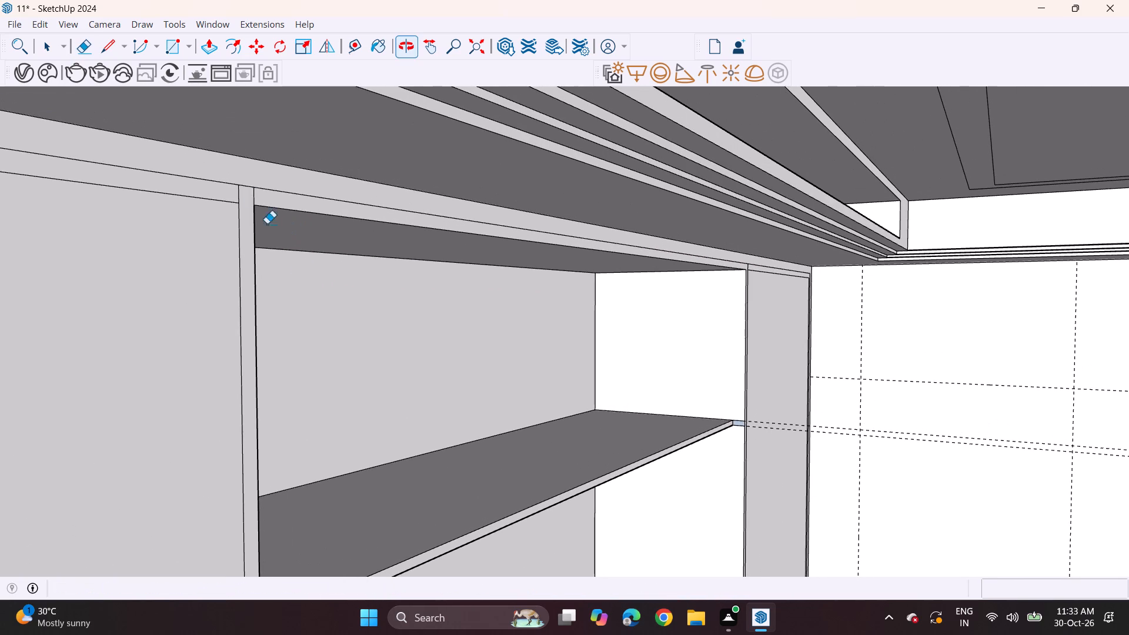
click(255, 196)
Draw a line about 1 3/16" from the far panel's lower inner border corner to the niche edge and on across the niche's end face.
scroll(255, 196, down, 3)
shift+middle_drag(348, 247, 349, 179)
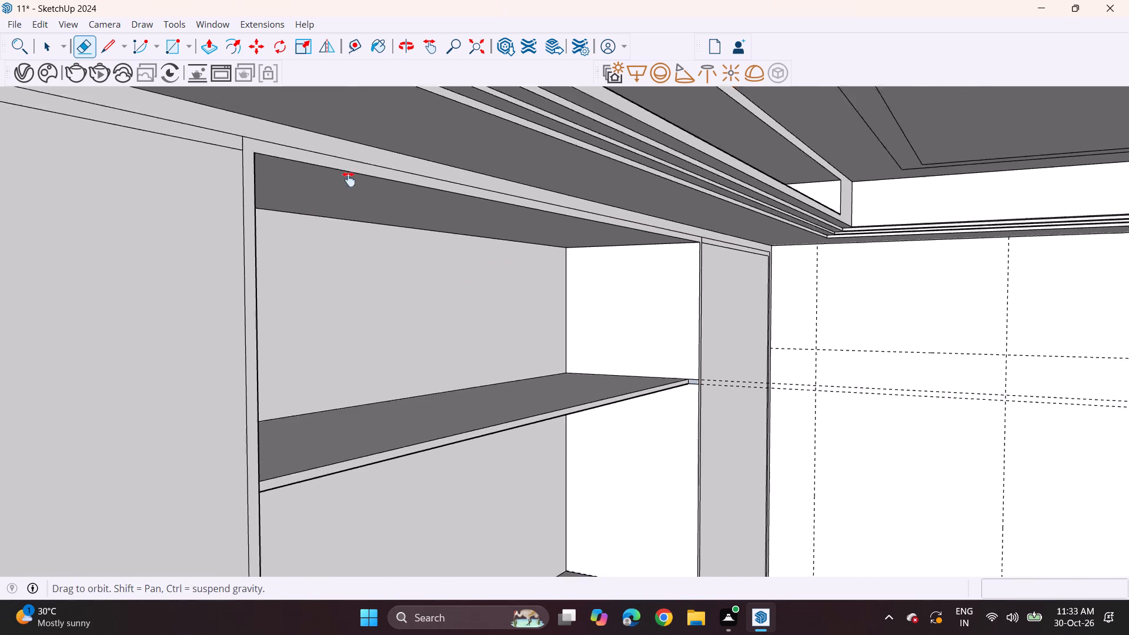
shift+middle_drag(349, 179, 349, 139)
scroll(368, 243, down, 5)
shift+middle_drag(407, 300, 417, 149)
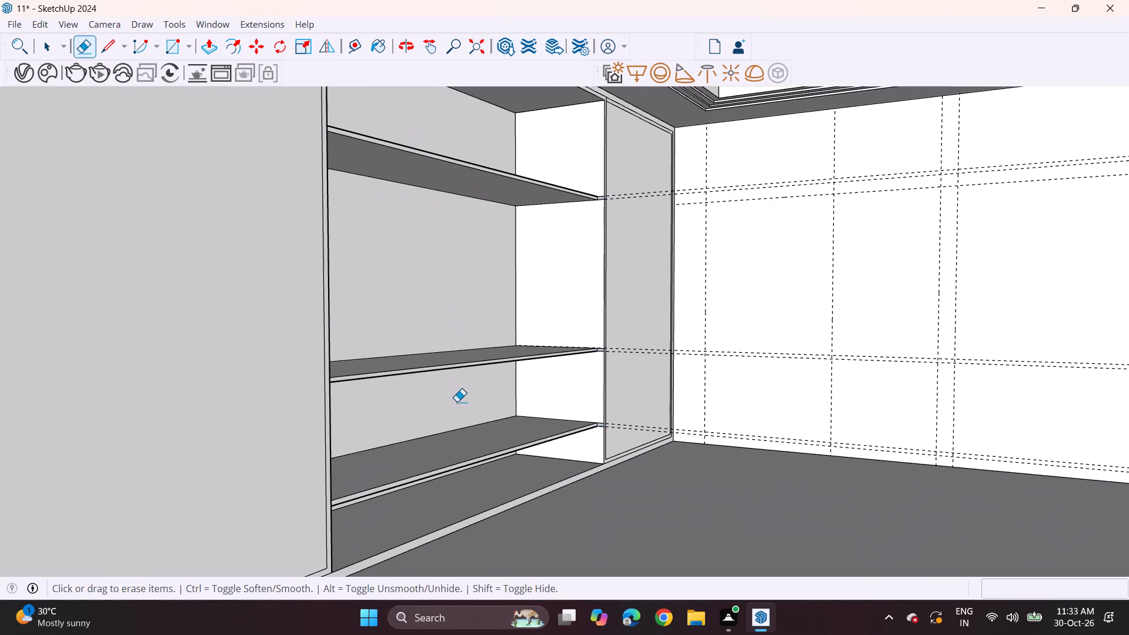
middle_drag(480, 453, 477, 409)
scroll(518, 430, up, 1)
scroll(263, 274, up, 1)
click(114, 53)
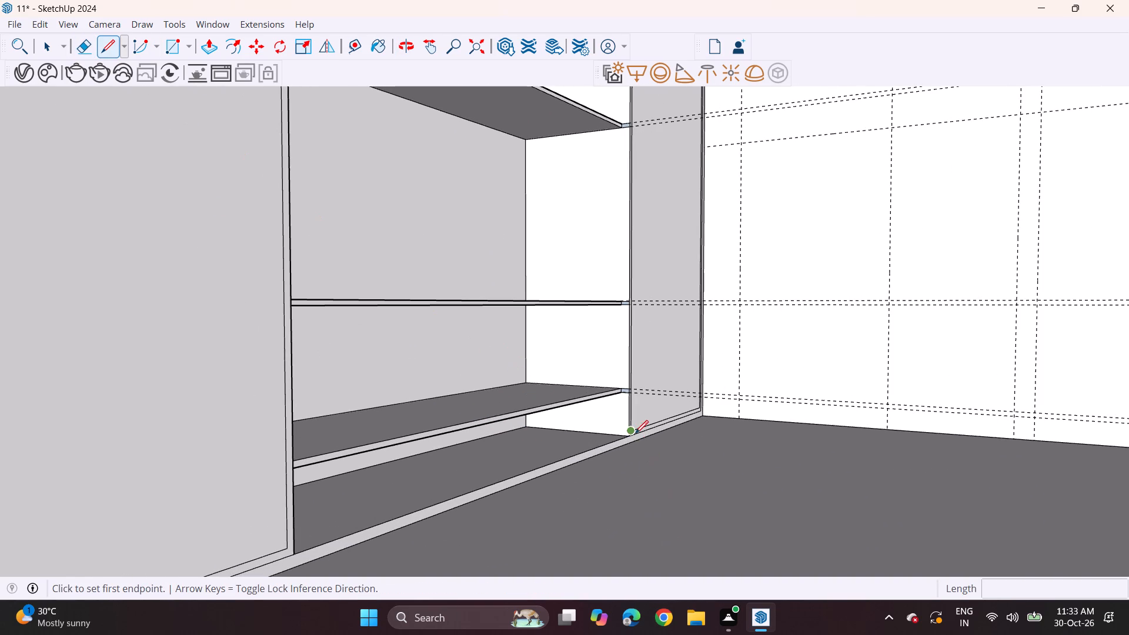
scroll(635, 433, up, 15)
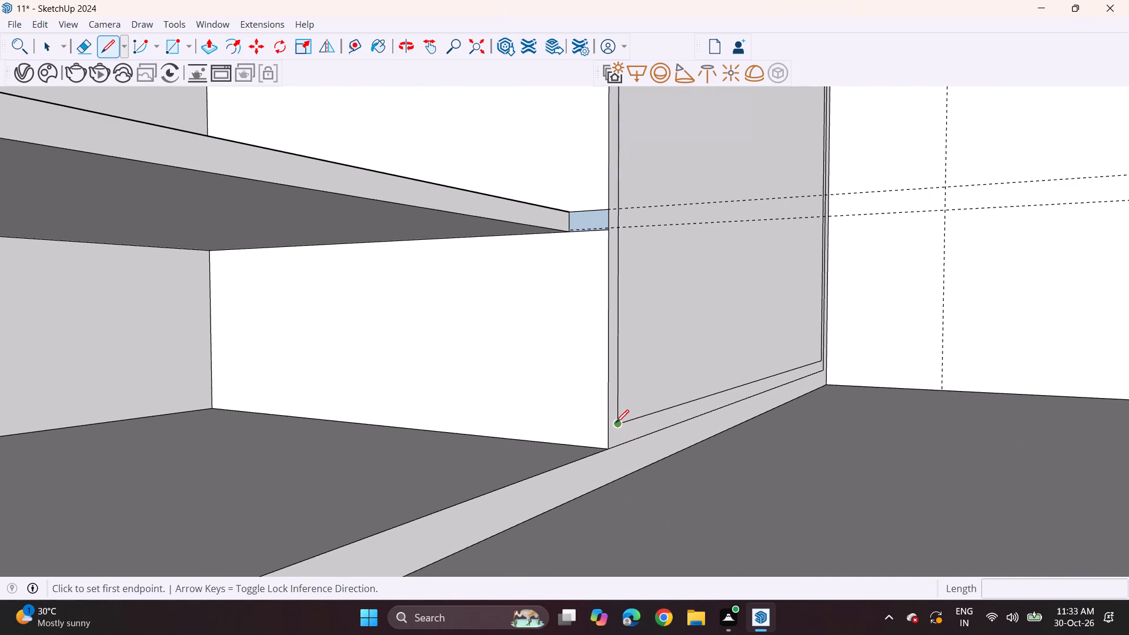
click(616, 423)
click(610, 427)
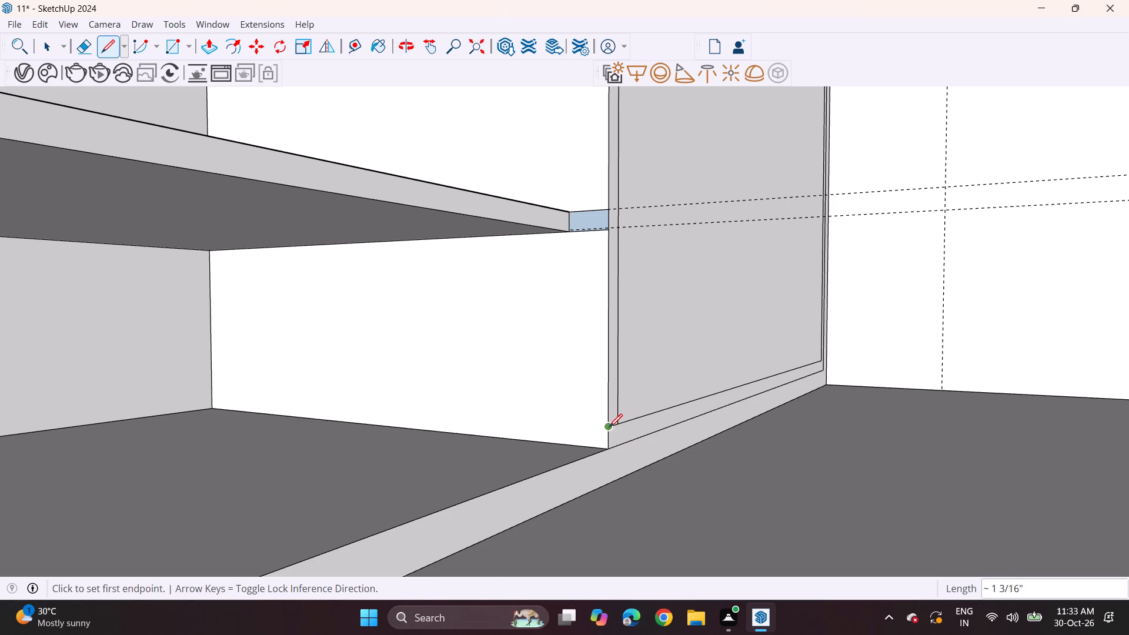
click(606, 428)
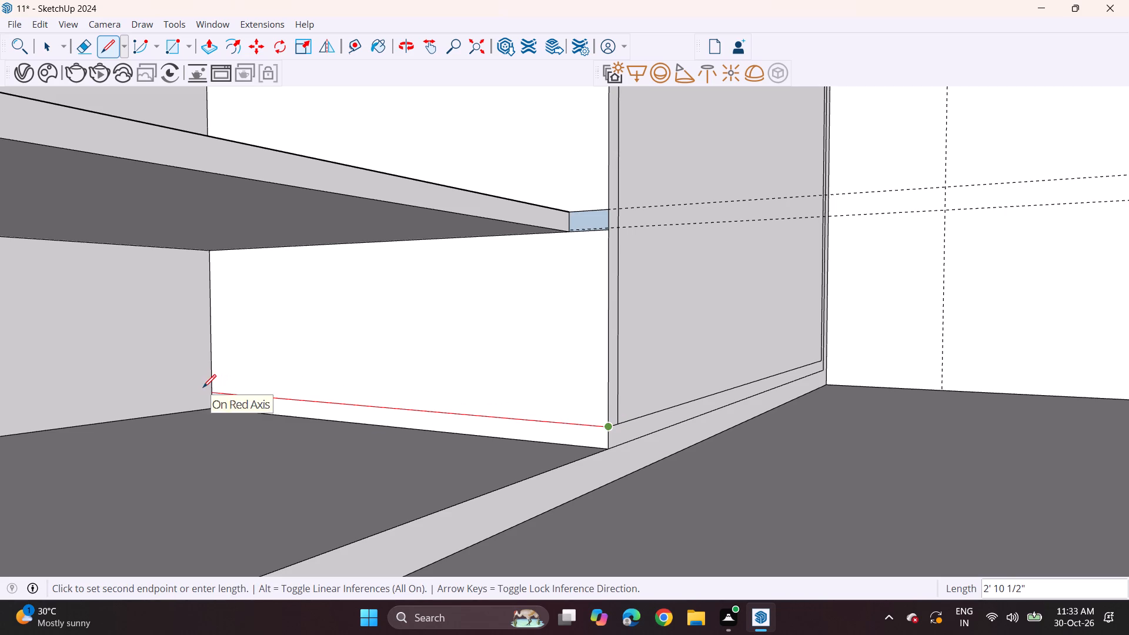
click(212, 389)
Extrude the thin strip at the bottom of the niche's end face about 9' 7 3/8" across to the opposite side.
scroll(296, 421, down, 11)
shift+middle_drag(330, 450, 473, 429)
scroll(477, 430, up, 1)
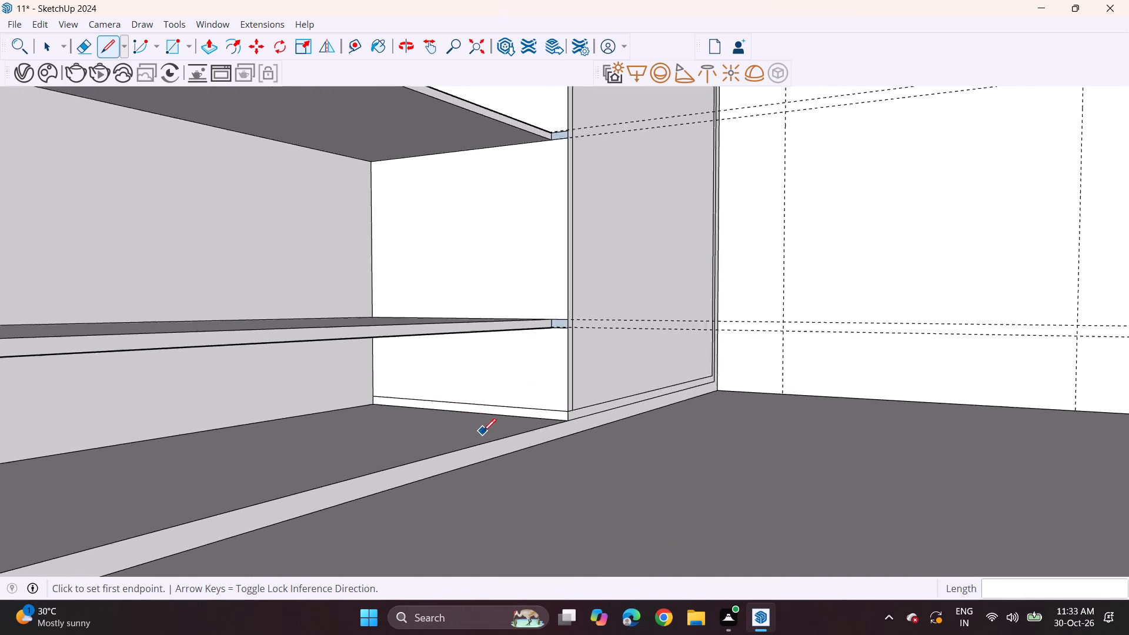
scroll(483, 432, down, 7)
click(218, 58)
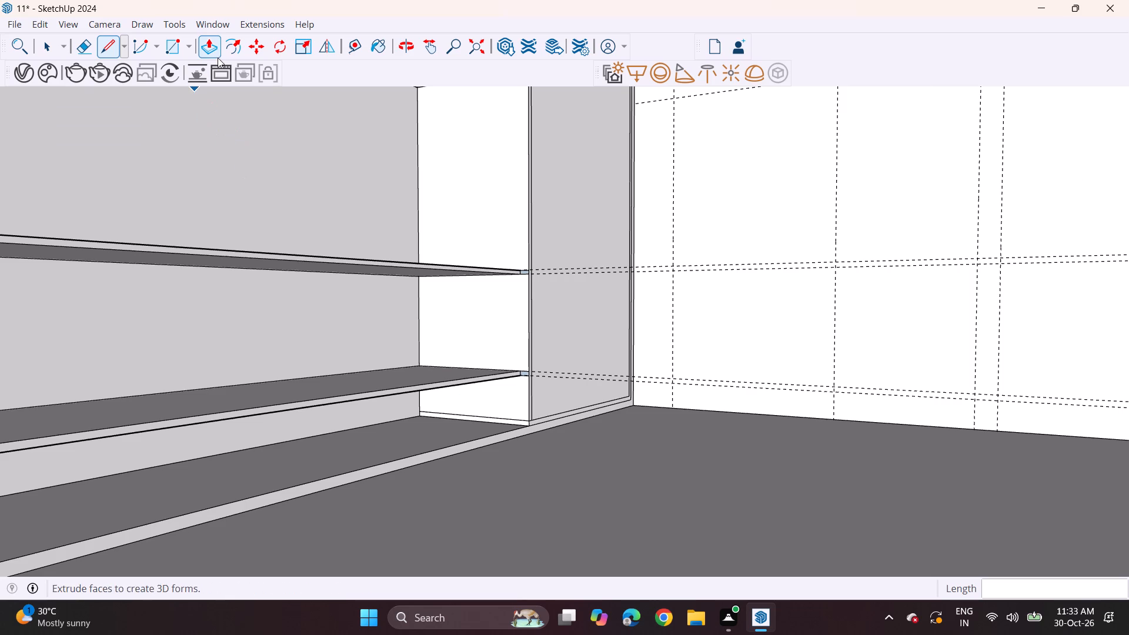
click(519, 421)
scroll(374, 458, down, 5)
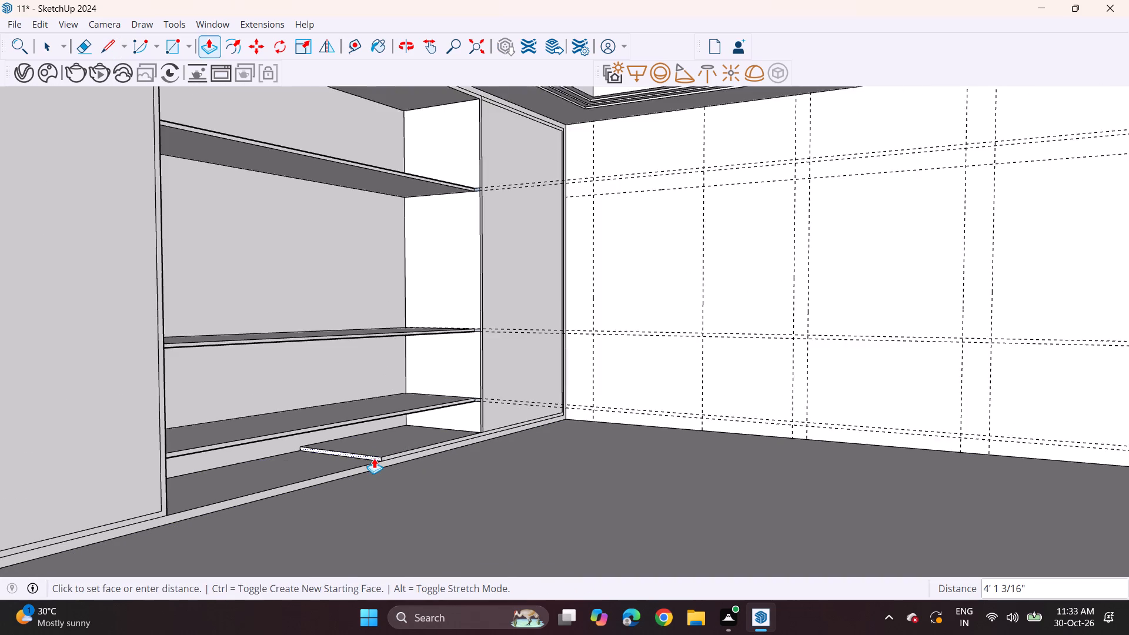
shift+middle_drag(374, 458, 435, 432)
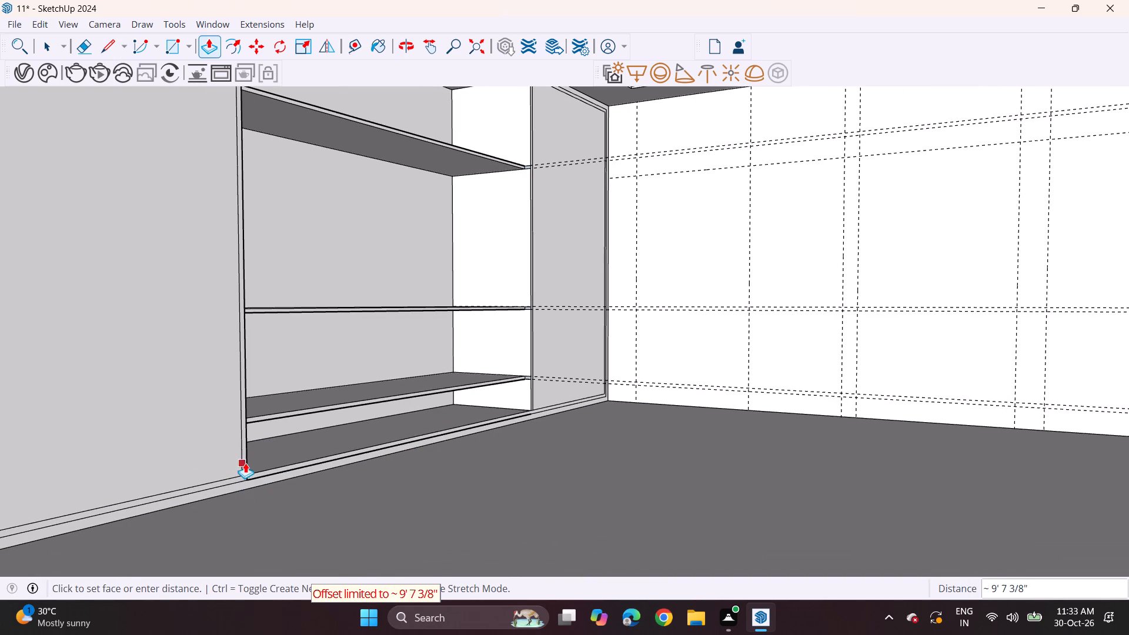
click(248, 457)
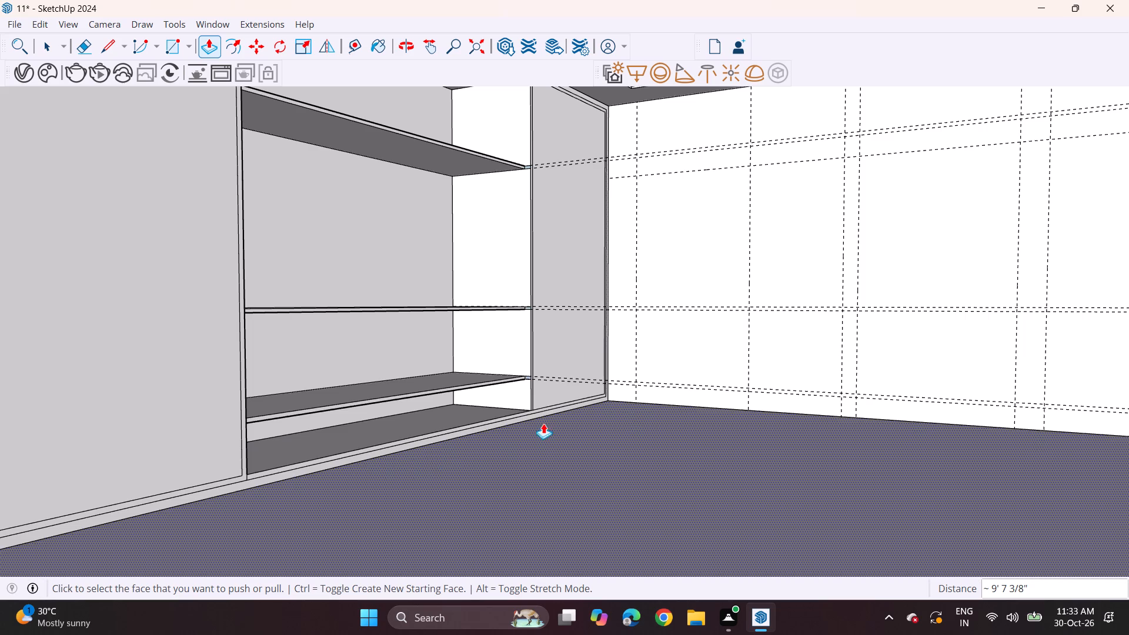
Extend the far panel's inner border about 1 3/16" down to the line below and erase the leftover edge at that niche corner.
scroll(479, 399, up, 2)
click(117, 45)
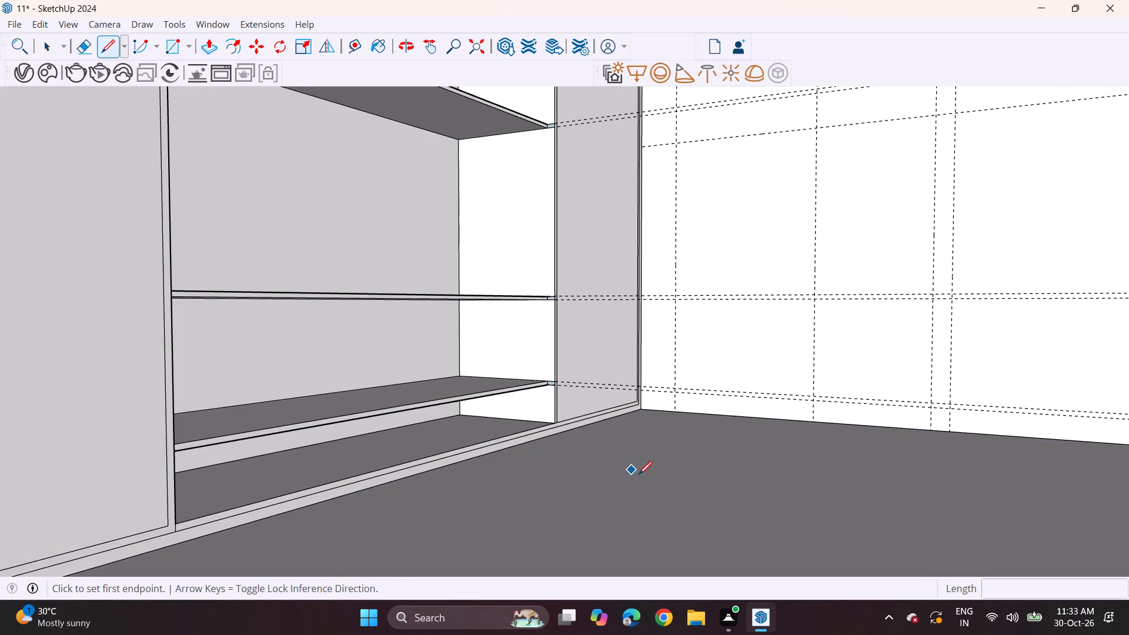
scroll(619, 458, up, 4)
scroll(536, 421, up, 14)
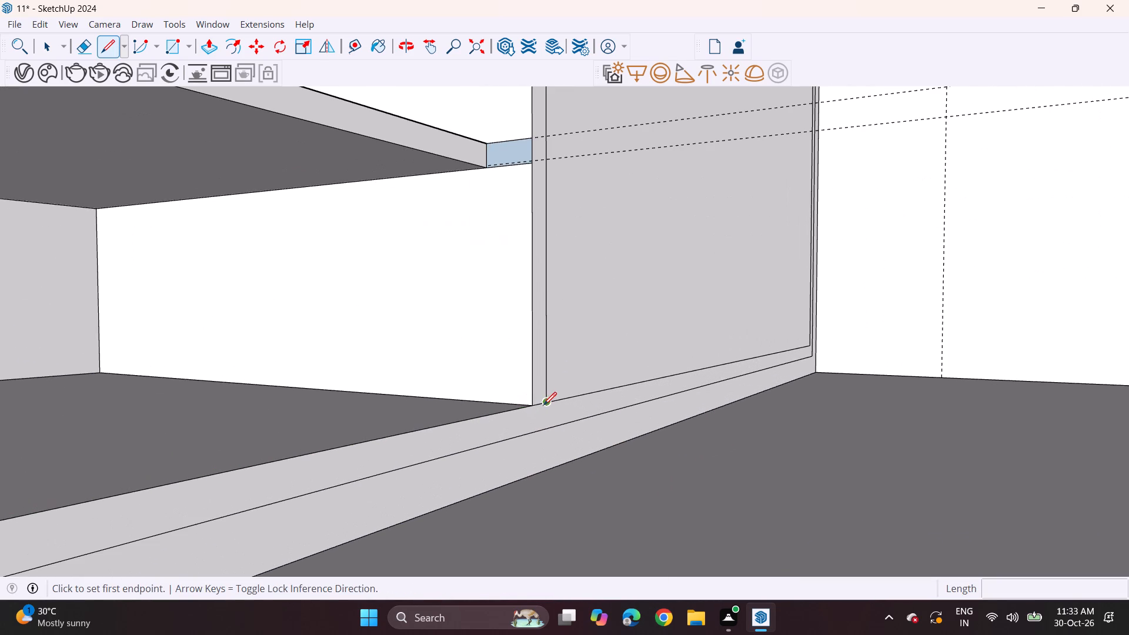
click(544, 405)
click(544, 429)
click(76, 52)
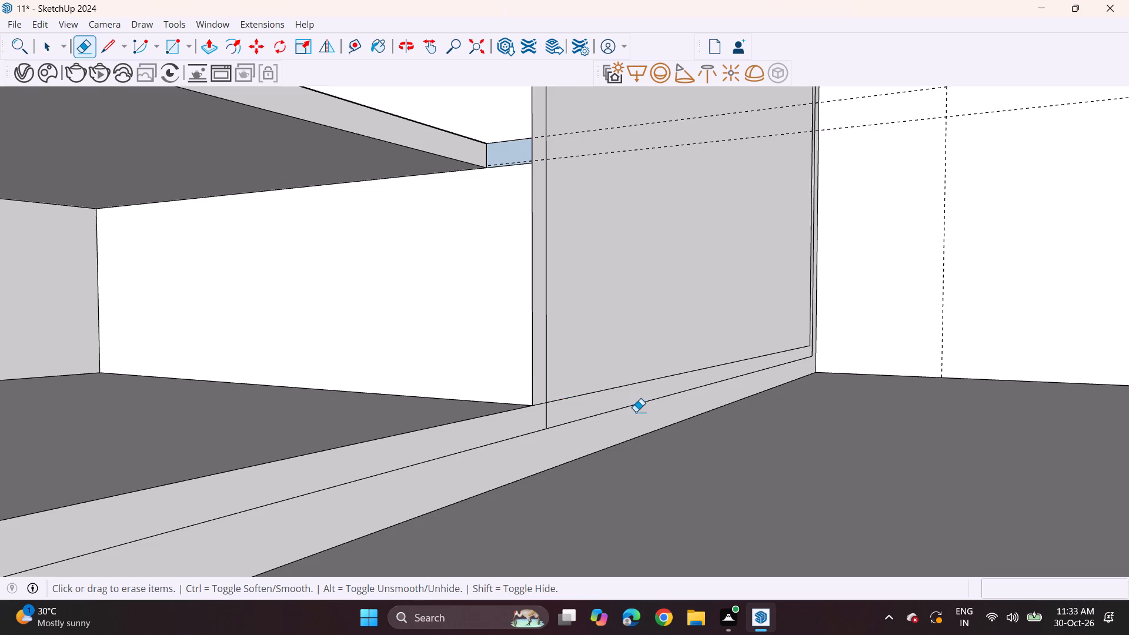
scroll(627, 405, up, 3)
drag(512, 403, 512, 409)
scroll(511, 407, down, 8)
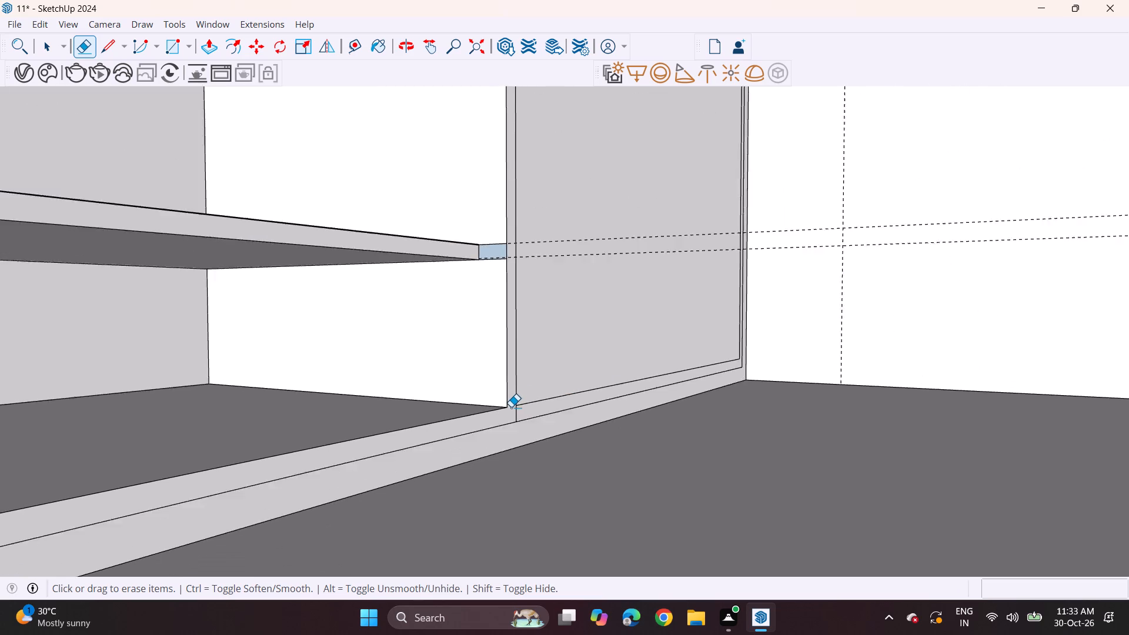
scroll(511, 407, down, 19)
Extend the near panel's inner border about 1 3/16" down to the line below and erase the leftover edge at that niche corner.
scroll(243, 465, up, 5)
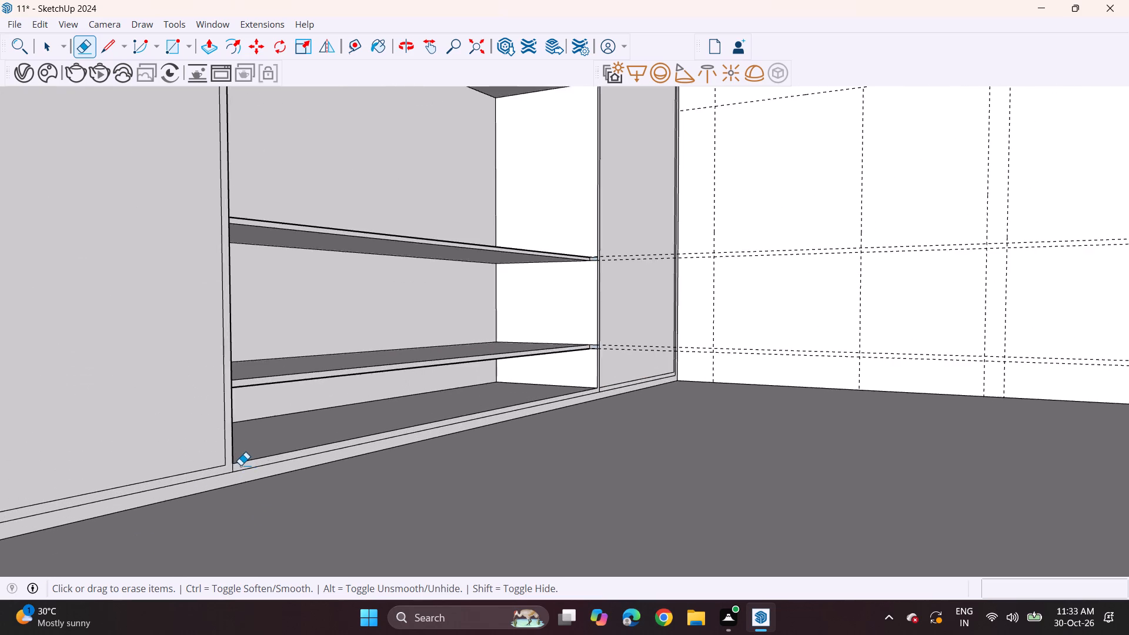
scroll(241, 465, up, 12)
click(115, 40)
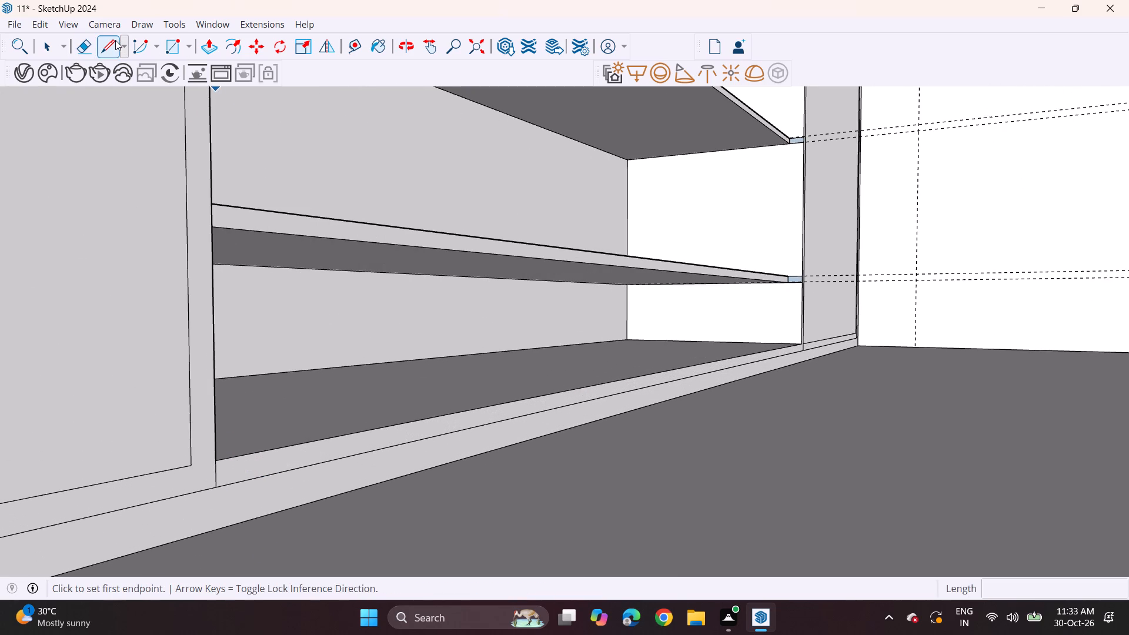
click(192, 466)
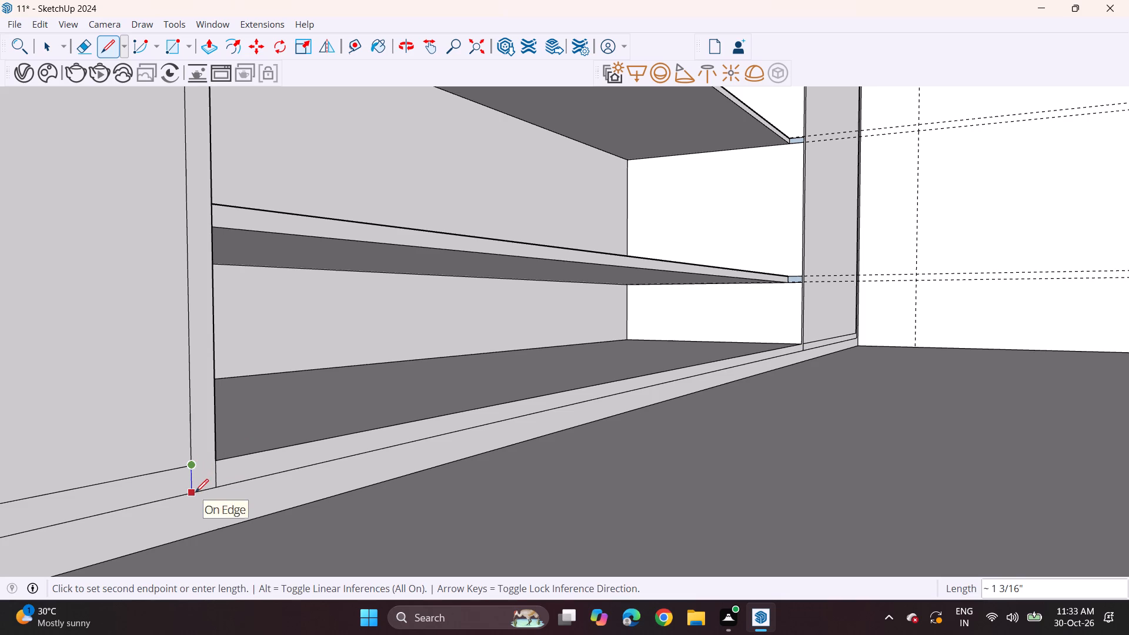
click(195, 492)
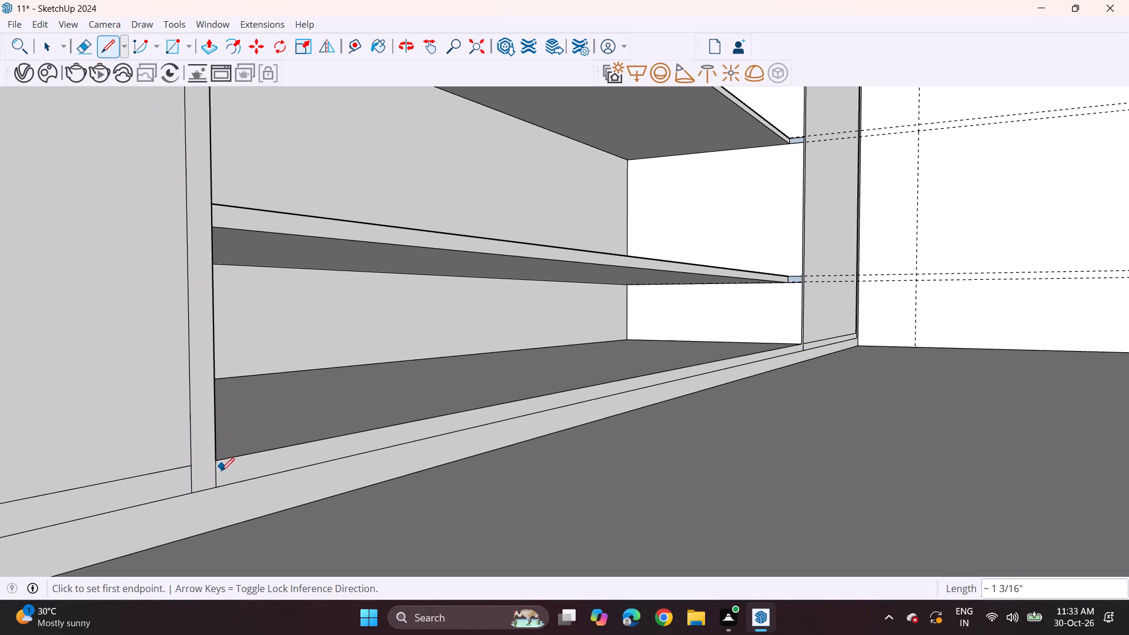
click(77, 36)
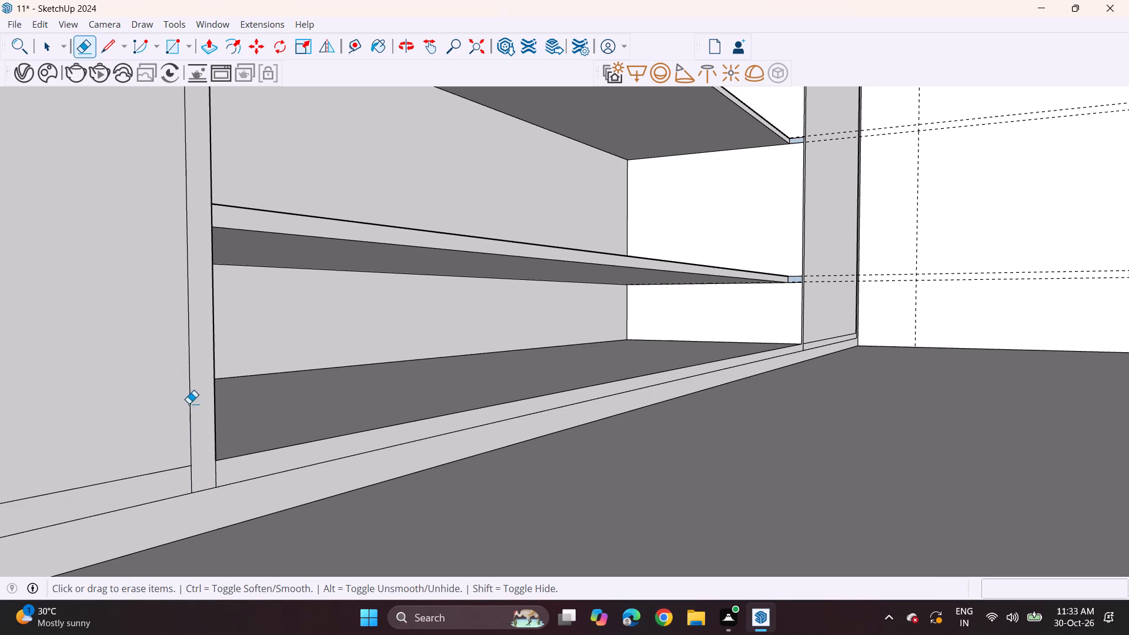
click(216, 469)
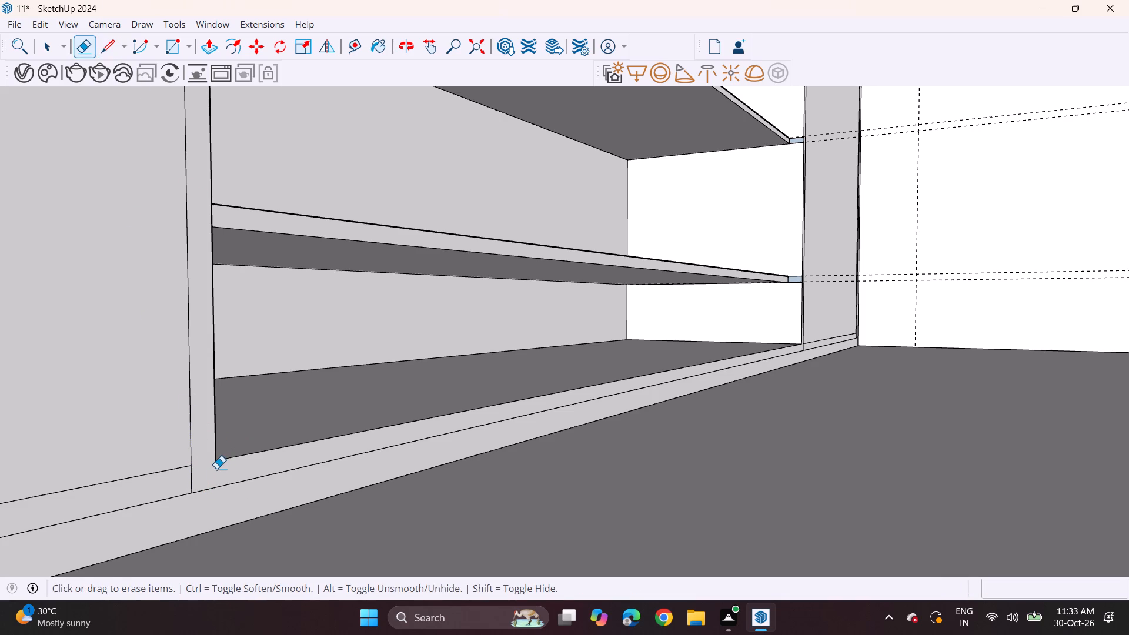
scroll(216, 469, down, 5)
Select the frame face around the niche opening with its bounding edges and check it against the whole room.
key(space)
double_click(208, 467)
scroll(209, 467, down, 8)
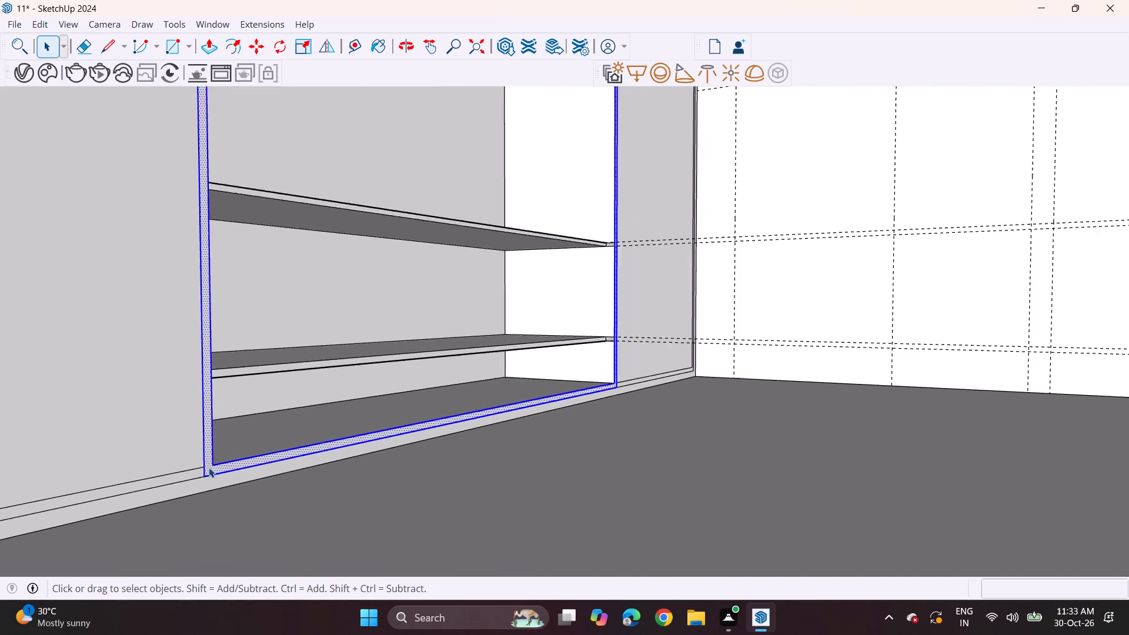
scroll(209, 467, down, 8)
middle_drag(213, 467, 353, 504)
scroll(355, 490, down, 4)
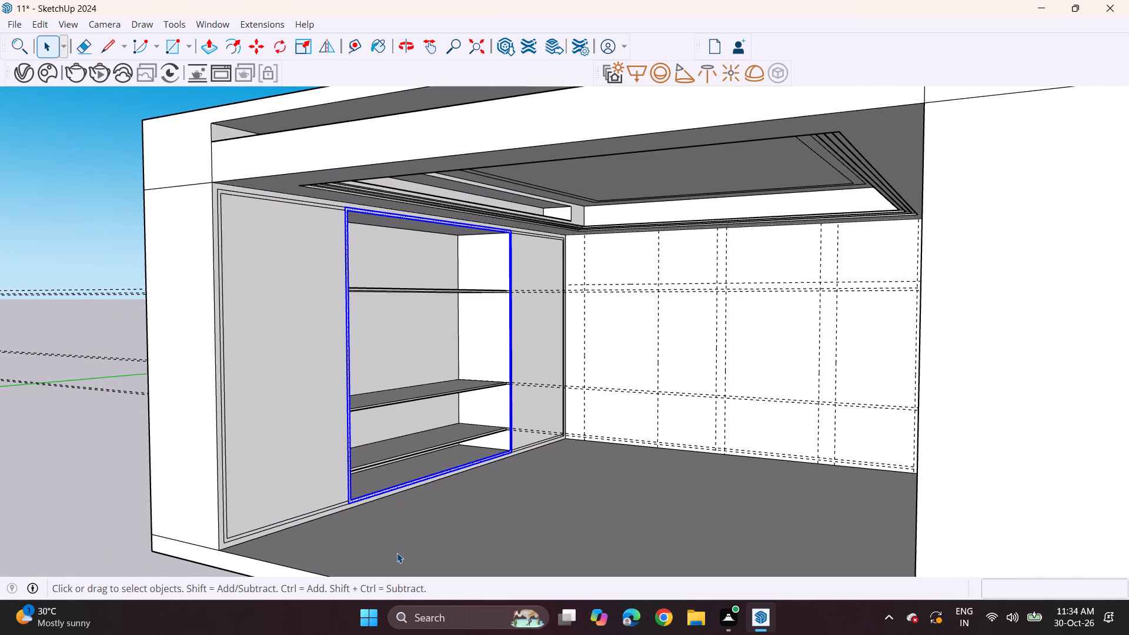
Switch to Chrome, search Google for 3d warehouse and open the 3D Warehouse site.
click(656, 616)
click(487, 335)
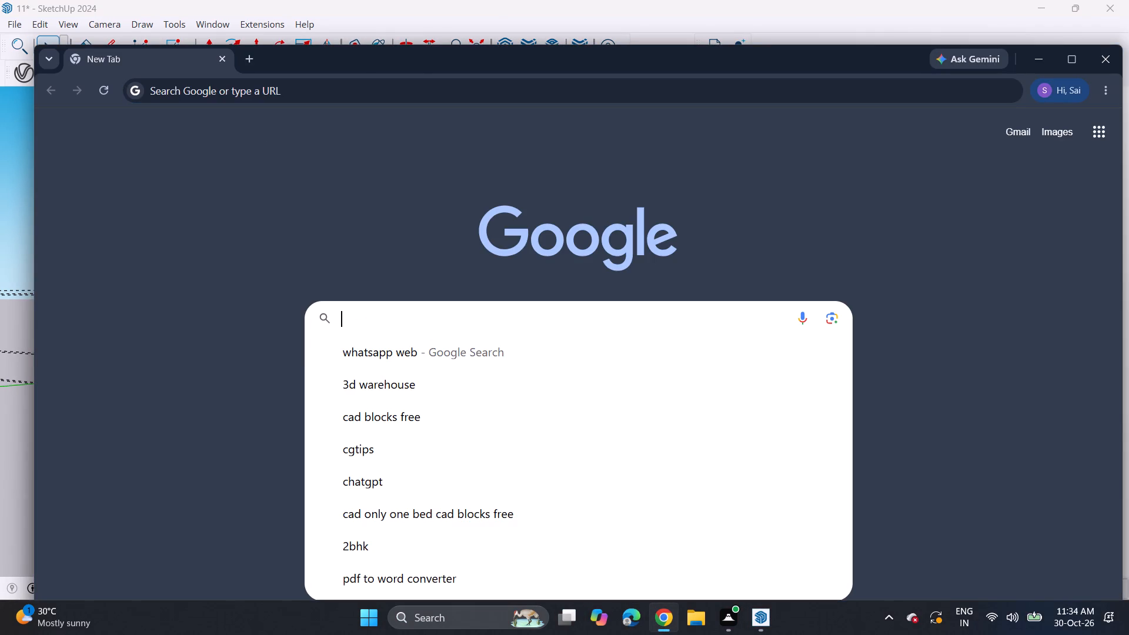
click(445, 372)
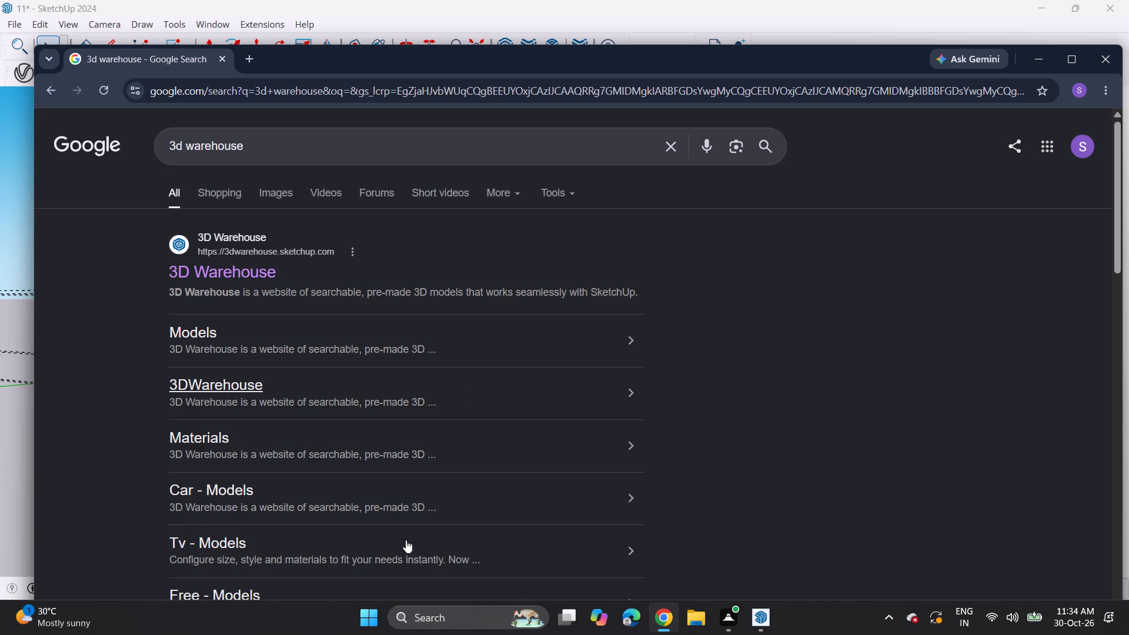
click(211, 274)
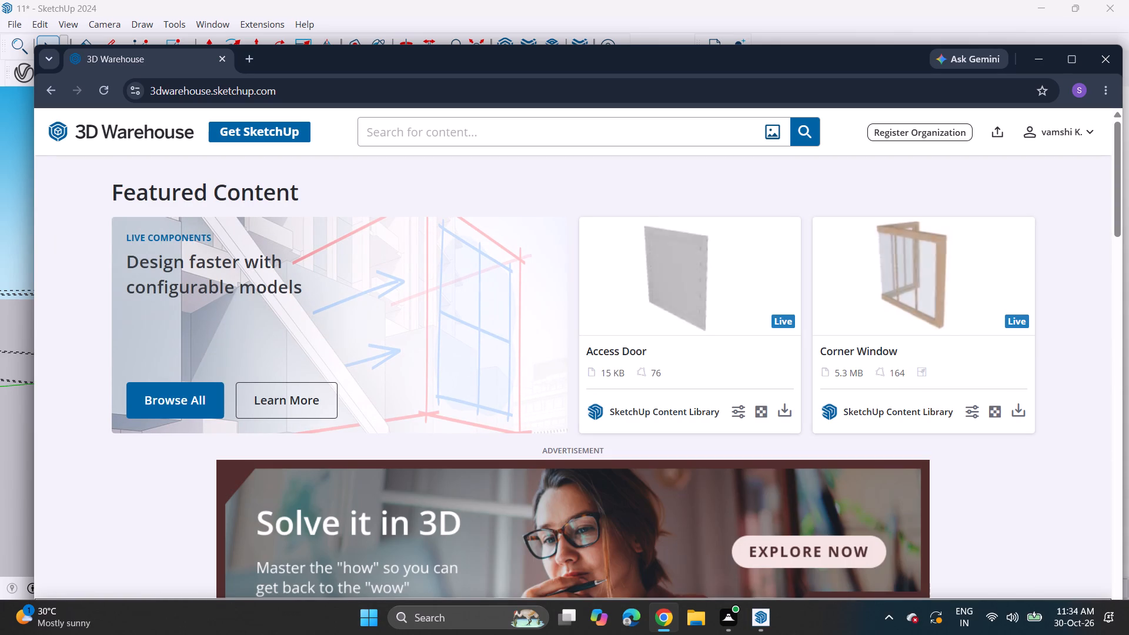
Search 3D Warehouse for "wardrobe items".
click(414, 138)
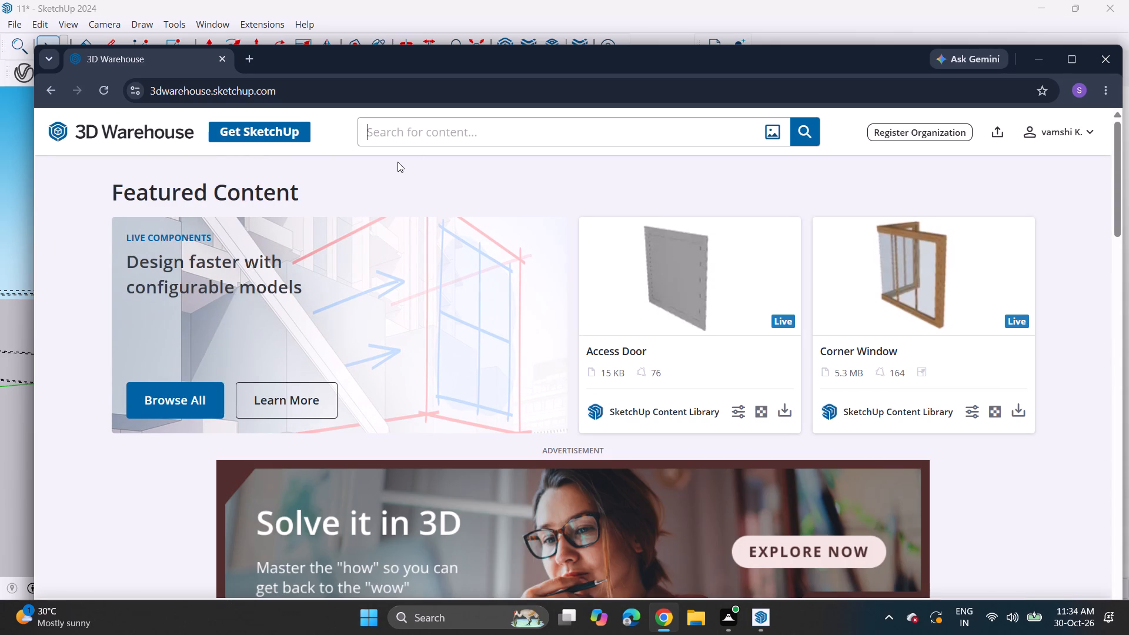
text(ward)
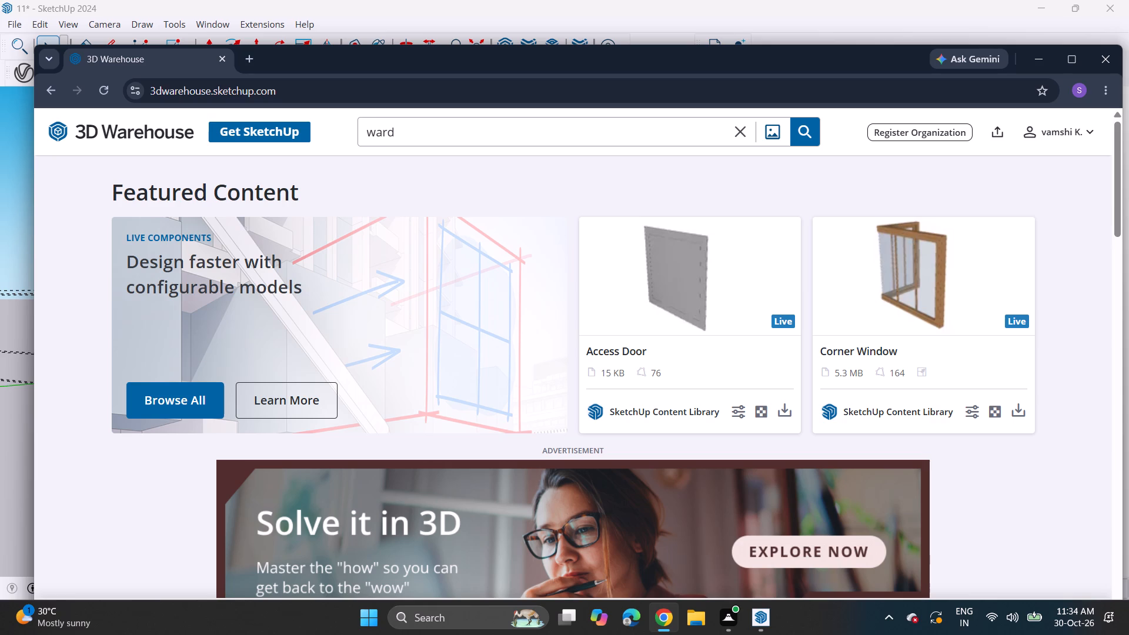
text(robe)
key(space)
text(items)
key(Return)
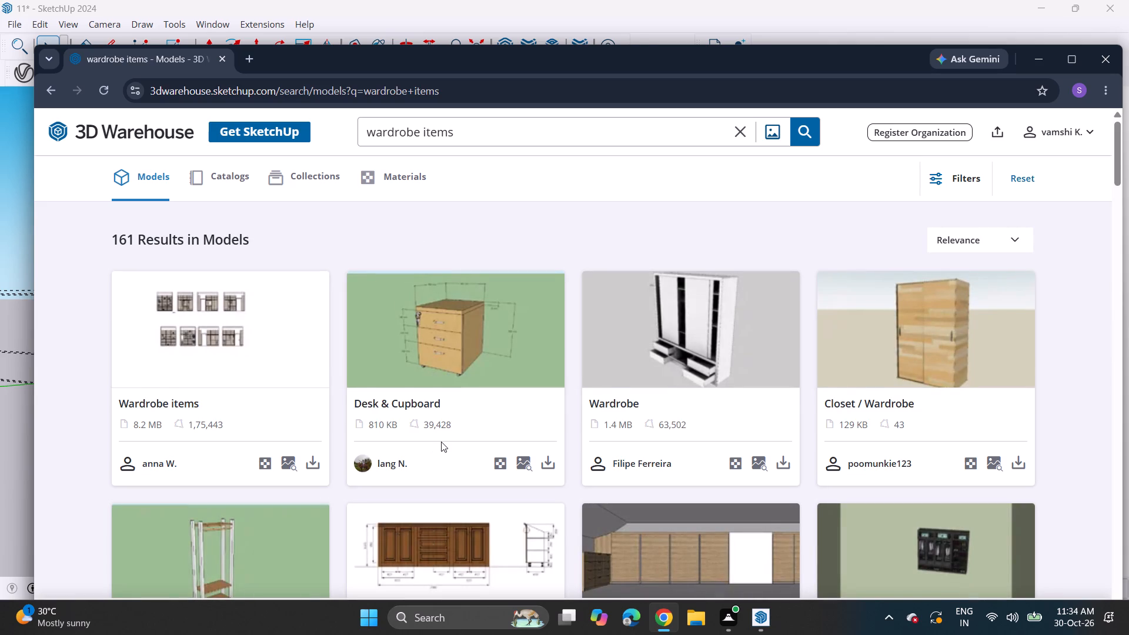
Browse the wardrobe items results and download the sliding wardrobe 1 model as a SketchUp file.
scroll(441, 442, down, 6)
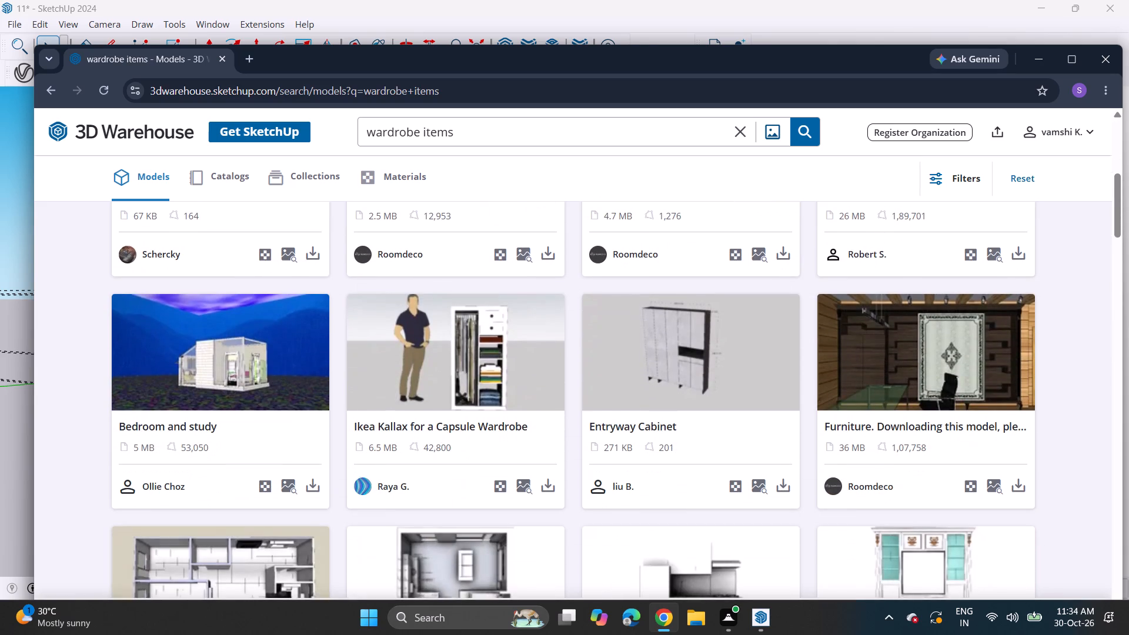
scroll(441, 442, down, 7)
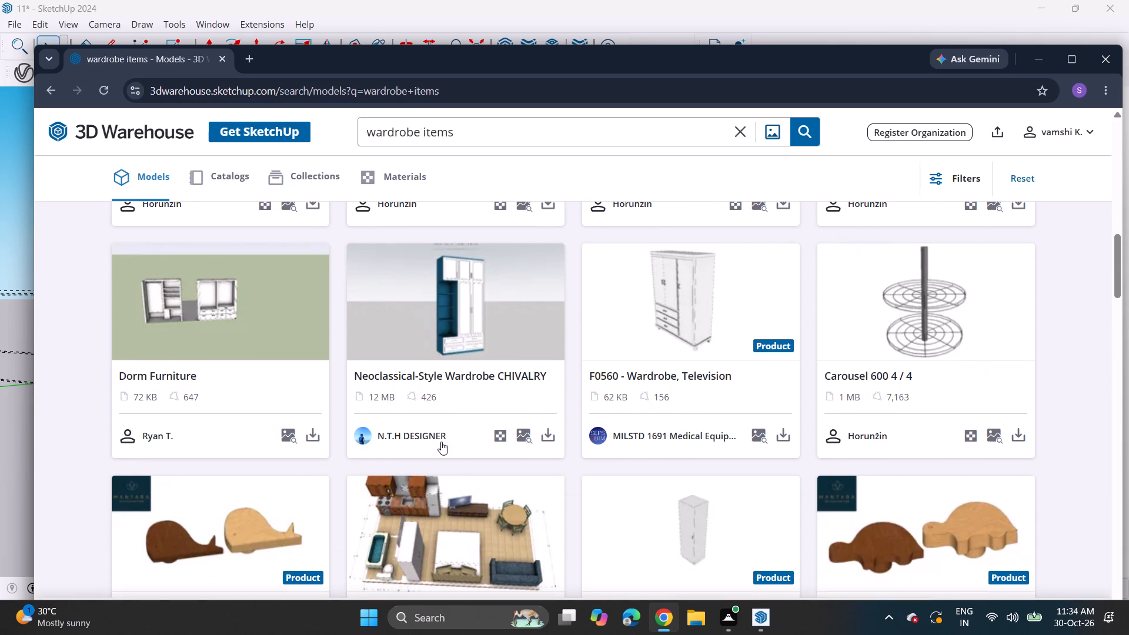
scroll(441, 442, down, 2)
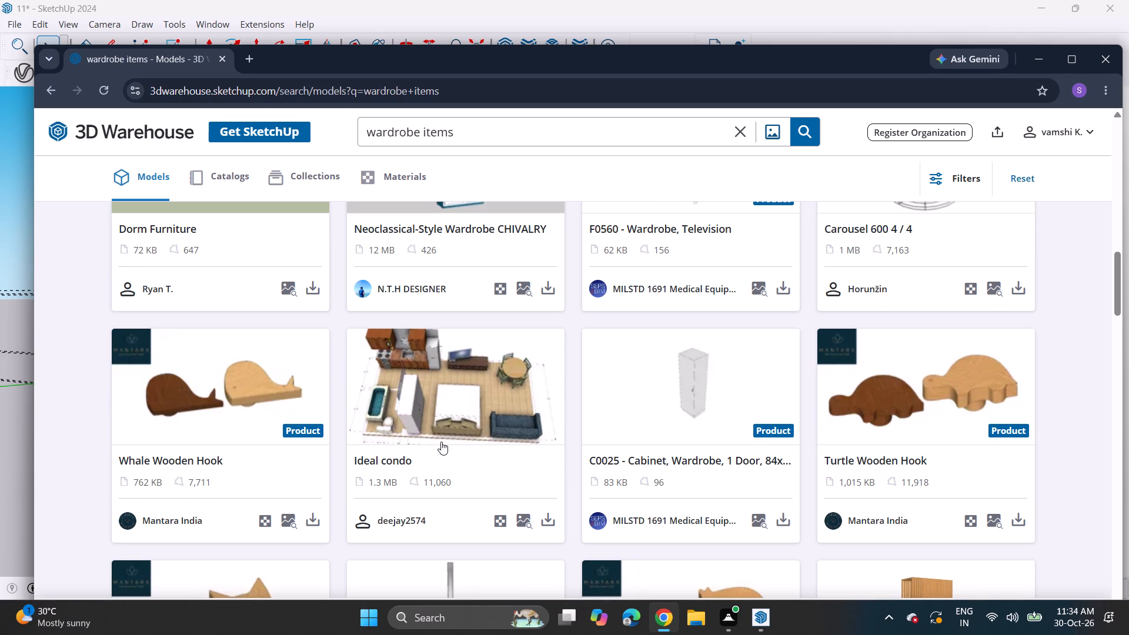
scroll(441, 442, down, 3)
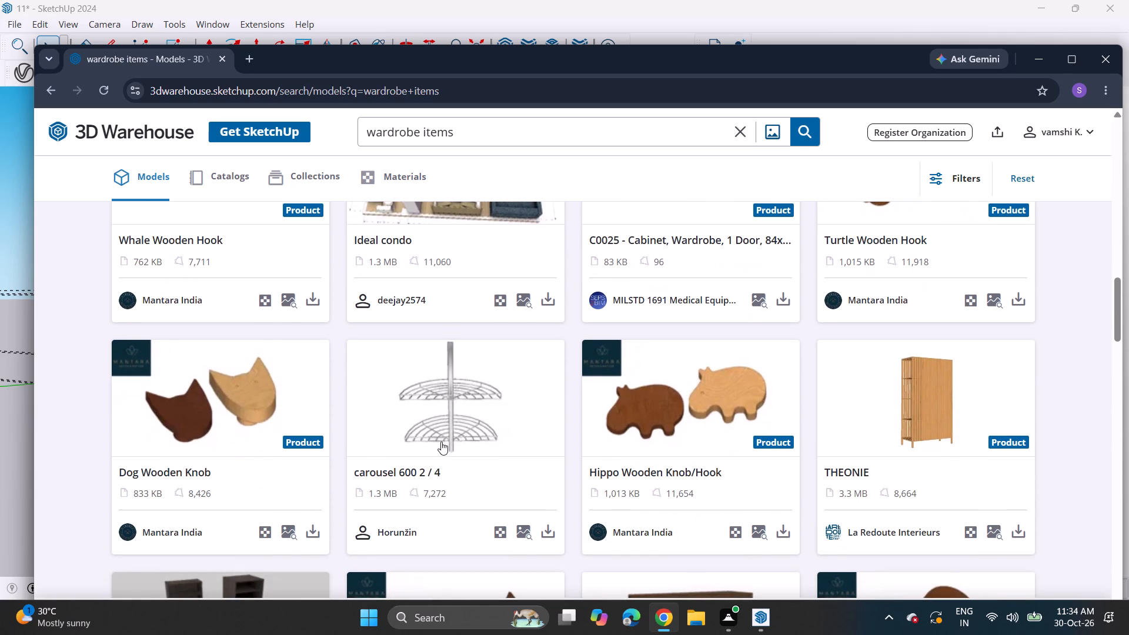
scroll(441, 442, down, 6)
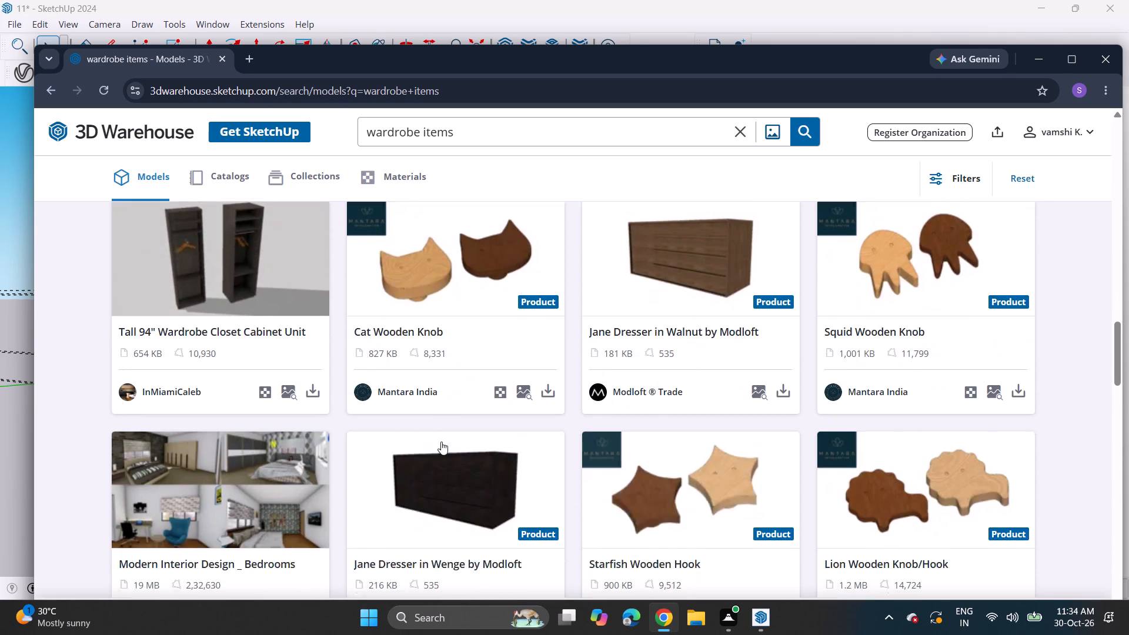
scroll(441, 442, down, 6)
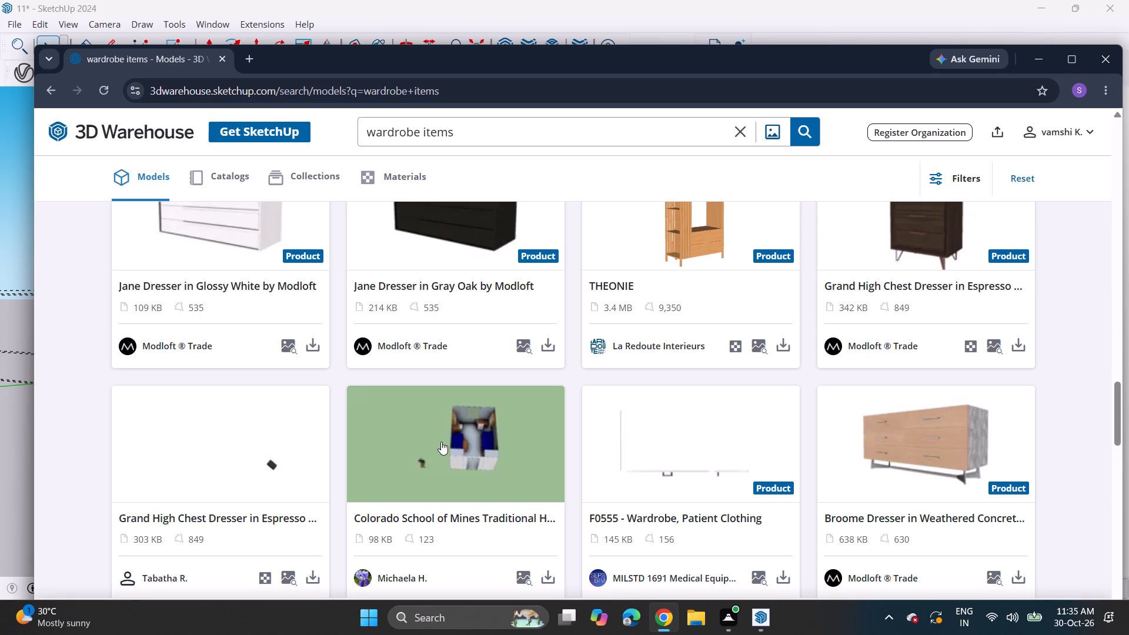
scroll(441, 442, down, 8)
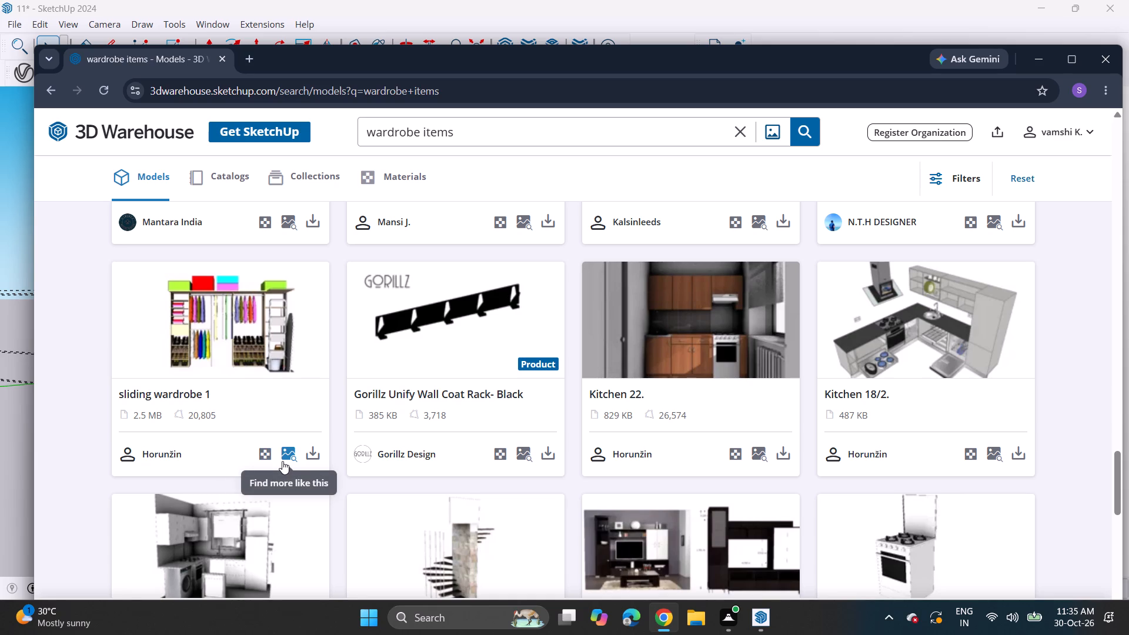
click(316, 456)
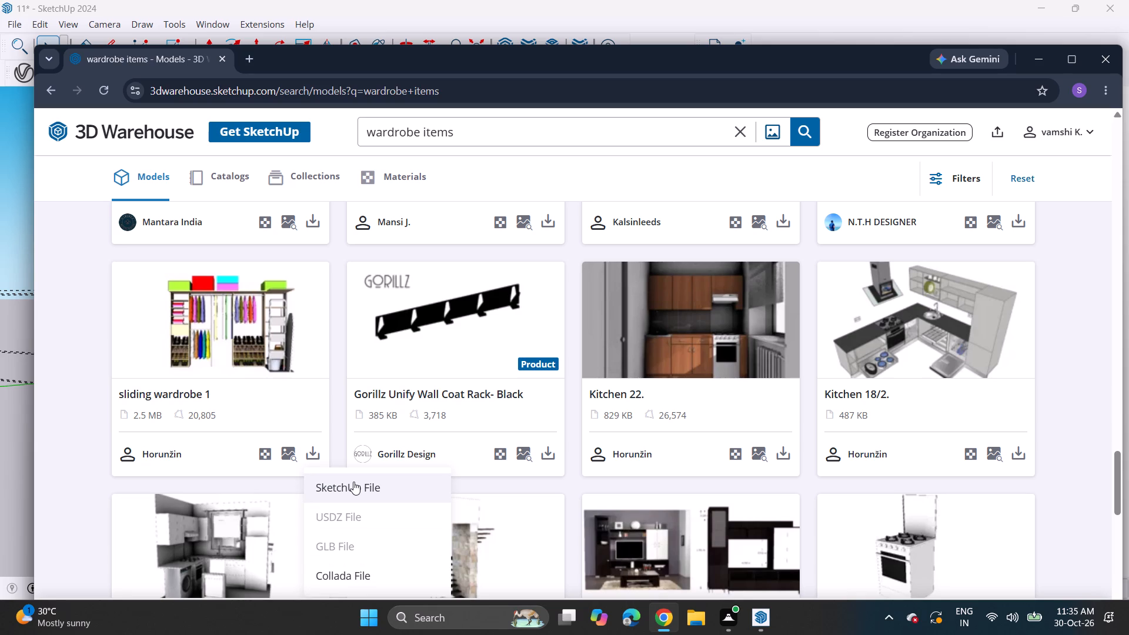
click(353, 482)
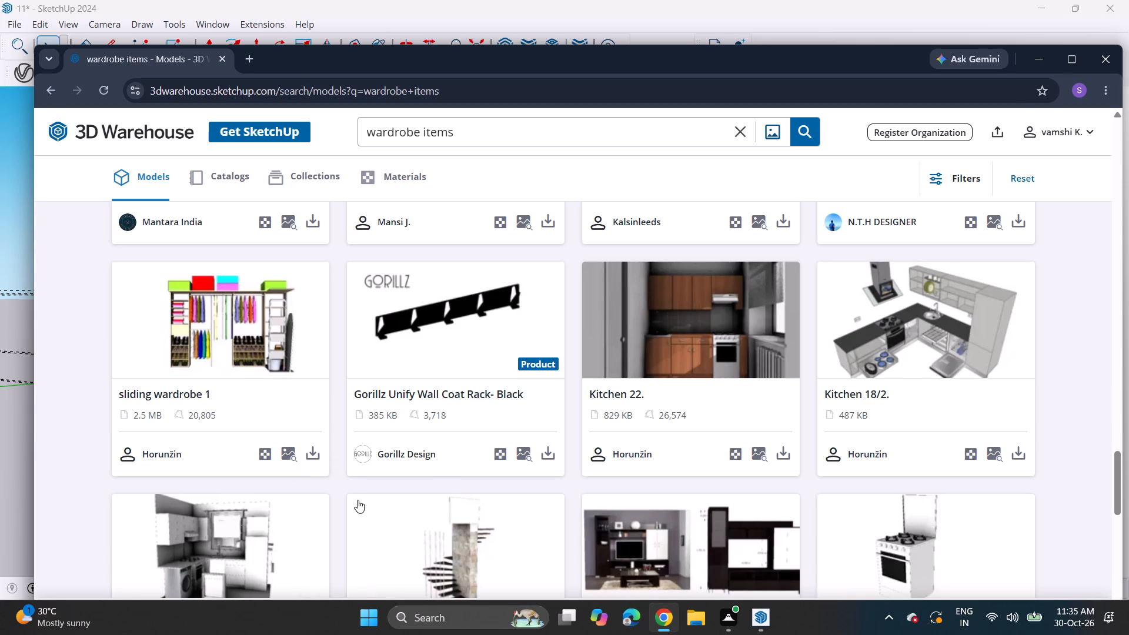
Look through the remaining wardrobe items results for other models suited to the niche.
scroll(419, 522, down, 5)
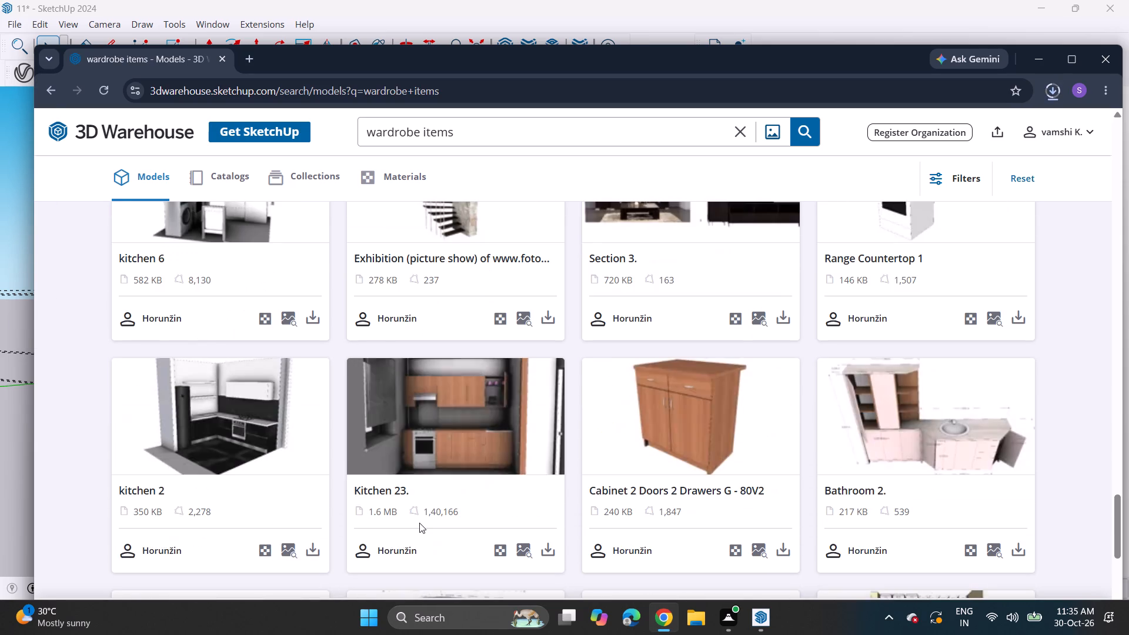
scroll(419, 523, down, 7)
click(570, 372)
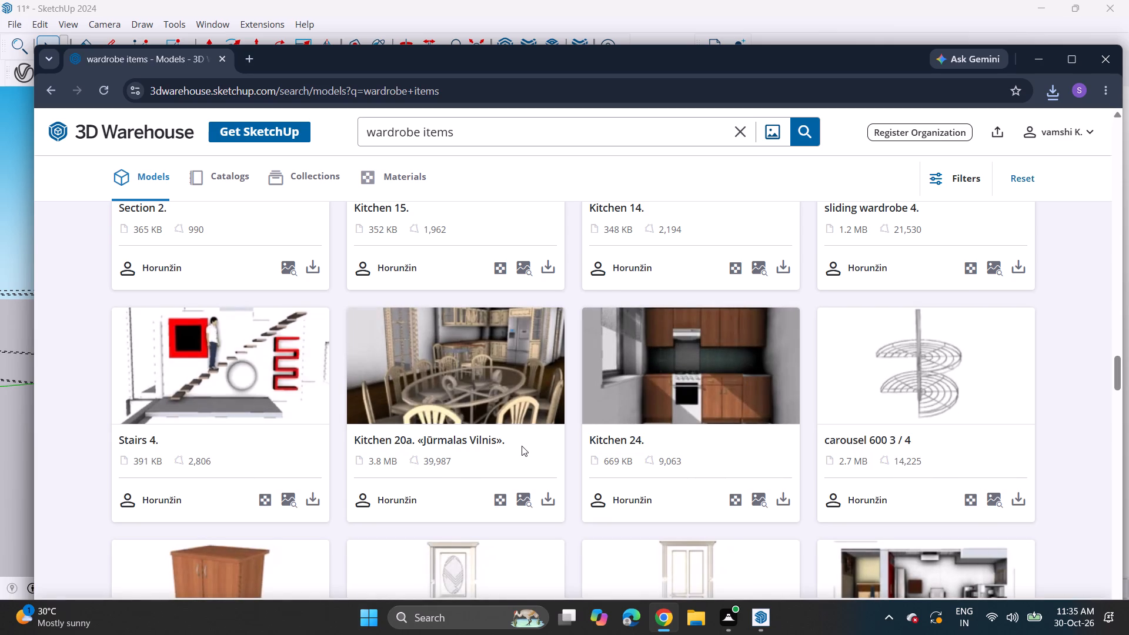
scroll(522, 446, down, 4)
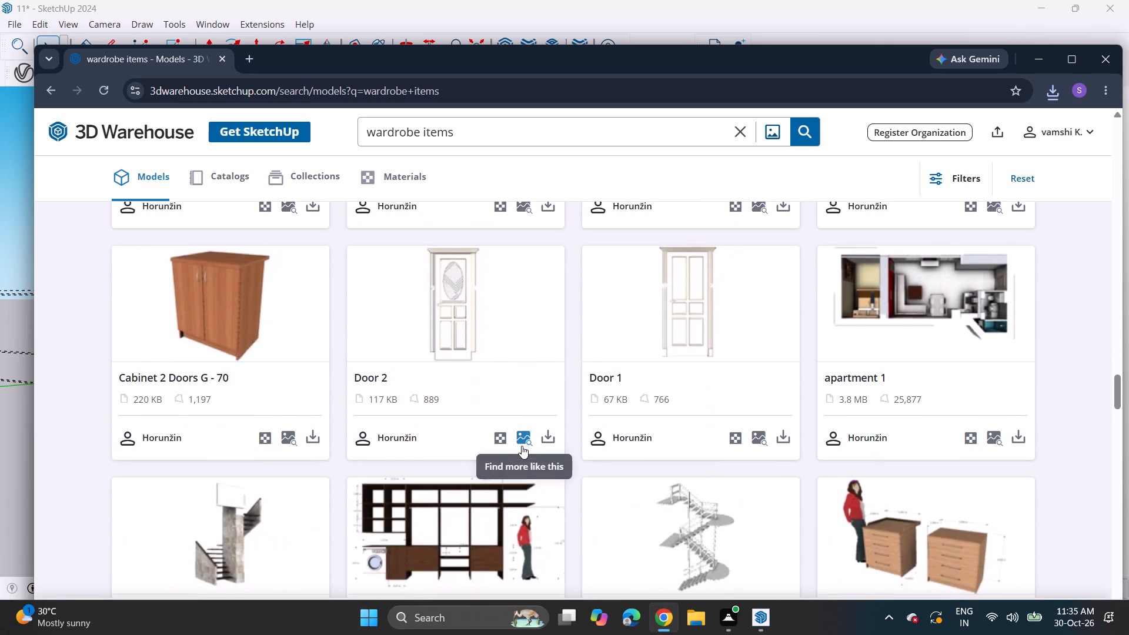
scroll(522, 446, down, 7)
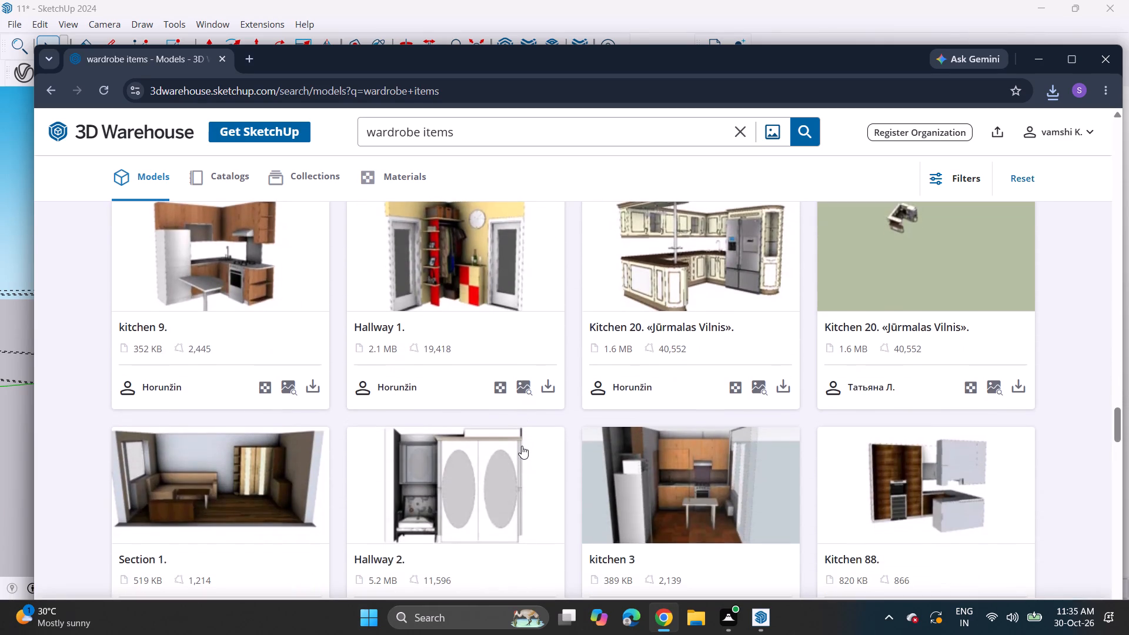
scroll(522, 446, down, 7)
scroll(442, 565, down, 3)
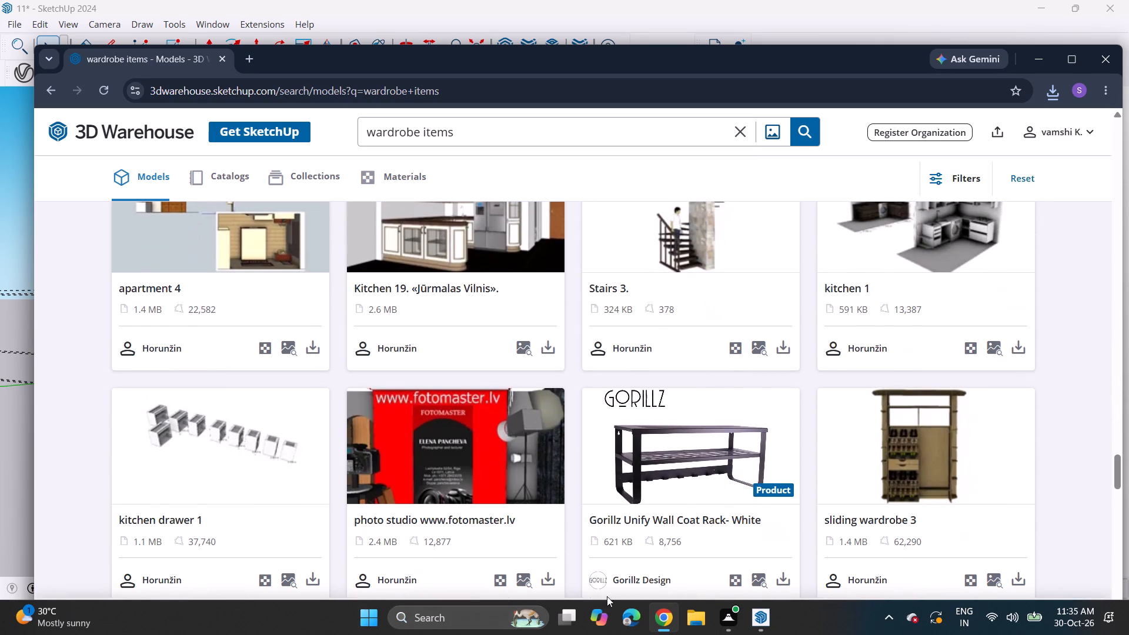
Switch to SketchUp, import the downloaded sliding wardrobe file from Downloads and place it on open ground outside the room.
click(763, 613)
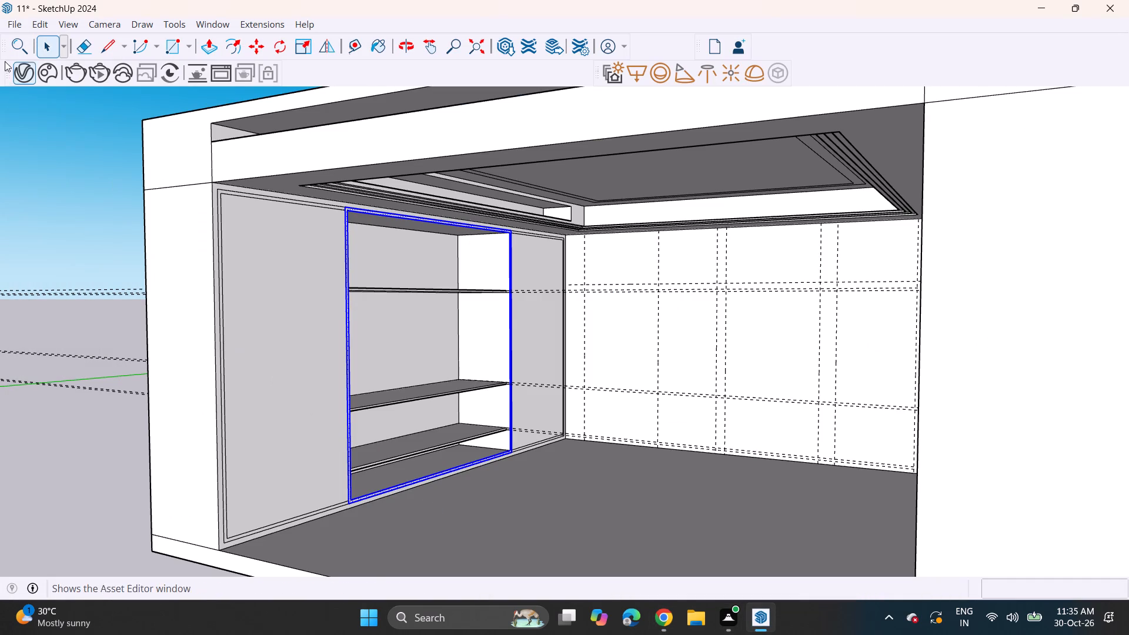
click(16, 19)
click(55, 234)
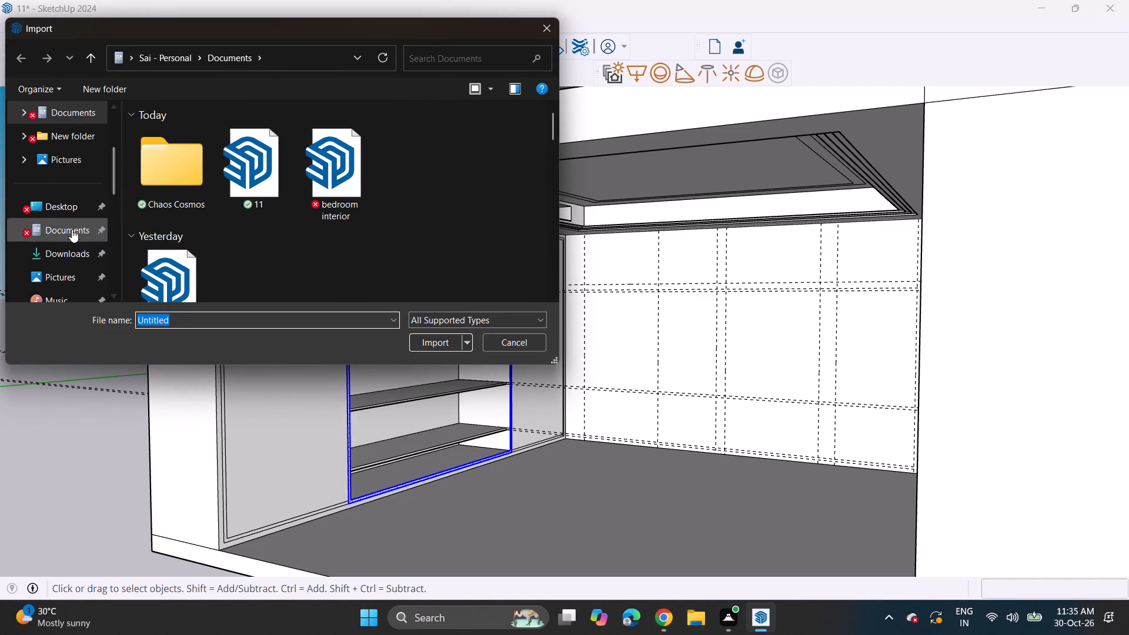
click(66, 254)
click(306, 167)
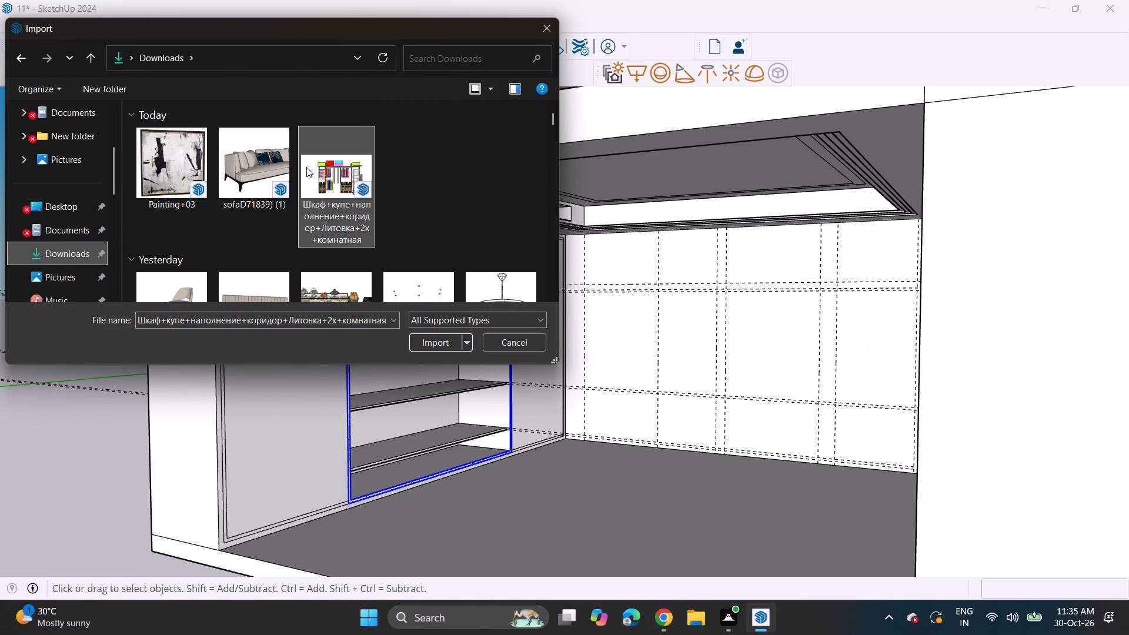
click(443, 342)
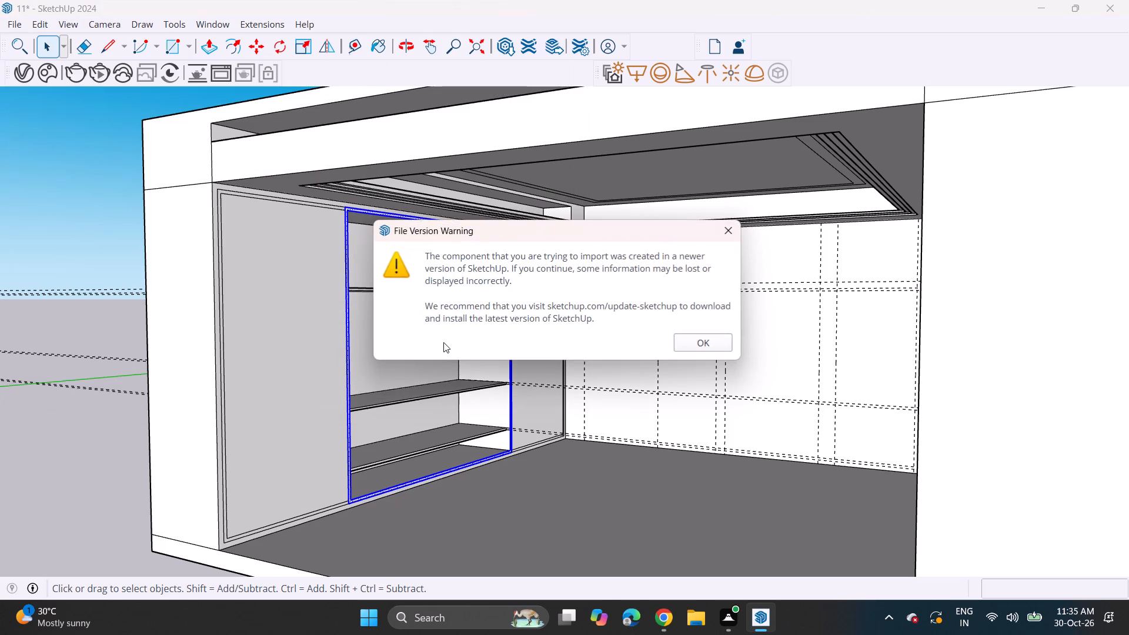
click(710, 347)
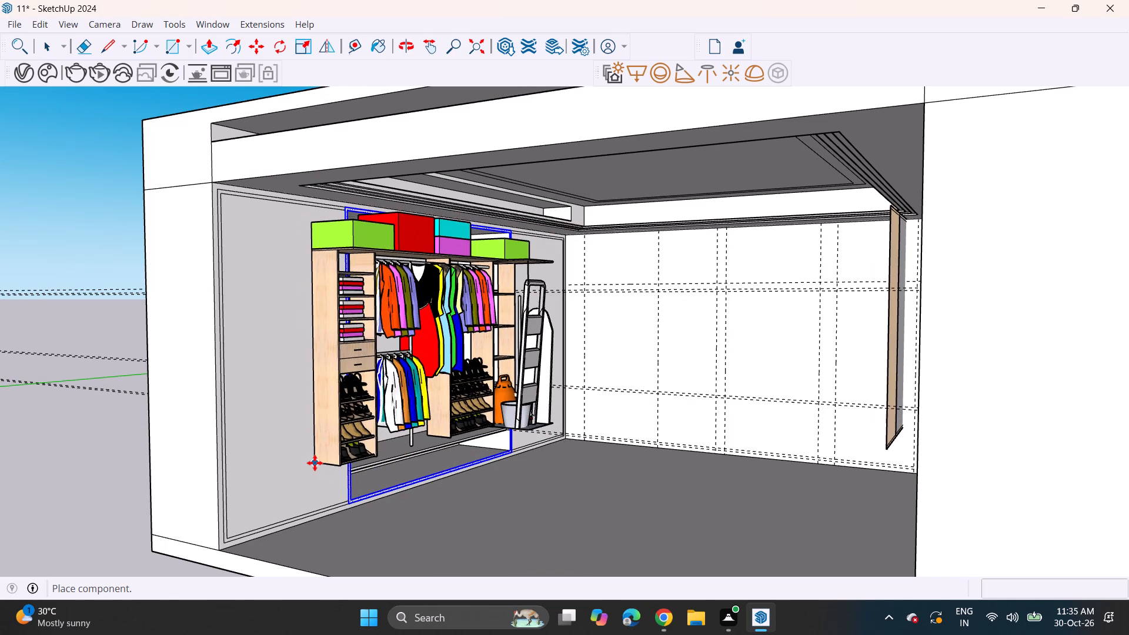
scroll(315, 463, down, 12)
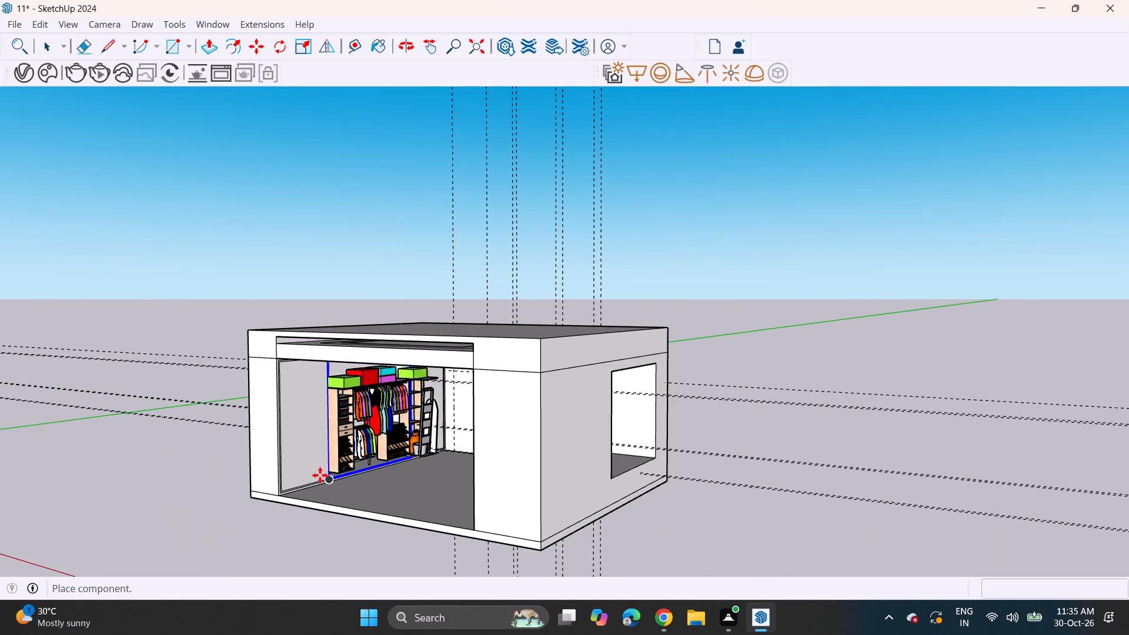
scroll(320, 475, down, 9)
click(178, 559)
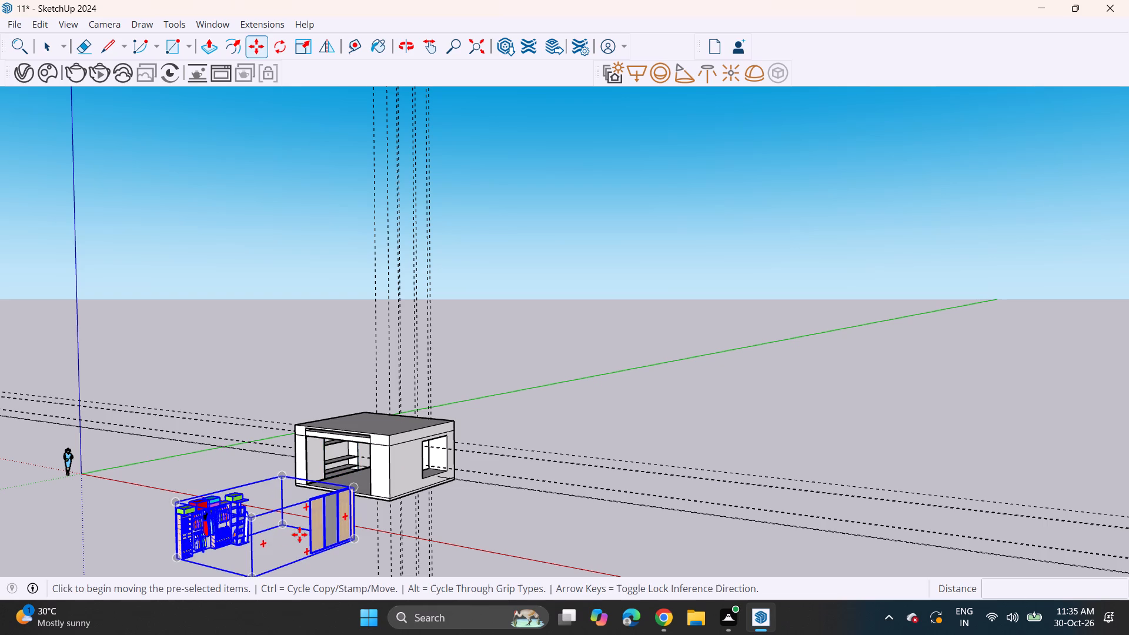
Explode the imported sliding wardrobe component so its door panels and interior parts are separate.
right_click(323, 526)
key(space)
click(321, 528)
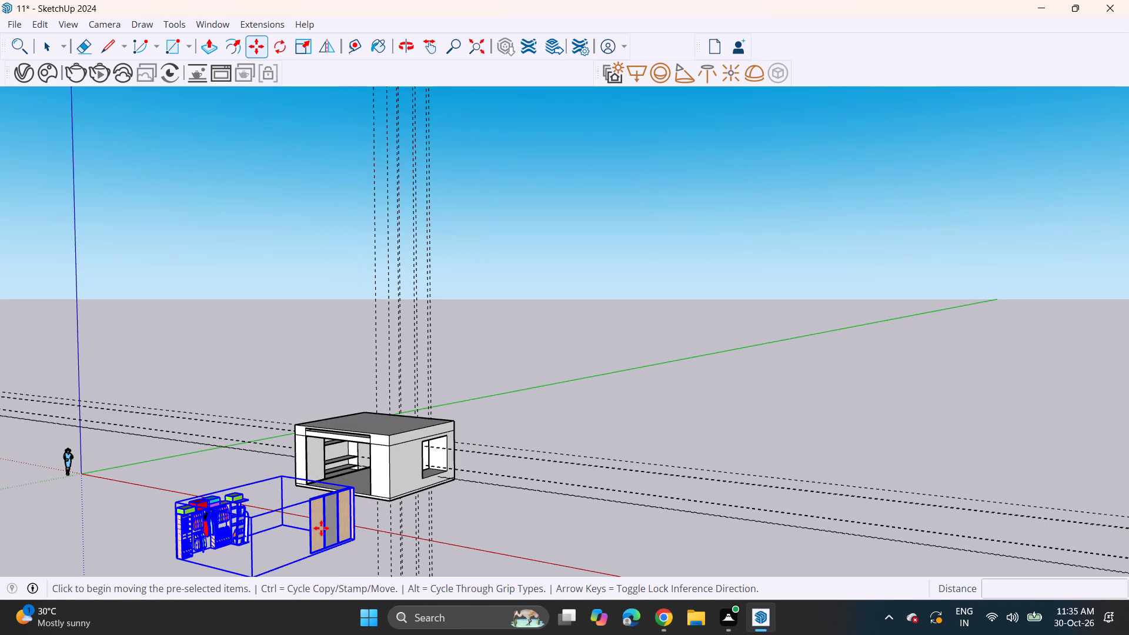
key(space)
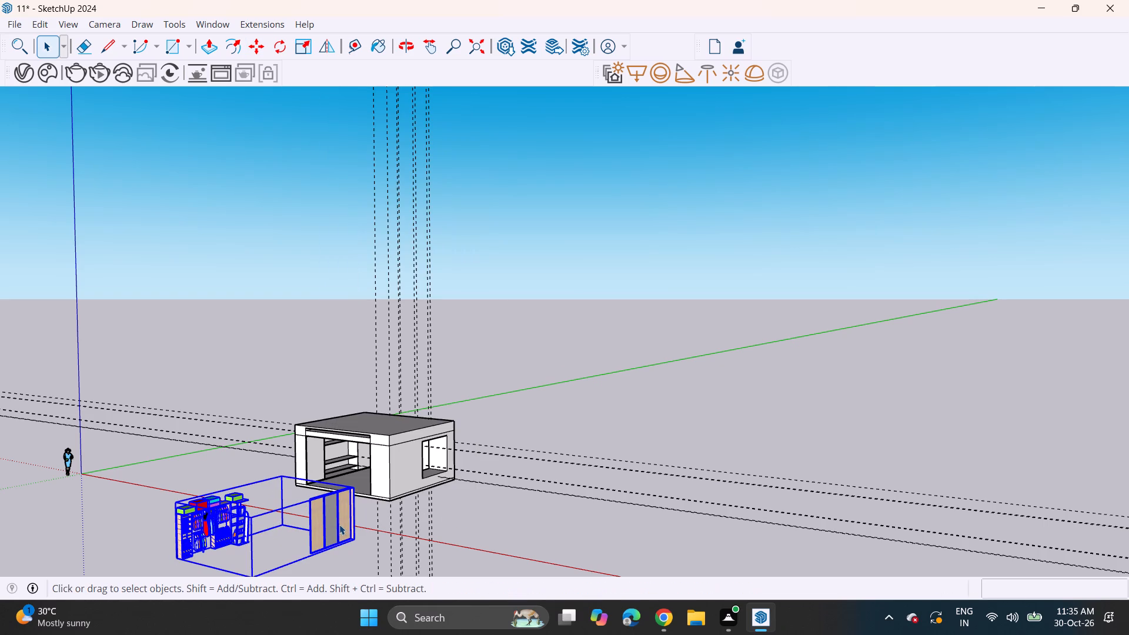
click(339, 524)
right_click(339, 524)
click(416, 223)
click(320, 518)
right_click(321, 518)
right_click(332, 512)
right_click(332, 512)
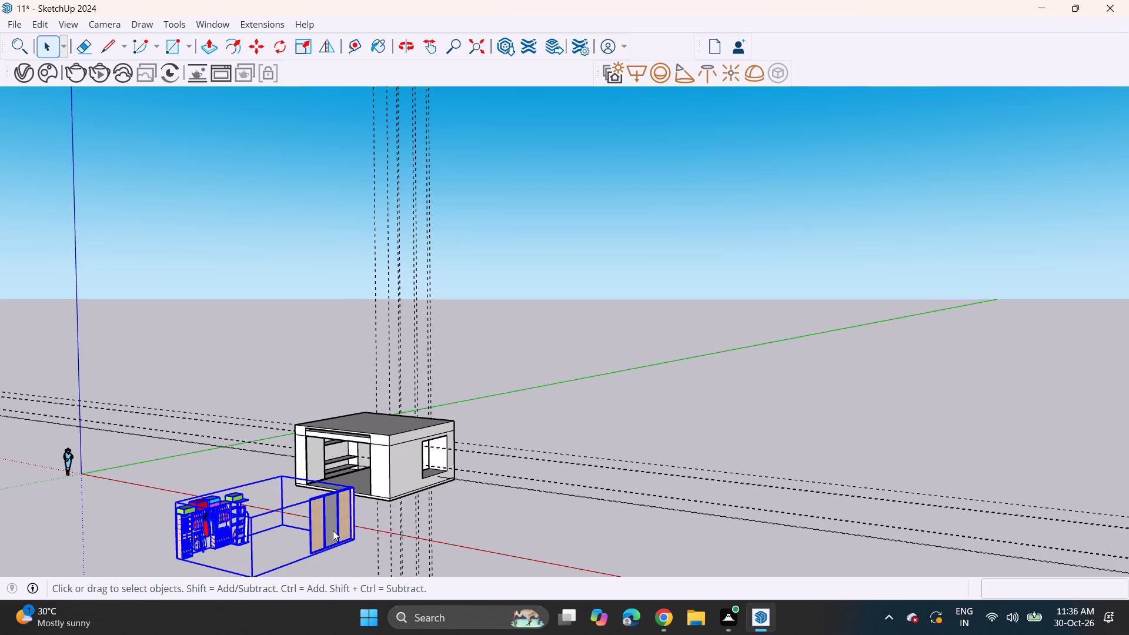
click(333, 530)
right_click(317, 519)
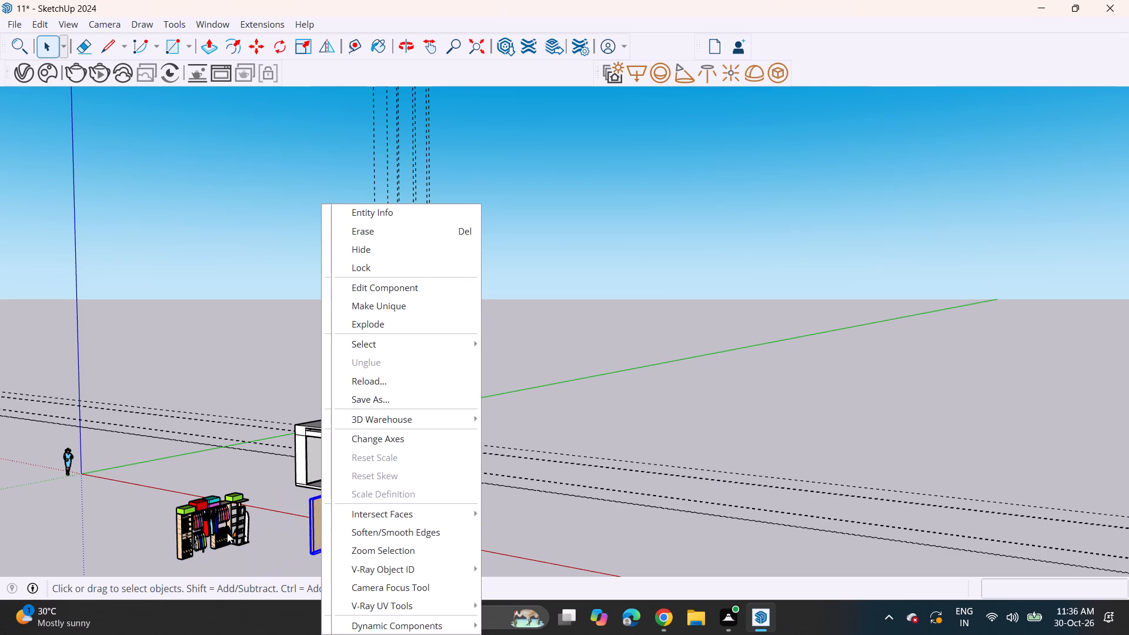
click(209, 530)
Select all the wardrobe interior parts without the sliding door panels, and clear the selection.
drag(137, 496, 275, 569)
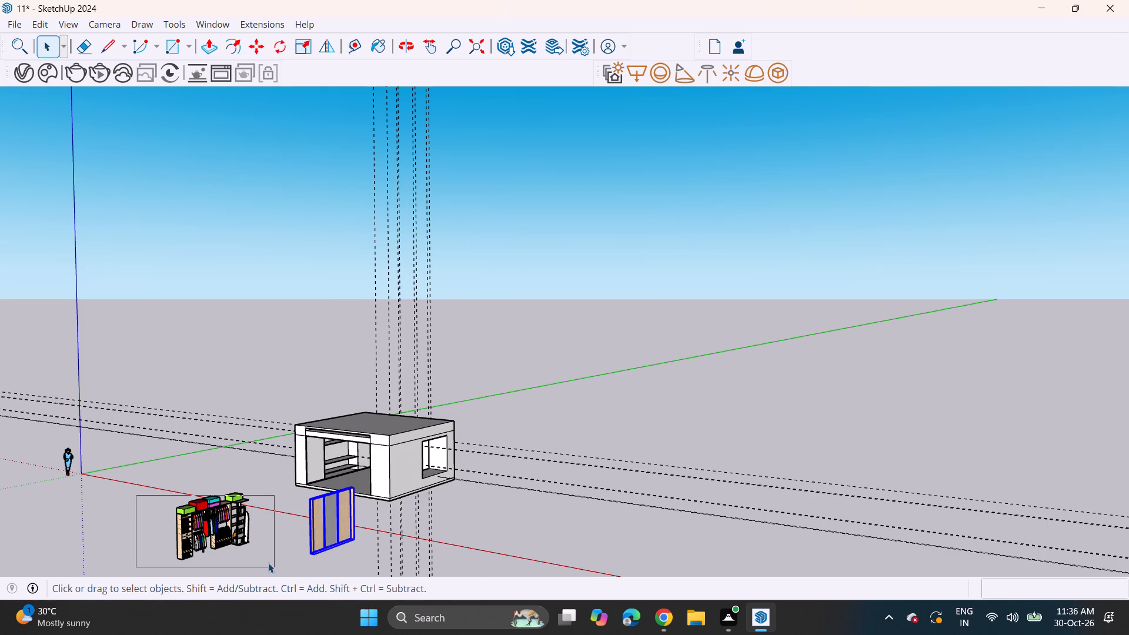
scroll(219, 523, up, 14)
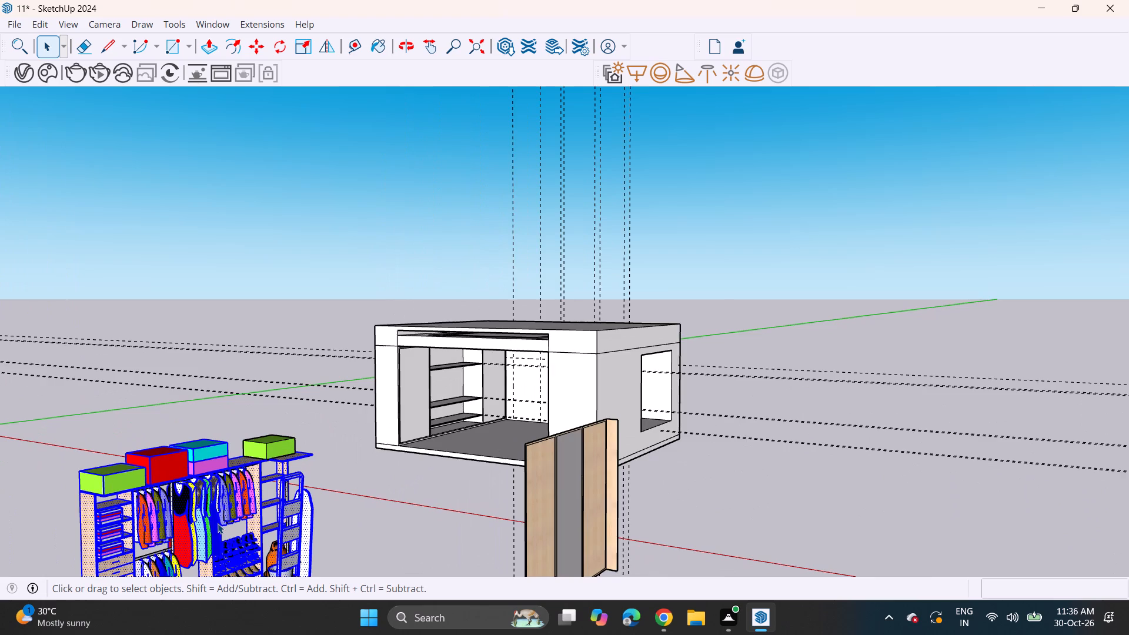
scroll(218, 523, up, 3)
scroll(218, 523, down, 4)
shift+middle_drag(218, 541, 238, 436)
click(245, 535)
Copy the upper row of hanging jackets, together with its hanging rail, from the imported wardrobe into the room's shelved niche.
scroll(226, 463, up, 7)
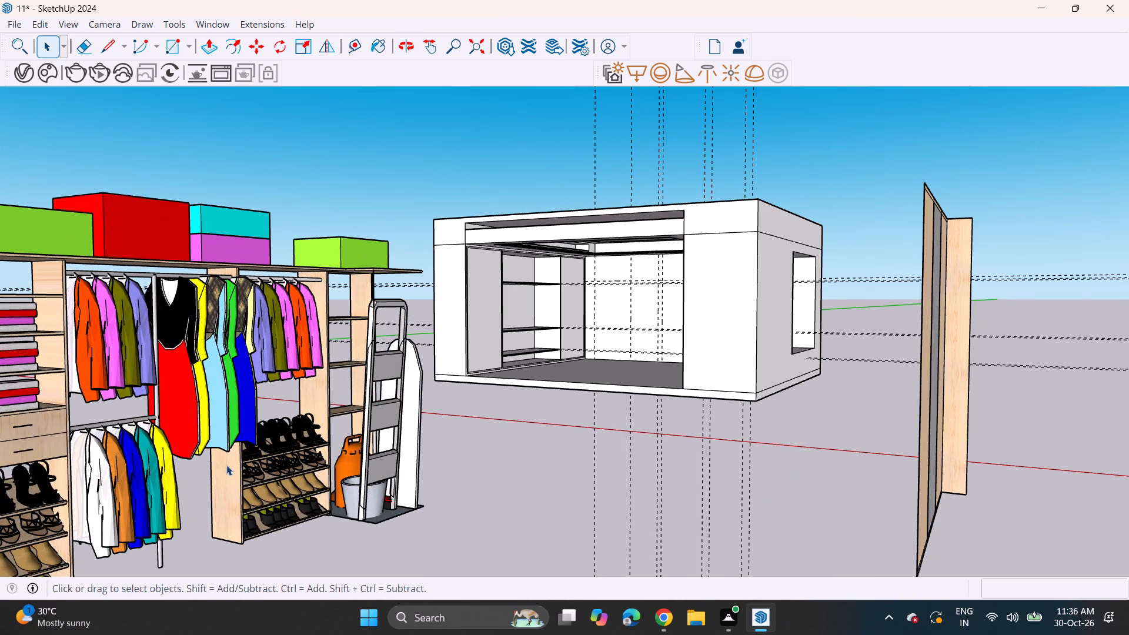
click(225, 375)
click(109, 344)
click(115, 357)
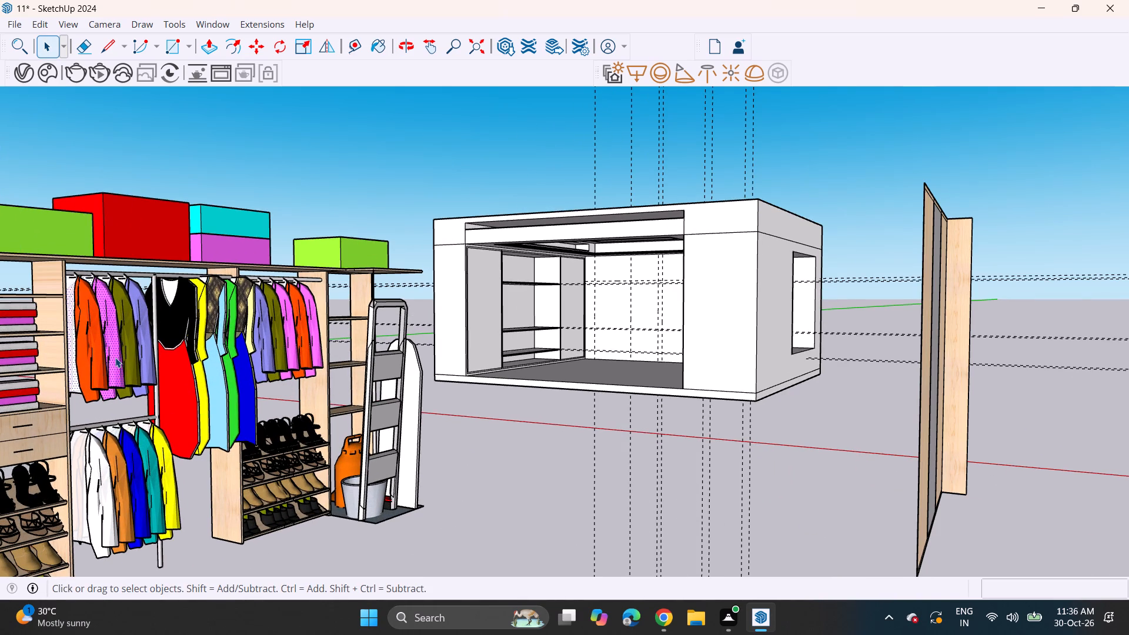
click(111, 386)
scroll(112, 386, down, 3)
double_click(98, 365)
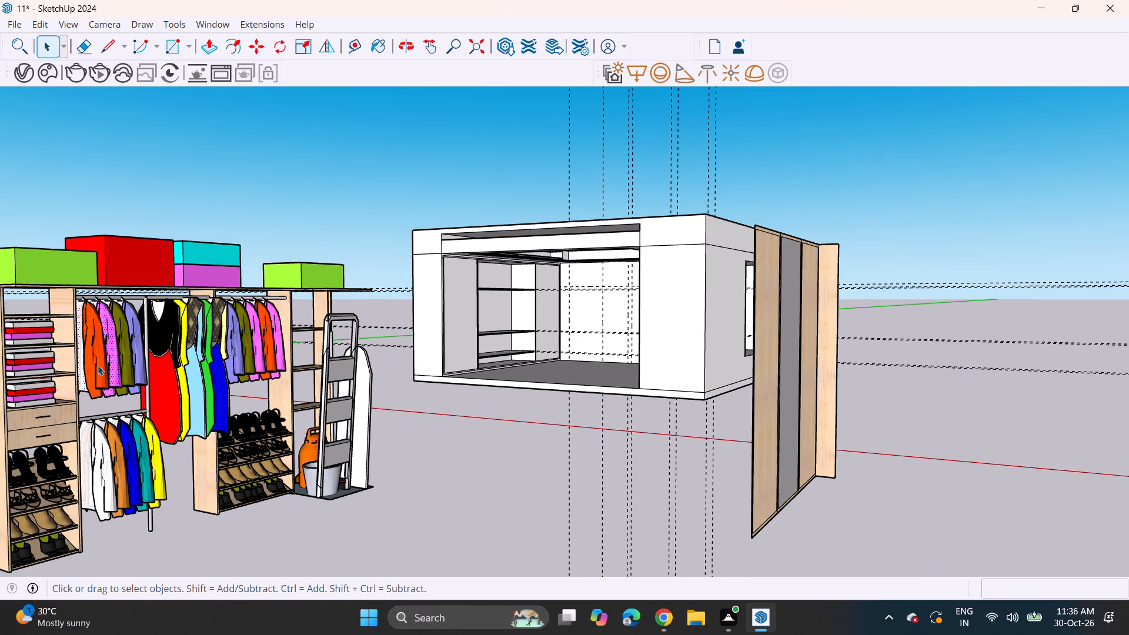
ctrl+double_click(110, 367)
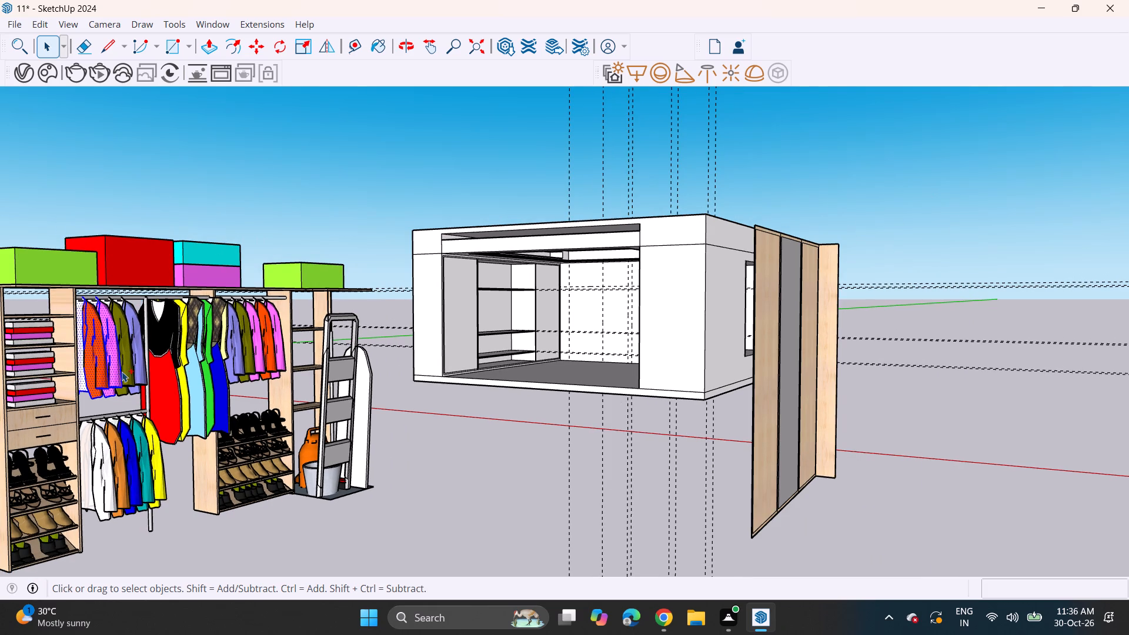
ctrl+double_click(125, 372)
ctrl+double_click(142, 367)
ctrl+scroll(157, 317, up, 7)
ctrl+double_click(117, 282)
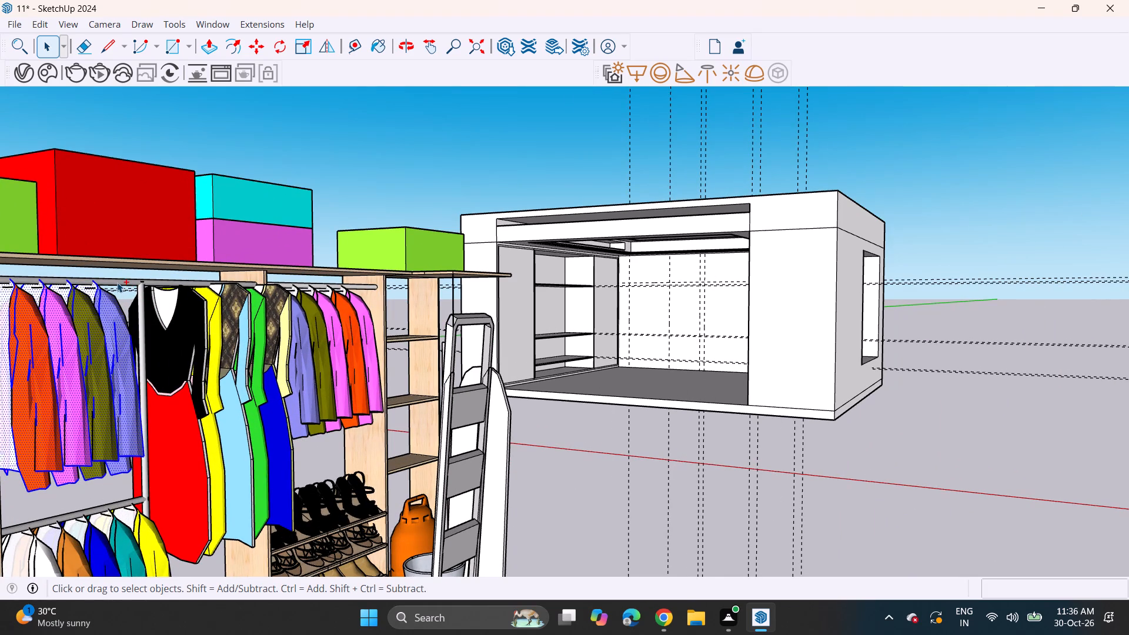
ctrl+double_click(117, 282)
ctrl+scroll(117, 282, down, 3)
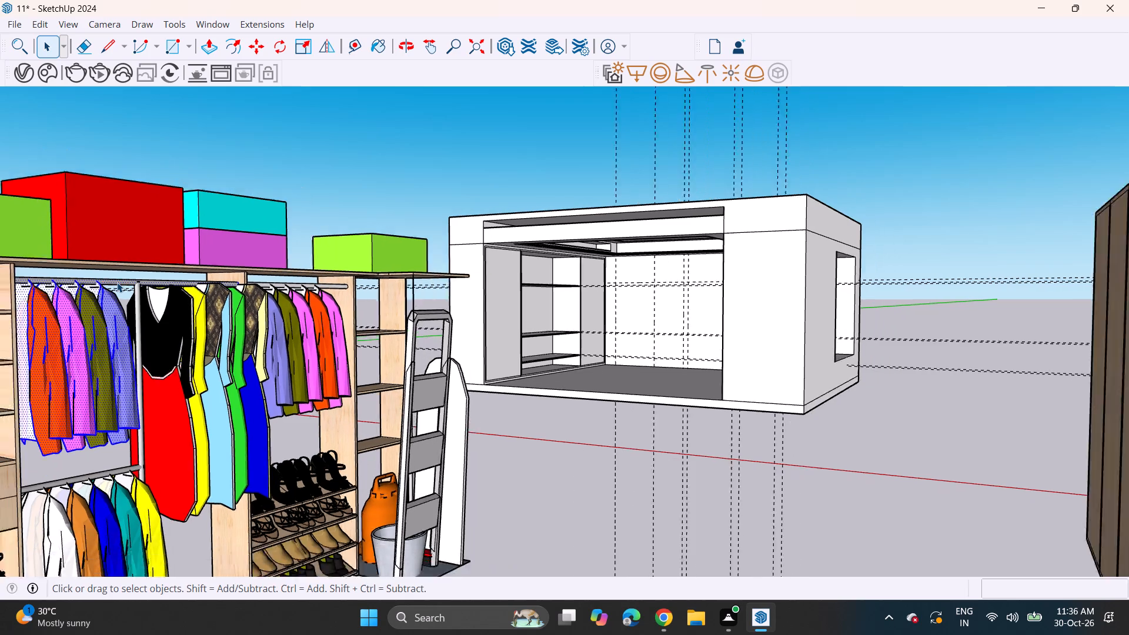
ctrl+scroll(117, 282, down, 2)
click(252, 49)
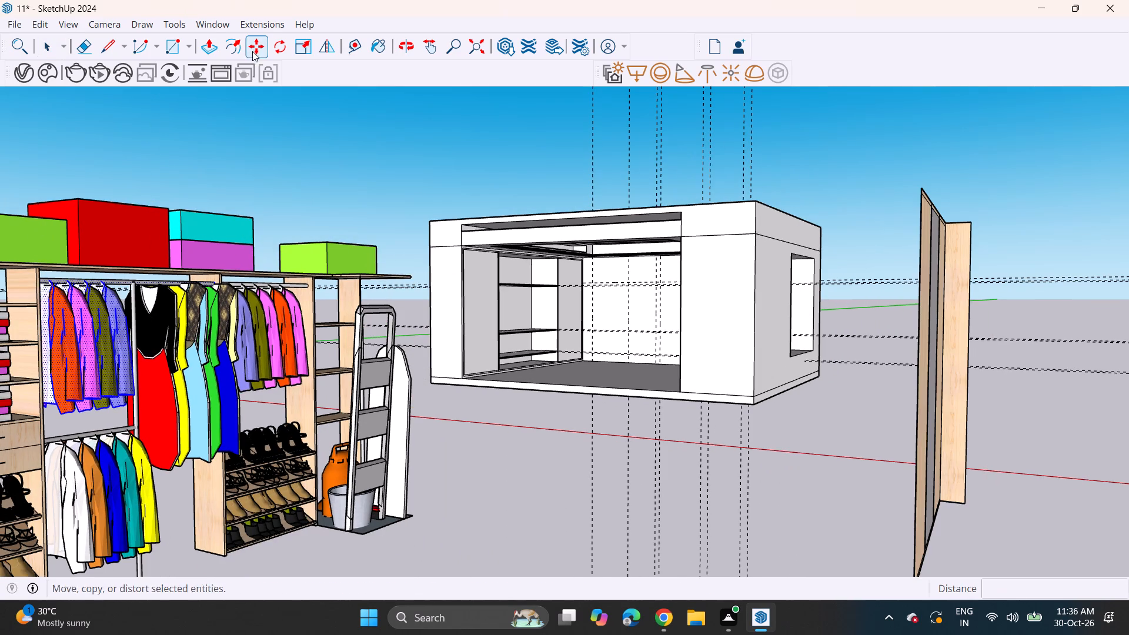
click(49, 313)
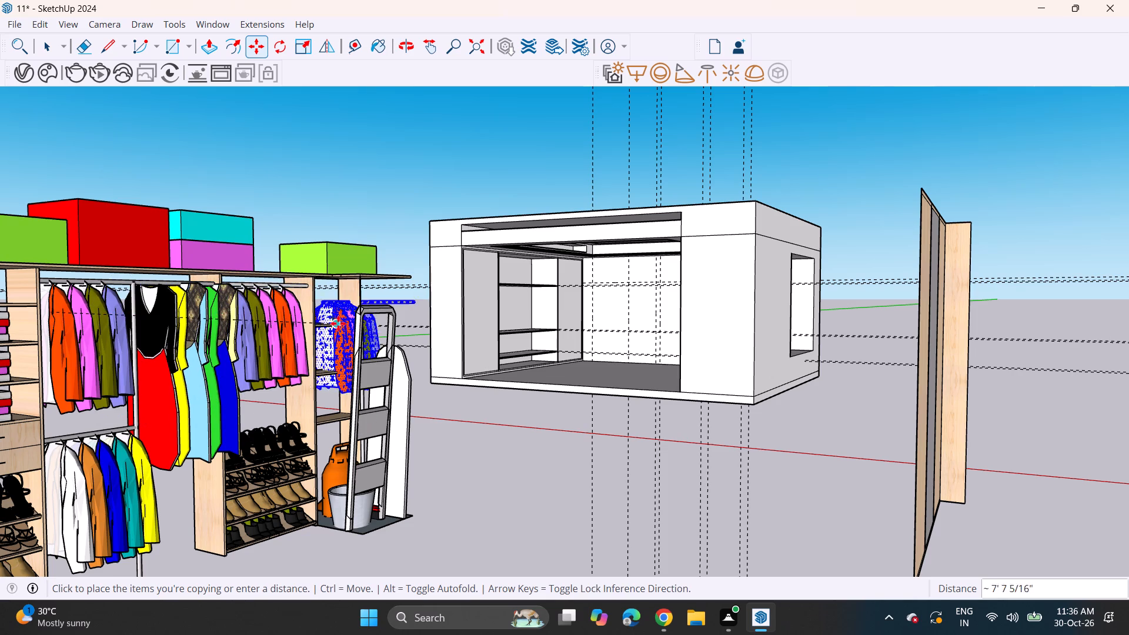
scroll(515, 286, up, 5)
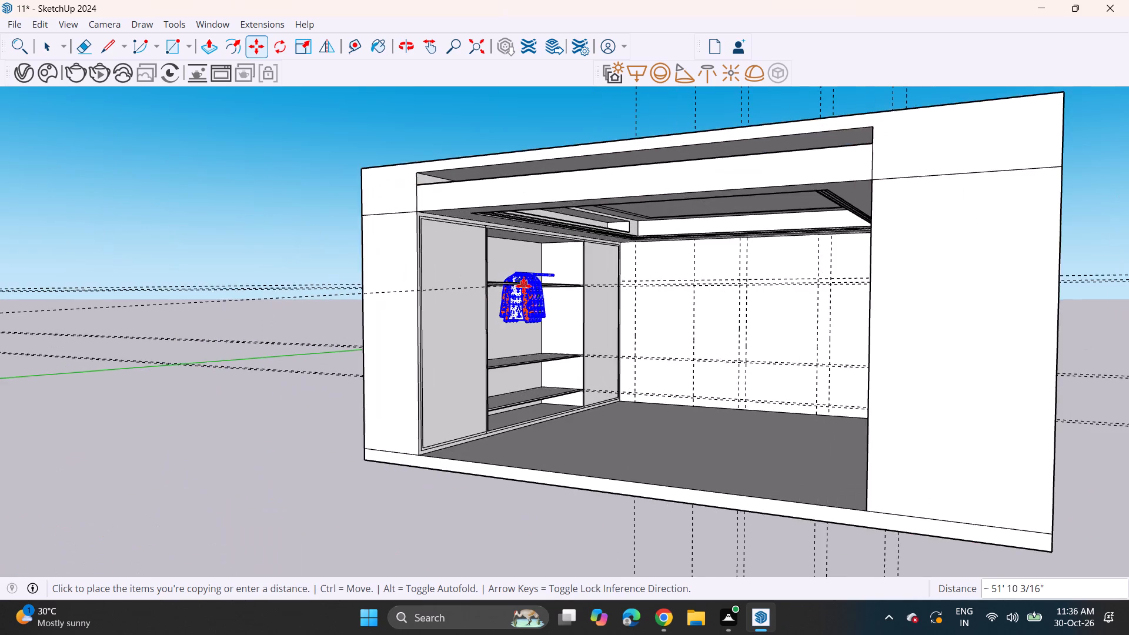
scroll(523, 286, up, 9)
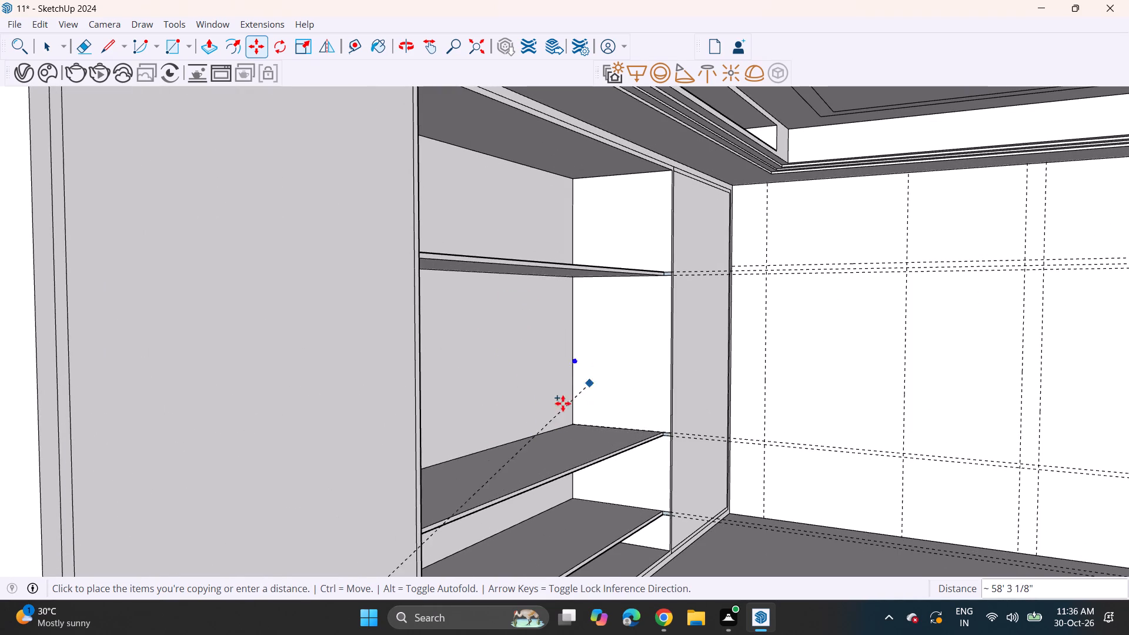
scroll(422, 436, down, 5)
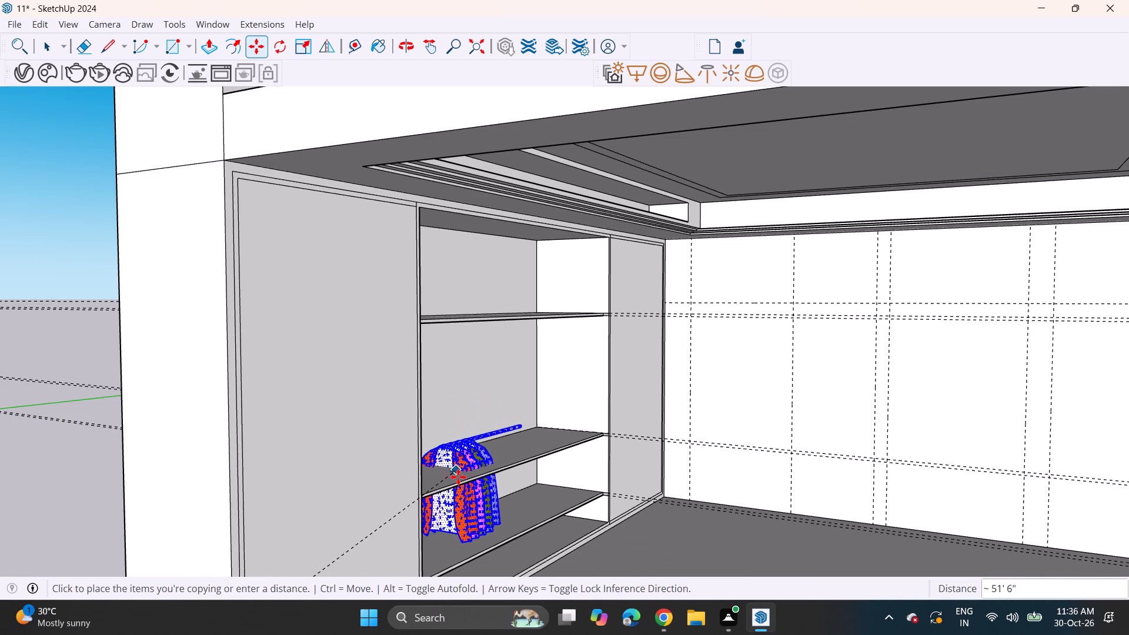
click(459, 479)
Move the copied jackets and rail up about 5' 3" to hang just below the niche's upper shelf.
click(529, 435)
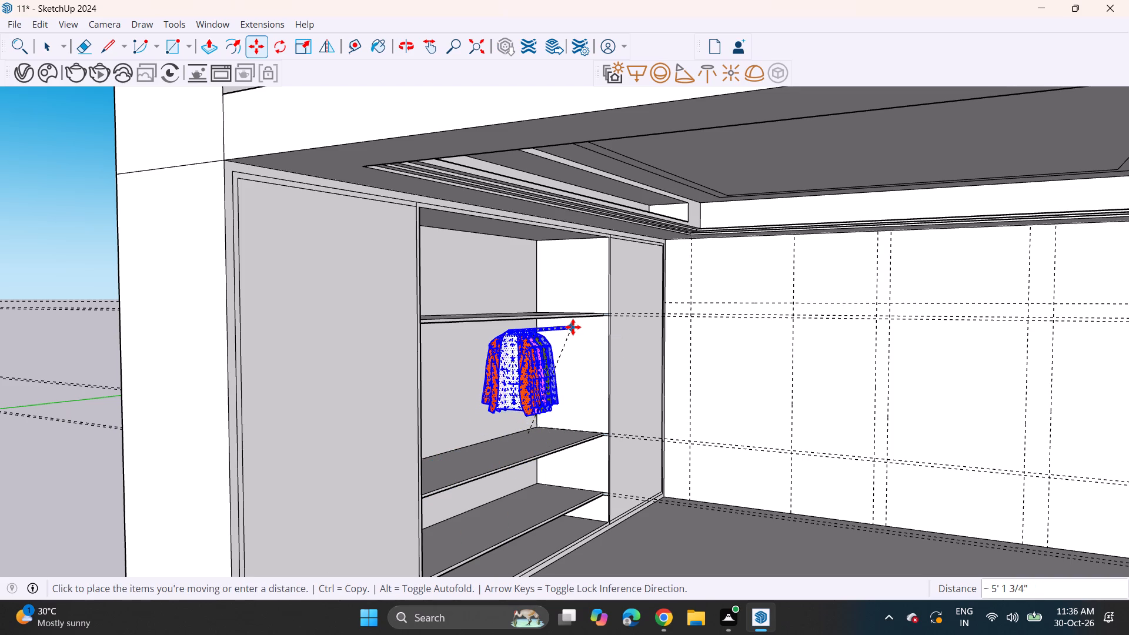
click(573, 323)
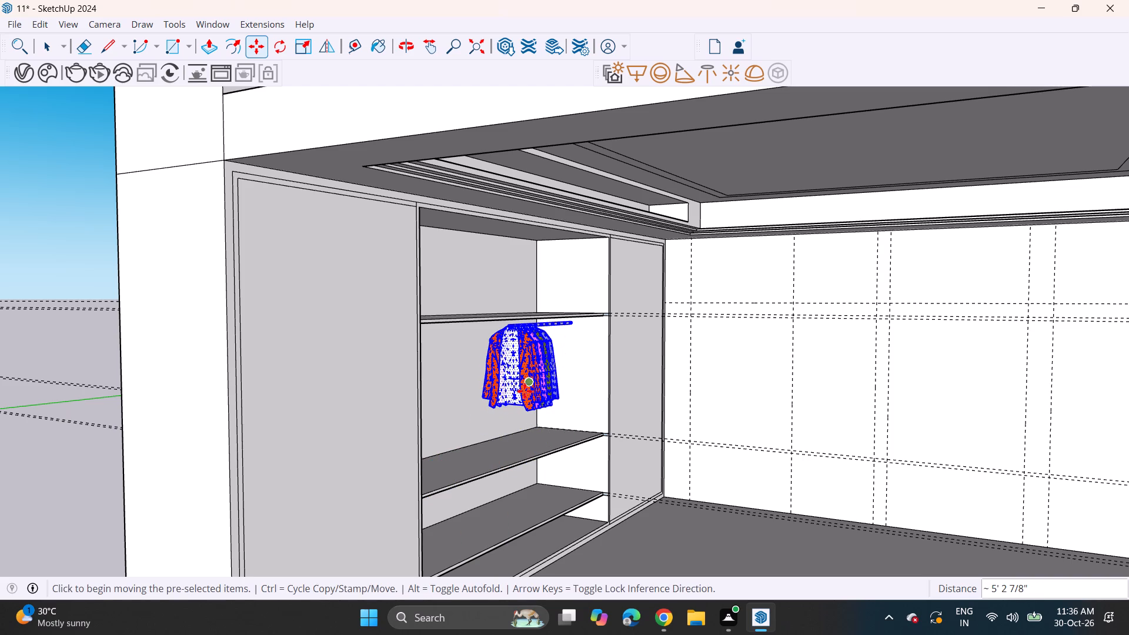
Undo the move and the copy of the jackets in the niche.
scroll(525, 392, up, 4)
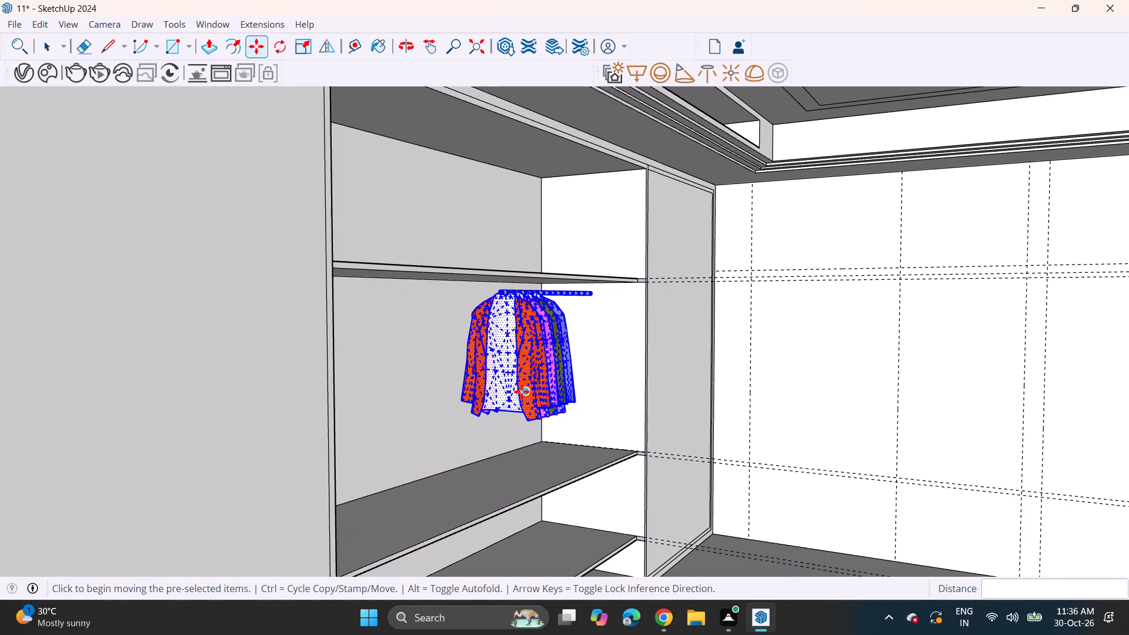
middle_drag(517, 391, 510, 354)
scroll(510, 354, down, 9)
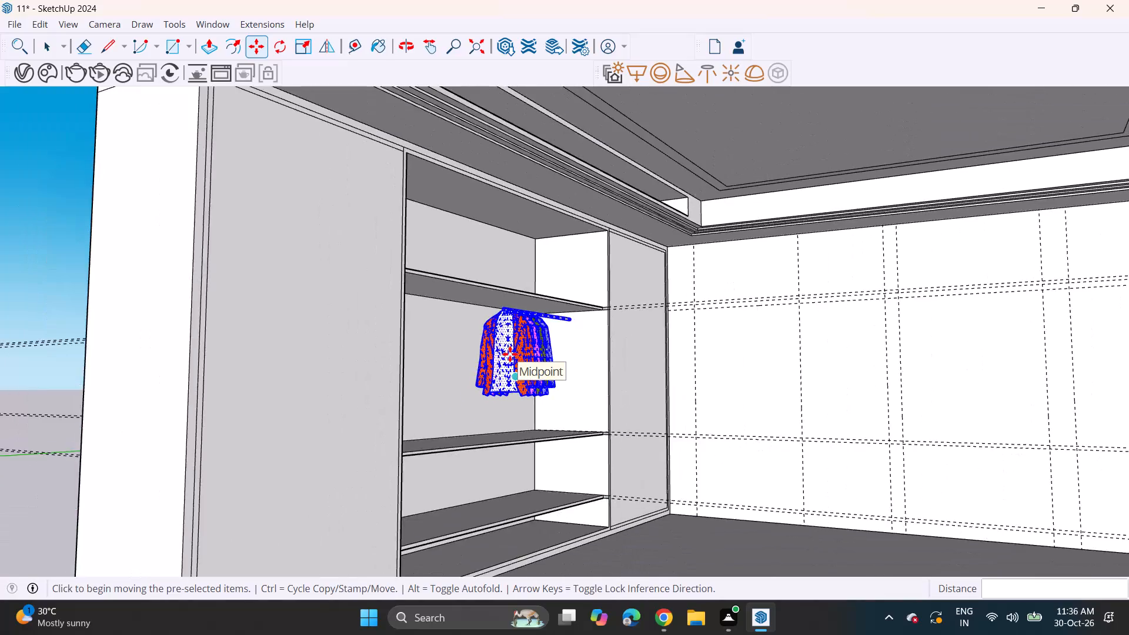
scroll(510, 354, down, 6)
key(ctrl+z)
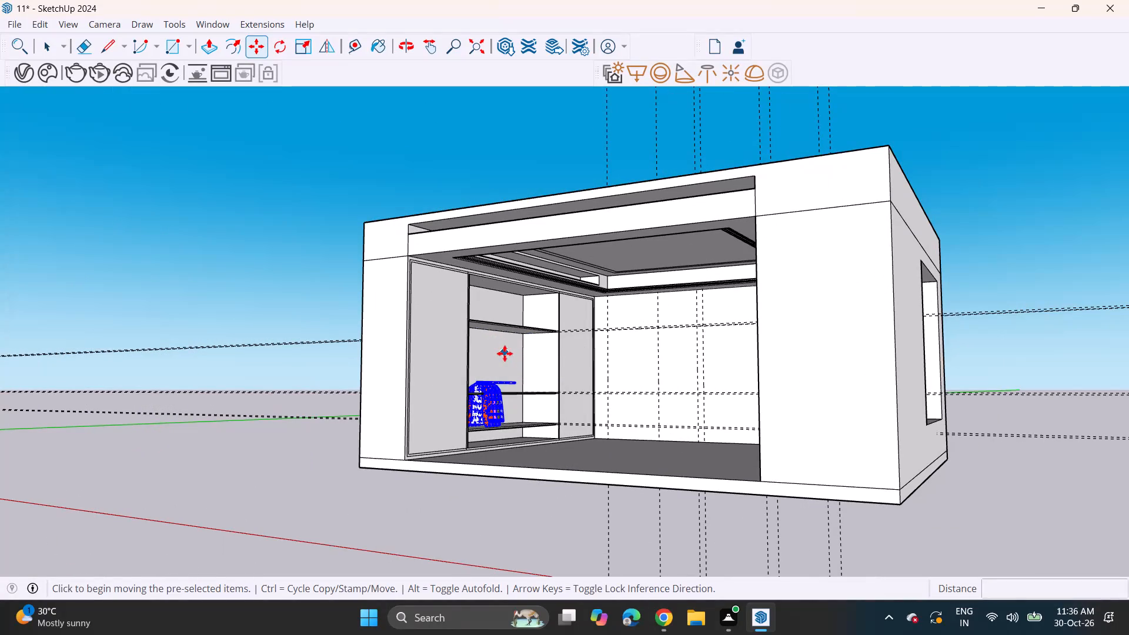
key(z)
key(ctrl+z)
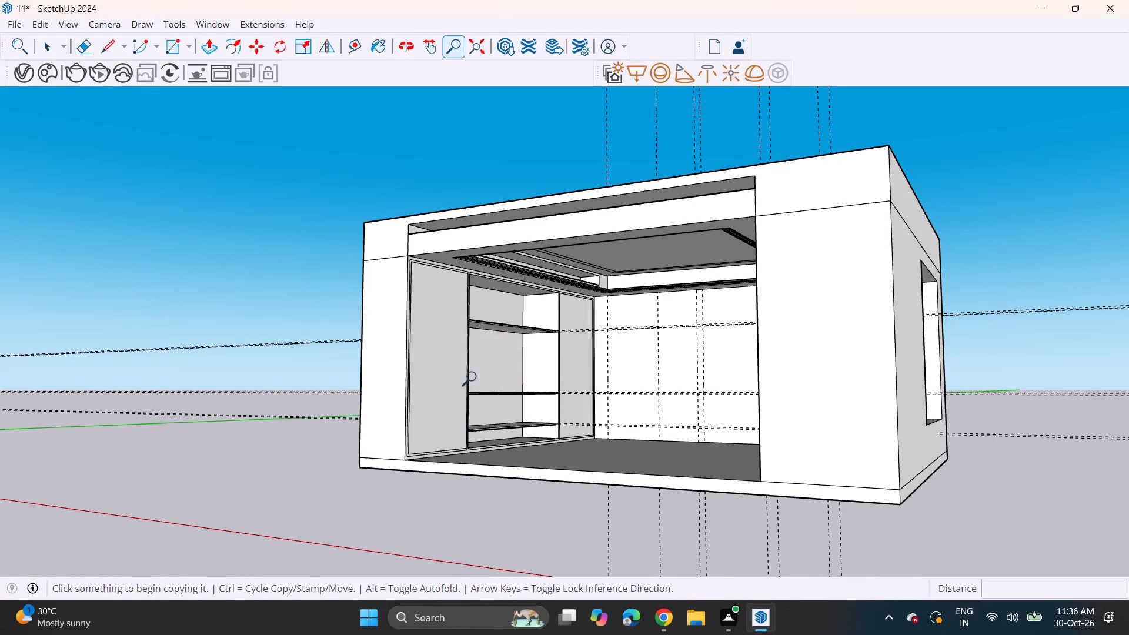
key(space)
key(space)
Draw a small circle on the niche's inner side wall, just below the upper shelf, as a hanging rod profile.
click(158, 48)
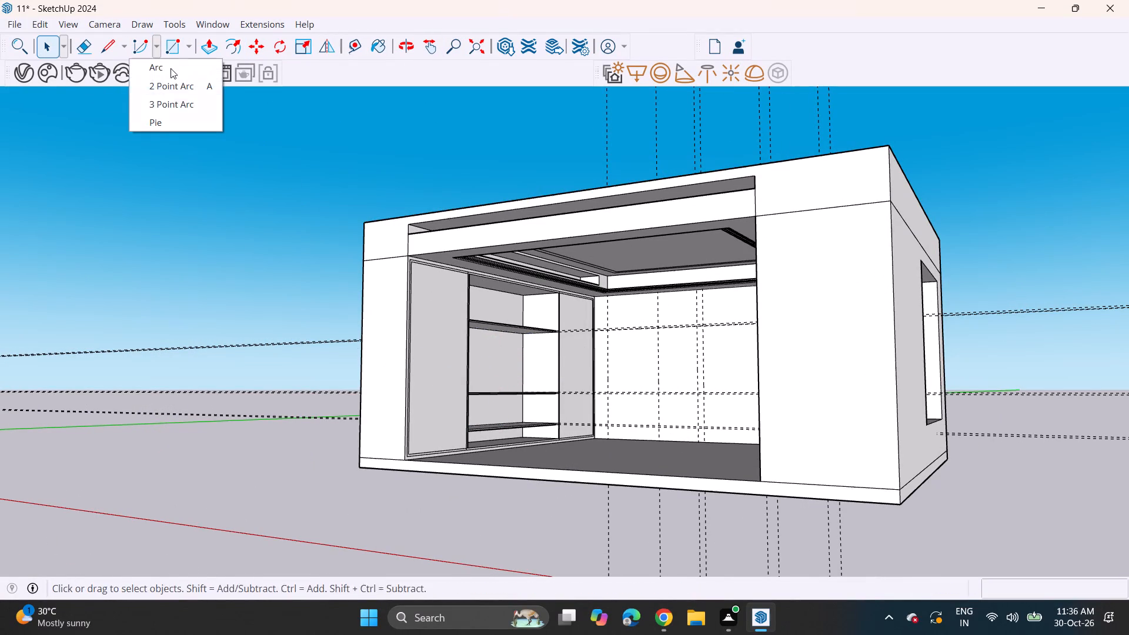
click(185, 48)
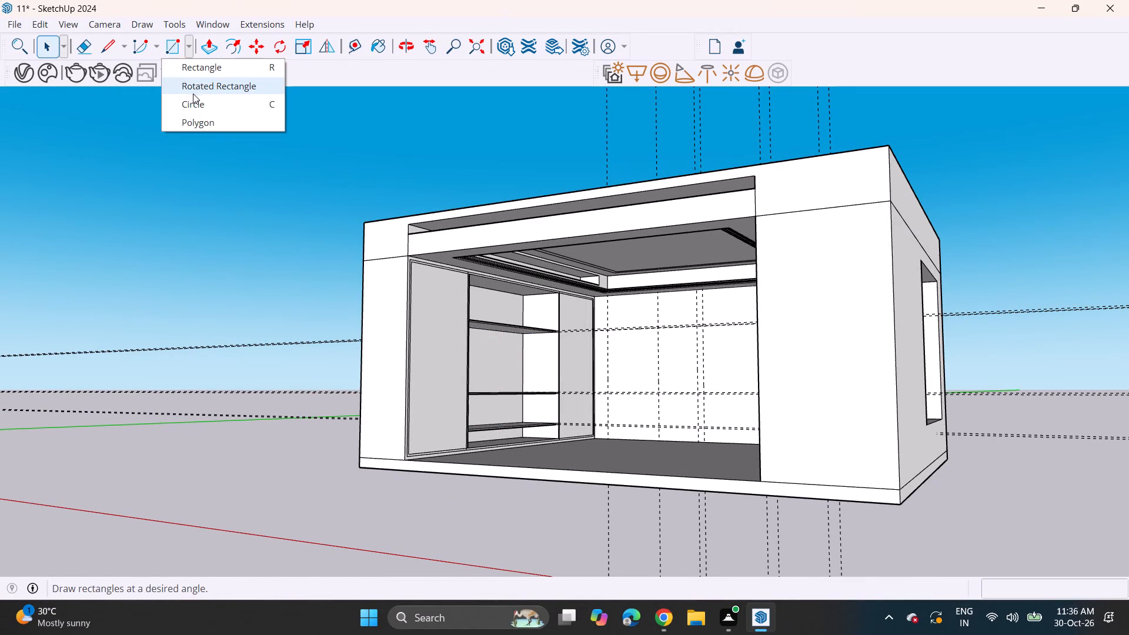
click(193, 101)
scroll(516, 190, up, 1)
scroll(574, 407, up, 5)
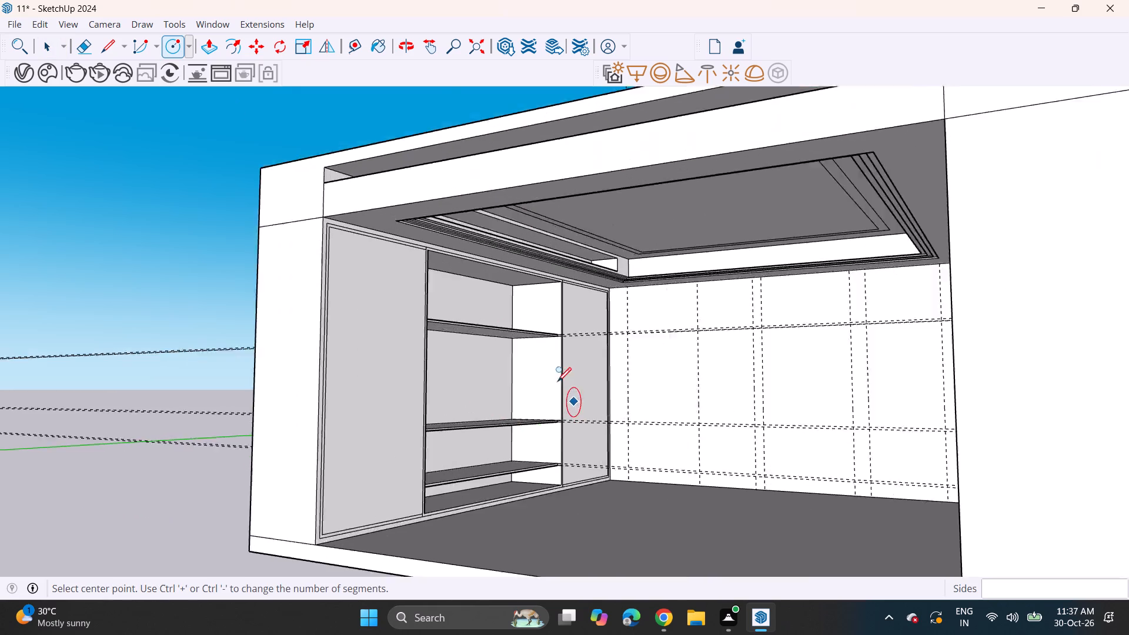
scroll(531, 369, up, 18)
scroll(534, 315, up, 6)
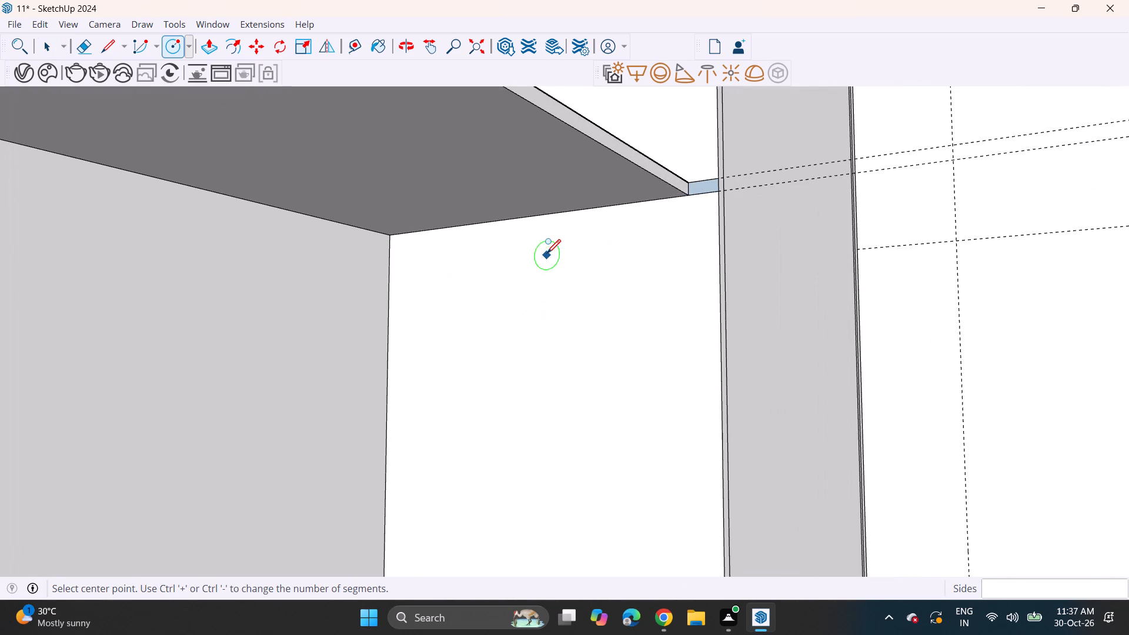
click(526, 263)
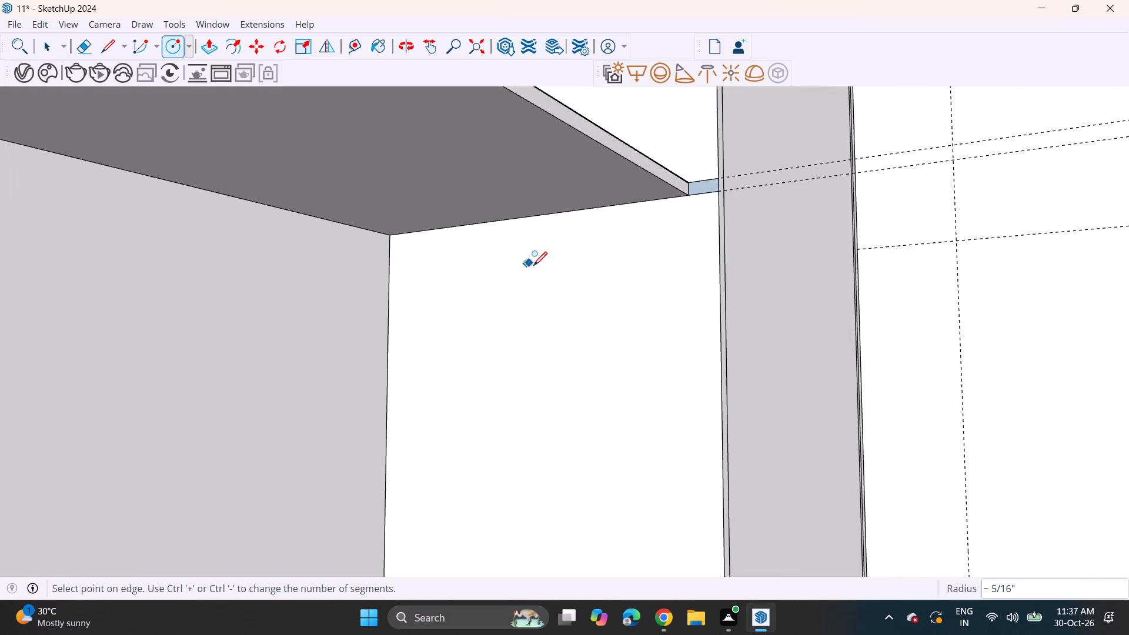
click(539, 266)
Push/Pull the circle about 9' 7 3/8" across the niche to its opposite side to form the hanging rod.
scroll(532, 259, down, 5)
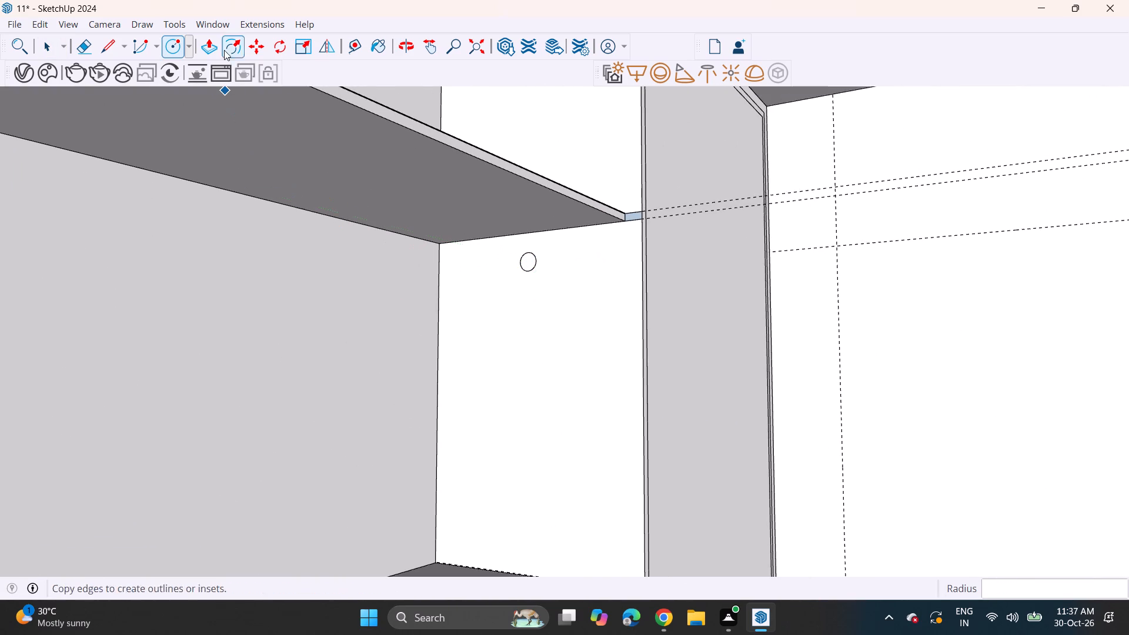
click(212, 40)
click(529, 268)
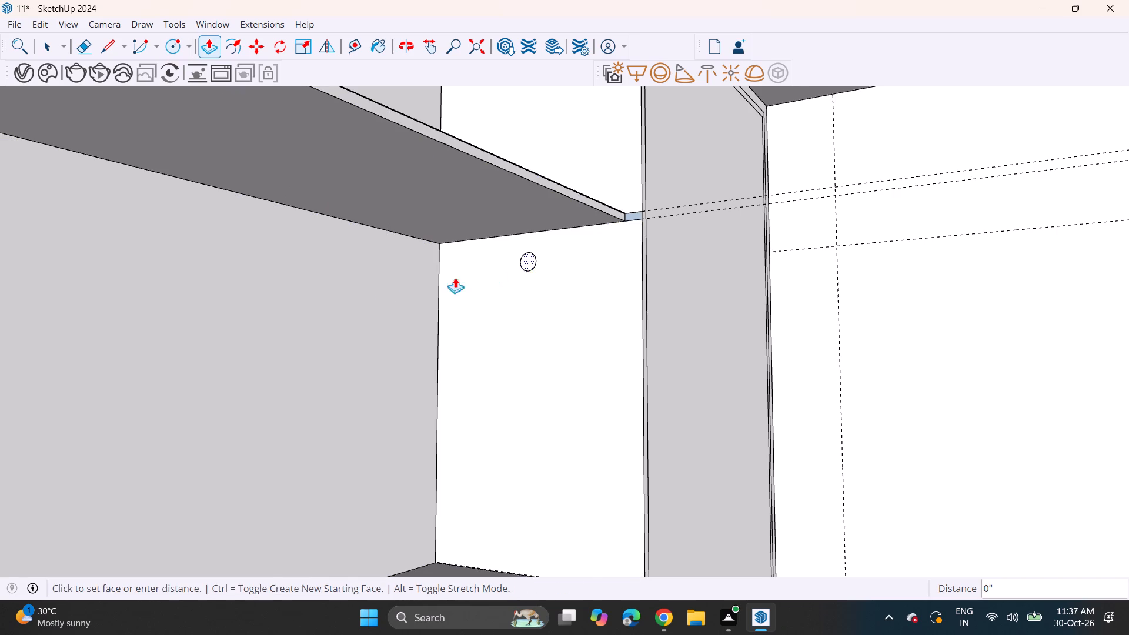
scroll(376, 285, down, 18)
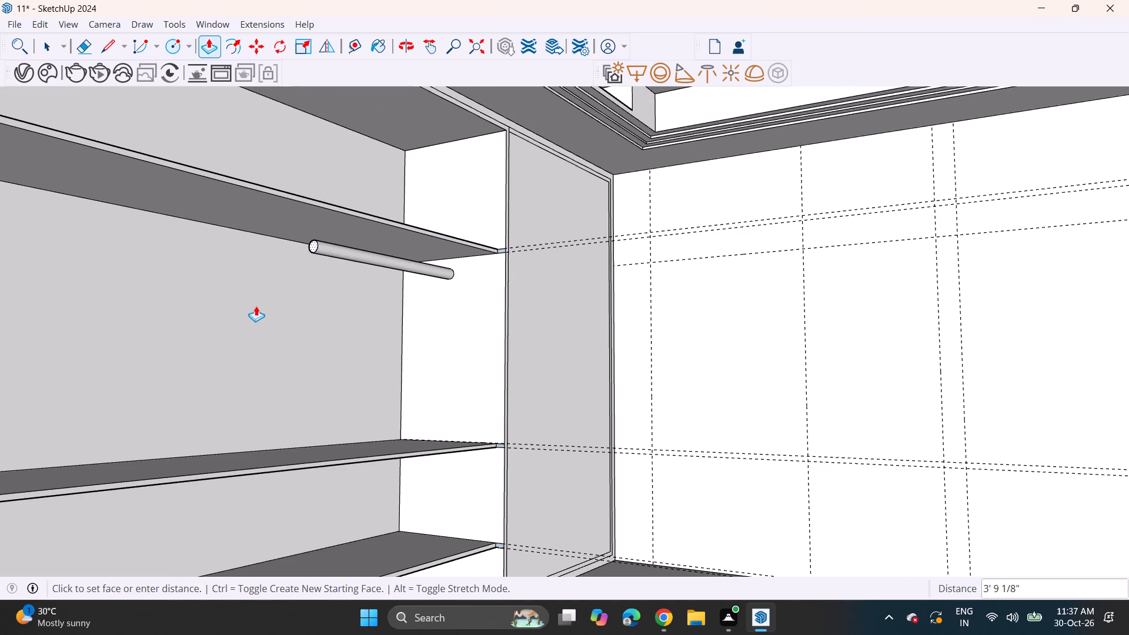
scroll(256, 306, down, 5)
shift+middle_drag(266, 308, 431, 299)
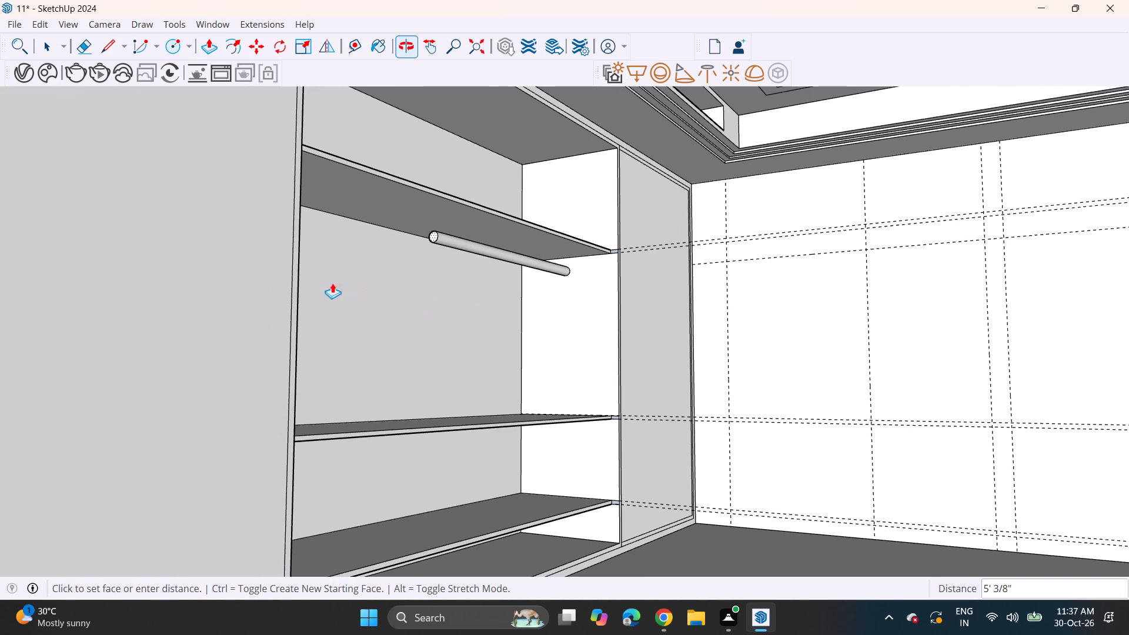
click(299, 315)
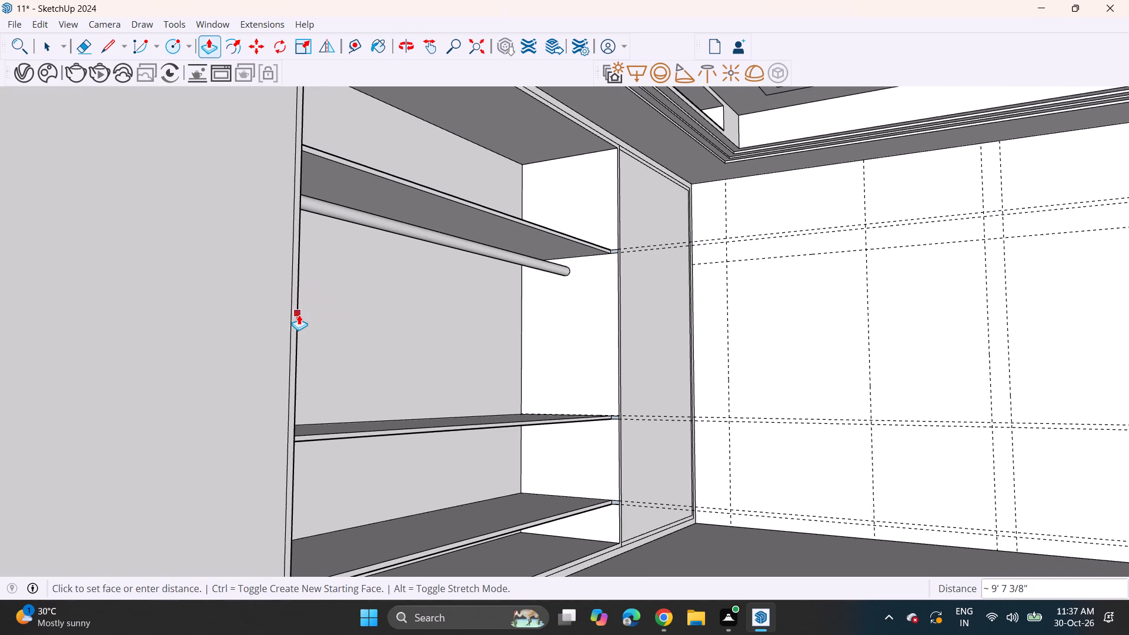
middle_drag(324, 327, 342, 332)
scroll(338, 332, down, 9)
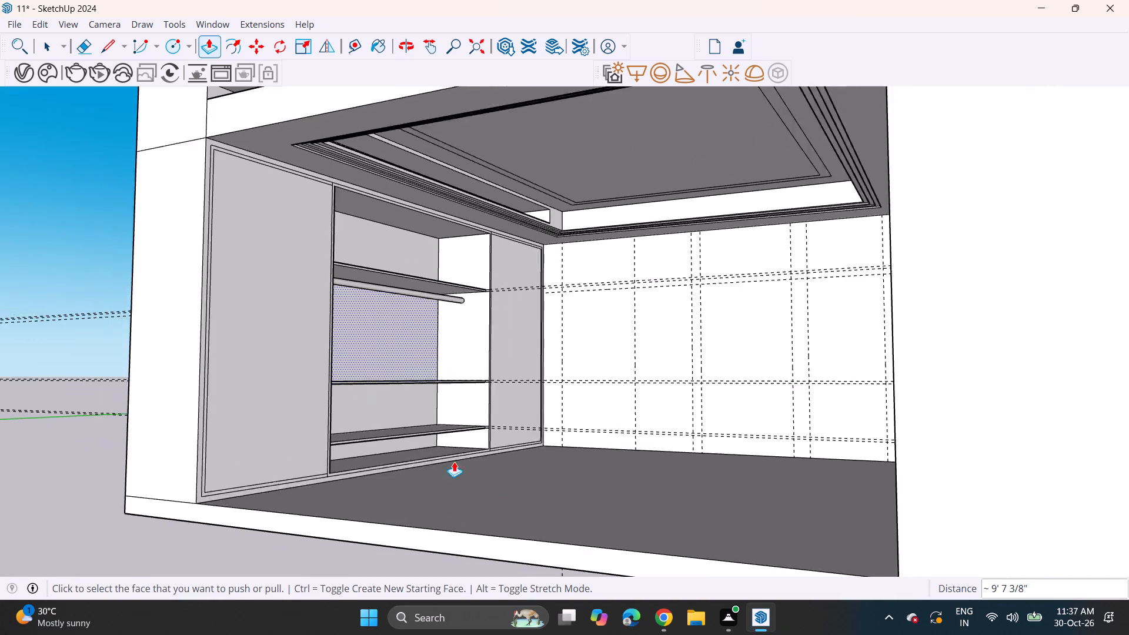
Switch to Chrome and search 3D Warehouse for "dress".
click(670, 614)
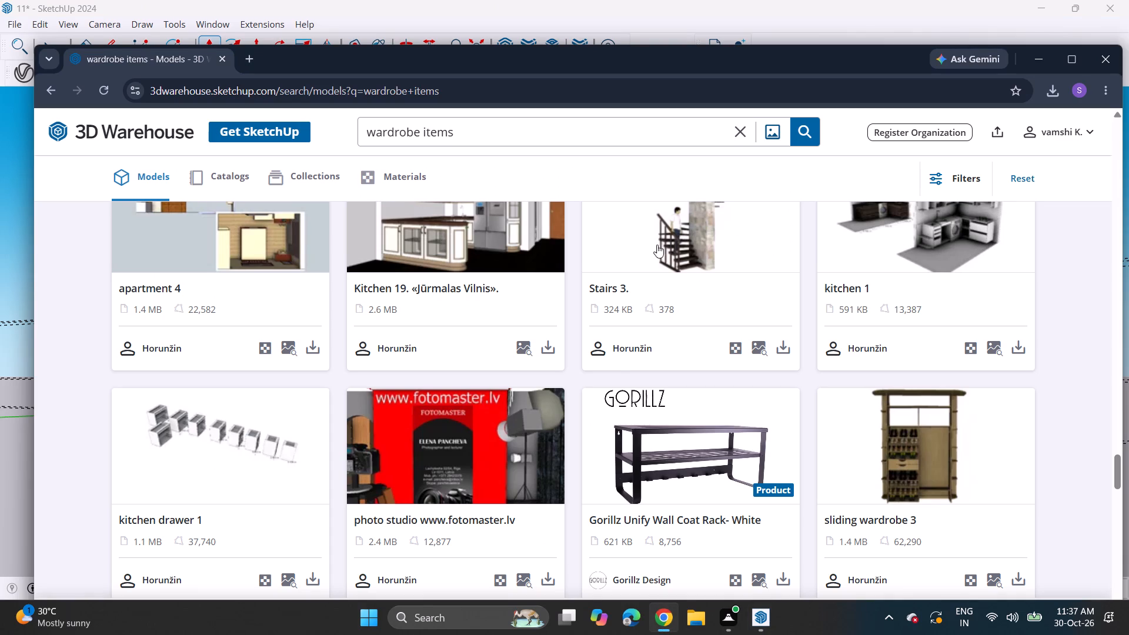
click(742, 136)
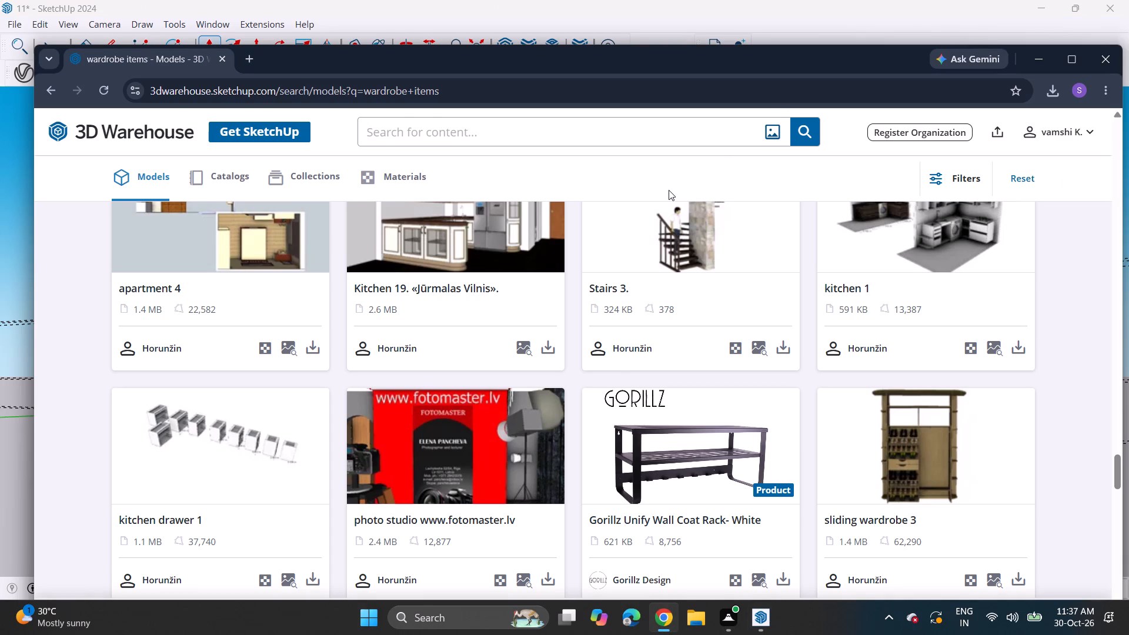
text(dress)
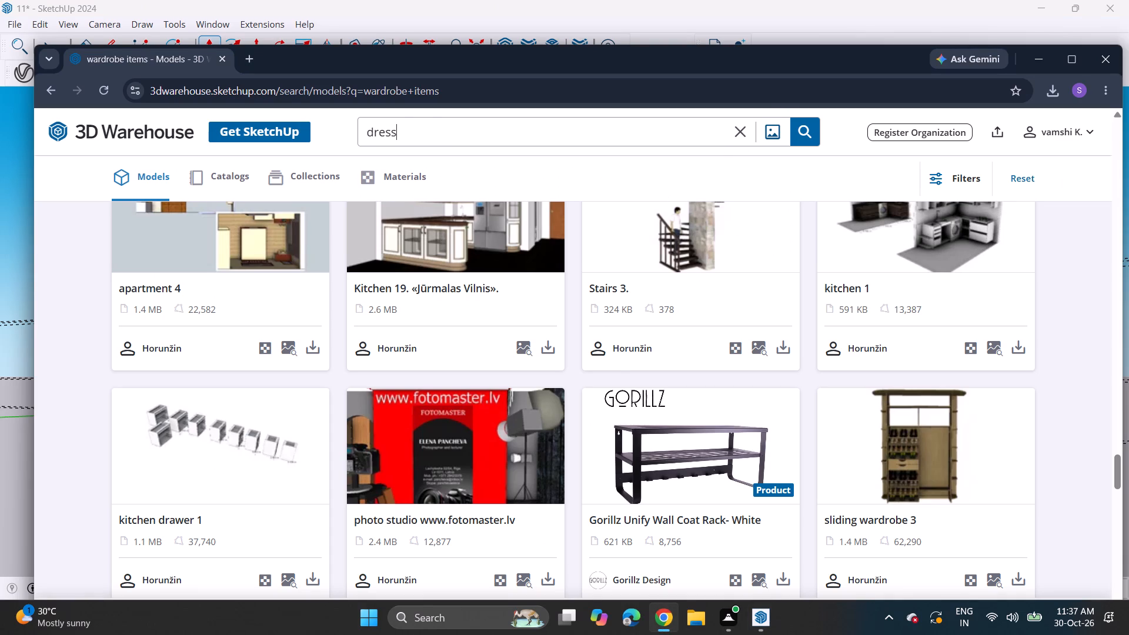
key(Return)
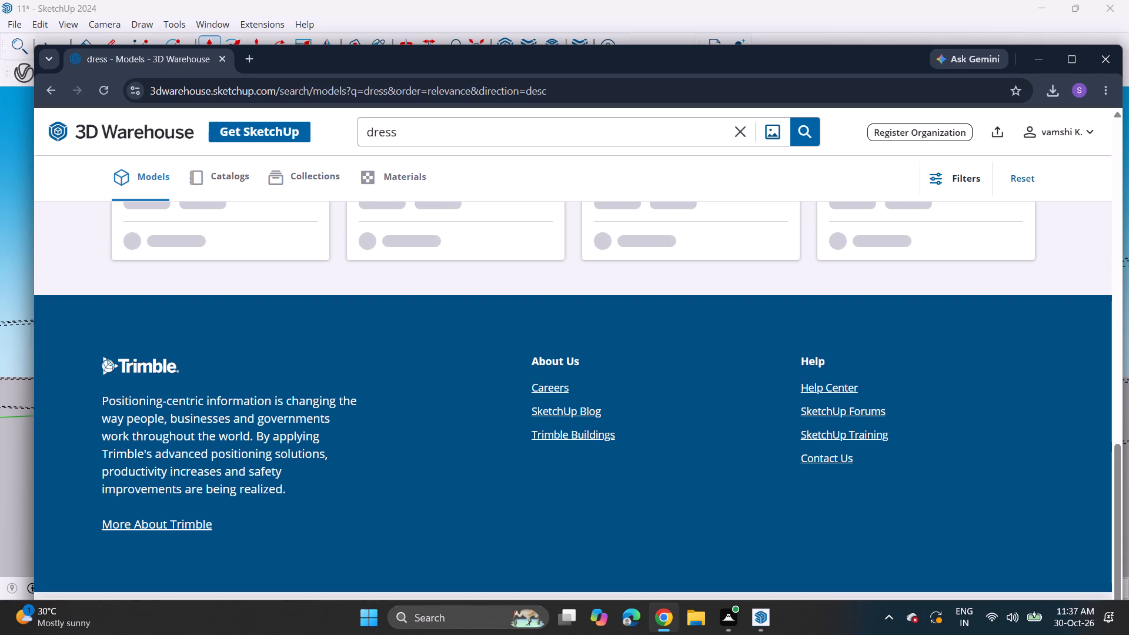
Download the 19 MB "Dress" model of printed clothes on hangers from the search results as a SketchUp file.
scroll(572, 362, up, 15)
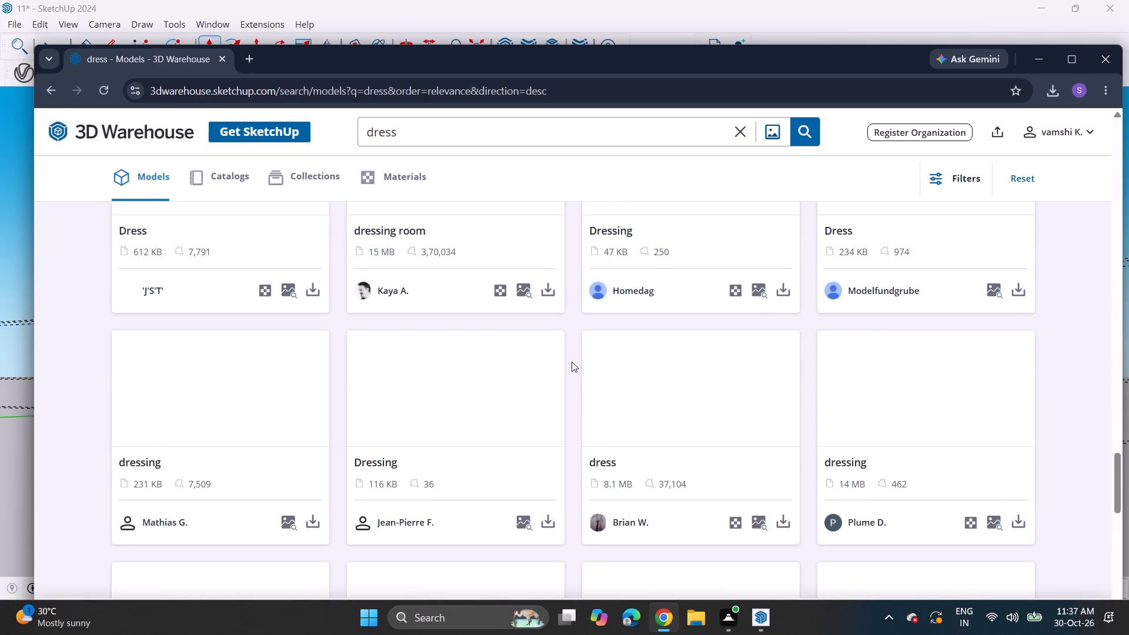
scroll(572, 362, up, 7)
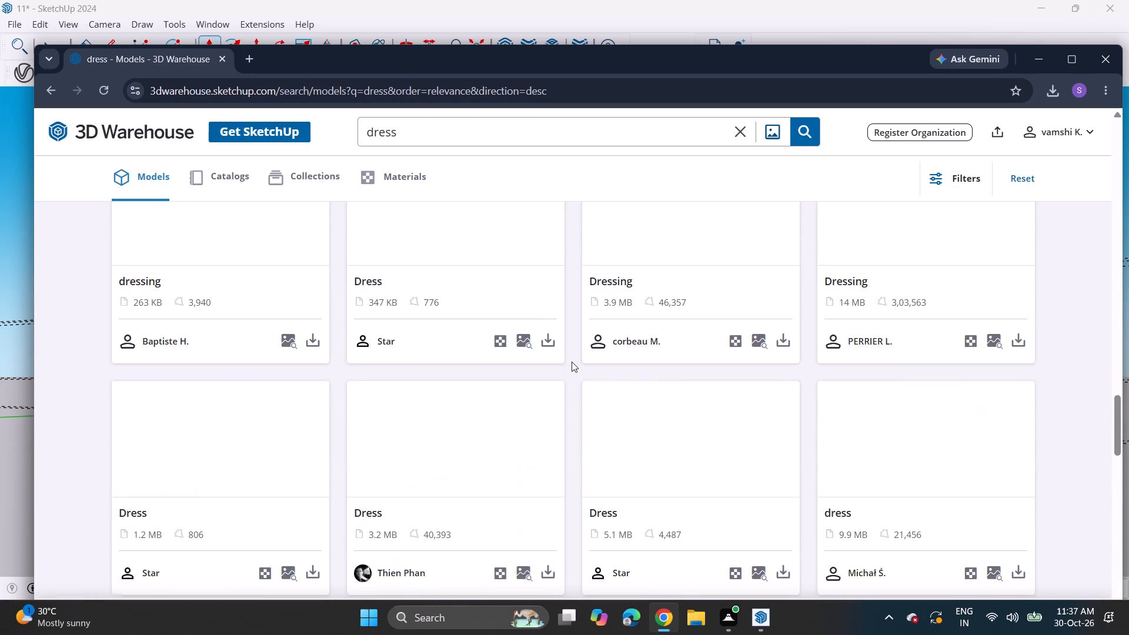
scroll(572, 362, up, 11)
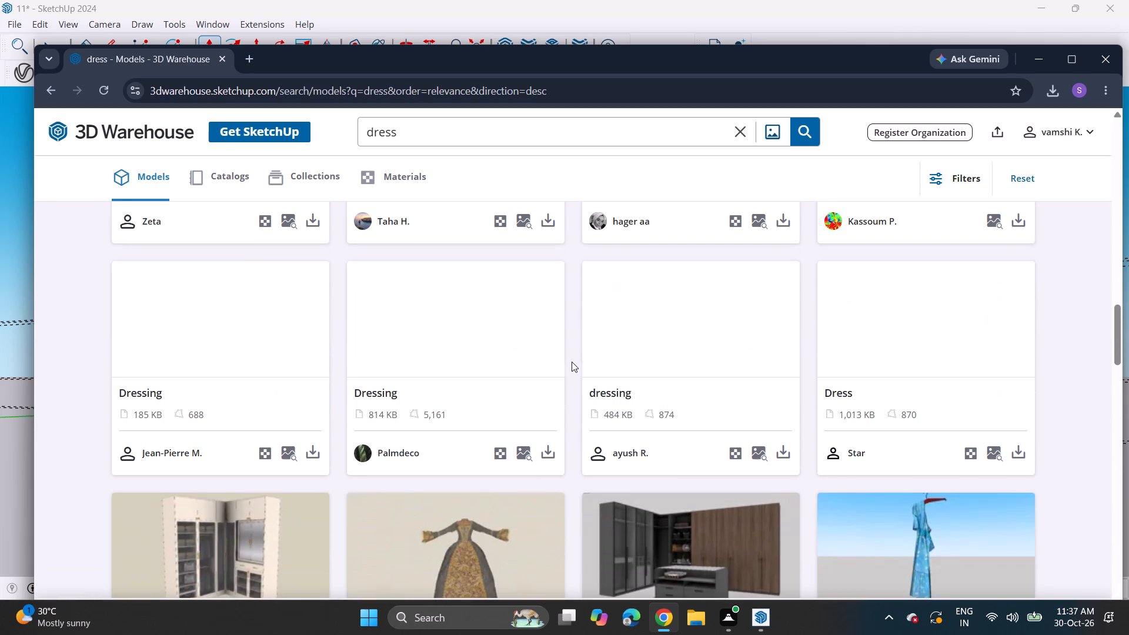
scroll(572, 362, up, 4)
scroll(572, 362, down, 3)
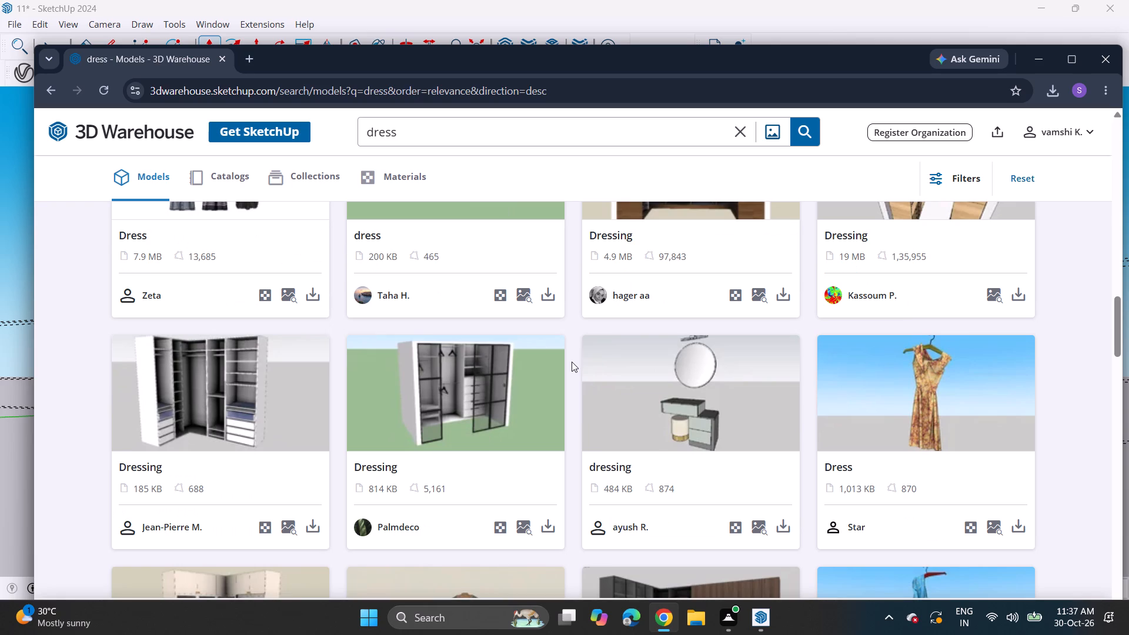
scroll(572, 362, up, 5)
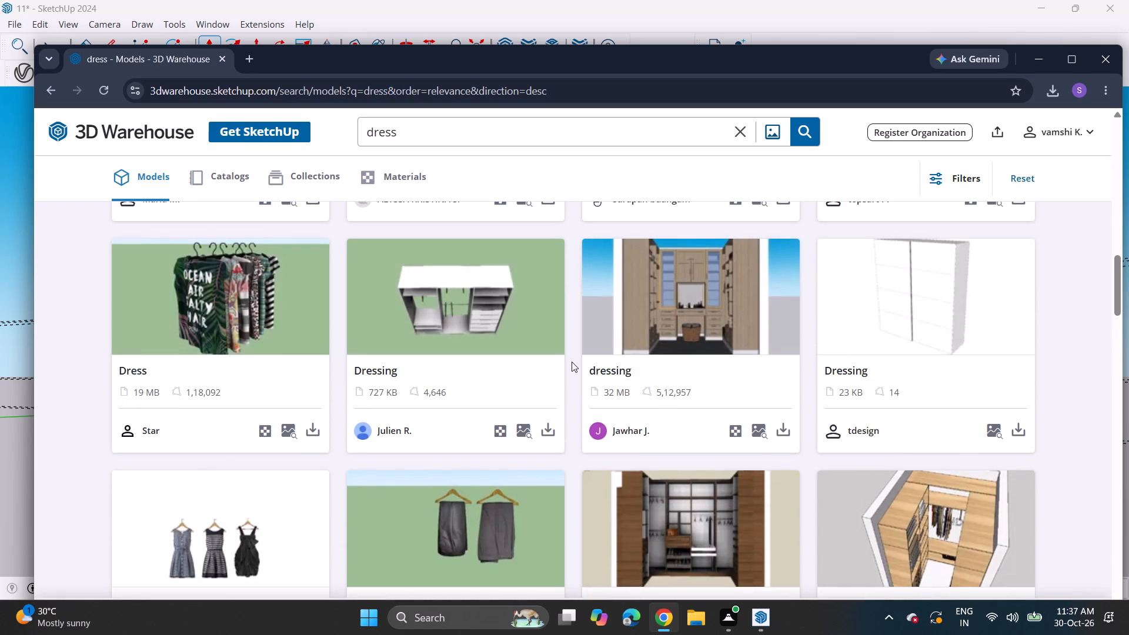
scroll(572, 362, up, 3)
scroll(572, 362, down, 2)
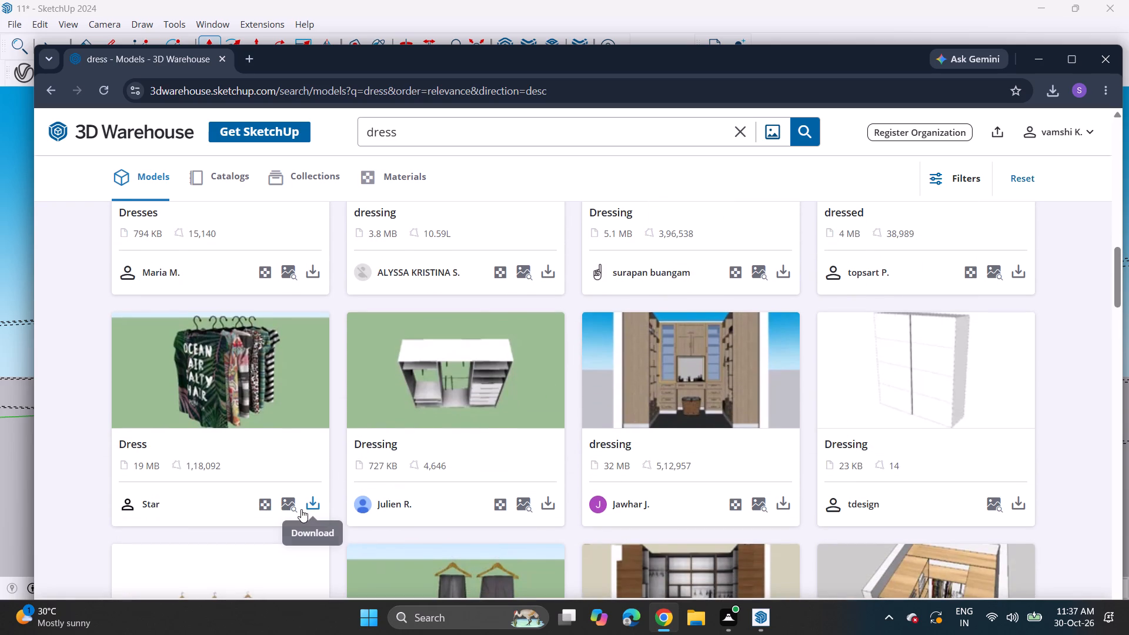
click(314, 502)
click(346, 527)
Download the 15 MB "dressing" model of a black-framed clothes rack with drawers as a SketchUp file.
scroll(517, 454, up, 4)
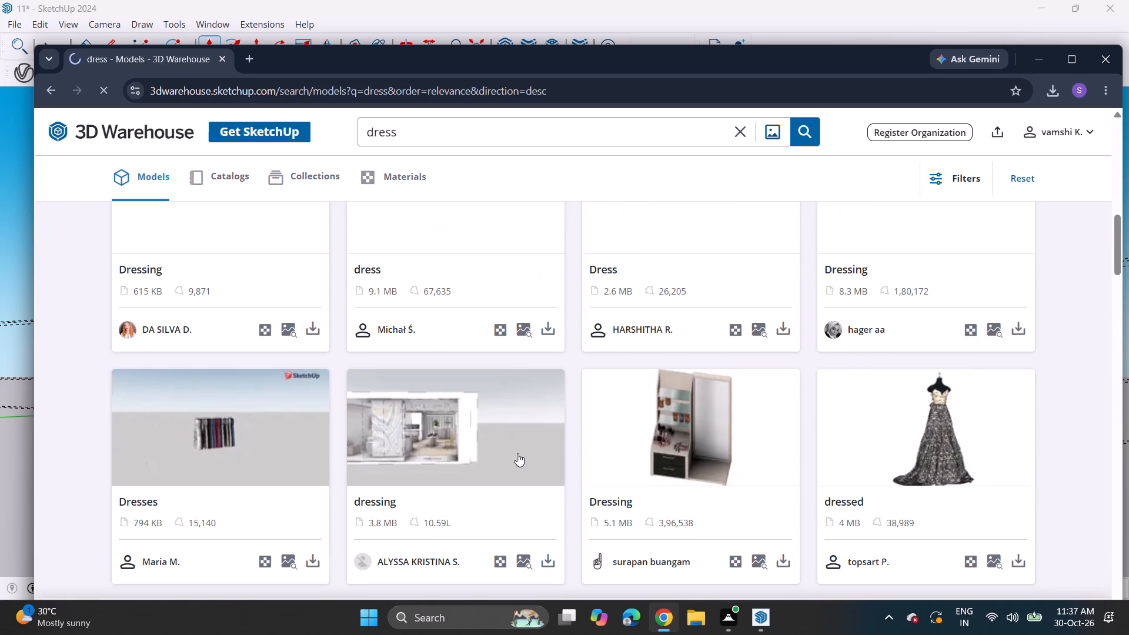
scroll(517, 453, up, 7)
scroll(517, 453, down, 2)
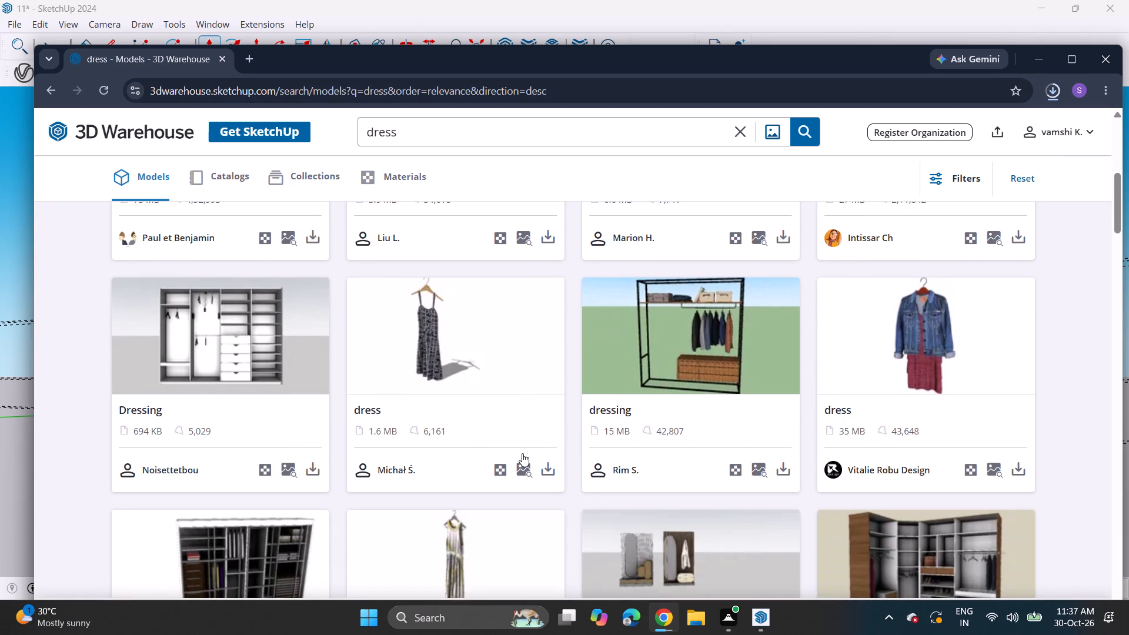
click(784, 472)
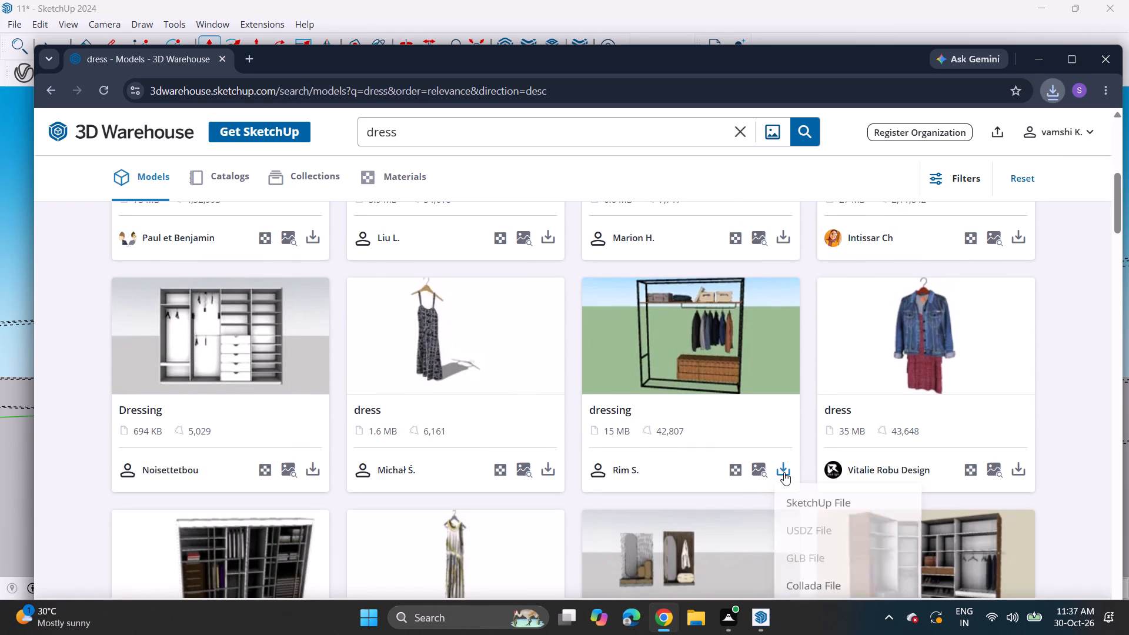
click(788, 507)
Download the 73 MB "dressing" wardrobe model with hanging clothes and shelves as a SketchUp file.
scroll(691, 496, up, 1)
scroll(691, 496, down, 1)
scroll(688, 496, up, 2)
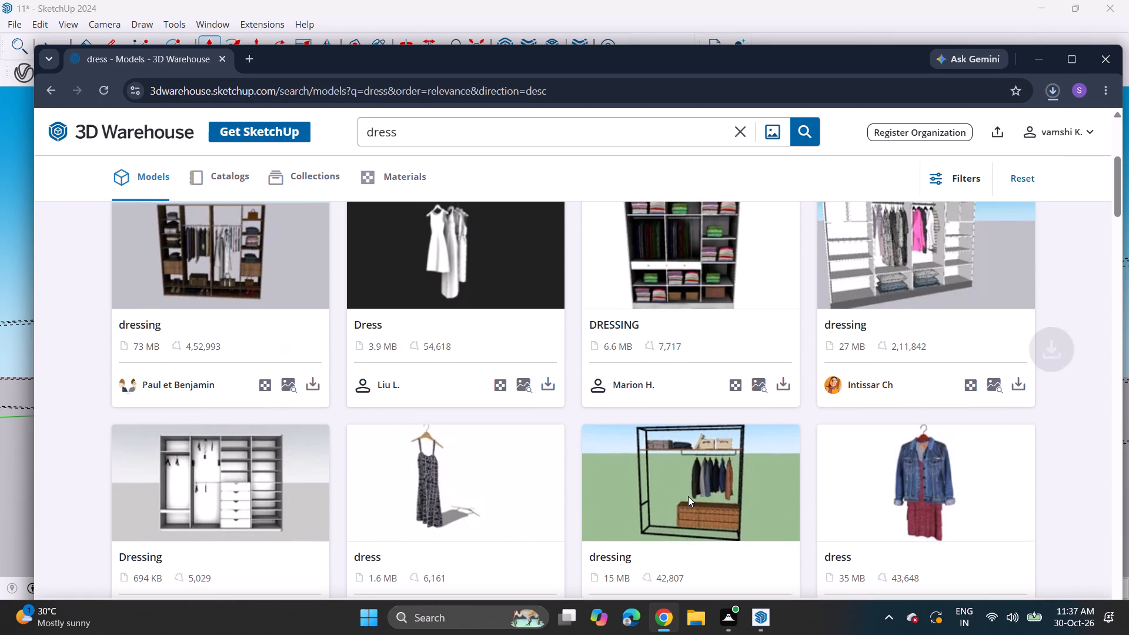
scroll(653, 496, up, 4)
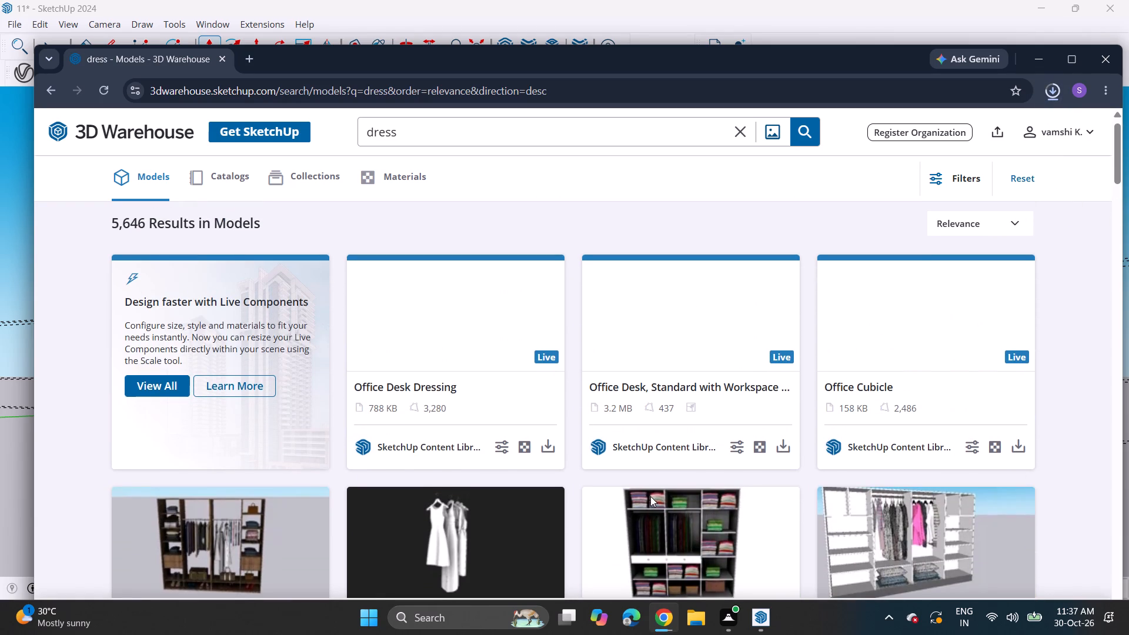
scroll(650, 496, up, 1)
scroll(650, 496, down, 3)
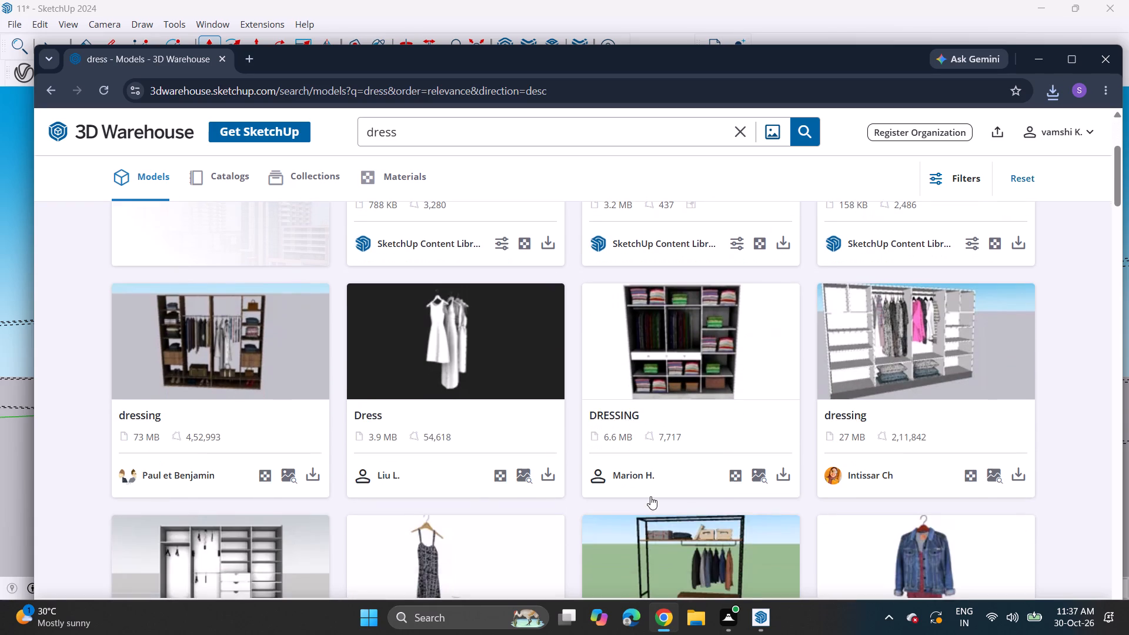
click(307, 474)
click(361, 512)
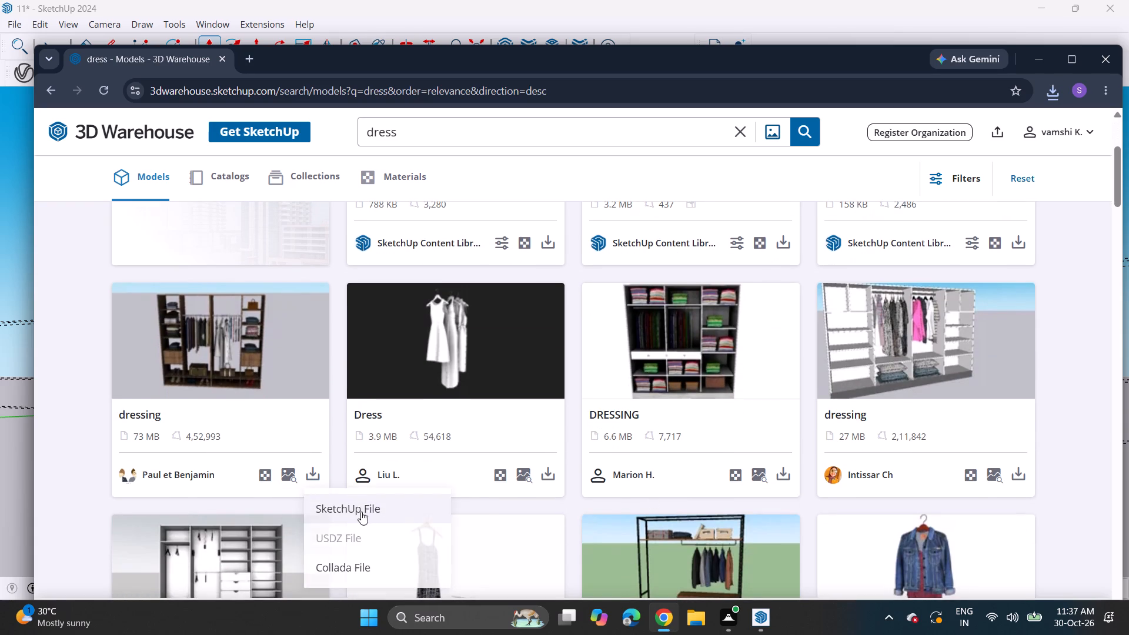
Switch to SketchUp and import the newly downloaded dark wood dressing wardrobe from the Downloads folder.
click(764, 617)
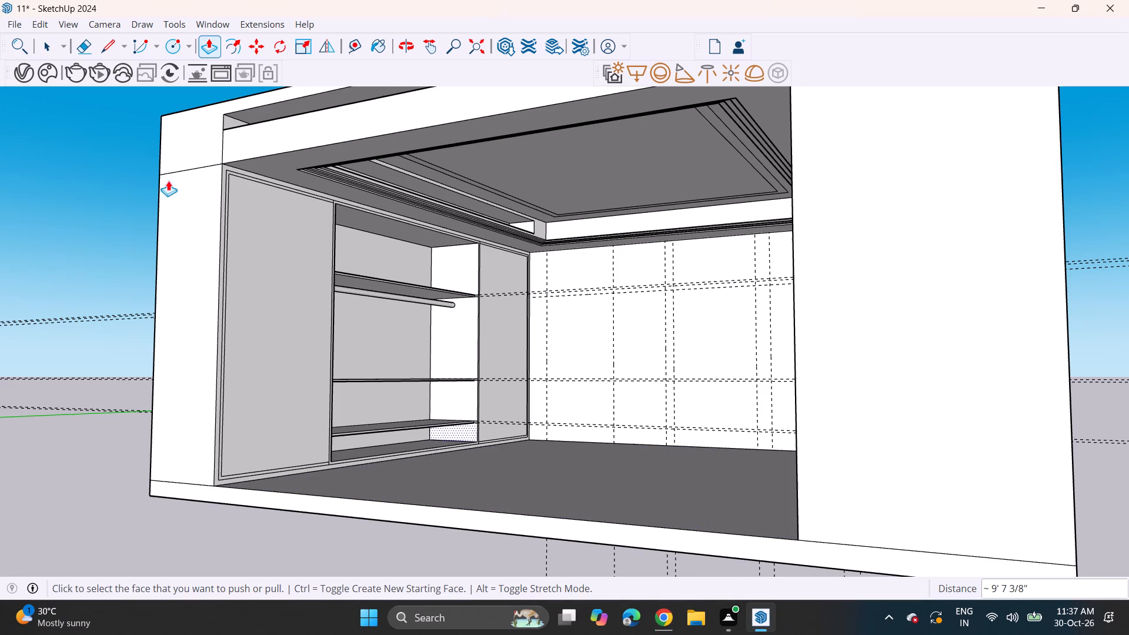
click(18, 24)
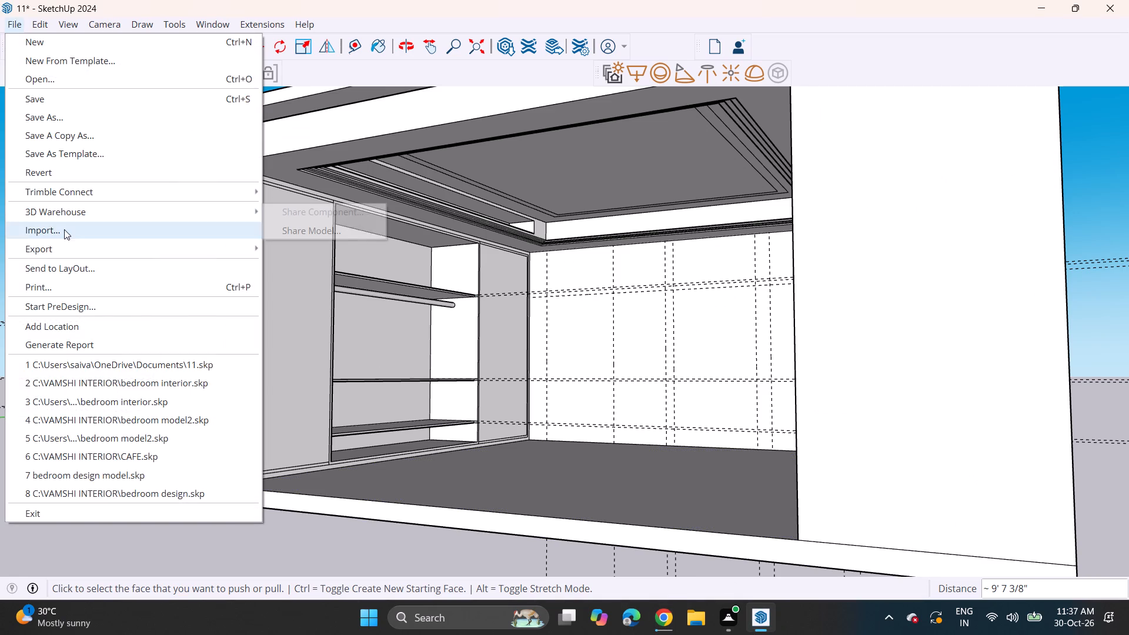
click(64, 229)
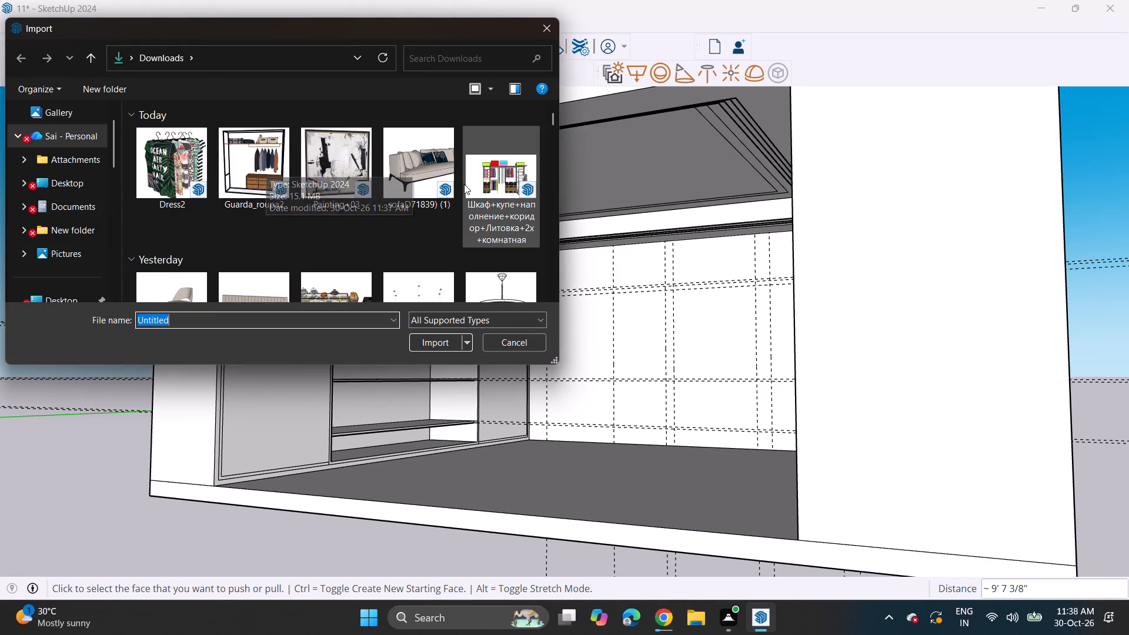
scroll(465, 184, up, 2)
scroll(375, 203, down, 2)
scroll(375, 203, up, 2)
scroll(375, 203, down, 4)
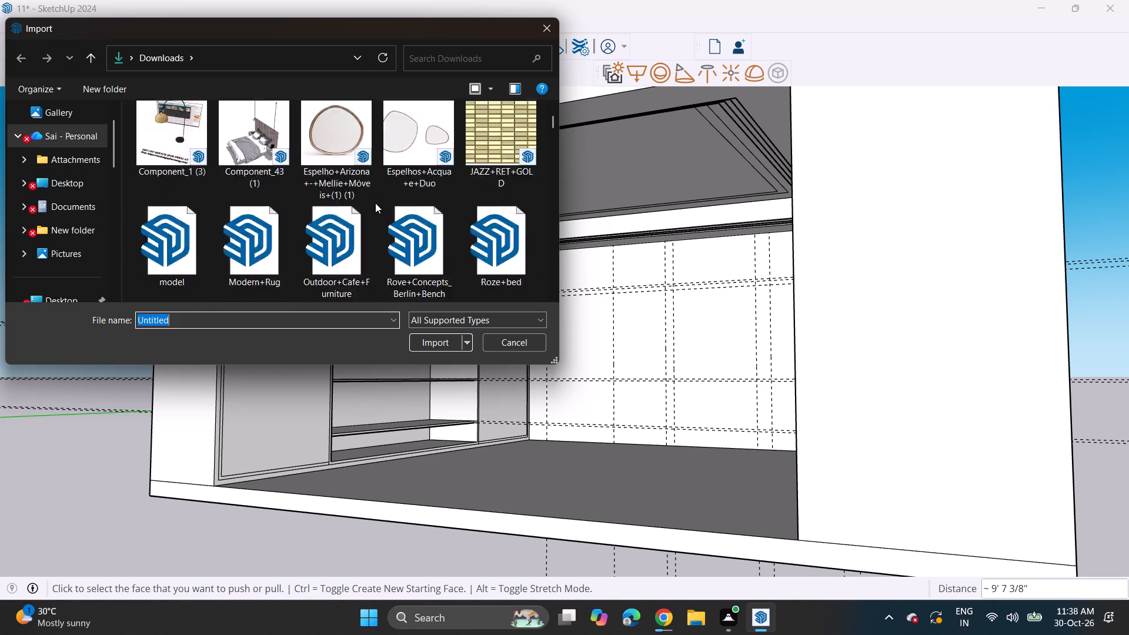
scroll(375, 203, down, 2)
scroll(375, 203, up, 6)
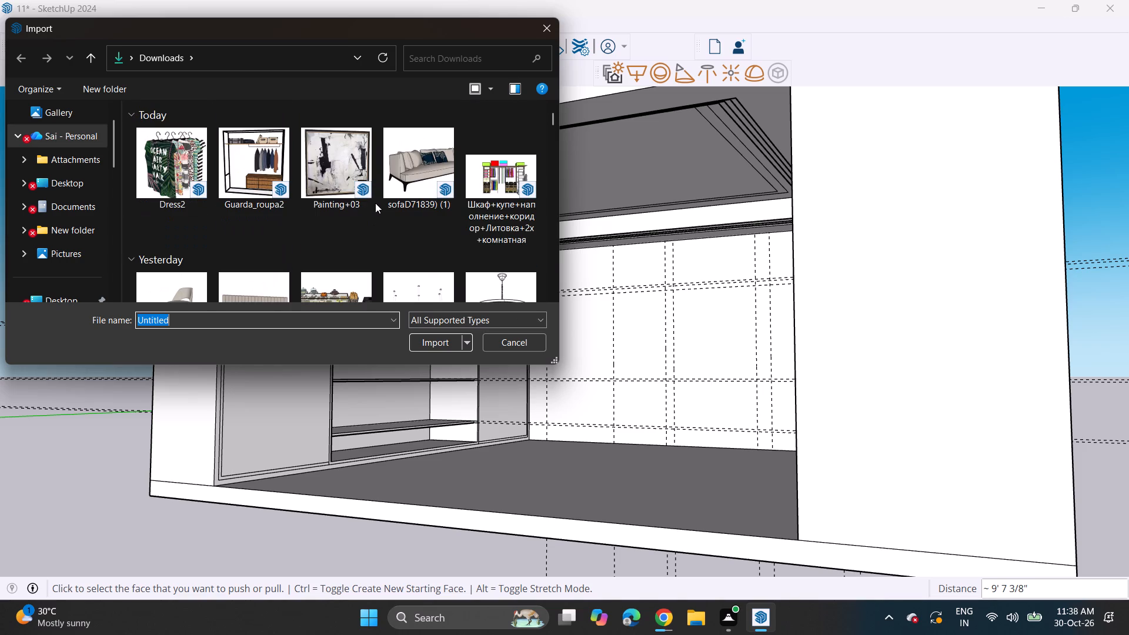
scroll(328, 228, down, 2)
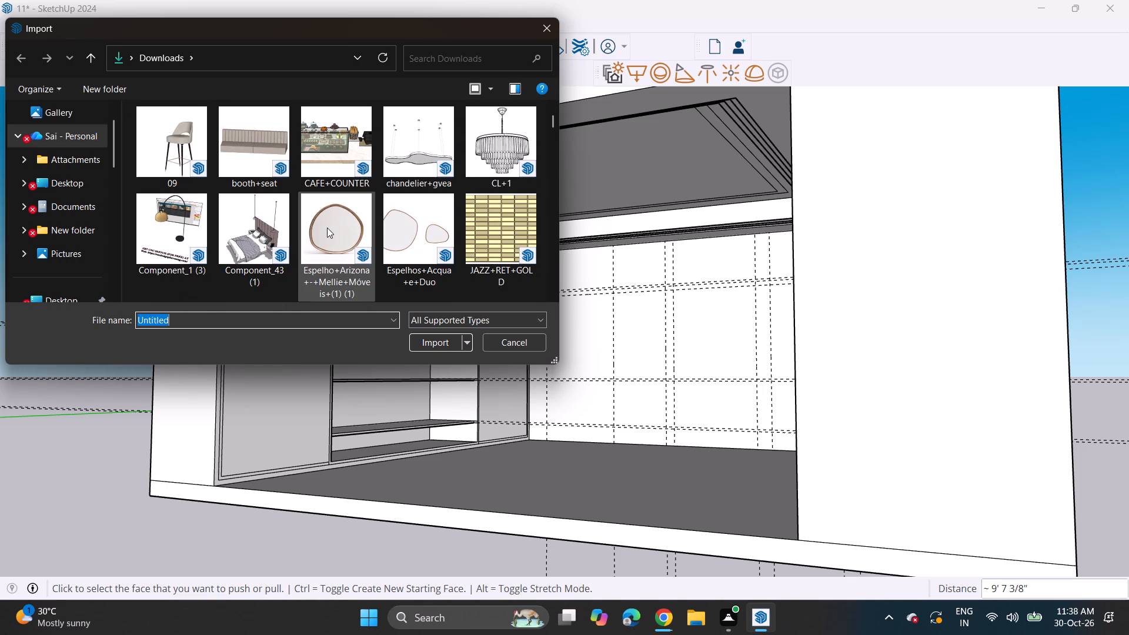
scroll(327, 236, up, 8)
scroll(326, 247, down, 1)
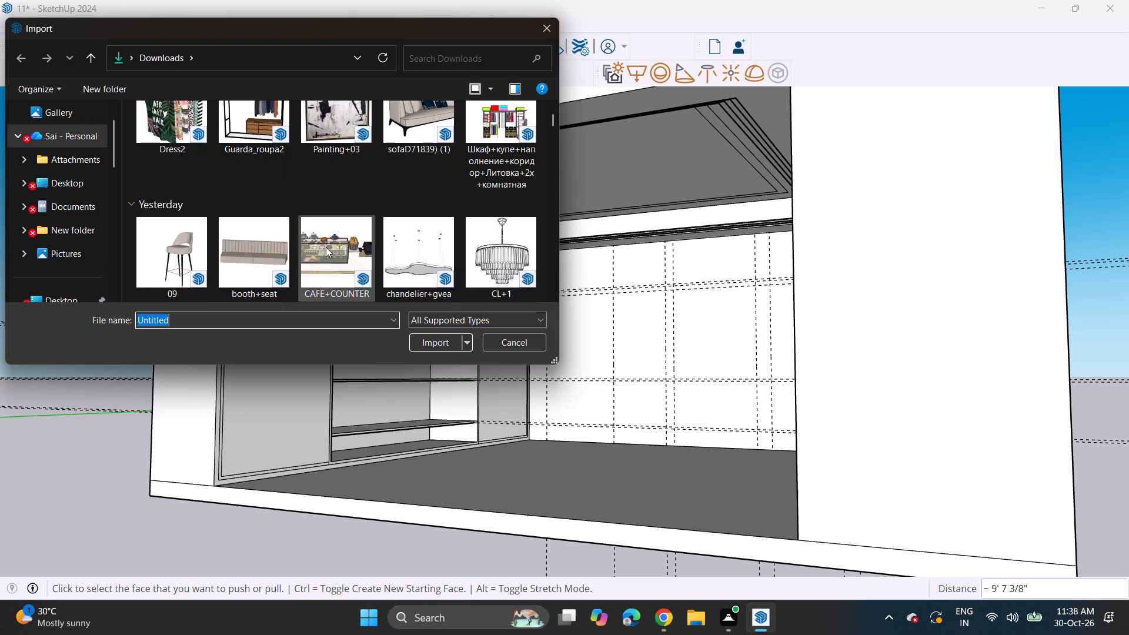
scroll(326, 247, down, 2)
scroll(326, 247, up, 3)
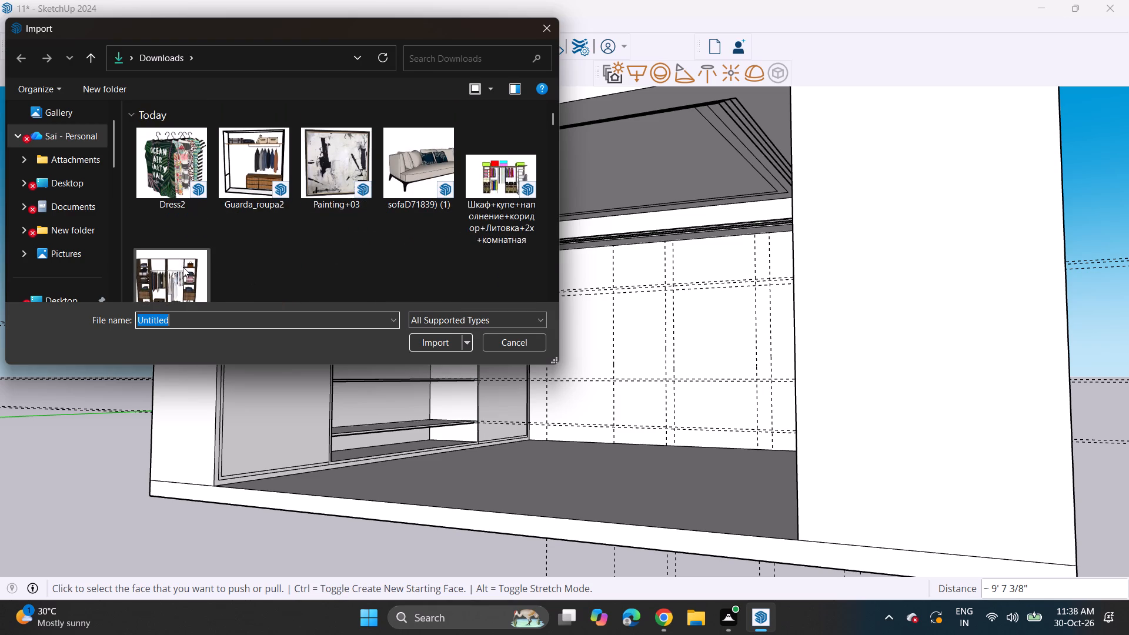
click(178, 266)
click(433, 344)
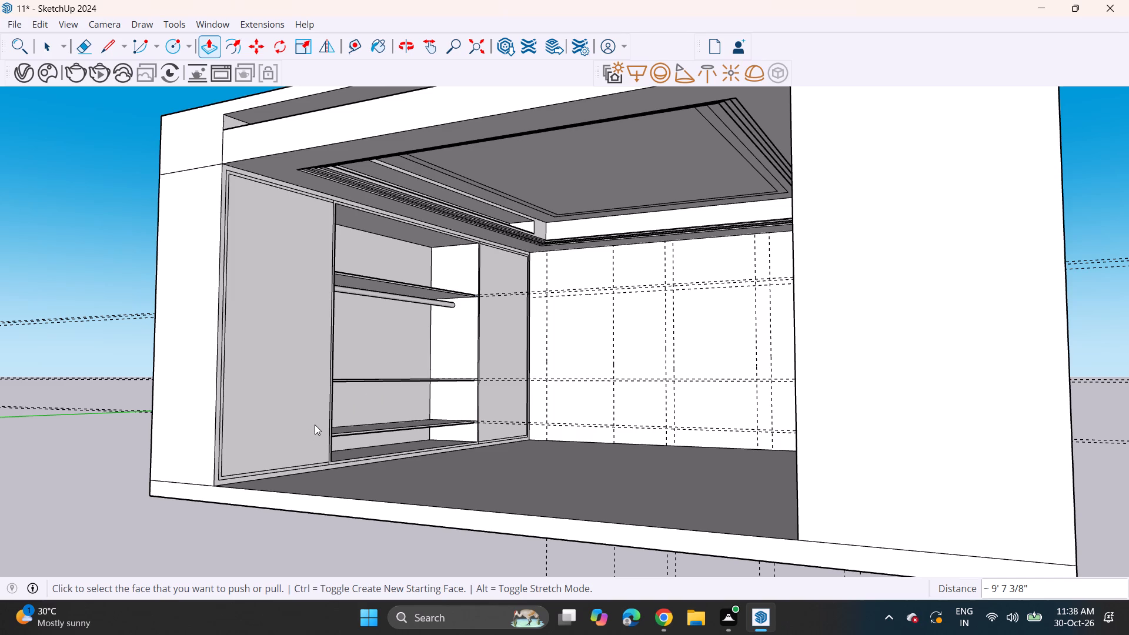
Place the imported wardrobe on the red axis outside the room, clear of the other imported models.
scroll(346, 389, down, 6)
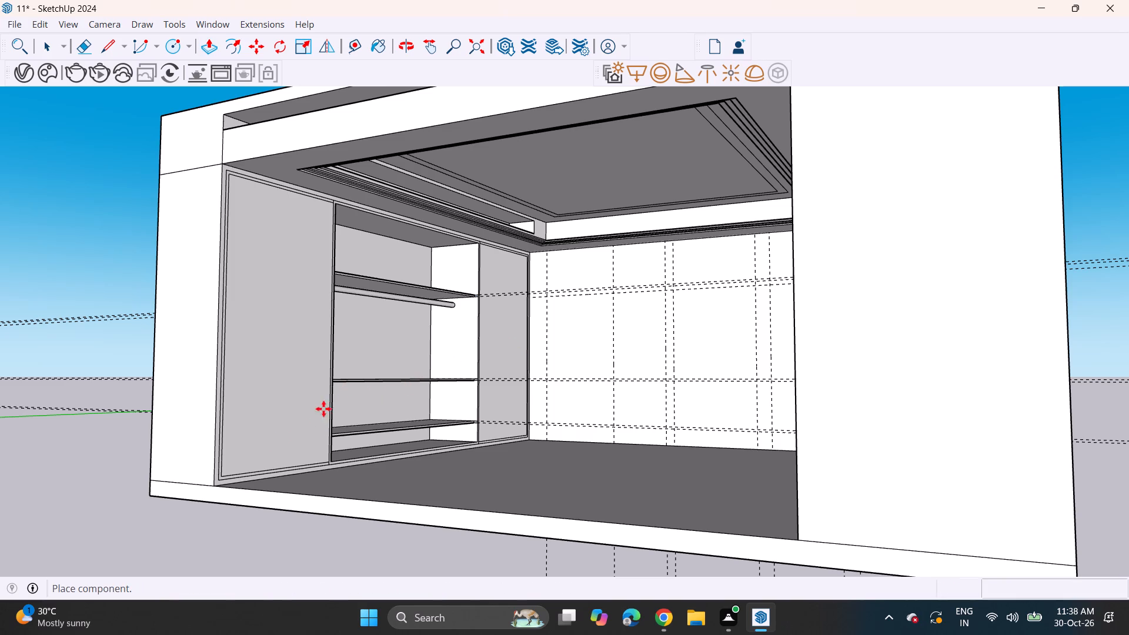
scroll(273, 443, down, 5)
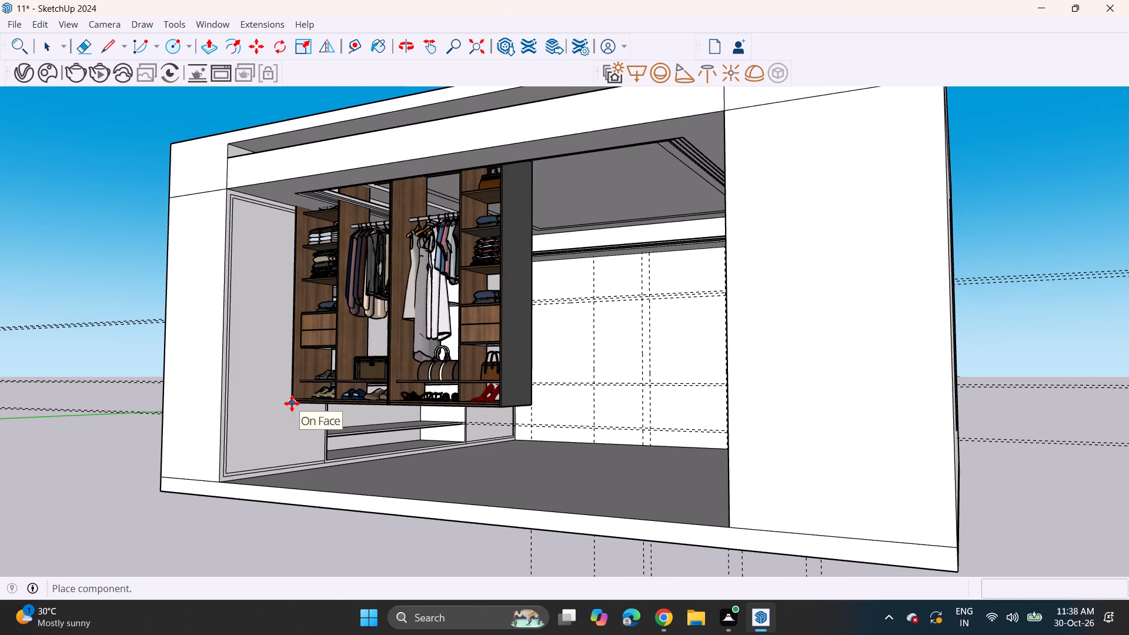
scroll(195, 503, down, 6)
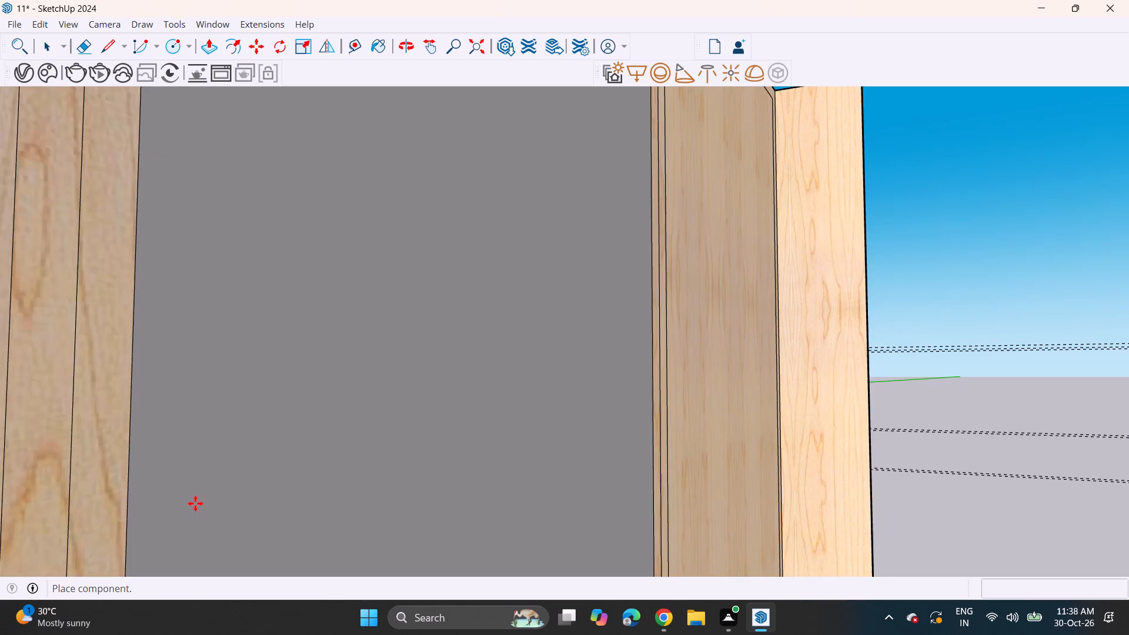
scroll(195, 503, down, 3)
middle_drag(195, 503, 372, 481)
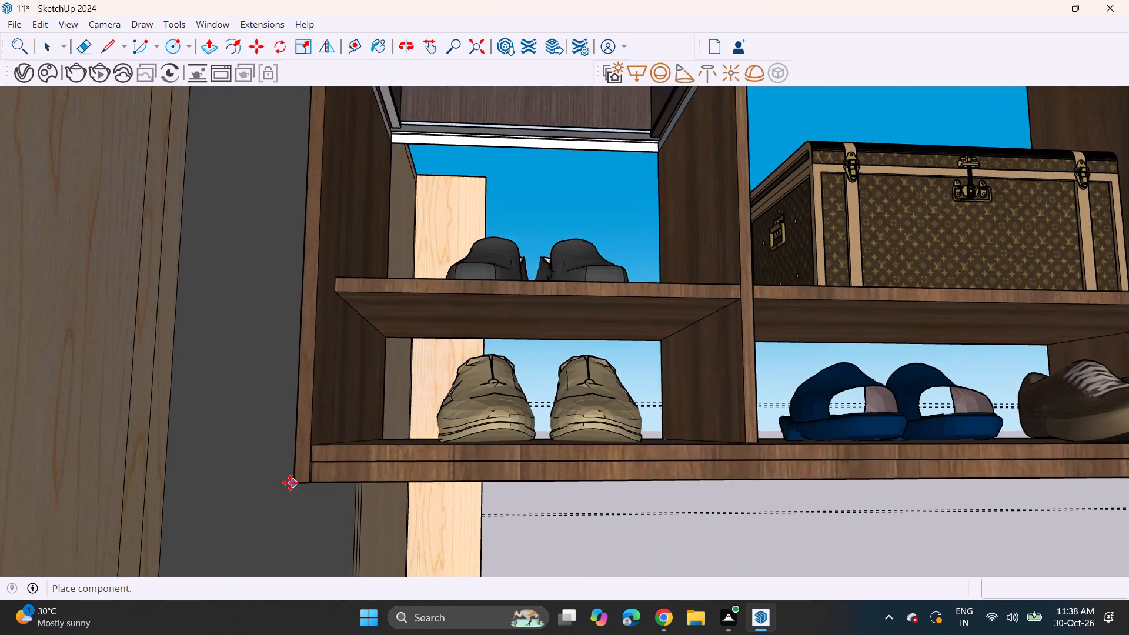
shift+middle_drag(290, 483, 605, 398)
scroll(537, 372, down, 12)
shift+middle_drag(333, 450, 489, 409)
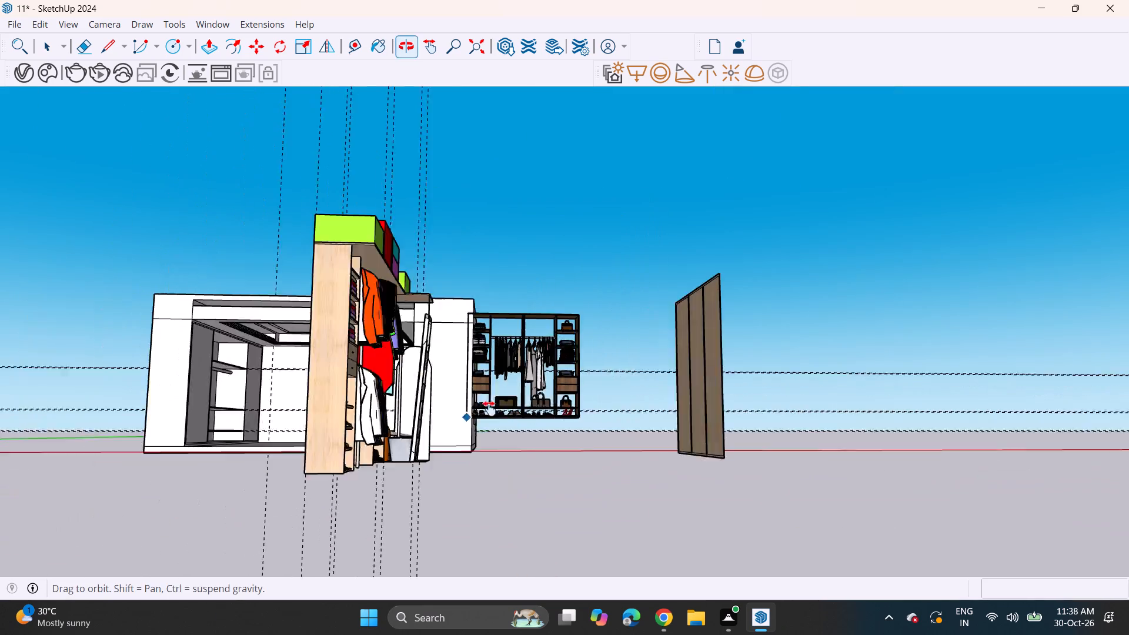
shift+middle_drag(489, 409, 486, 402)
middle_drag(81, 424, 84, 494)
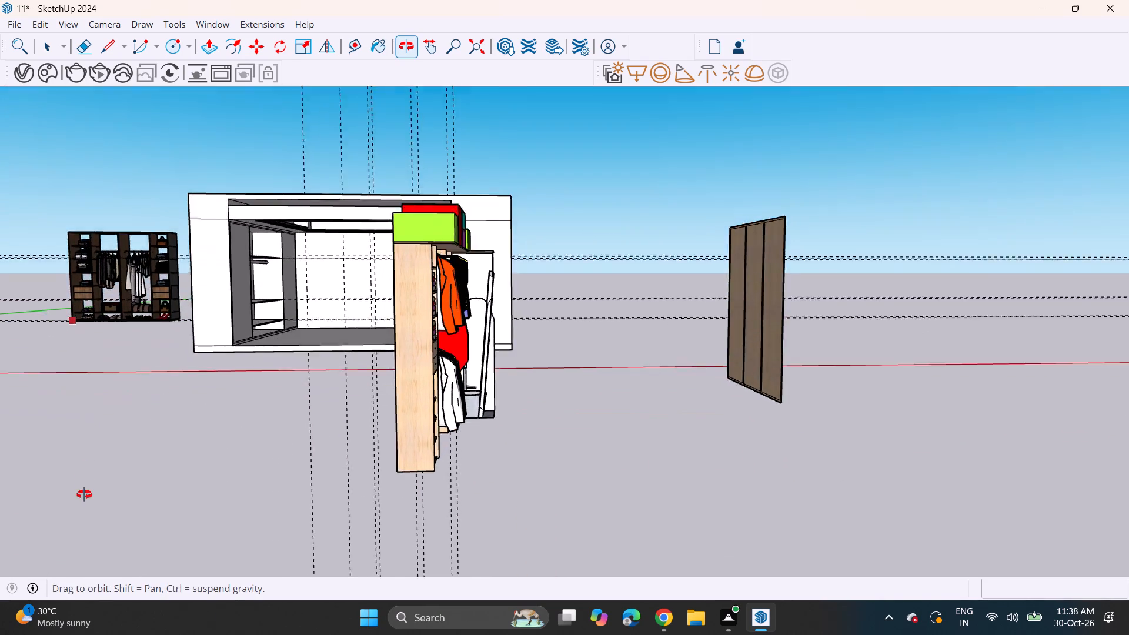
middle_drag(84, 494, 80, 504)
click(57, 353)
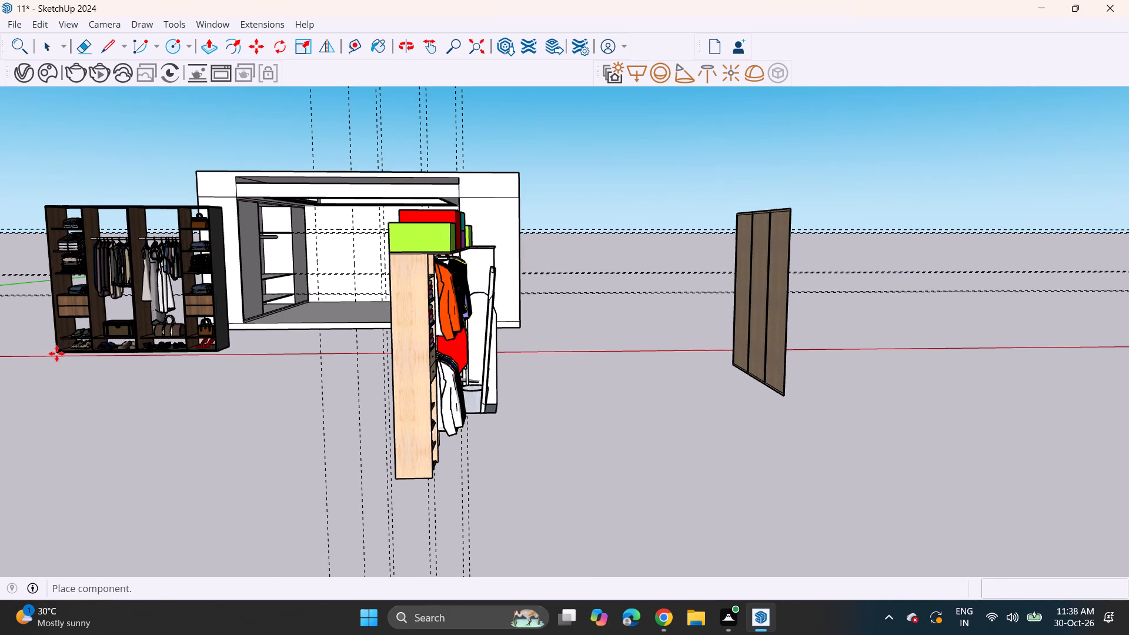
Rotate the placed wardrobe 90° on the ground plane, from the red axis direction to the green axis.
click(274, 49)
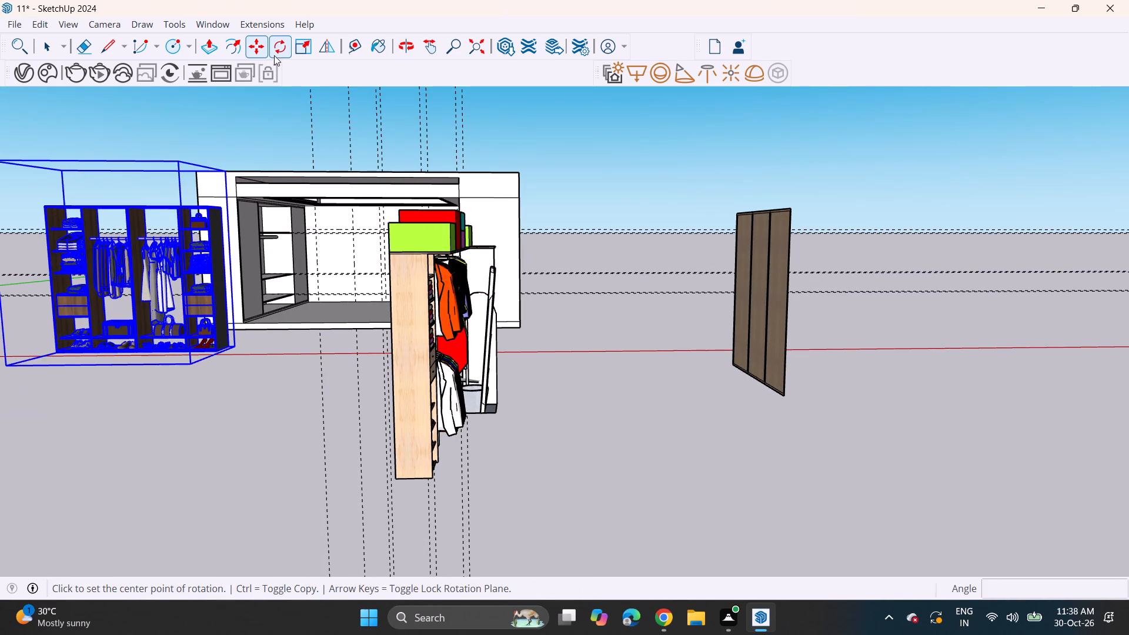
middle_drag(197, 425, 168, 506)
click(192, 389)
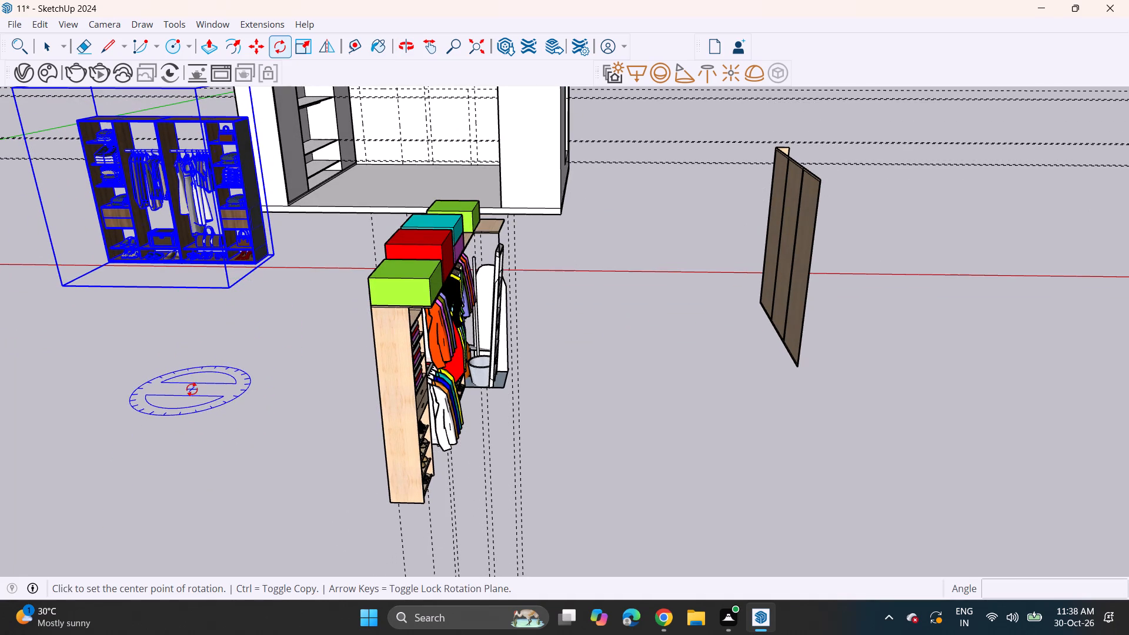
click(103, 396)
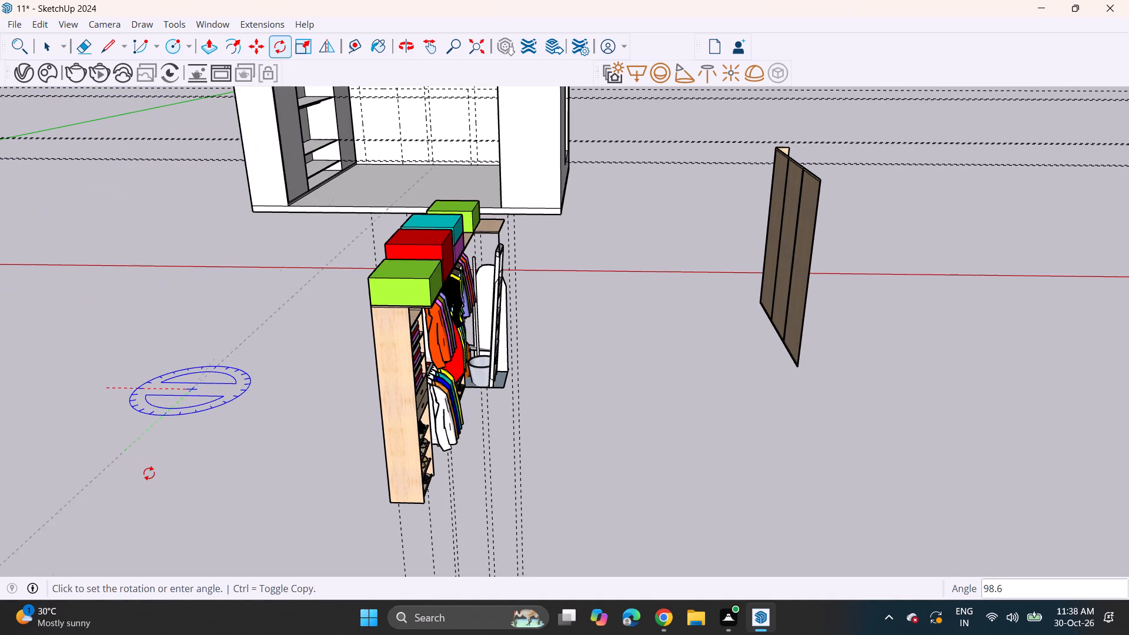
click(115, 468)
Move the dark wood wardrobe by its bottom corner from outside into the room, onto the bottom edge of the side-wall niche.
scroll(115, 468, down, 11)
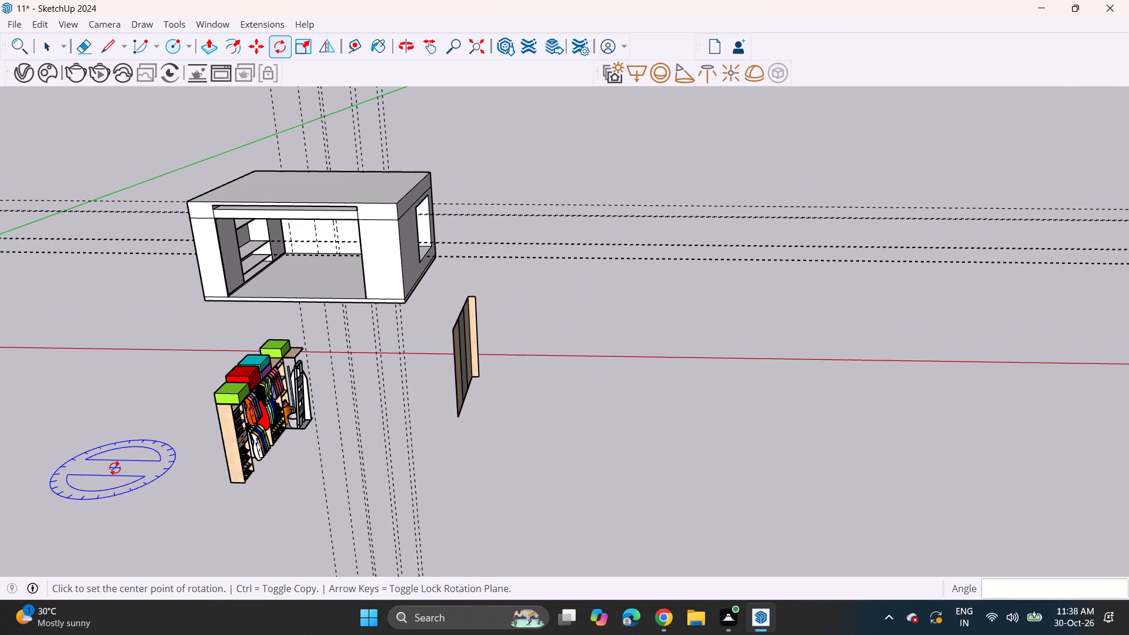
scroll(115, 468, down, 2)
shift+middle_drag(98, 473, 290, 412)
middle_drag(263, 414, 214, 444)
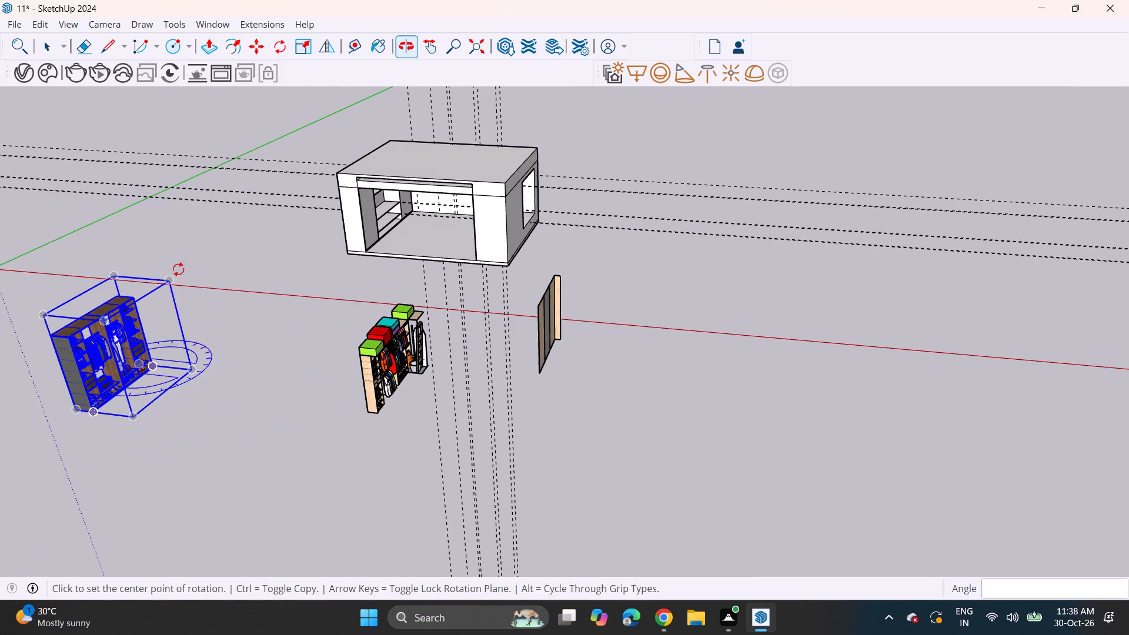
click(251, 52)
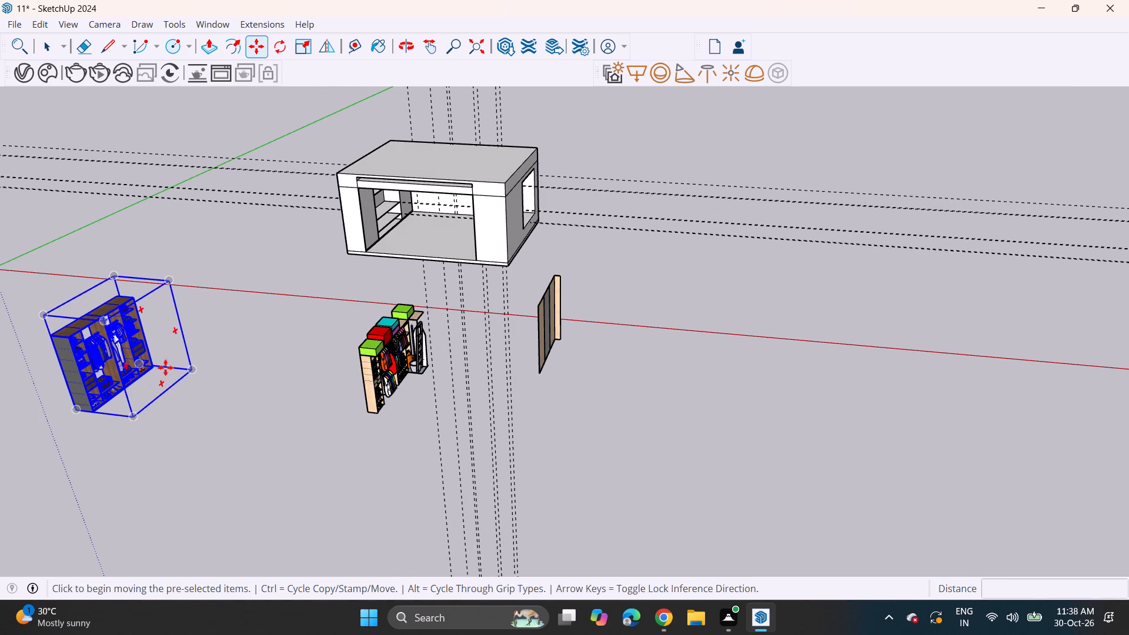
click(99, 412)
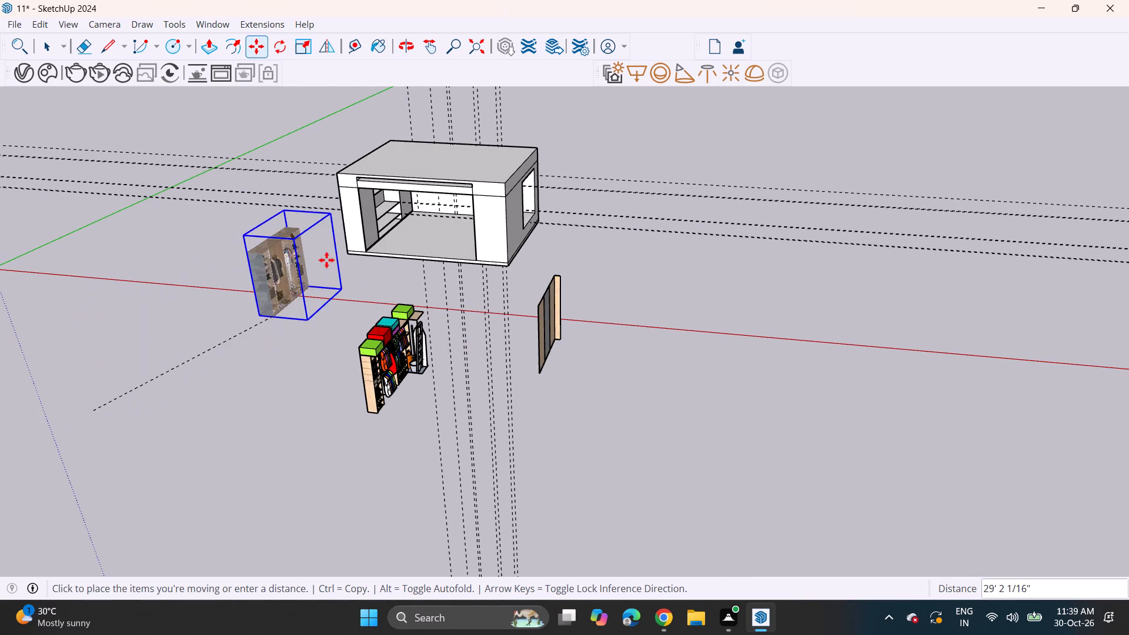
scroll(335, 248, up, 4)
scroll(387, 239, up, 6)
scroll(387, 239, down, 1)
scroll(387, 239, up, 4)
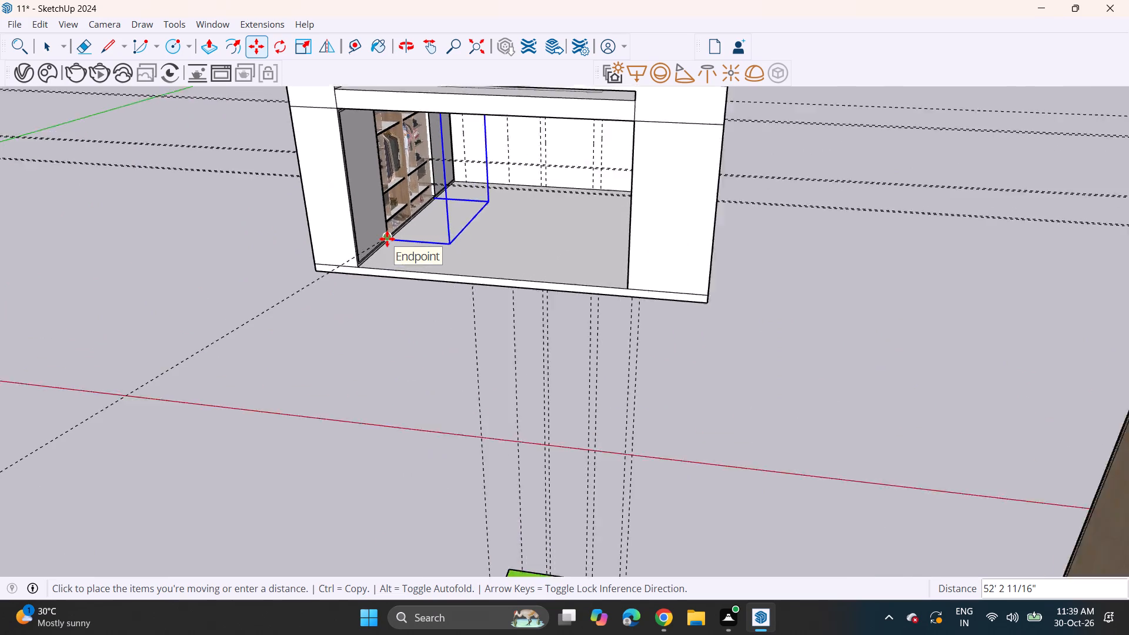
scroll(387, 239, up, 5)
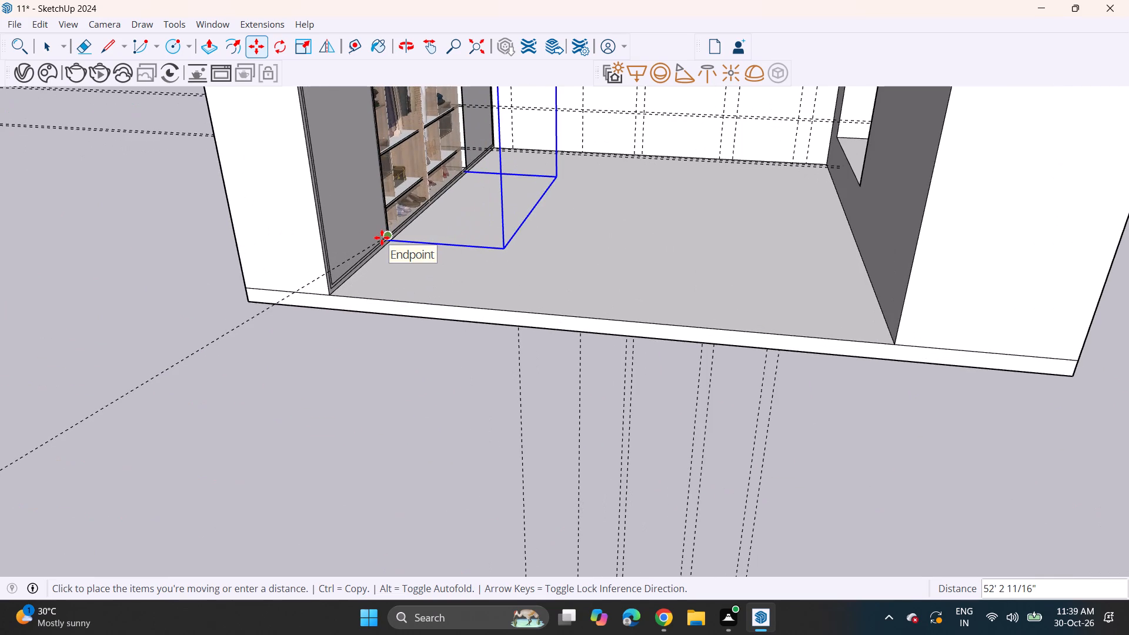
click(382, 238)
Scale the wardrobe's height upward along the blue axis by about 1.02.
shift+middle_drag(422, 256, 403, 329)
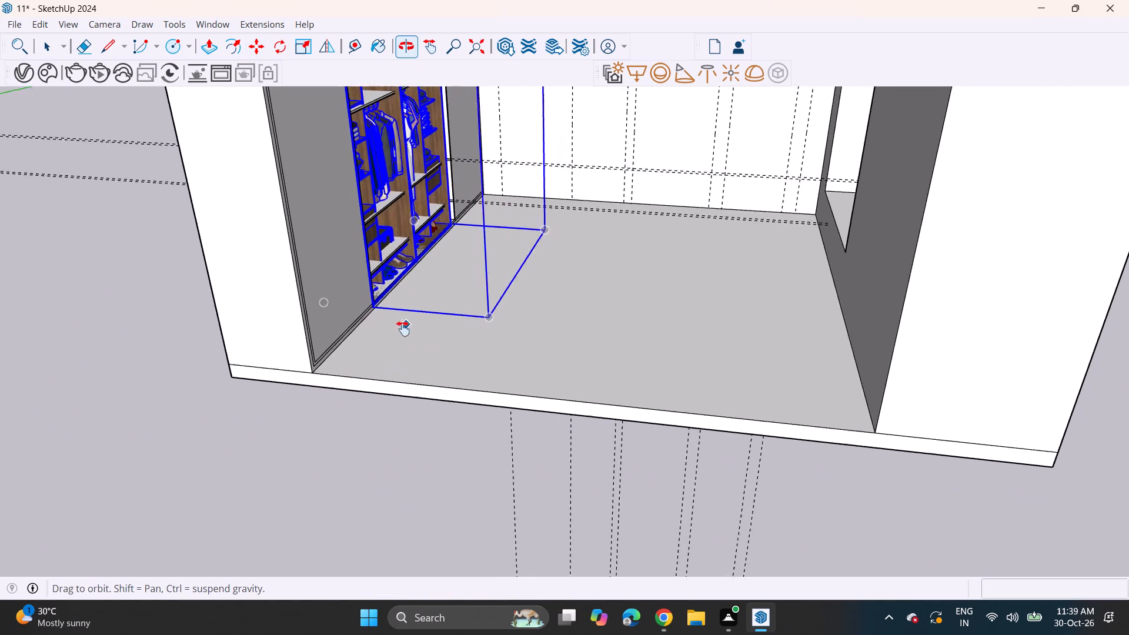
shift+middle_drag(403, 329, 375, 410)
middle_drag(383, 395, 384, 279)
shift+middle_drag(392, 295, 375, 373)
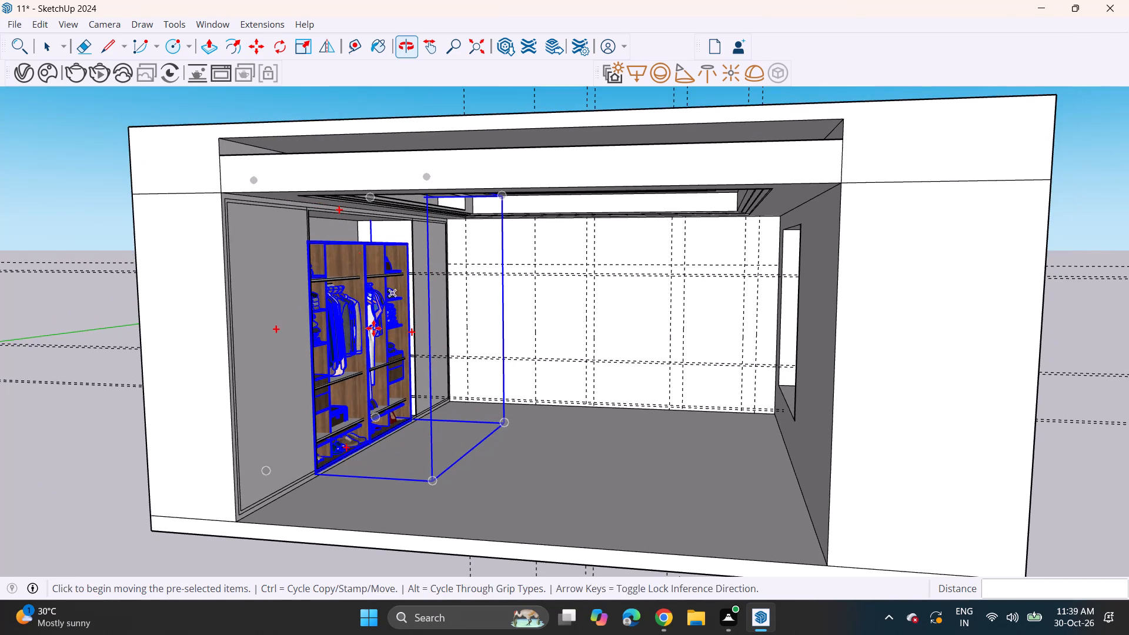
click(305, 48)
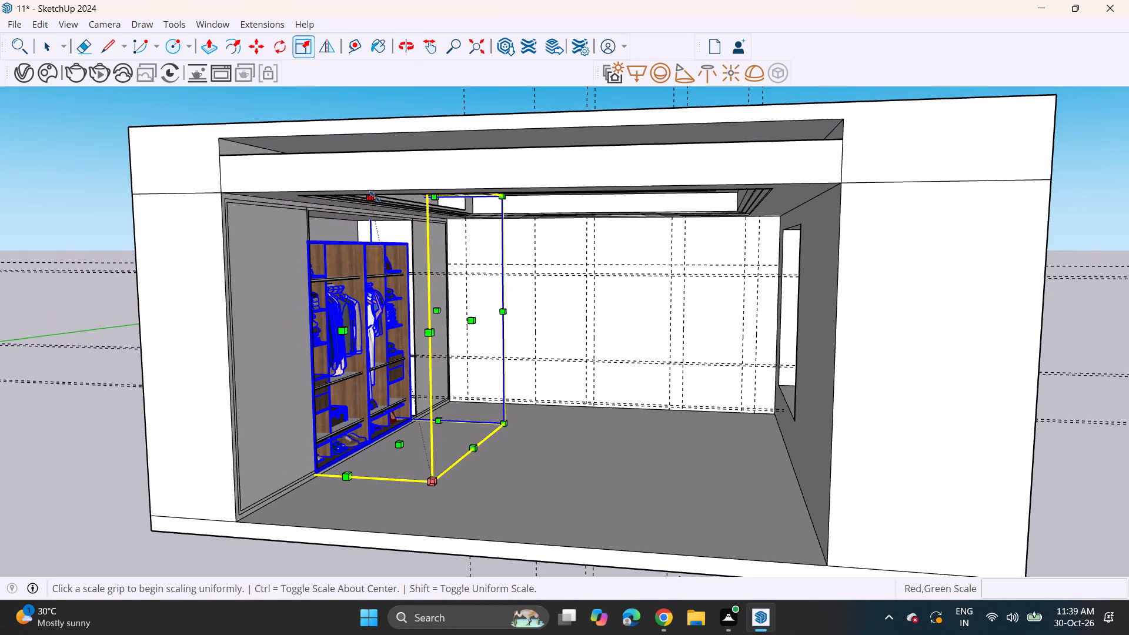
middle_drag(393, 201, 368, 143)
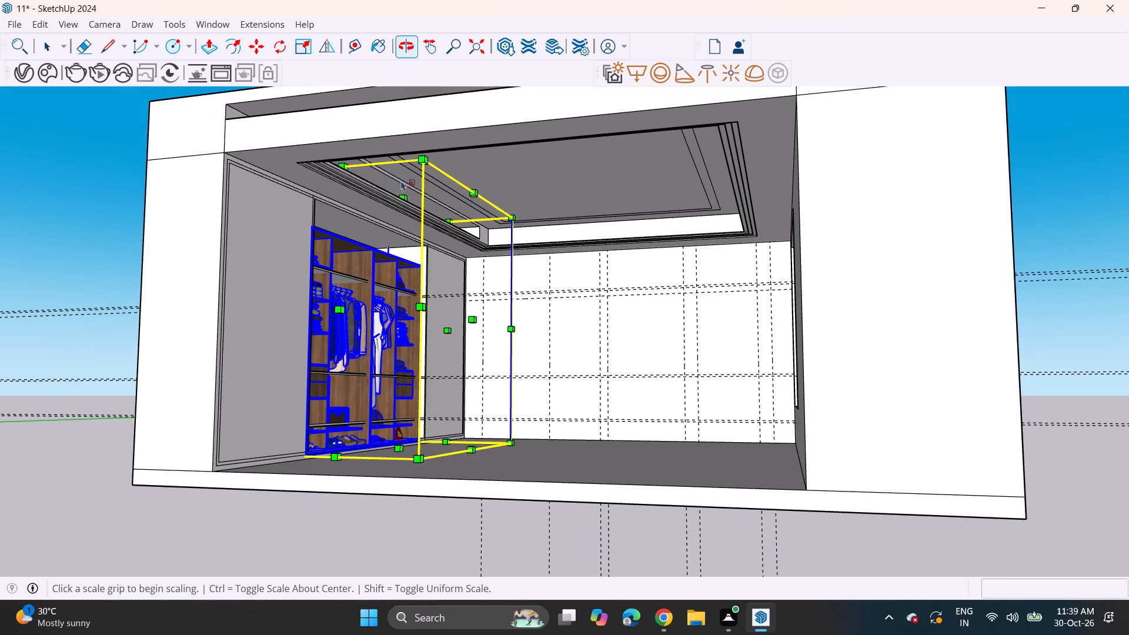
click(400, 198)
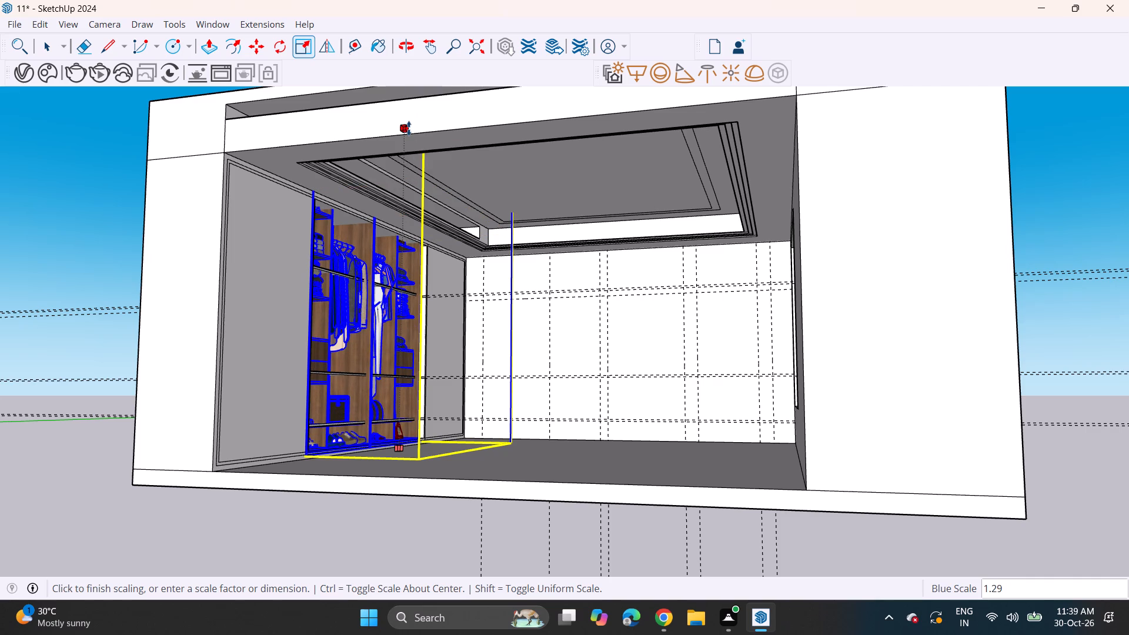
key(Escape)
scroll(316, 258, up, 4)
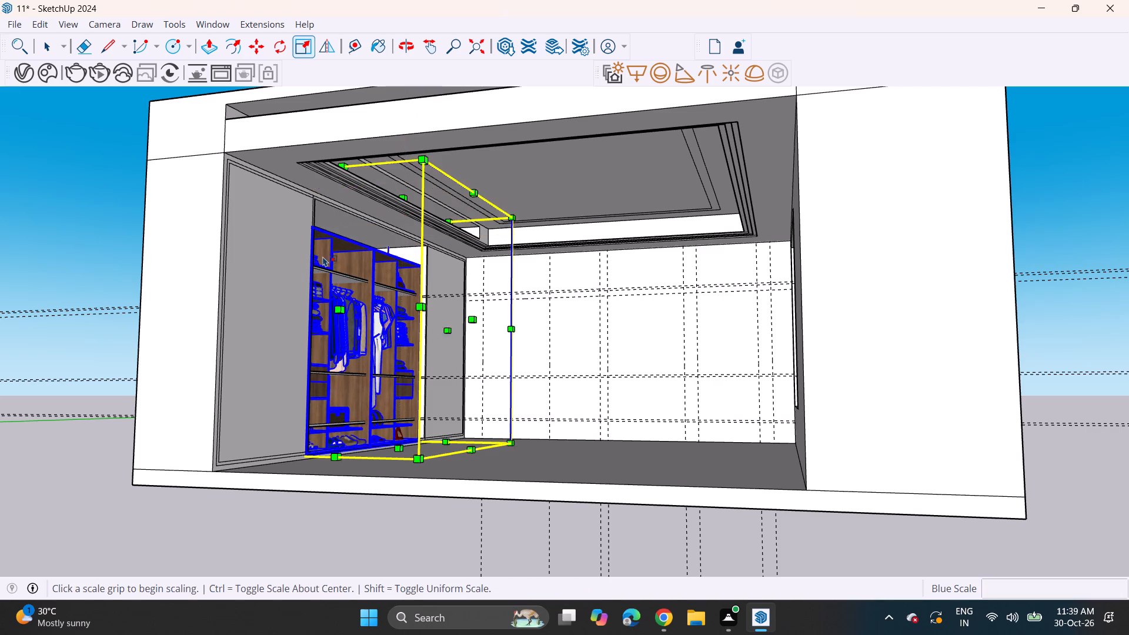
scroll(371, 258, up, 4)
middle_drag(393, 192, 352, 236)
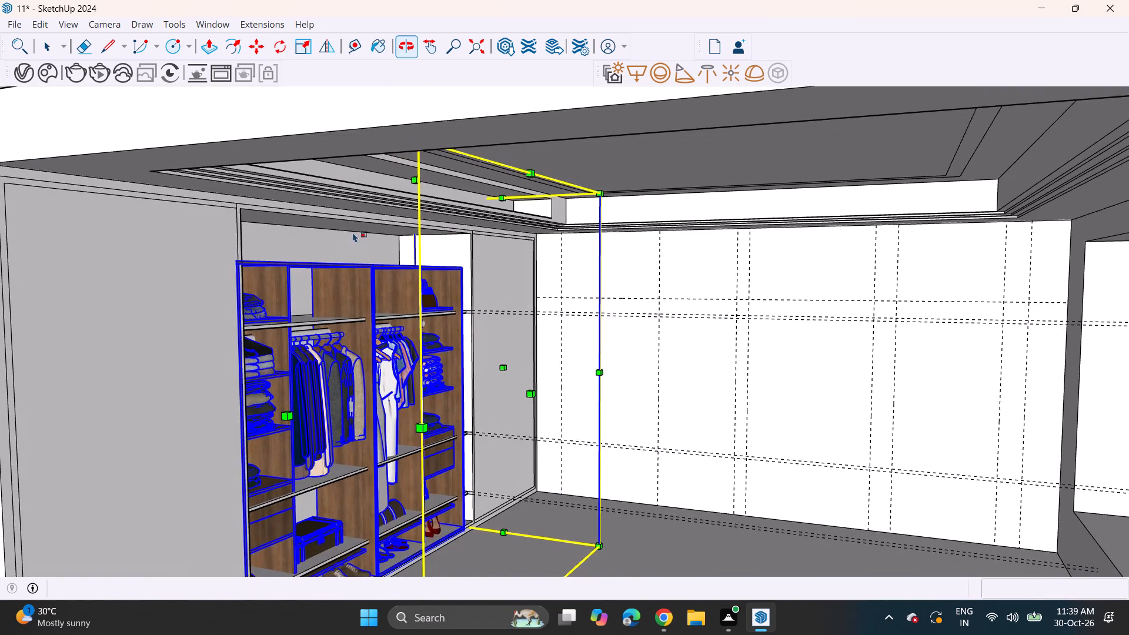
scroll(405, 223, up, 3)
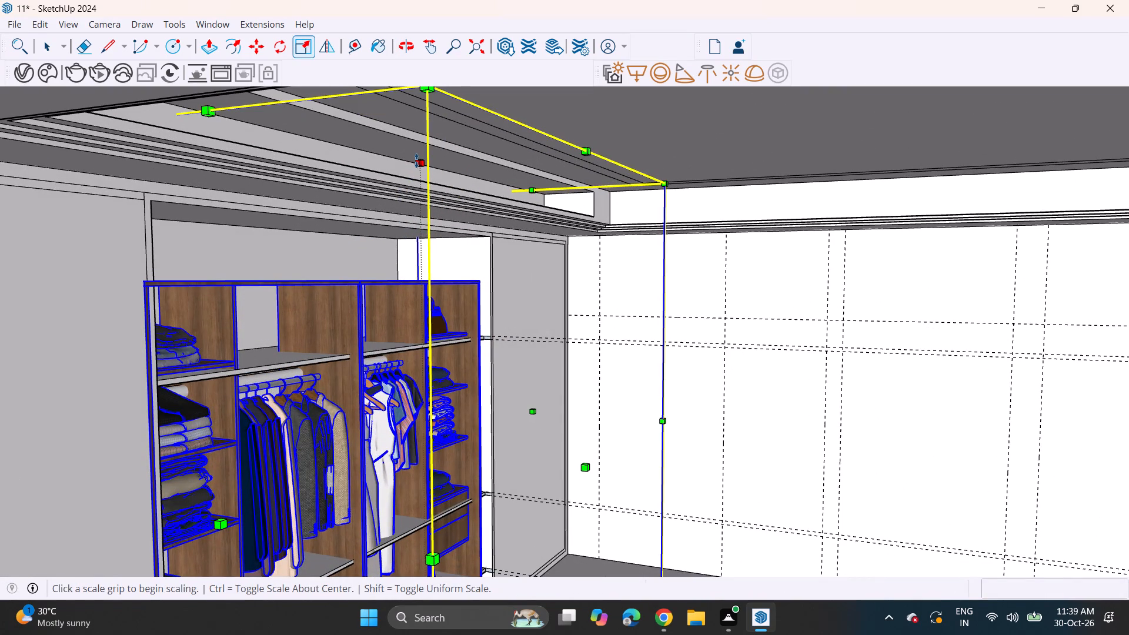
click(416, 161)
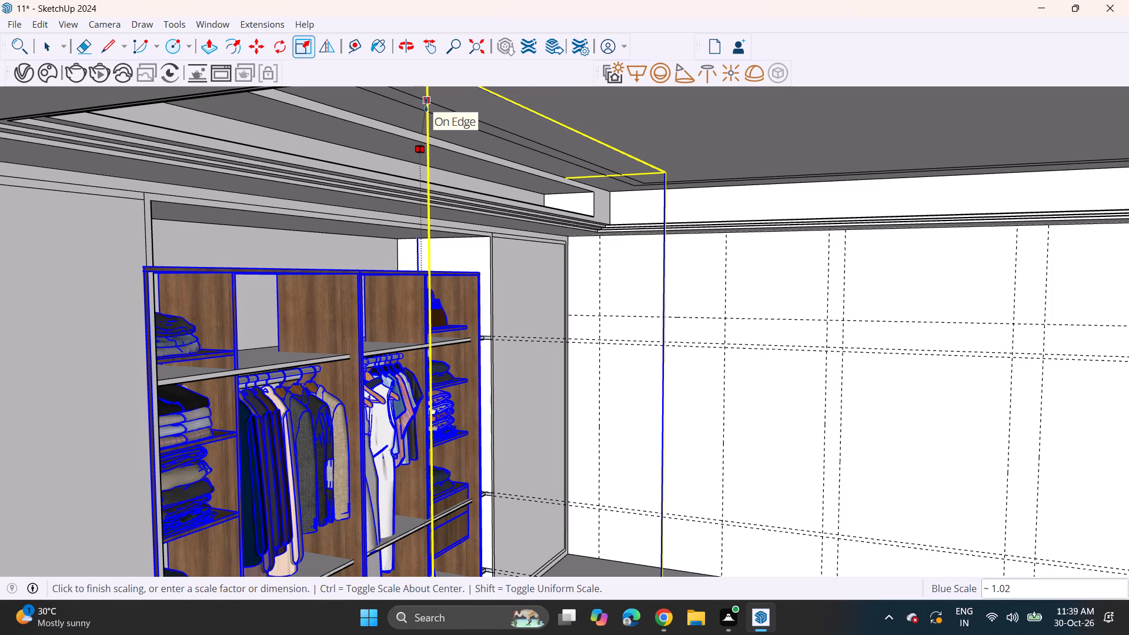
click(426, 118)
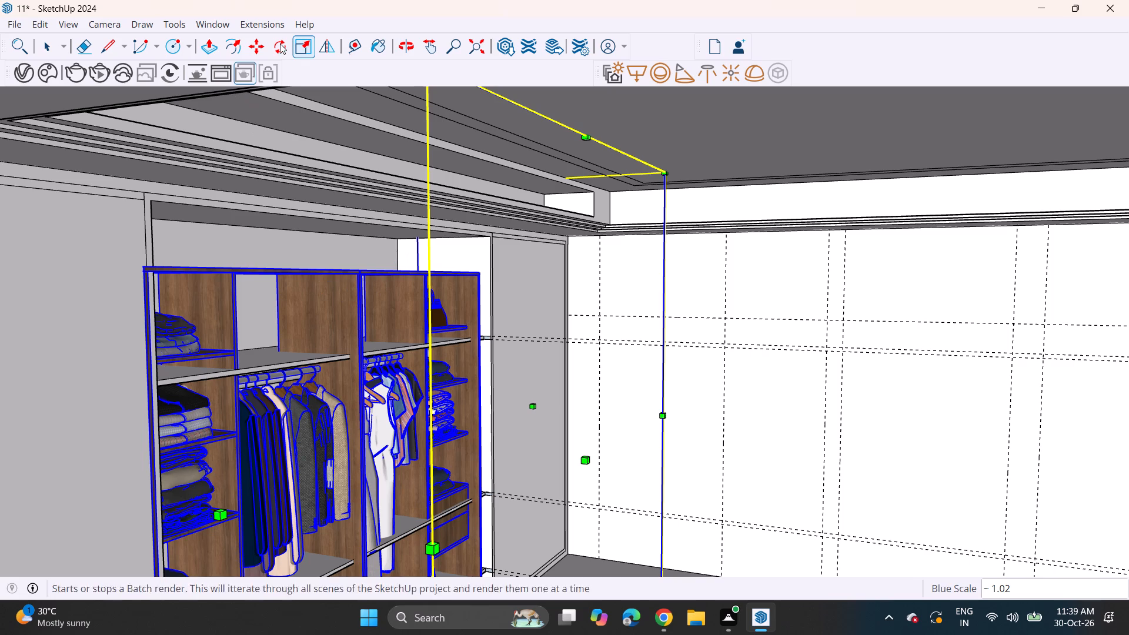
Move the wardrobe by its upper corner, farther from the room's opening, onto the matching upper corner of the niche.
click(259, 45)
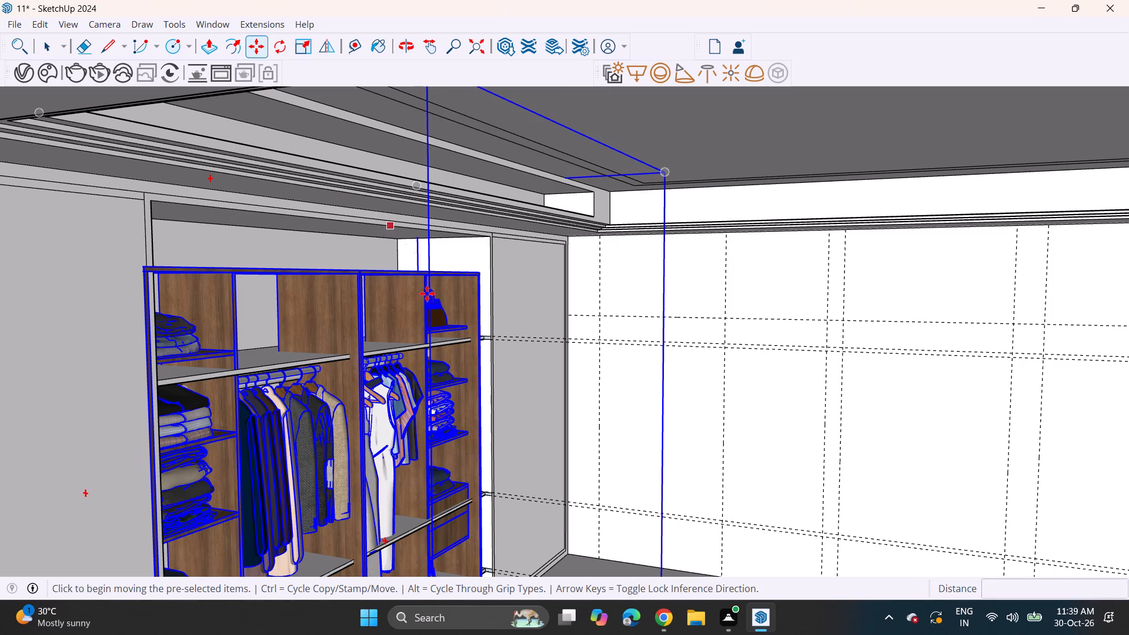
click(482, 271)
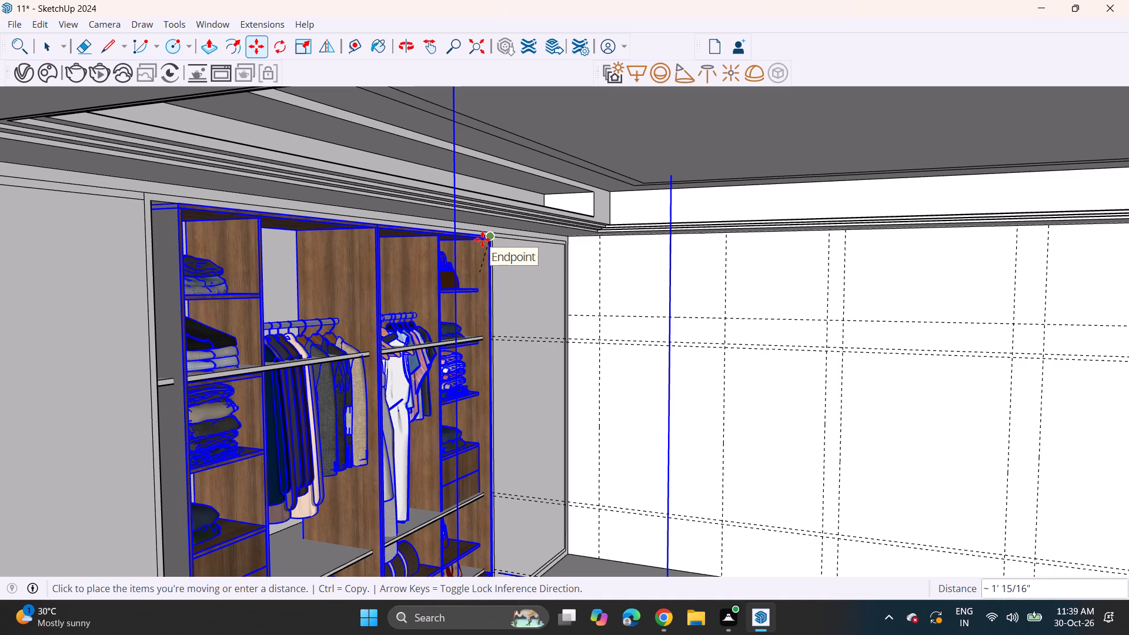
click(486, 239)
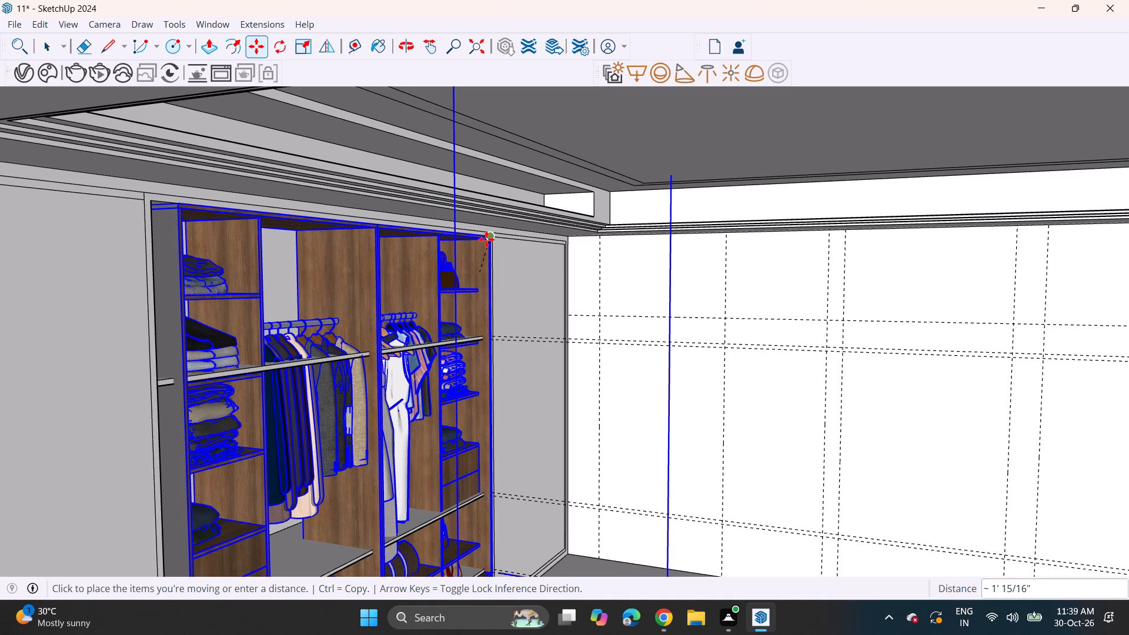
Scale the wardrobe's width by about 1.05 along the red scale direction to meet the niche's side edge nearer the room's opening.
scroll(263, 289, down, 5)
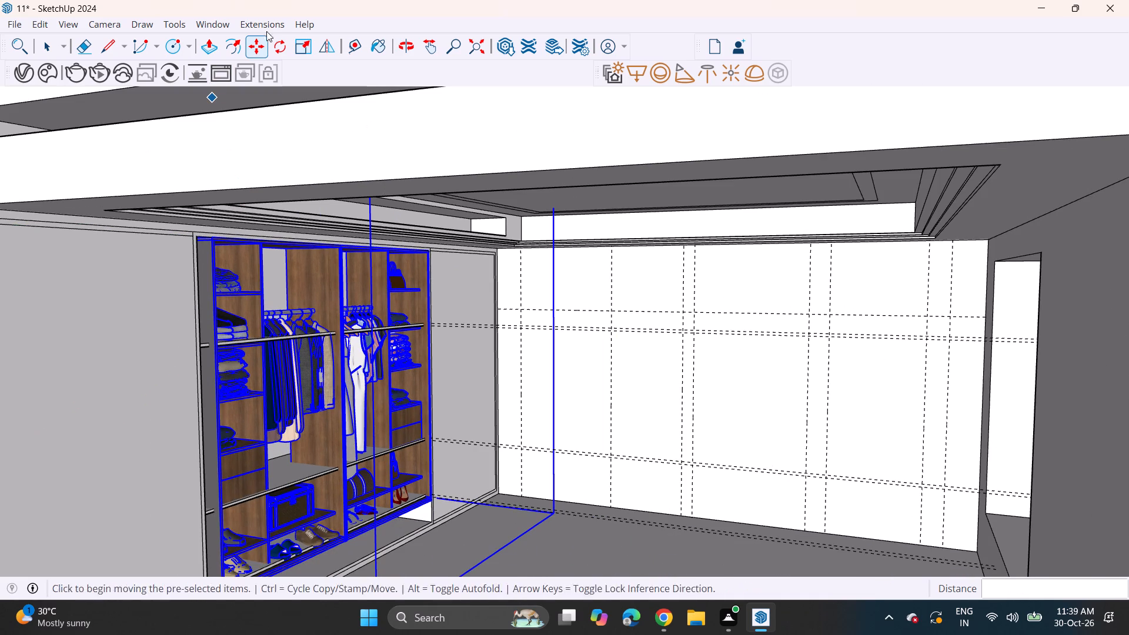
click(296, 47)
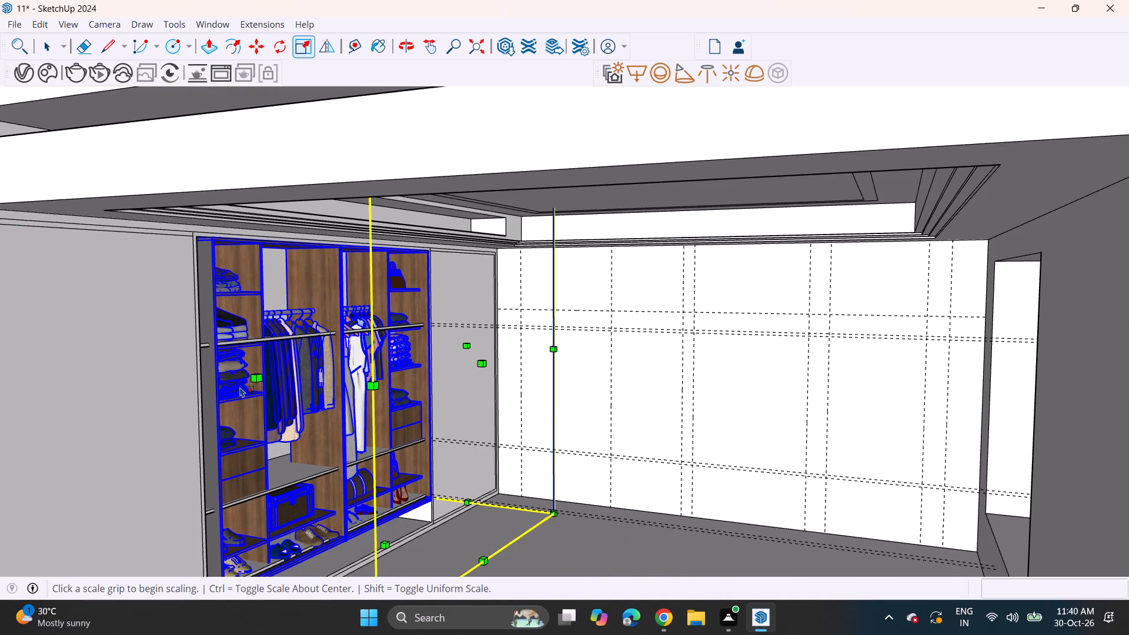
click(259, 373)
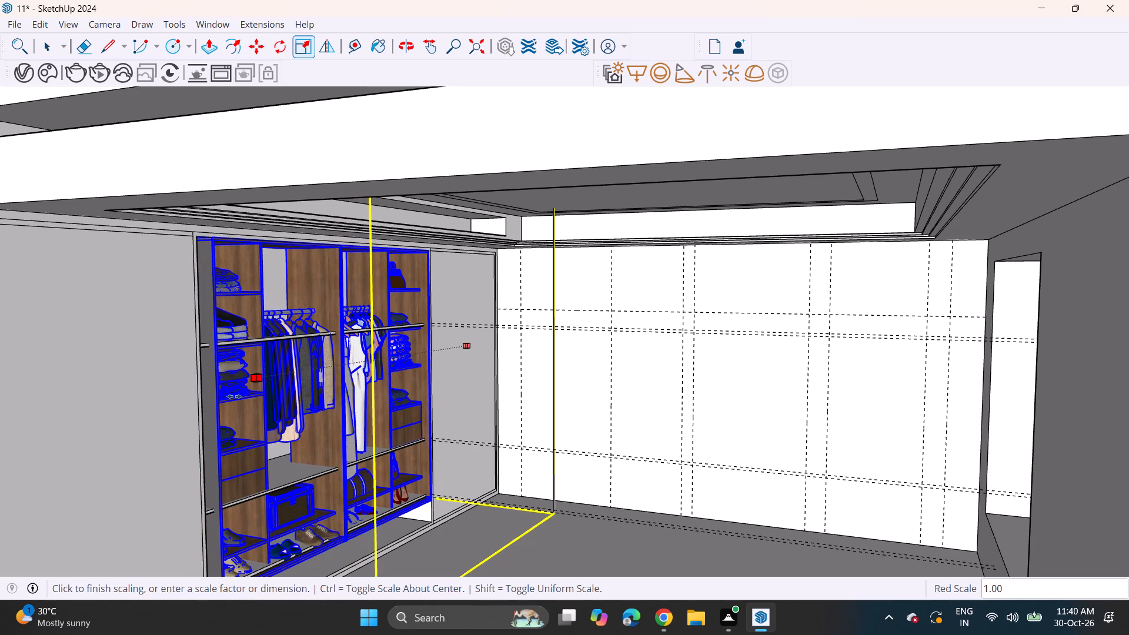
click(198, 355)
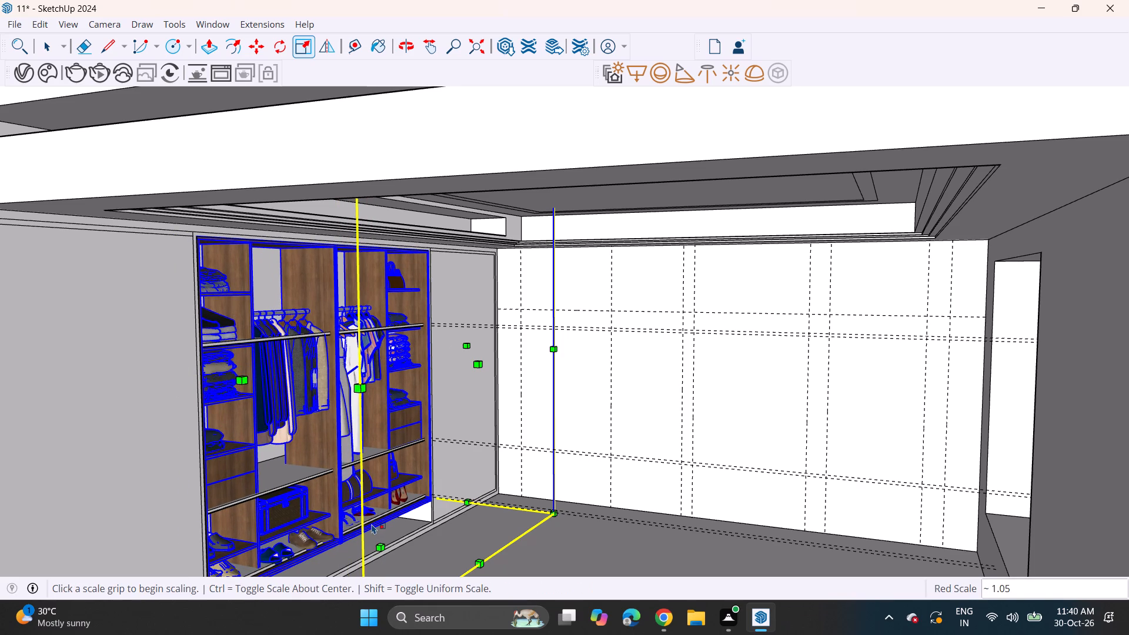
Scale the wardrobe downward by about 1.07 along the blue axis to reach the niche's bottom edge, and deselect it.
middle_drag(363, 519, 329, 420)
click(350, 439)
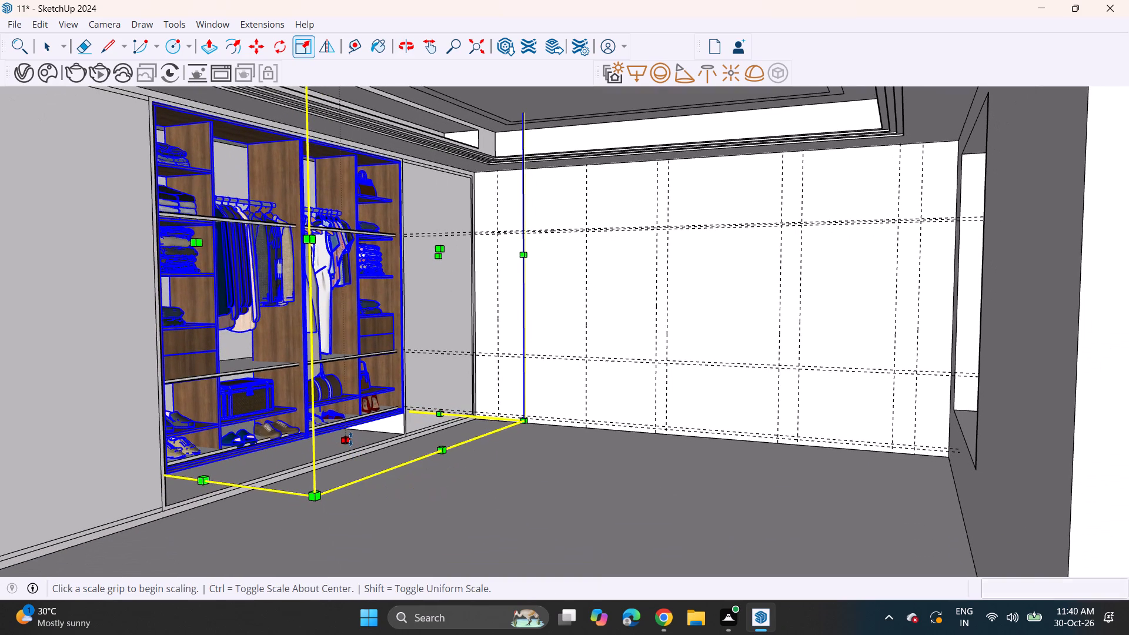
click(350, 440)
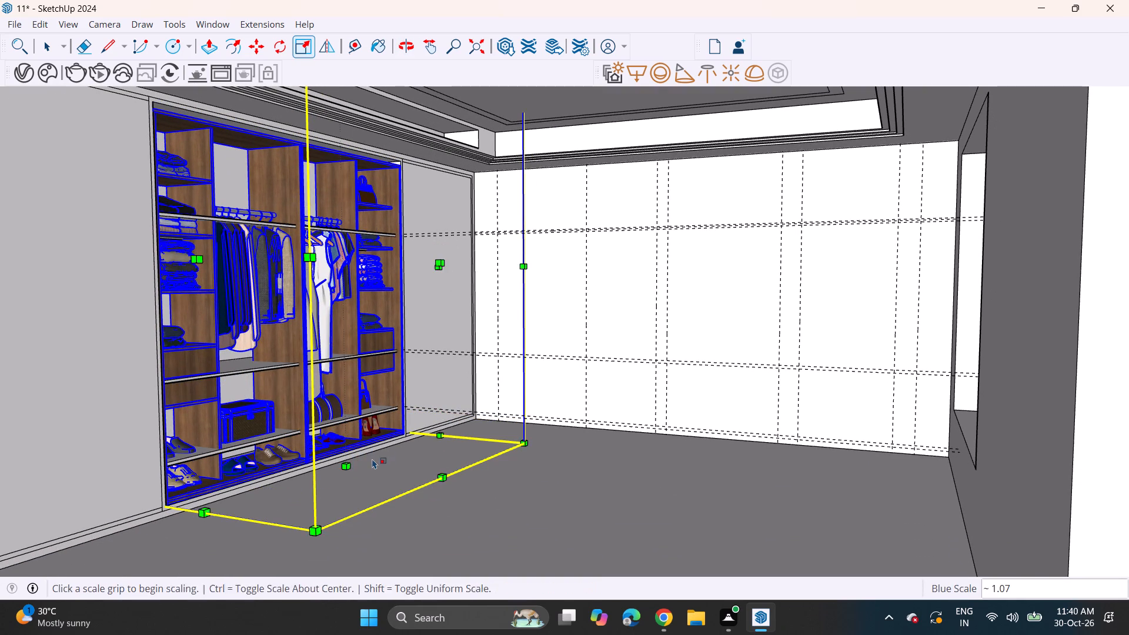
key(space)
click(372, 486)
click(429, 503)
scroll(305, 480, down, 2)
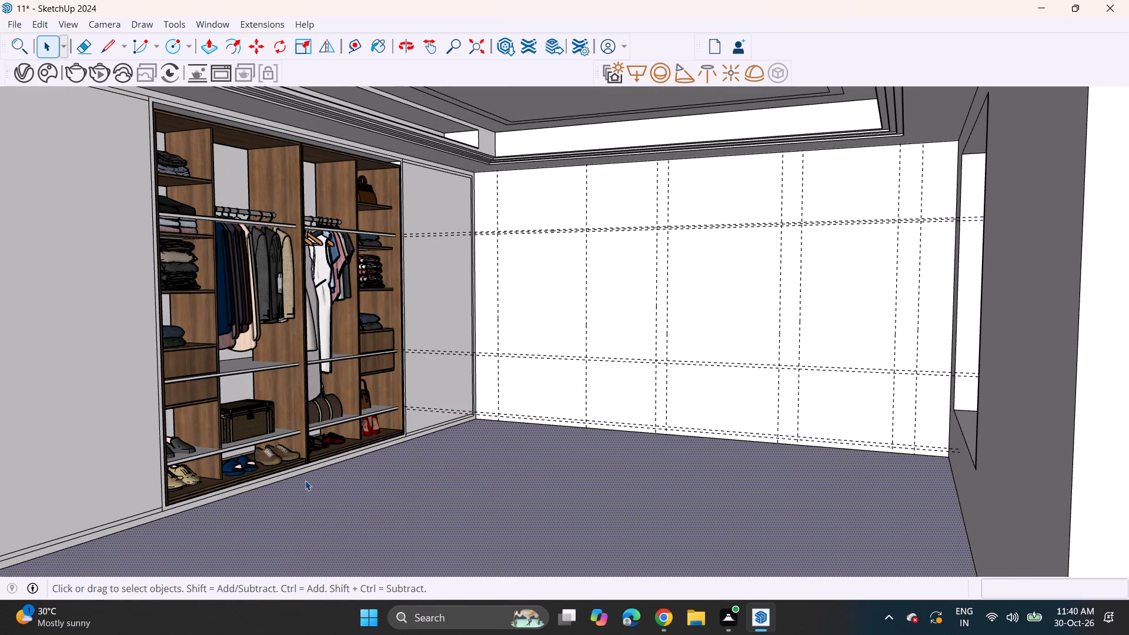
scroll(305, 480, down, 2)
middle_drag(285, 477, 356, 462)
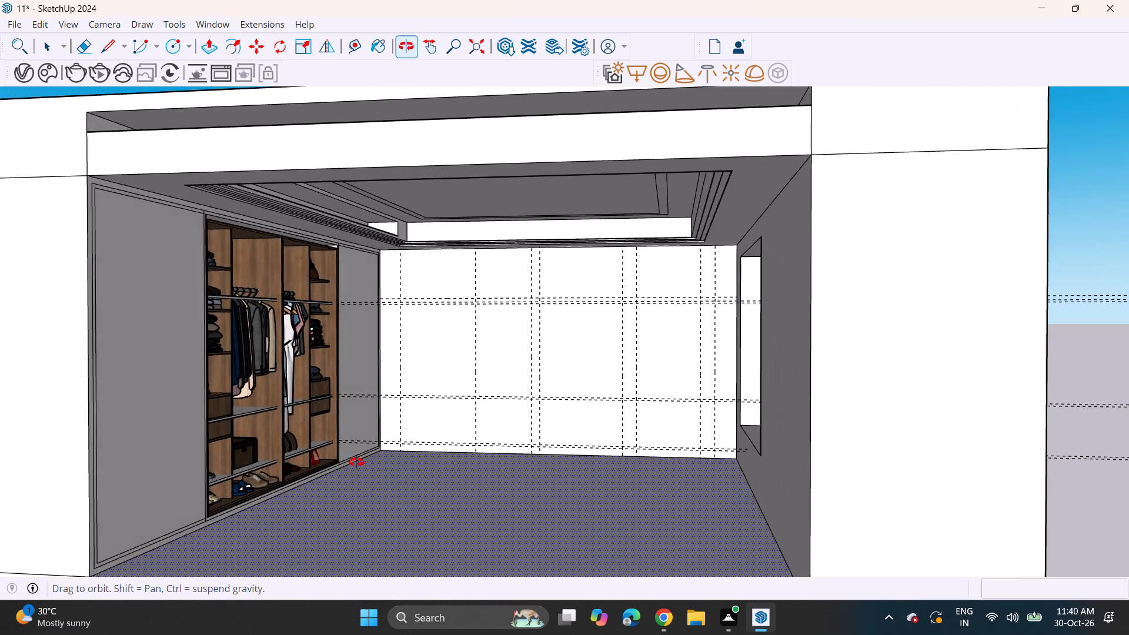
middle_drag(356, 462, 386, 442)
scroll(386, 442, down, 3)
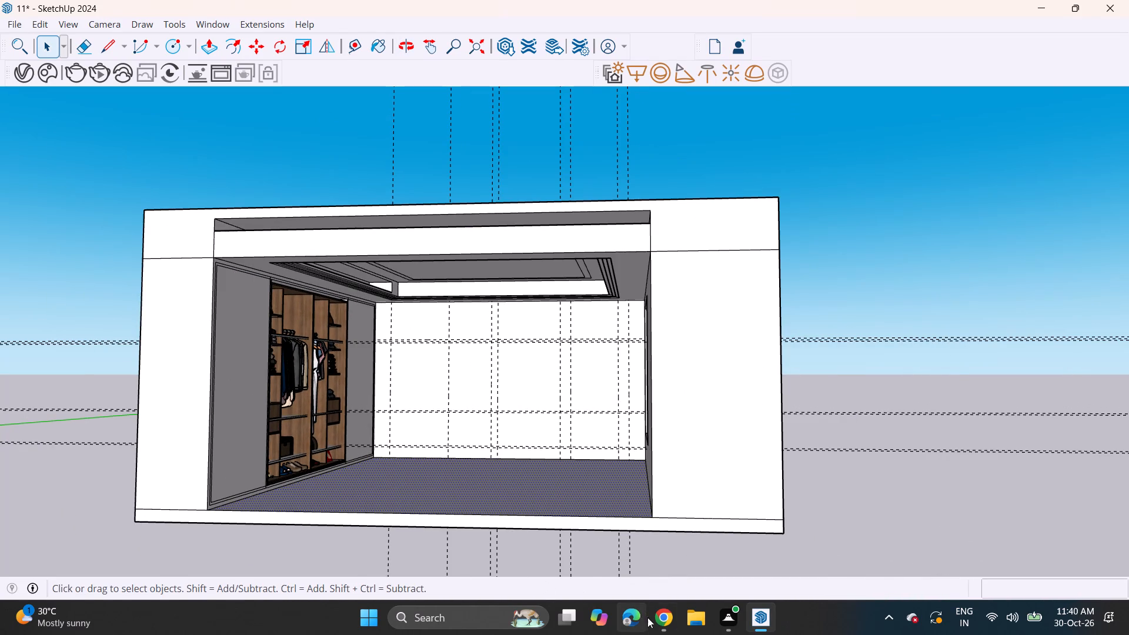
Switch to Chrome and look through the 3D Warehouse "dress" results for more clothing or wardrobe models.
click(656, 621)
scroll(437, 492, up, 7)
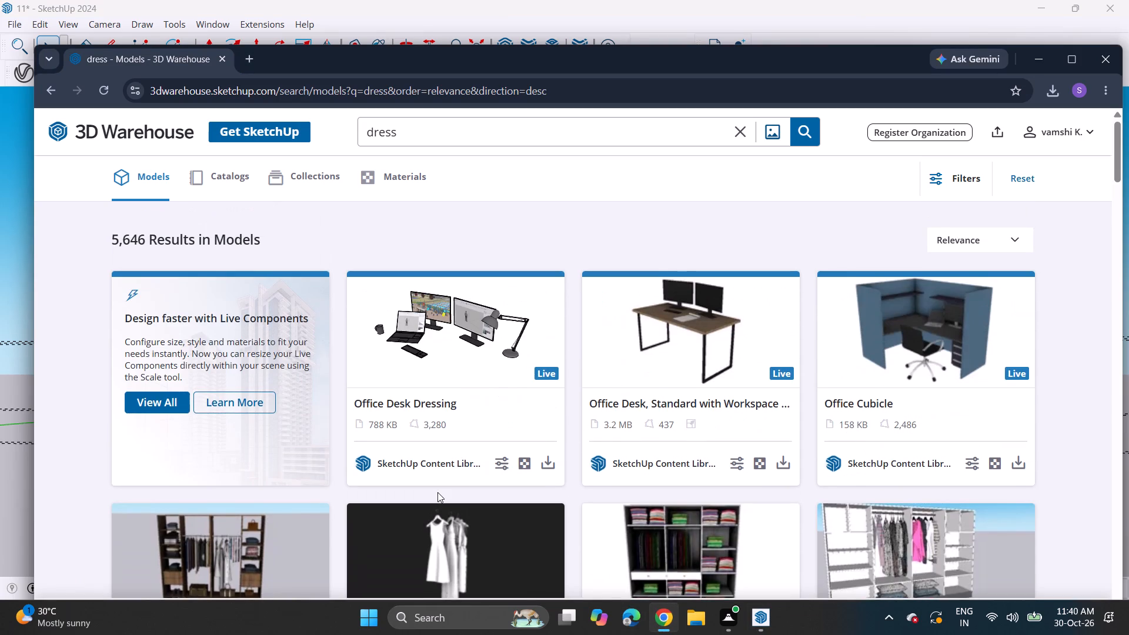
scroll(437, 492, down, 7)
scroll(437, 492, up, 1)
scroll(437, 492, down, 6)
scroll(437, 492, up, 1)
scroll(437, 492, down, 4)
scroll(437, 492, up, 1)
scroll(437, 492, down, 4)
scroll(437, 492, up, 1)
scroll(437, 492, down, 3)
scroll(437, 492, up, 1)
scroll(437, 492, down, 5)
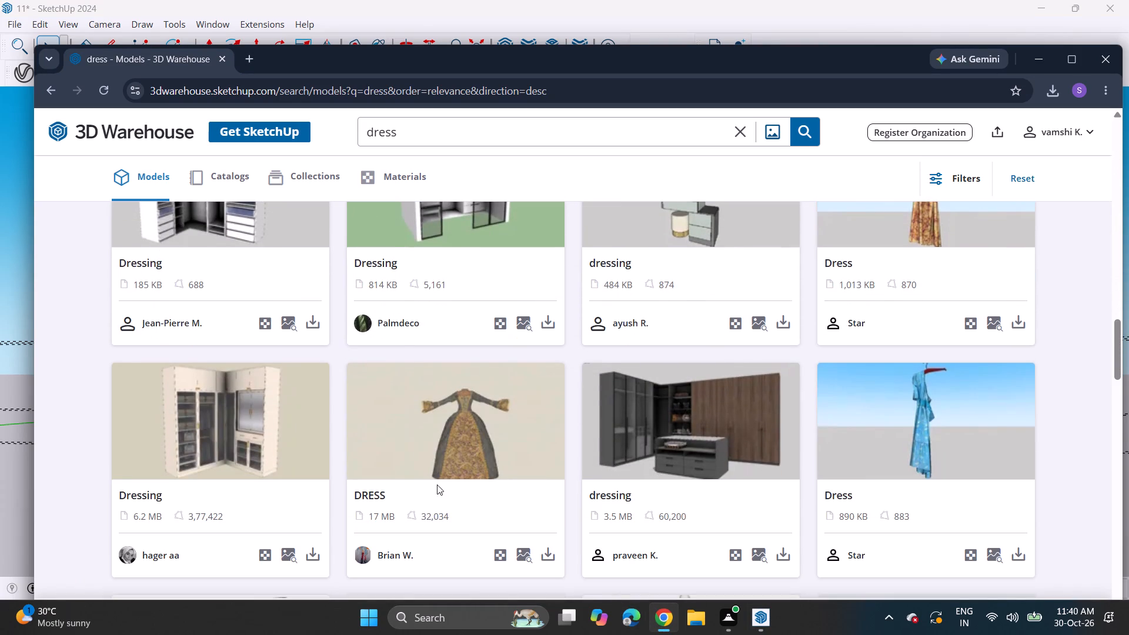
Return to the 3D Warehouse "wardrobe items" results and look through them for a suitable wardrobe model.
click(50, 89)
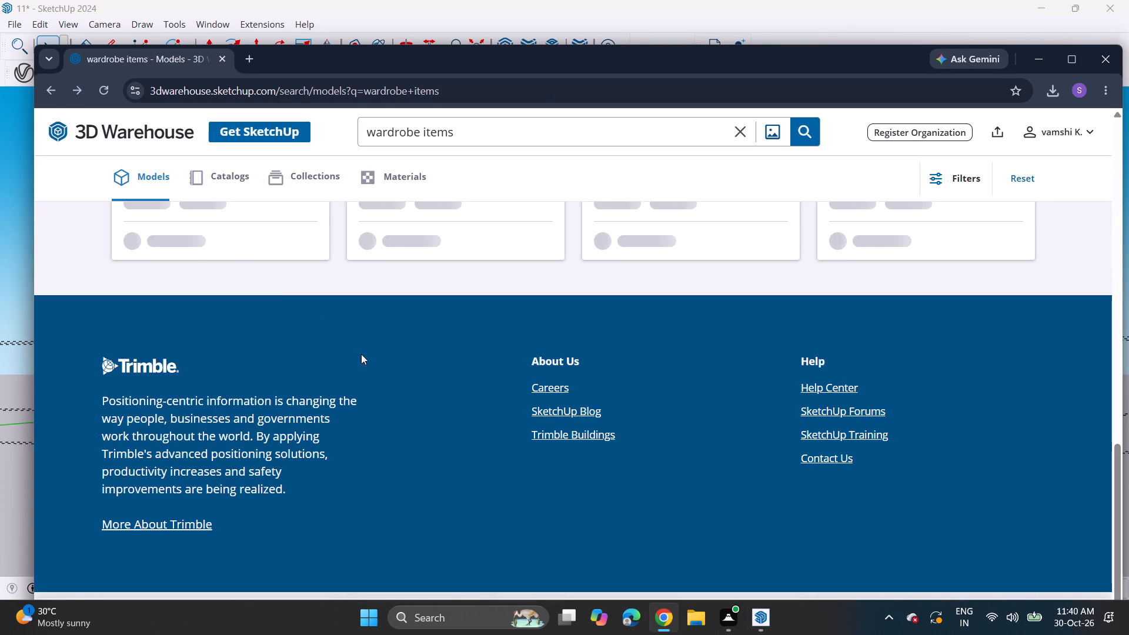
scroll(372, 369, up, 6)
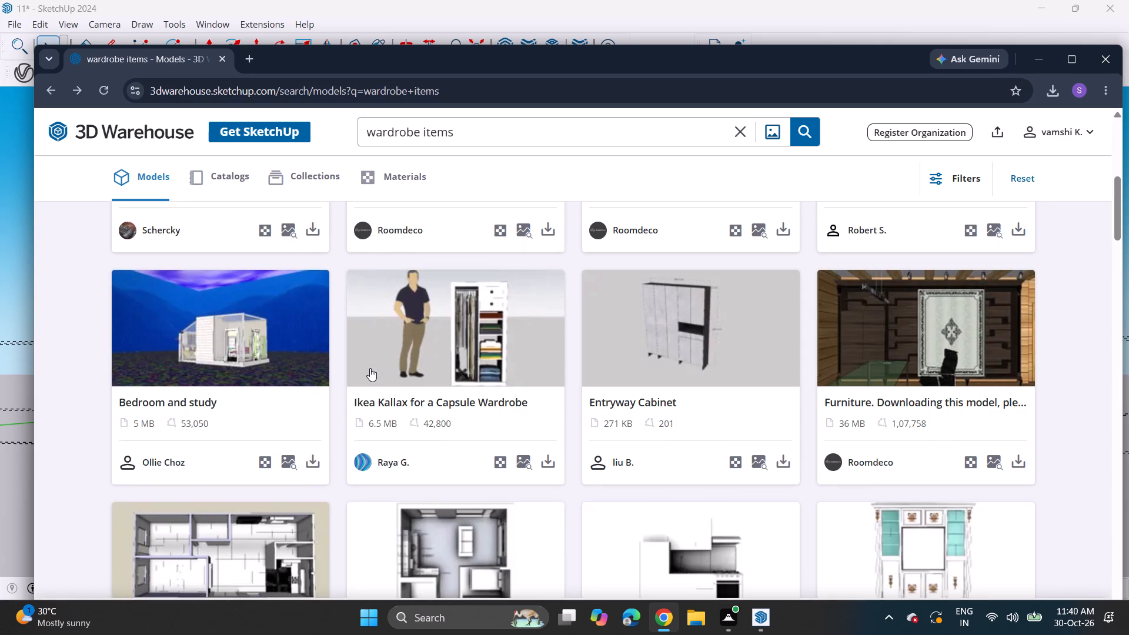
scroll(369, 368, down, 2)
scroll(369, 368, up, 13)
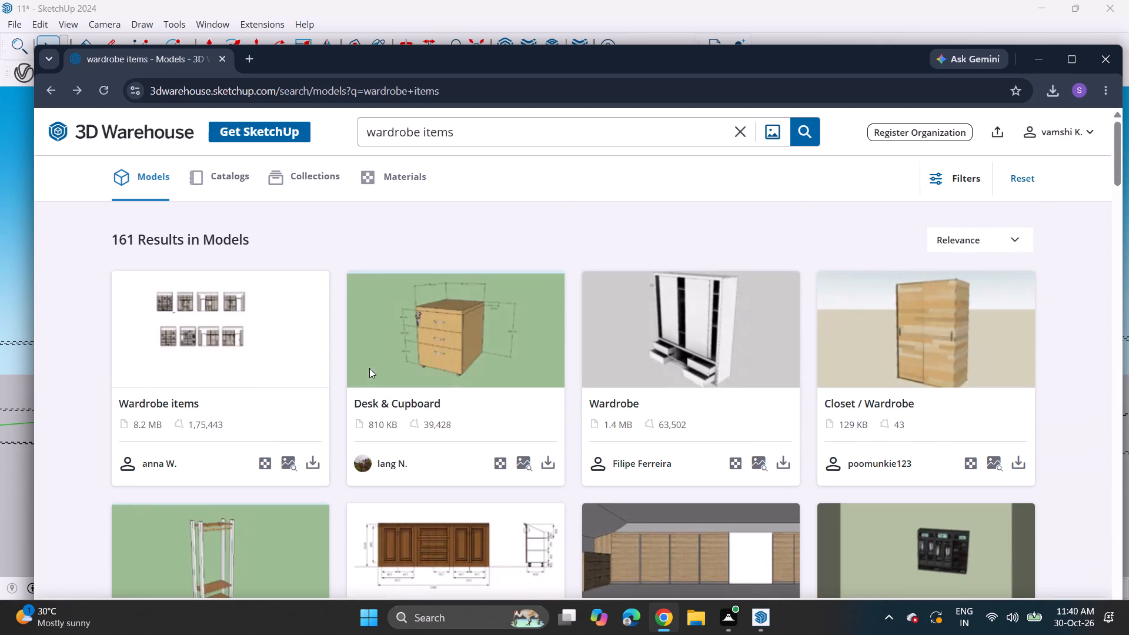
scroll(369, 368, up, 1)
scroll(369, 368, down, 18)
scroll(373, 369, up, 1)
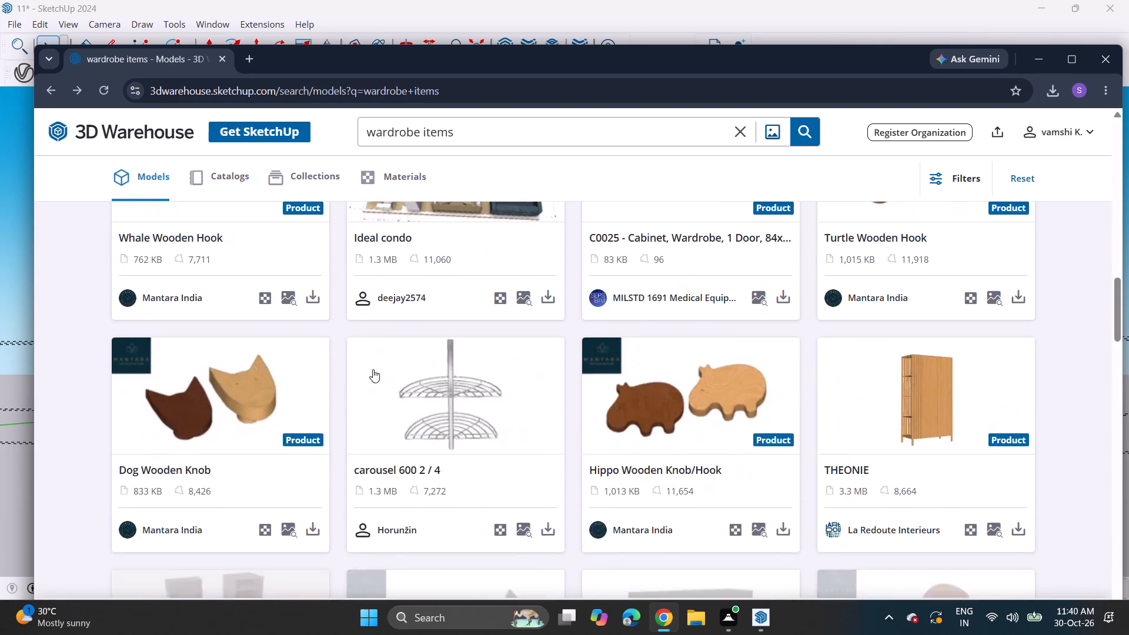
scroll(373, 369, down, 19)
scroll(373, 369, up, 2)
scroll(373, 369, down, 7)
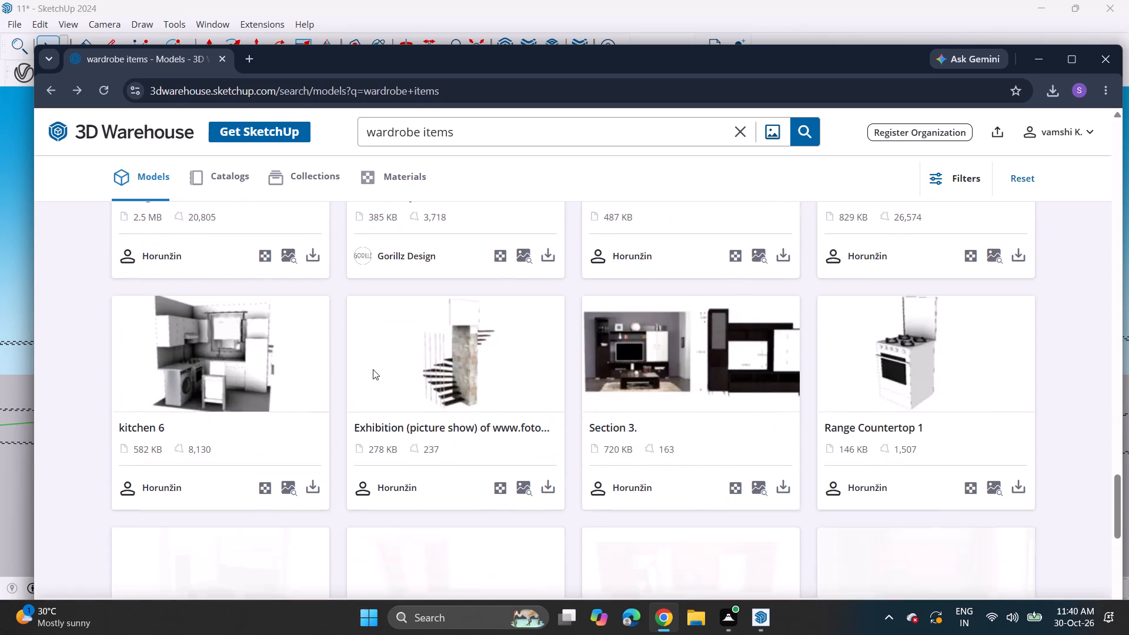
scroll(373, 369, down, 8)
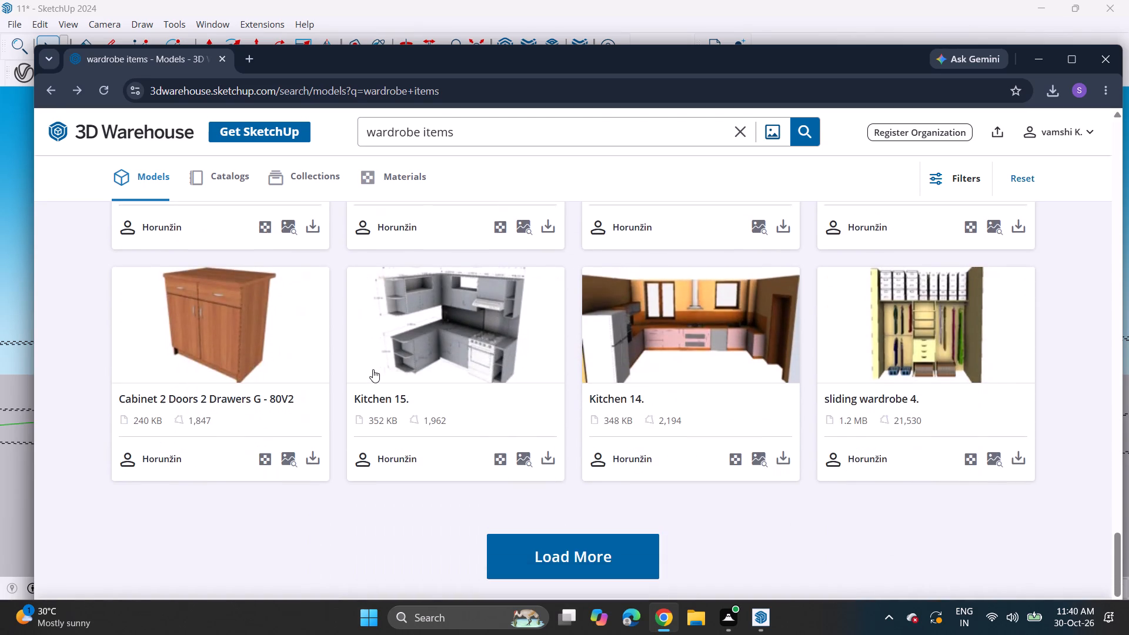
Search 3D Warehouse for "wardrobe sliding".
click(47, 91)
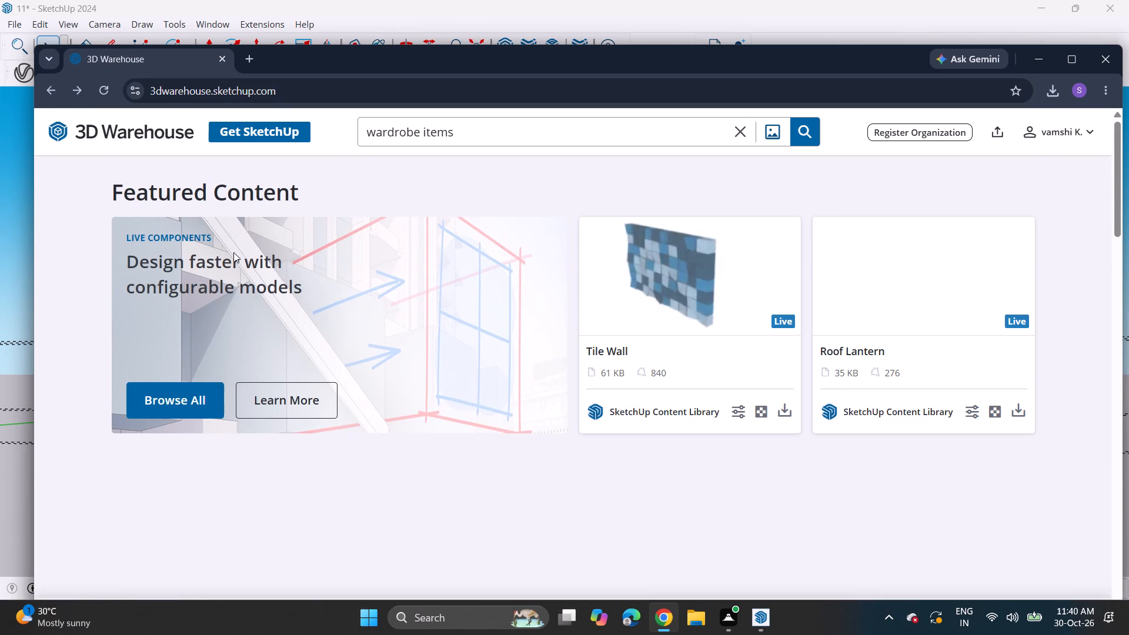
click(483, 131)
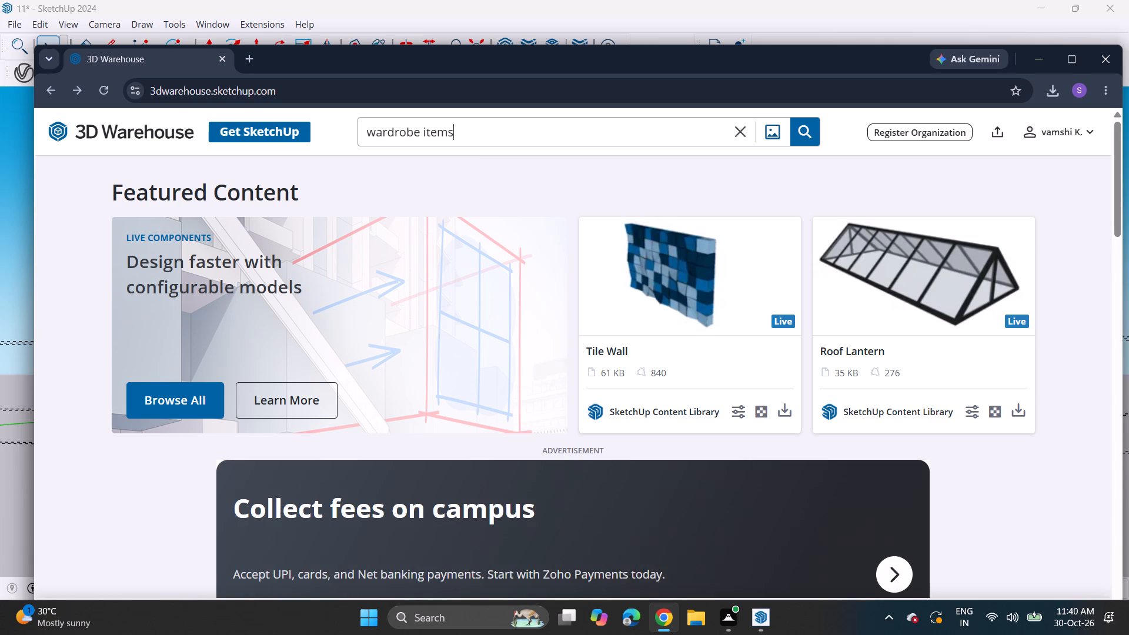
key(BackSpace)
key(BackSpace)
key(BackSpace)
key(BackSpace)
key(BackSpace)
text(sliding)
key(Return)
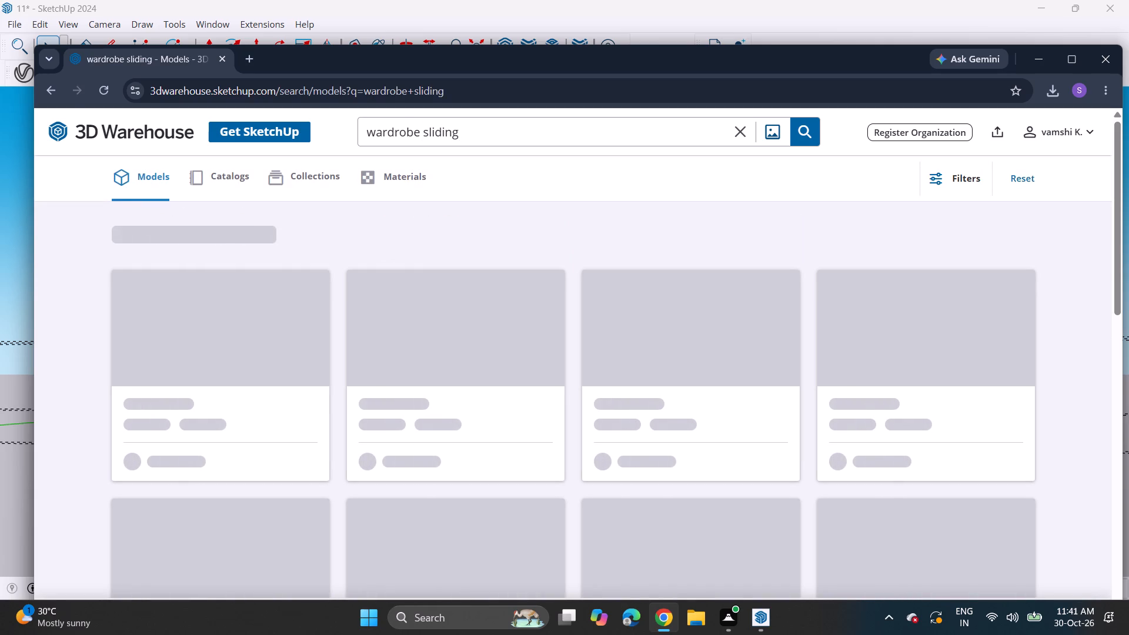
Look through the "wardrobe sliding" results for a sliding-door wardrobe that could suit the niche.
scroll(587, 370, down, 5)
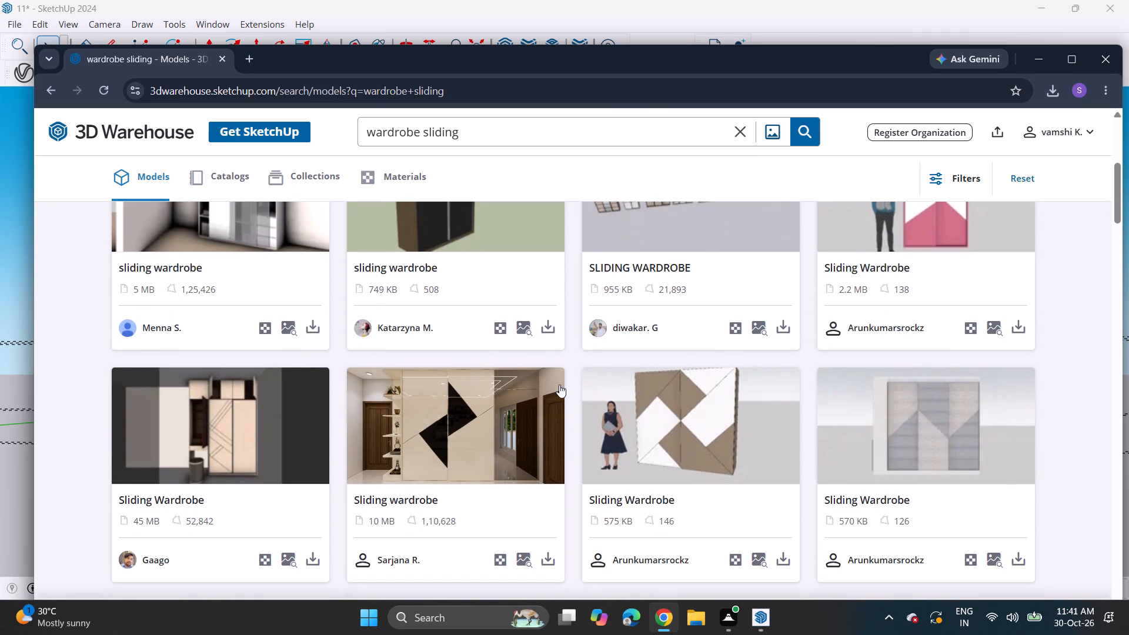
scroll(559, 385, up, 3)
scroll(559, 385, down, 10)
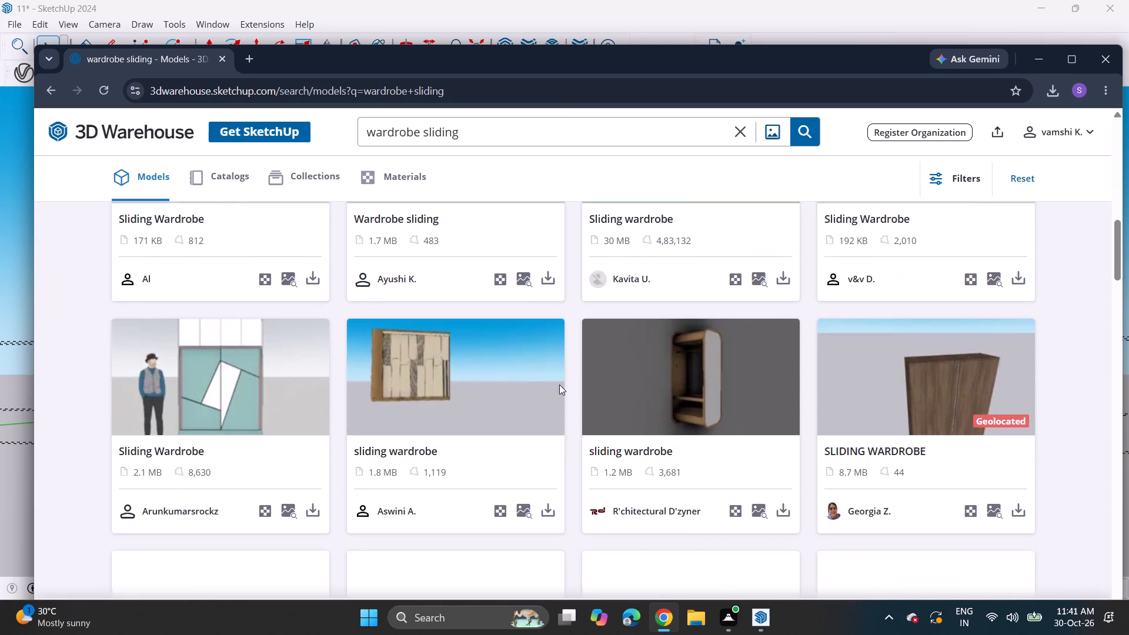
scroll(559, 385, down, 7)
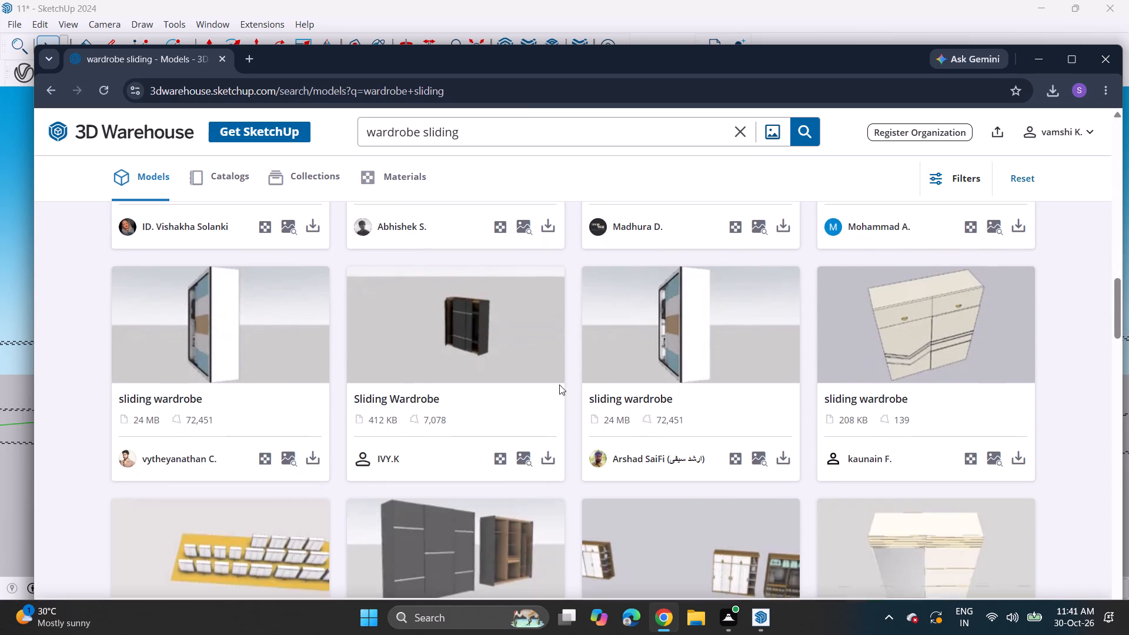
scroll(559, 385, down, 5)
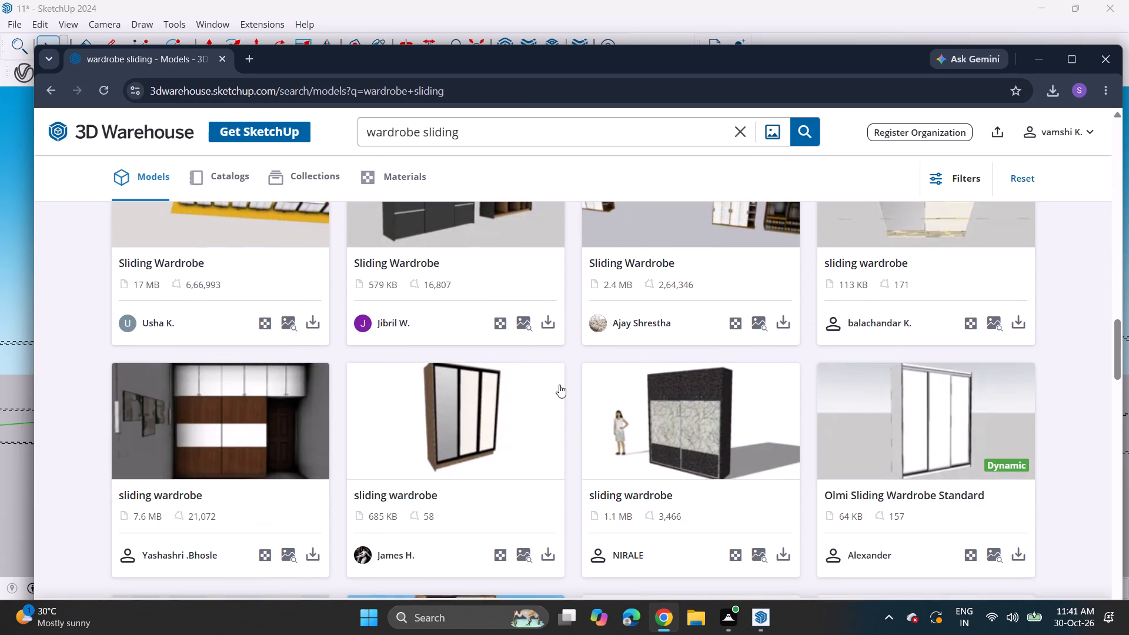
scroll(559, 385, down, 3)
scroll(559, 385, up, 1)
scroll(559, 385, down, 4)
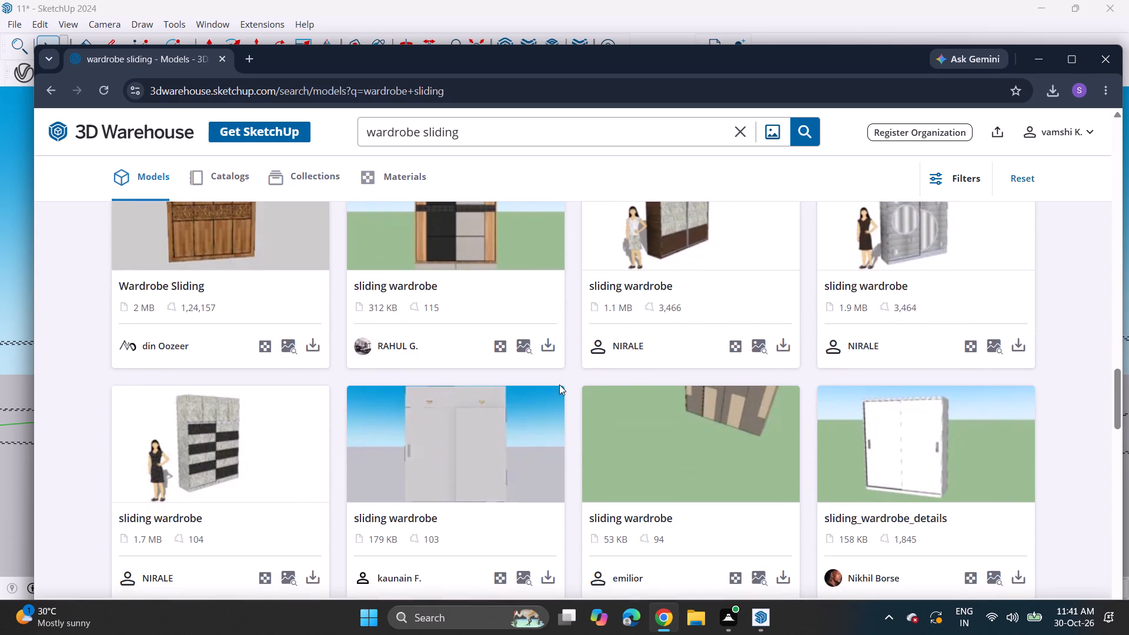
scroll(559, 385, down, 6)
scroll(530, 346, up, 1)
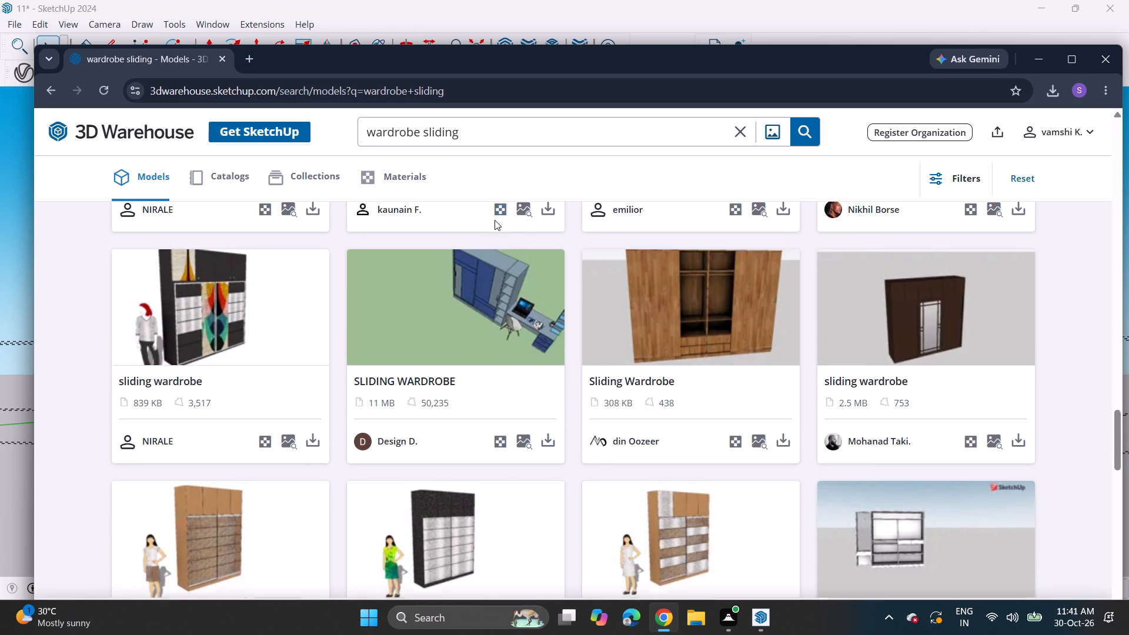
Refine the model search to "wardrobe sliding glass".
click(510, 131)
key(space)
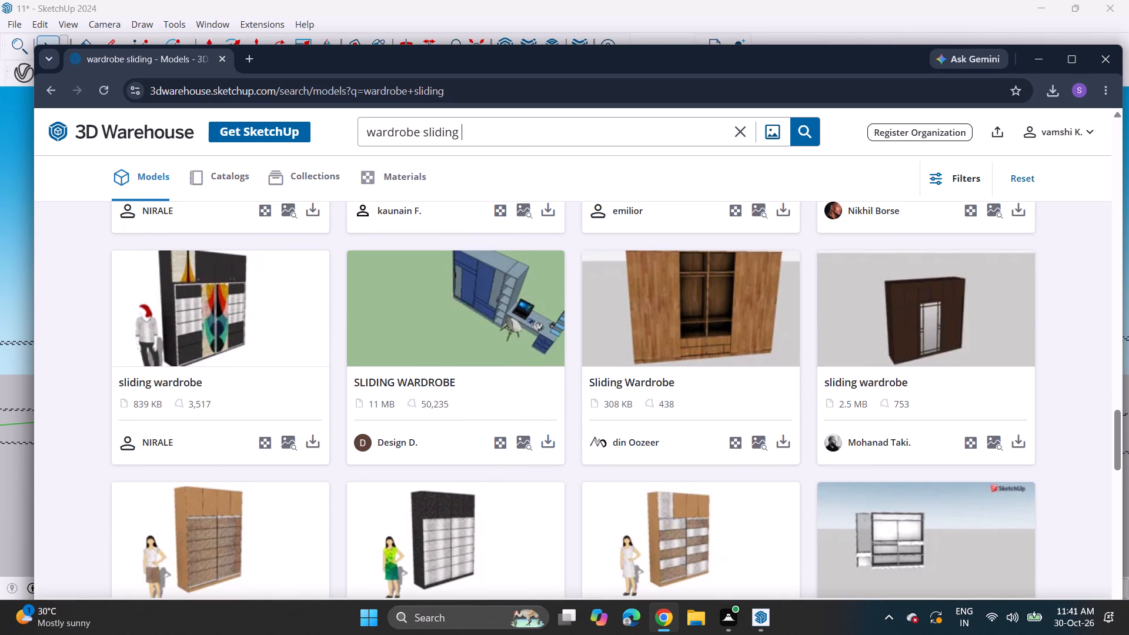
text(glass)
key(Return)
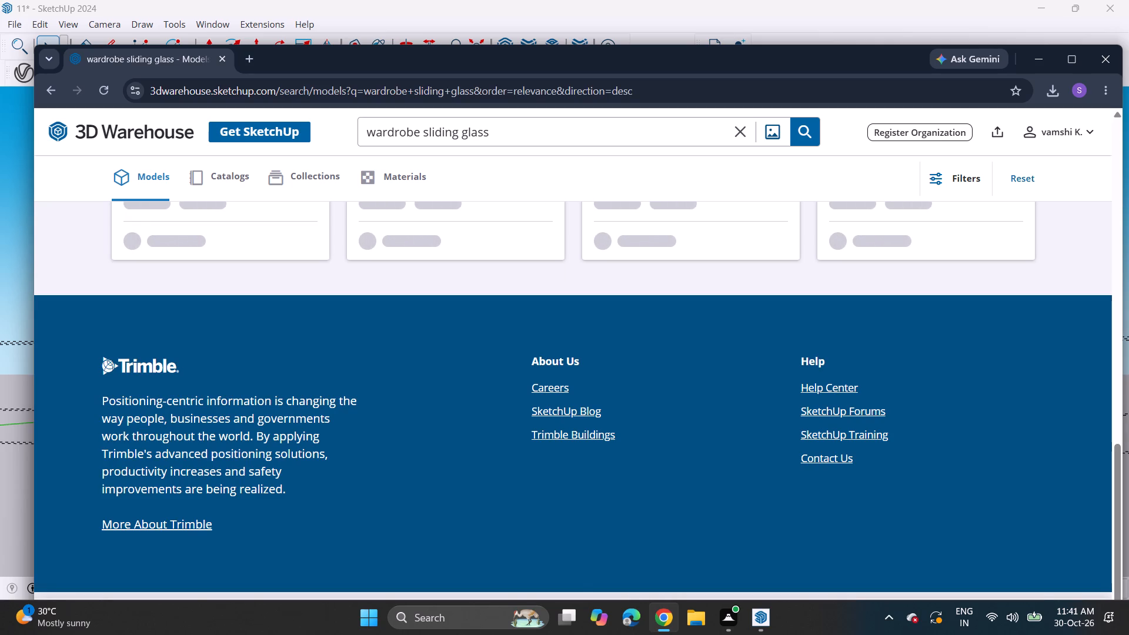
Look through the "wardrobe sliding glass" results for a wardrobe with glass sliding doors.
scroll(433, 465, up, 4)
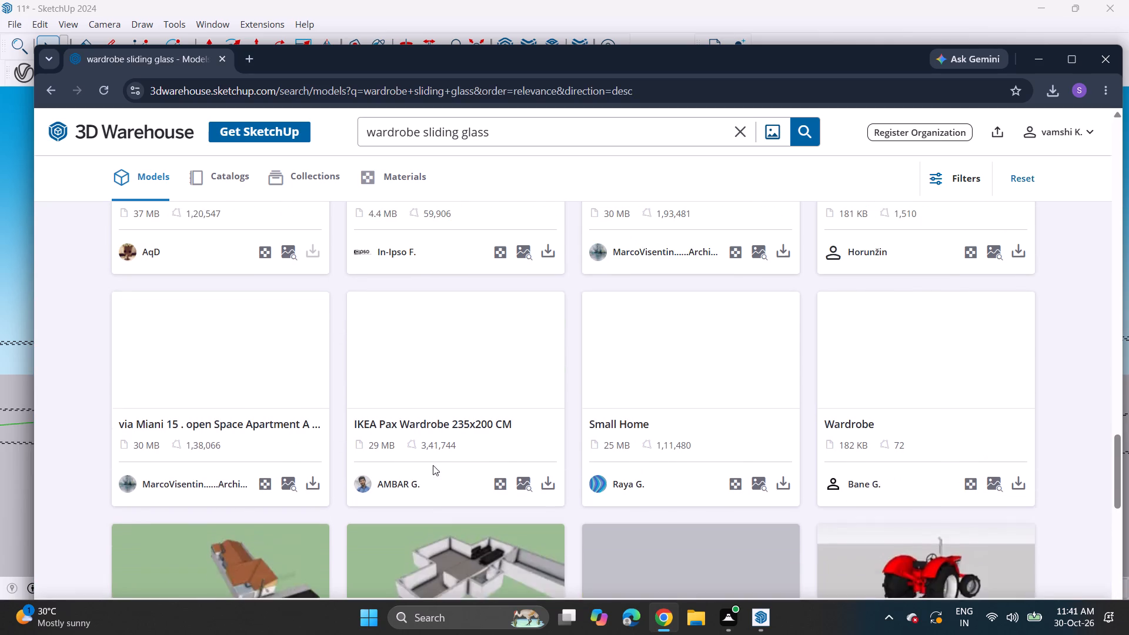
scroll(433, 465, up, 12)
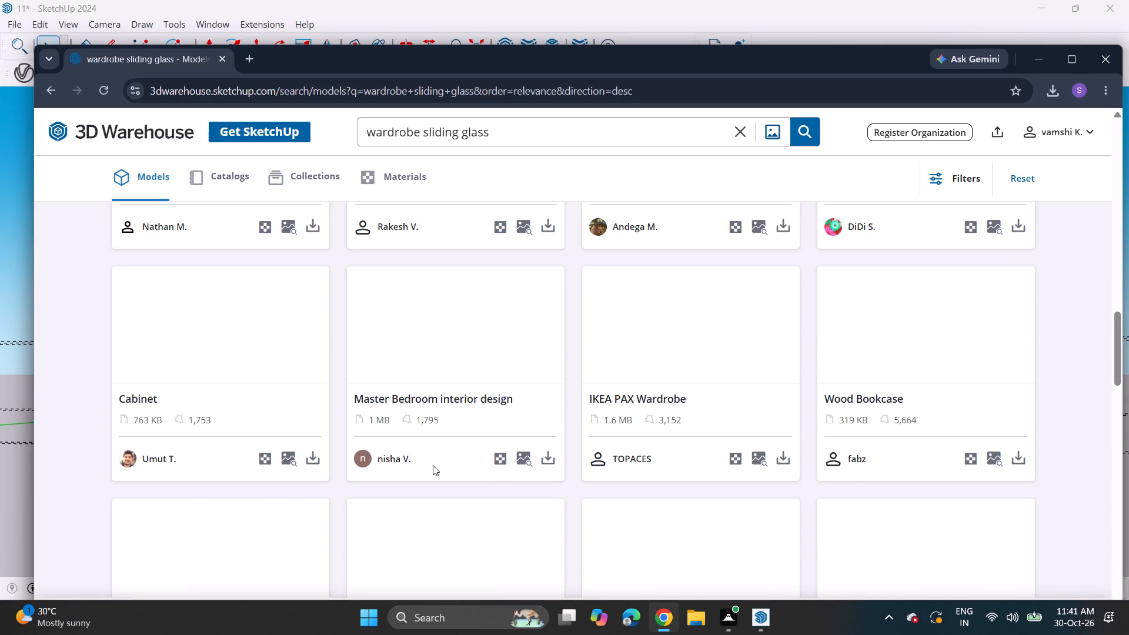
scroll(433, 465, up, 12)
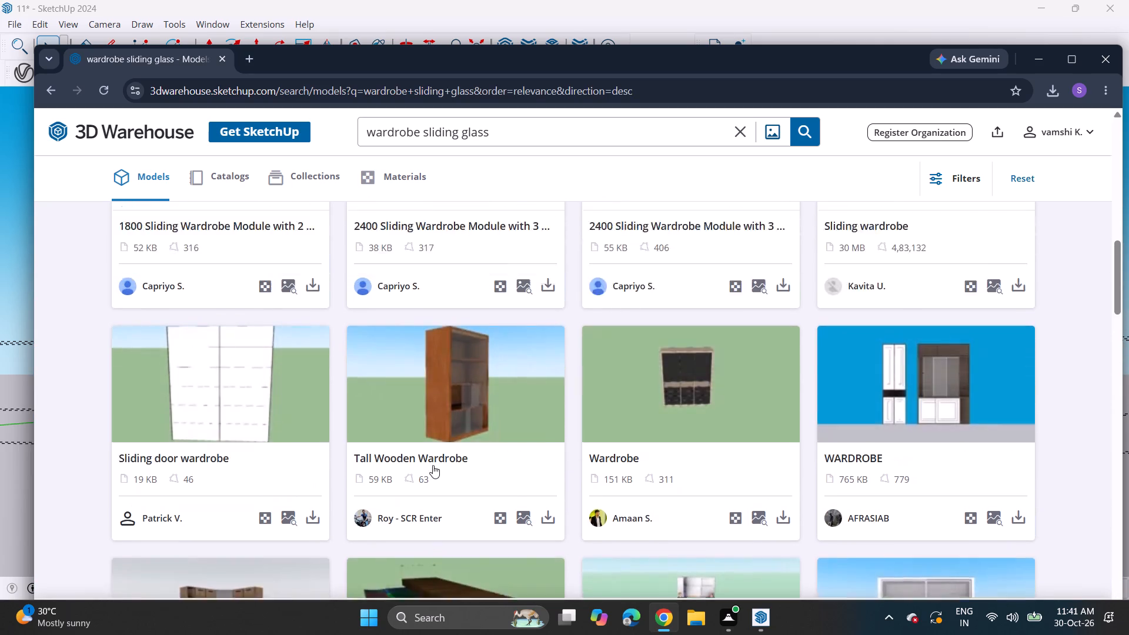
scroll(433, 465, up, 5)
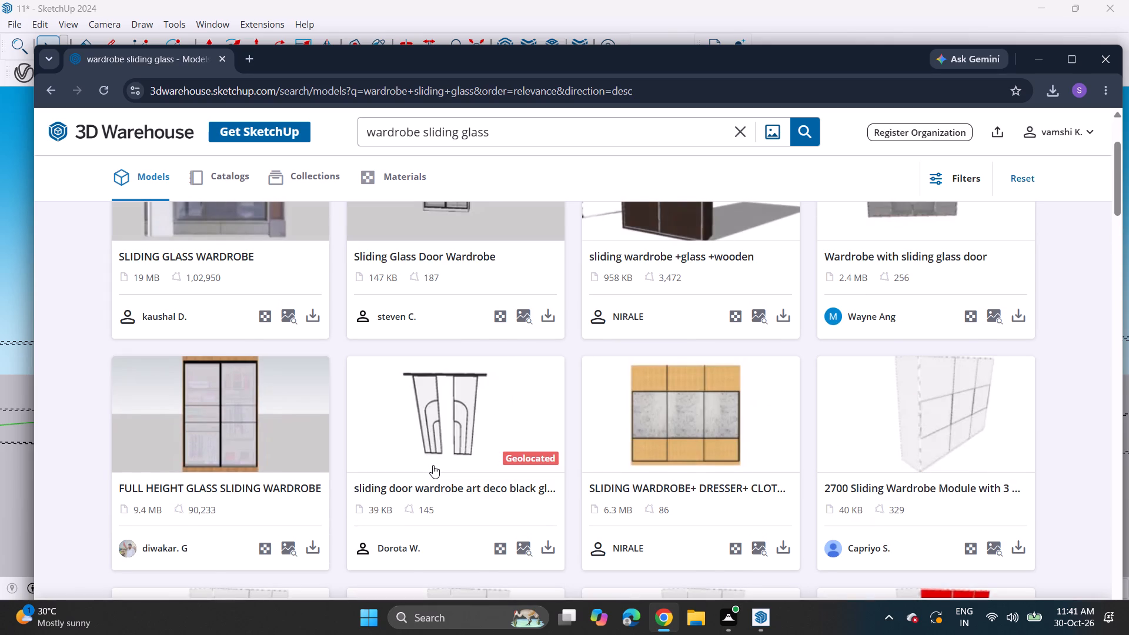
scroll(433, 465, up, 2)
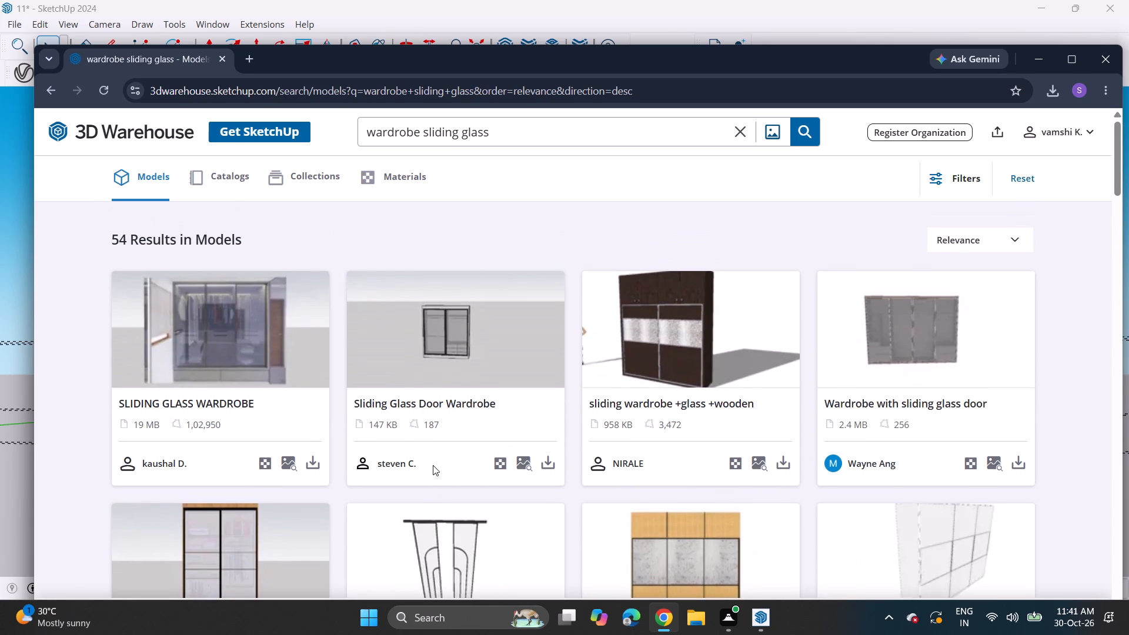
scroll(433, 465, up, 1)
scroll(433, 465, down, 6)
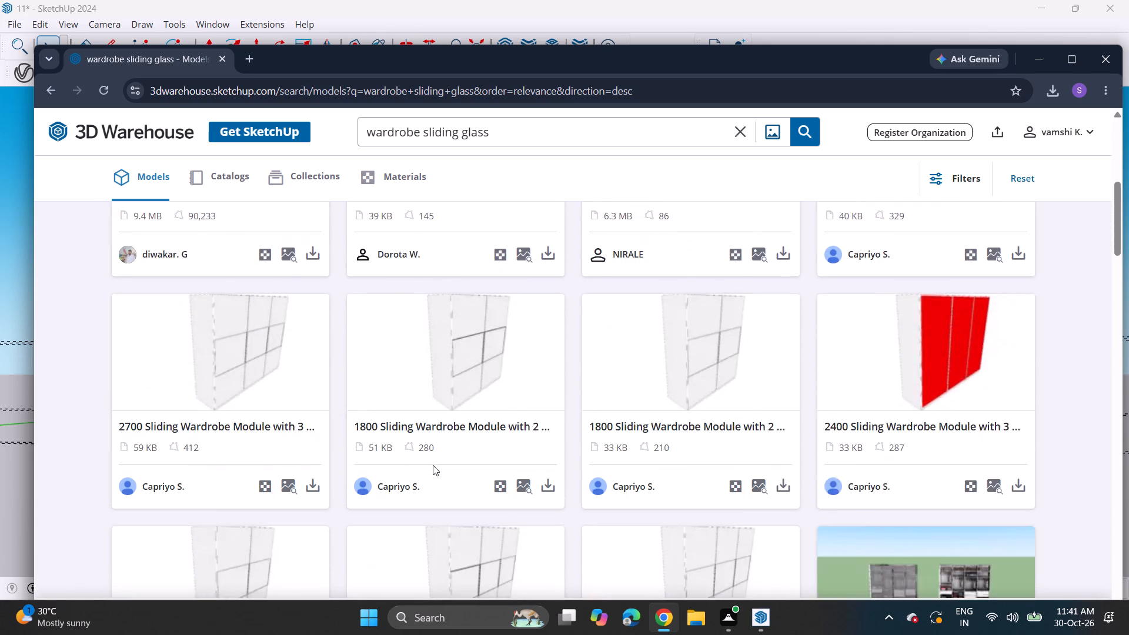
scroll(433, 465, down, 16)
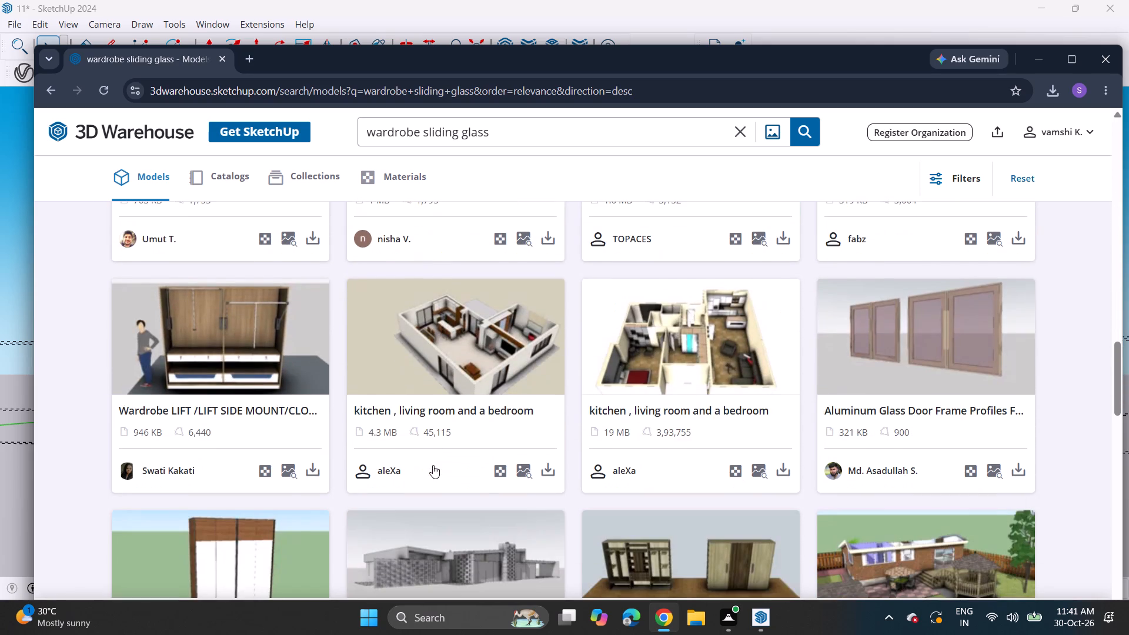
scroll(433, 464, down, 6)
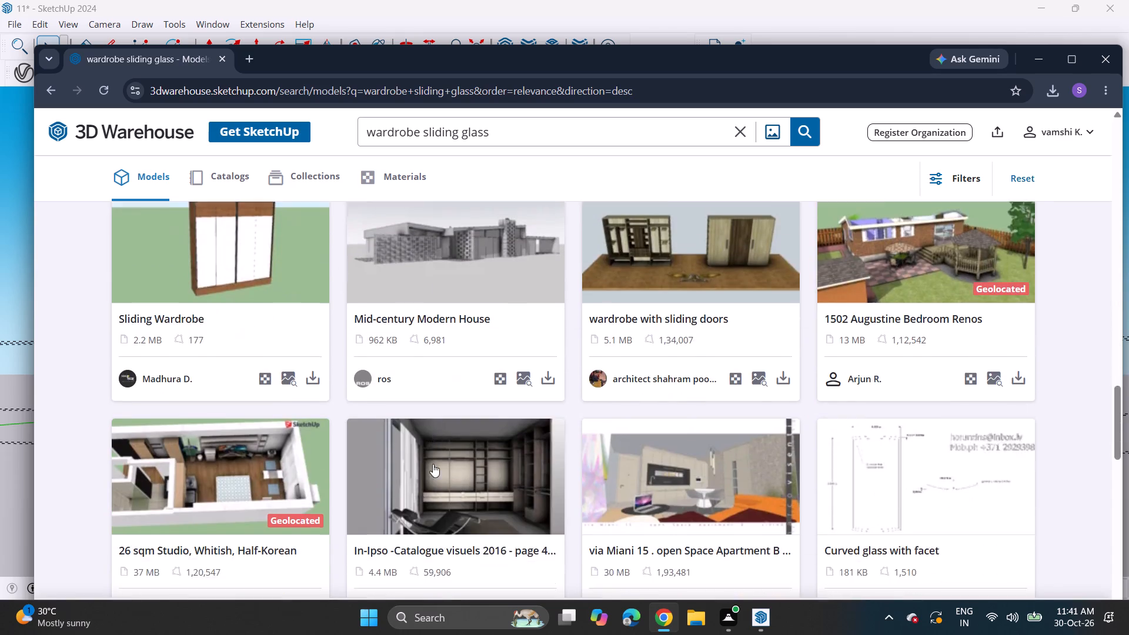
scroll(433, 464, down, 2)
scroll(433, 464, up, 1)
scroll(432, 464, down, 7)
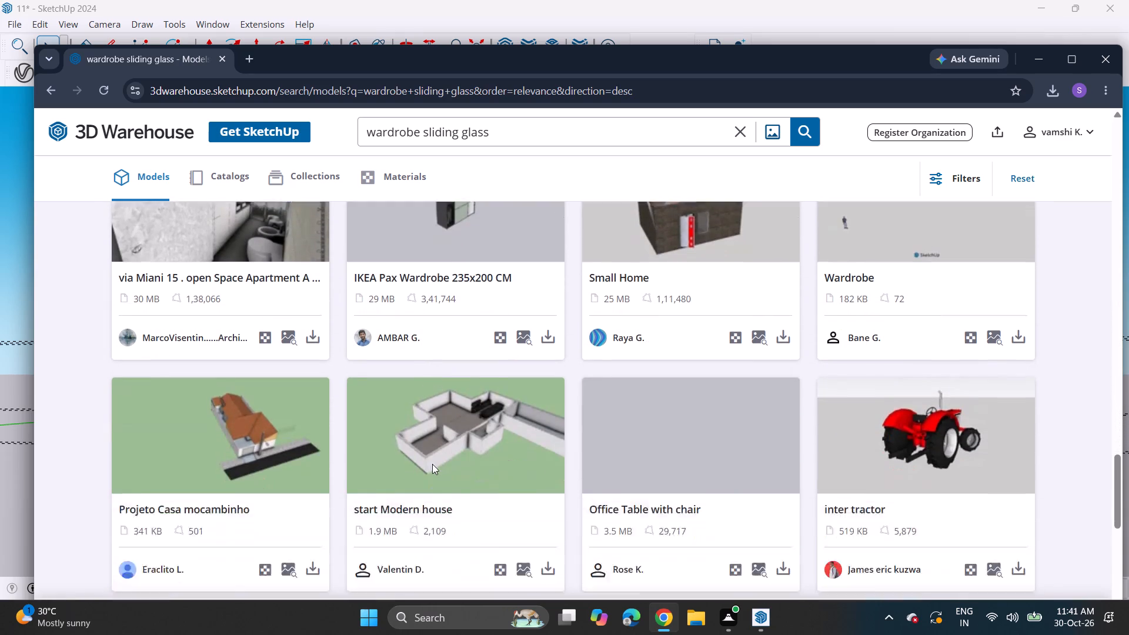
scroll(432, 464, down, 4)
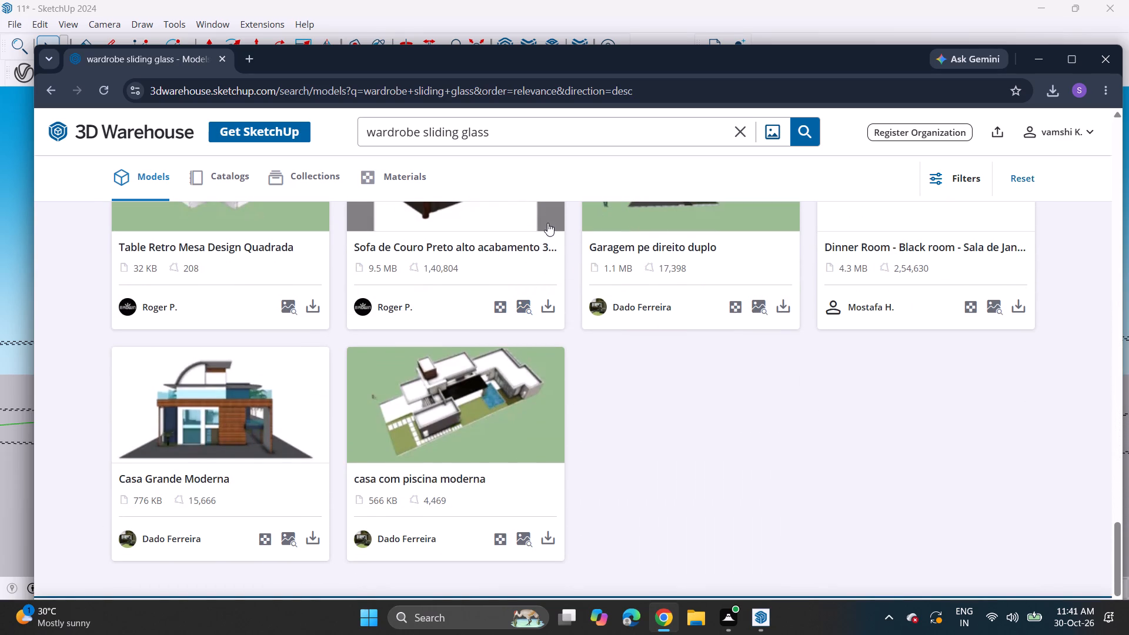
Shorten the model search to "wardrobe" and run it.
click(537, 131)
key(BackSpace)
key(BackSpace)
key(BackSpace)
key(BackSpace)
key(BackSpace)
key(BackSpace)
key(BackSpace)
key(BackSpace)
key(BackSpace)
key(BackSpace)
key(BackSpace)
key(BackSpace)
key(BackSpace)
key(Return)
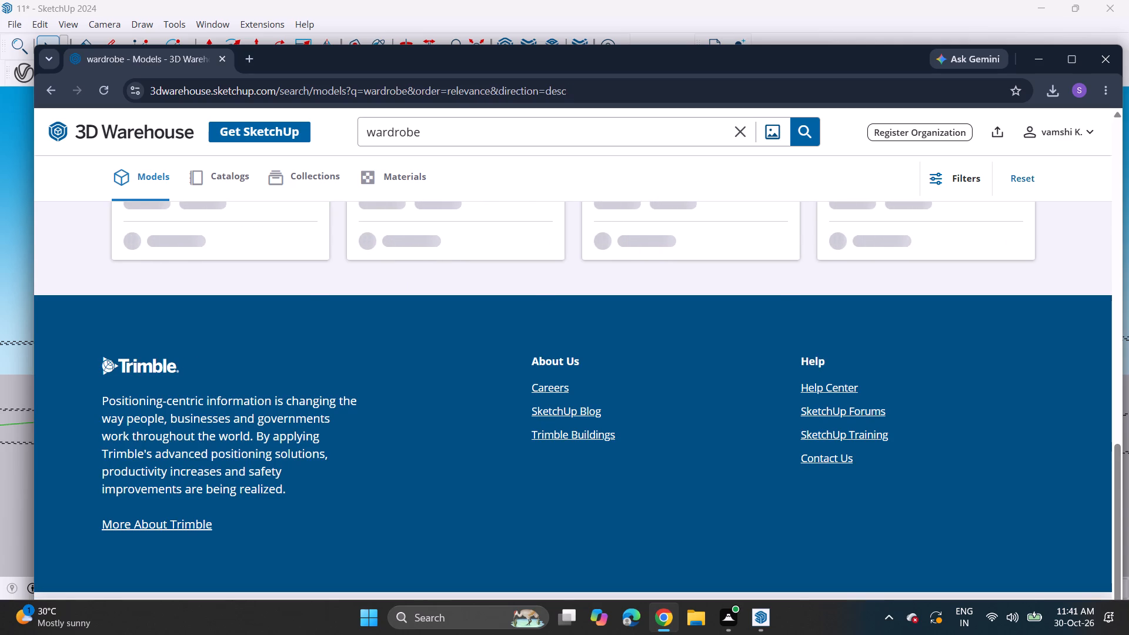
Download the 19 MB glass-fronted WARDROBE model from the results as a SketchUp file.
scroll(484, 466, up, 3)
scroll(484, 466, down, 1)
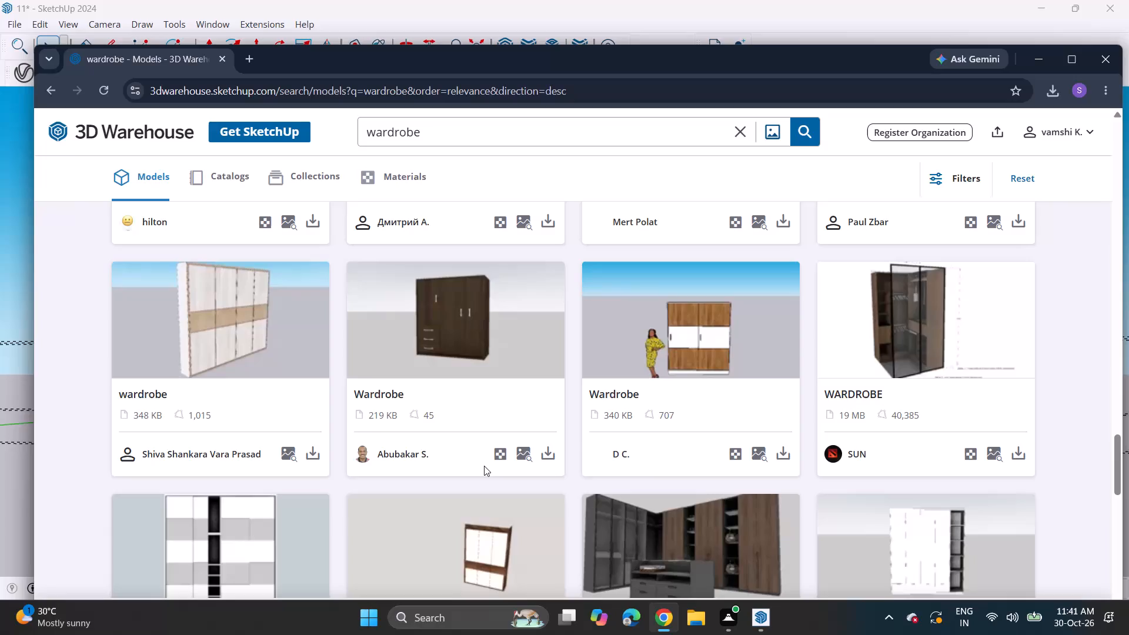
click(1017, 455)
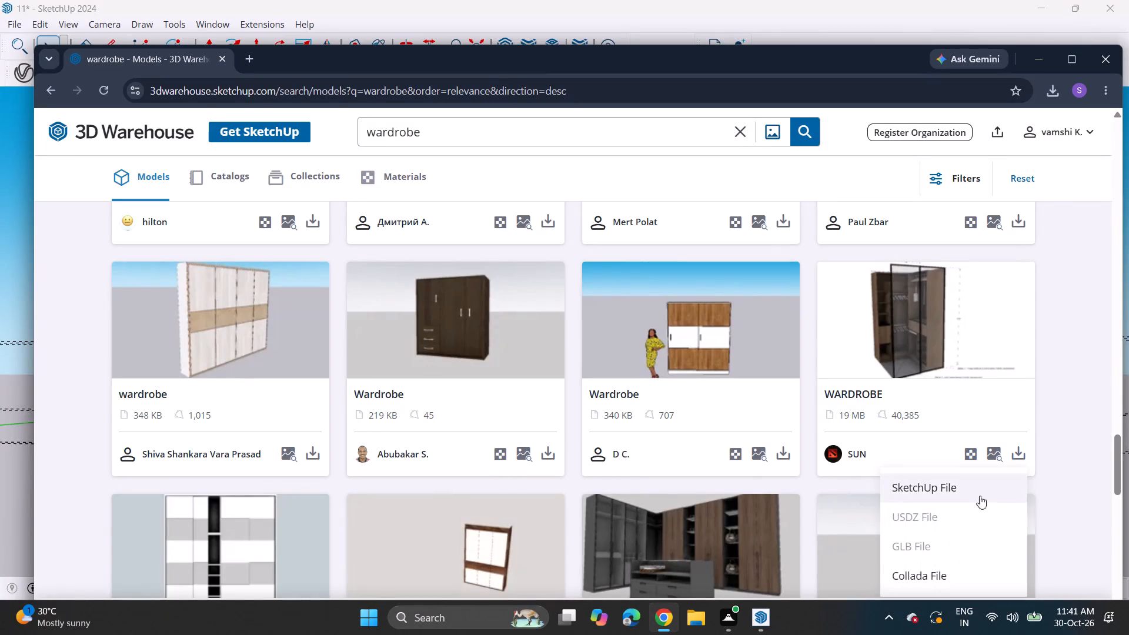
click(968, 503)
click(963, 491)
Browse the "wardrobe" search results for another wardrobe model suited to the room.
scroll(780, 447, down, 2)
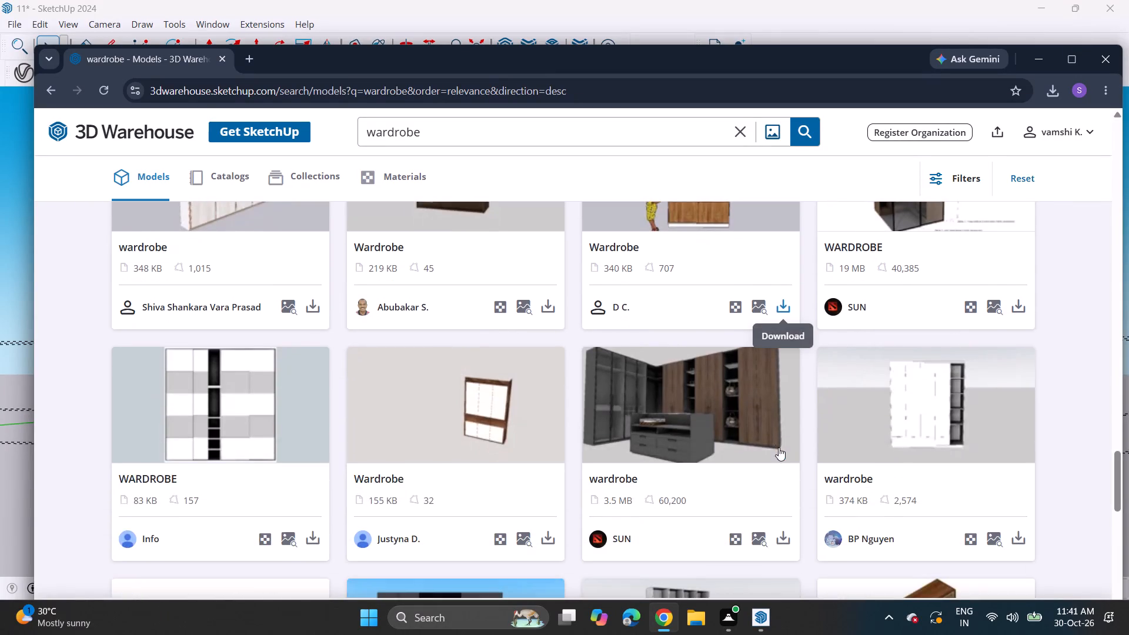
scroll(779, 447, down, 10)
scroll(779, 447, up, 1)
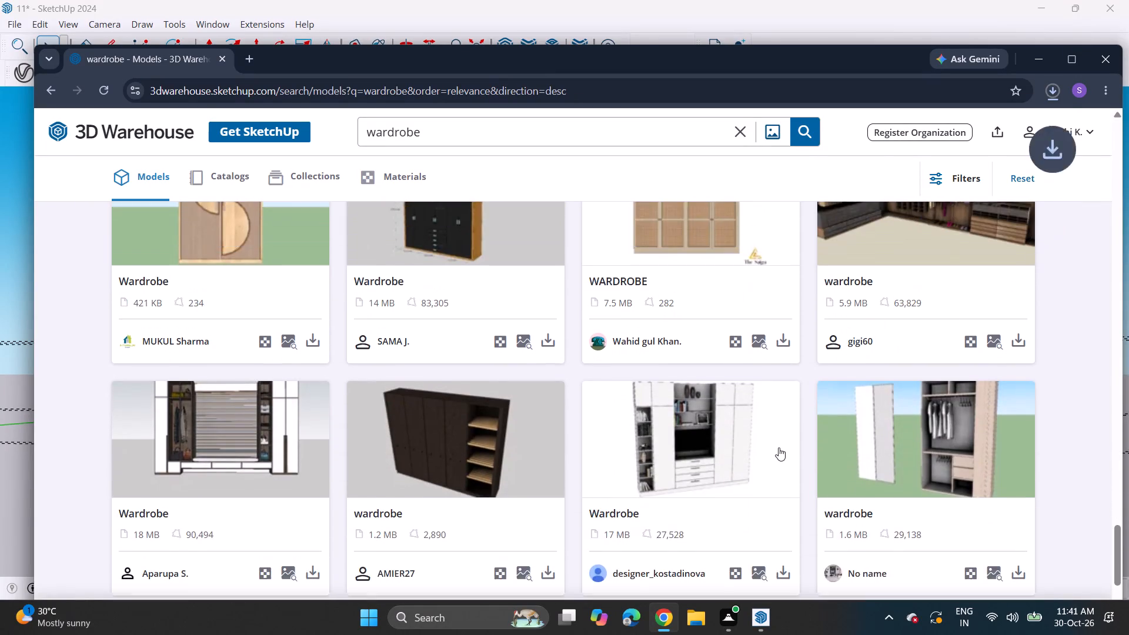
scroll(779, 447, down, 2)
click(650, 521)
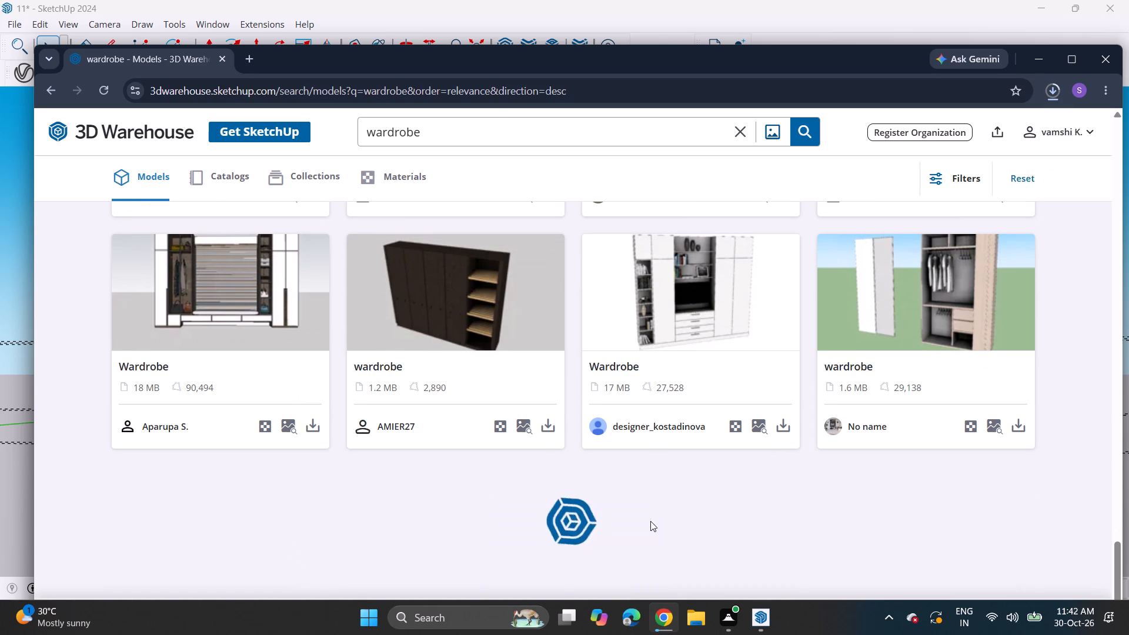
scroll(996, 426, up, 17)
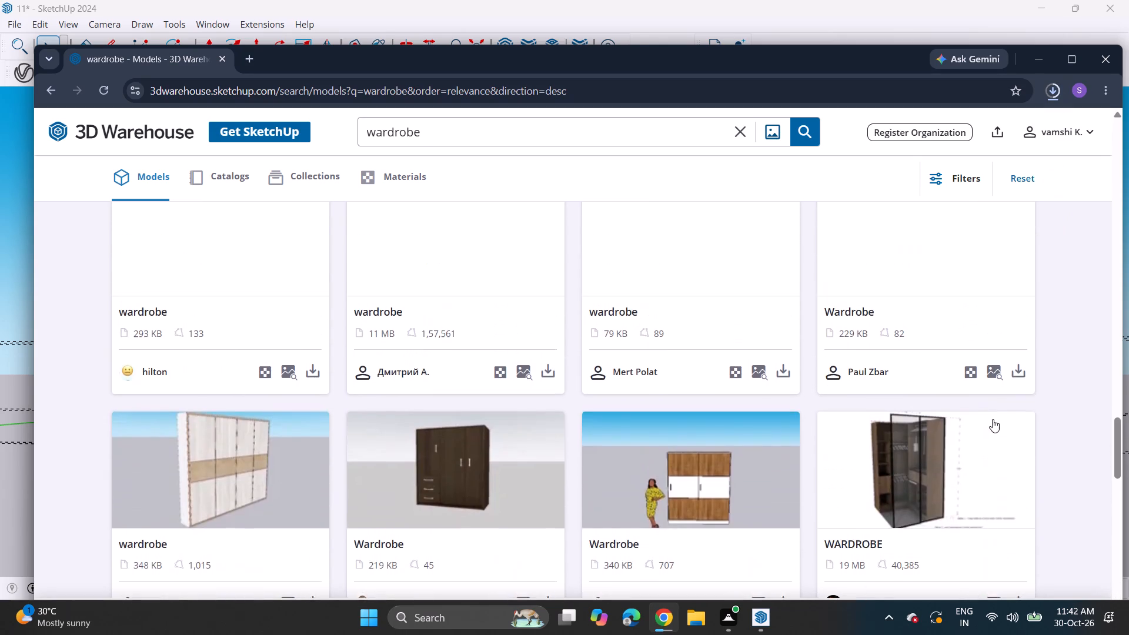
scroll(993, 419, up, 19)
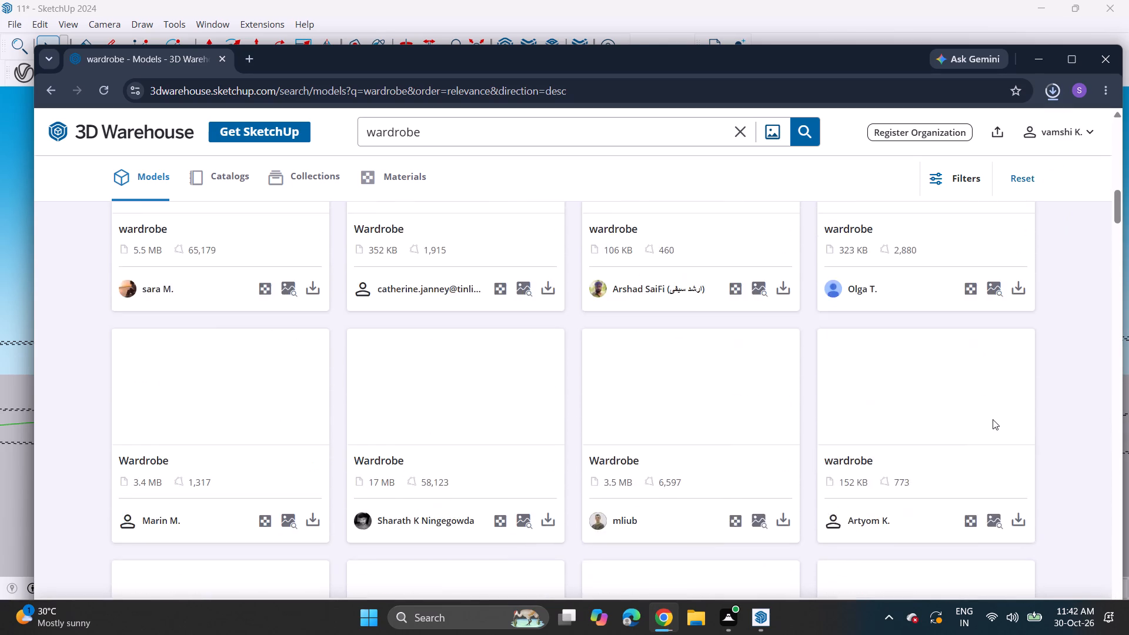
scroll(993, 419, up, 20)
scroll(993, 419, up, 7)
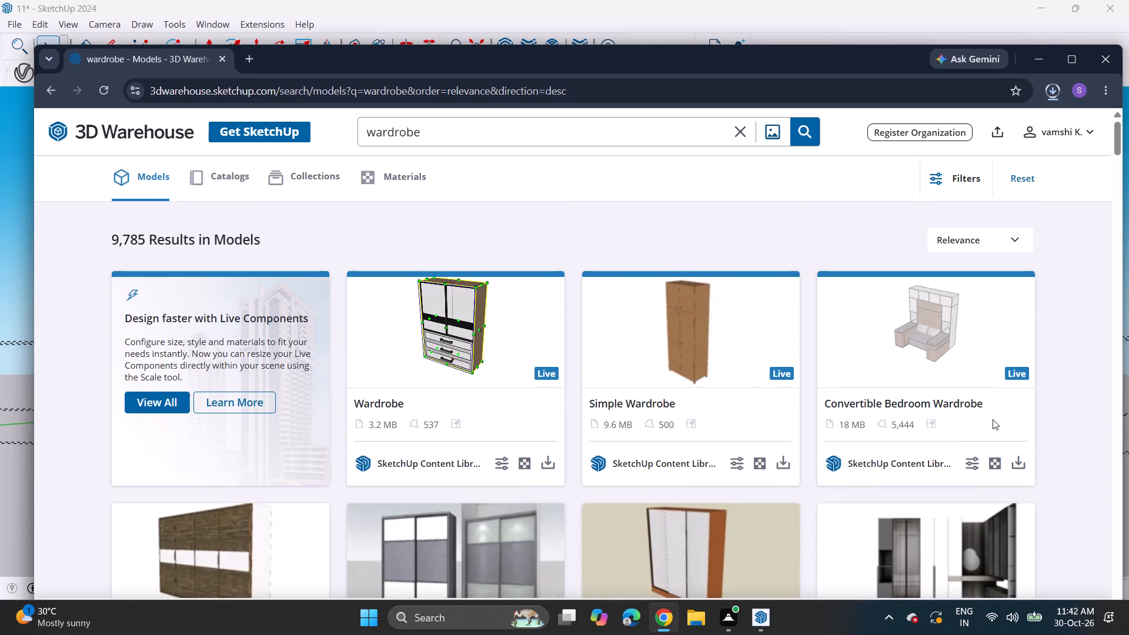
scroll(993, 419, up, 1)
scroll(992, 419, down, 11)
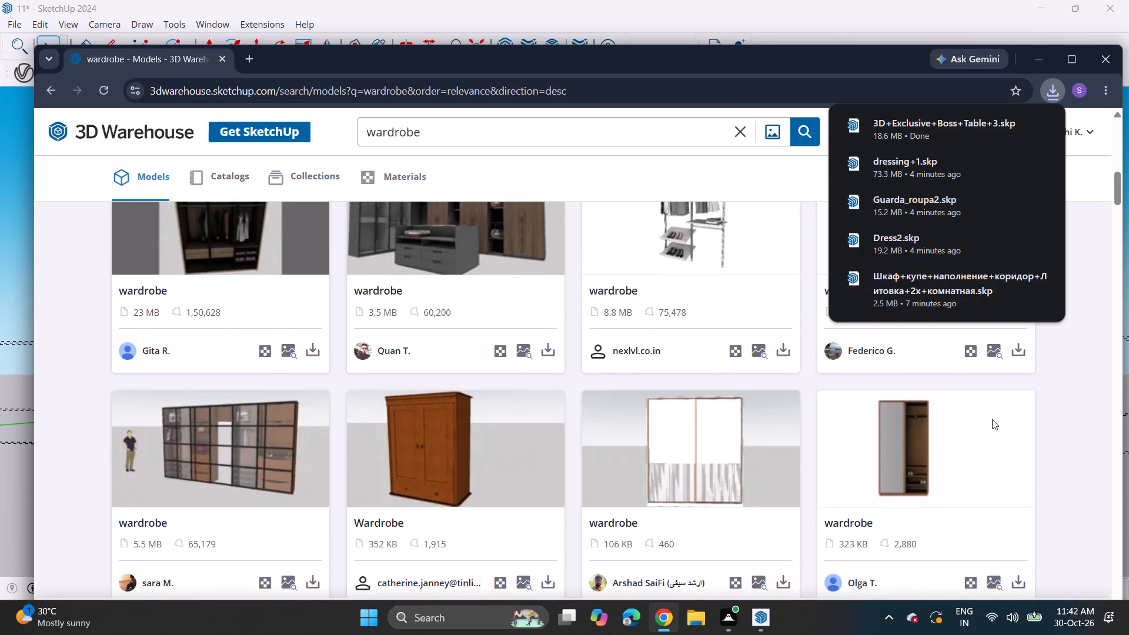
scroll(992, 419, down, 5)
scroll(992, 419, up, 1)
scroll(992, 419, down, 17)
scroll(991, 422, down, 11)
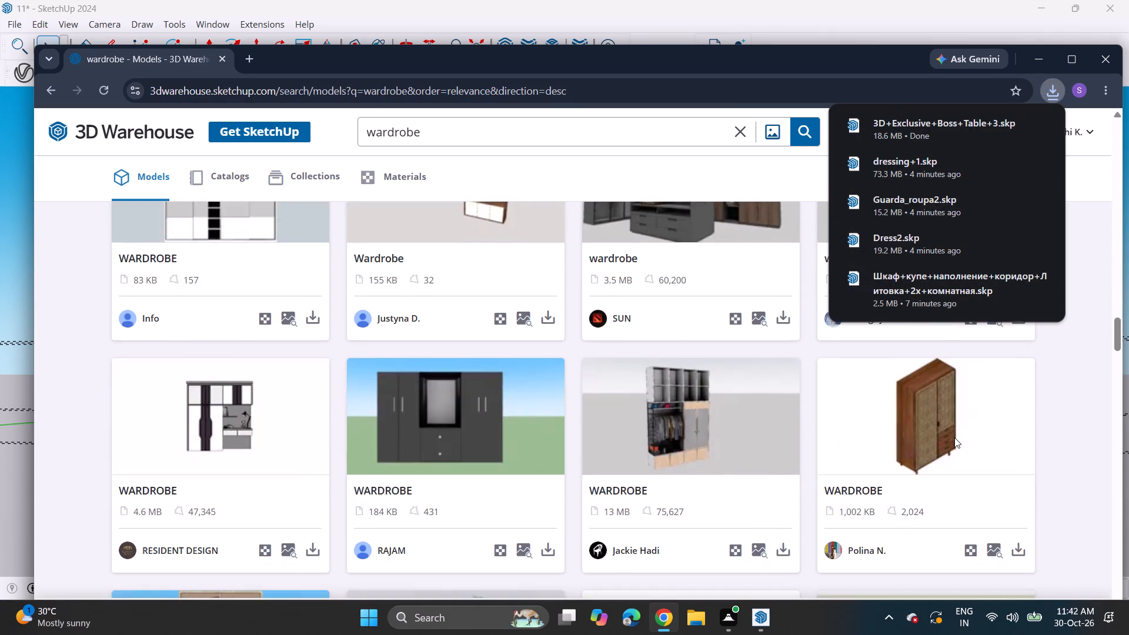
scroll(954, 437, down, 20)
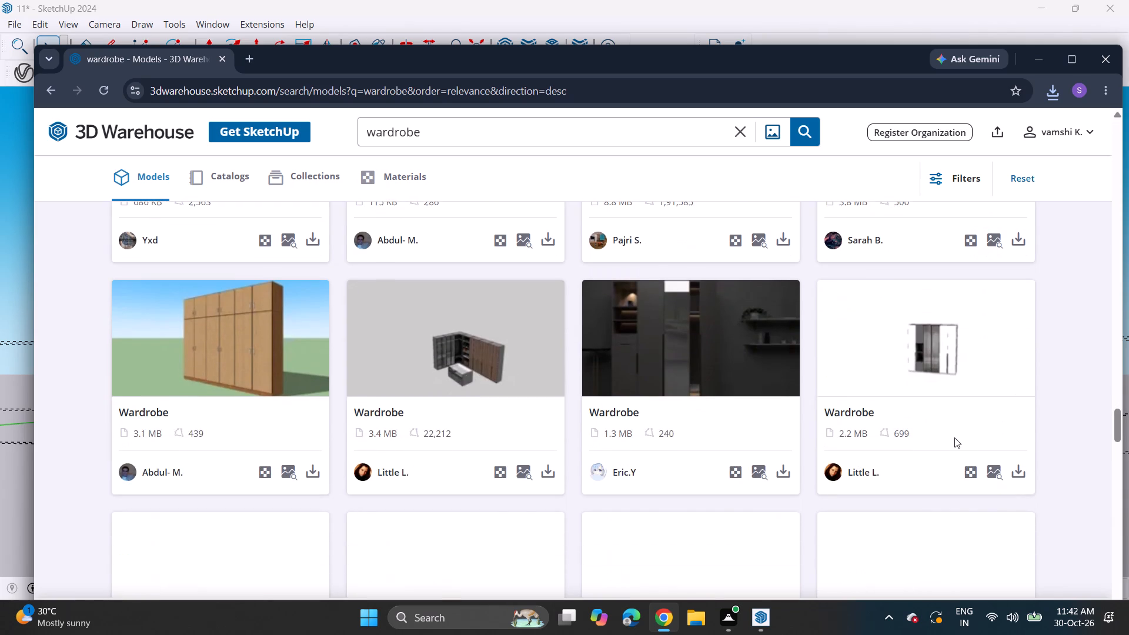
scroll(954, 437, down, 6)
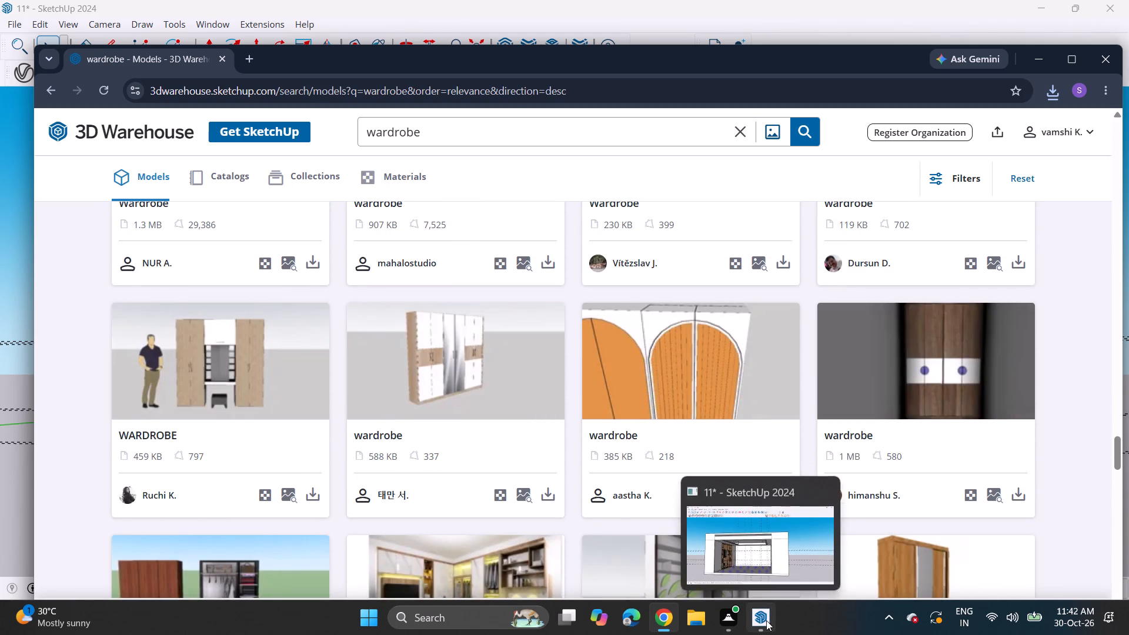
Switch to SketchUp and erase the open wardrobe with colourful clothes and the separate three-panel sliding doors standing outside the room.
click(766, 620)
scroll(391, 349, down, 4)
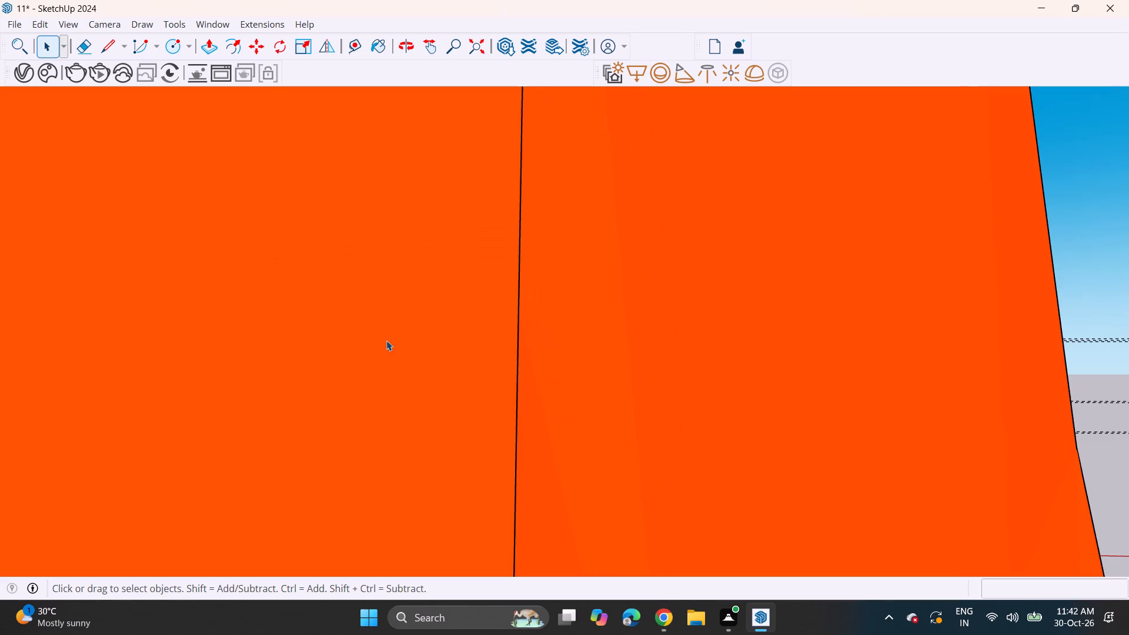
middle_drag(675, 309, 502, 339)
scroll(492, 331, down, 13)
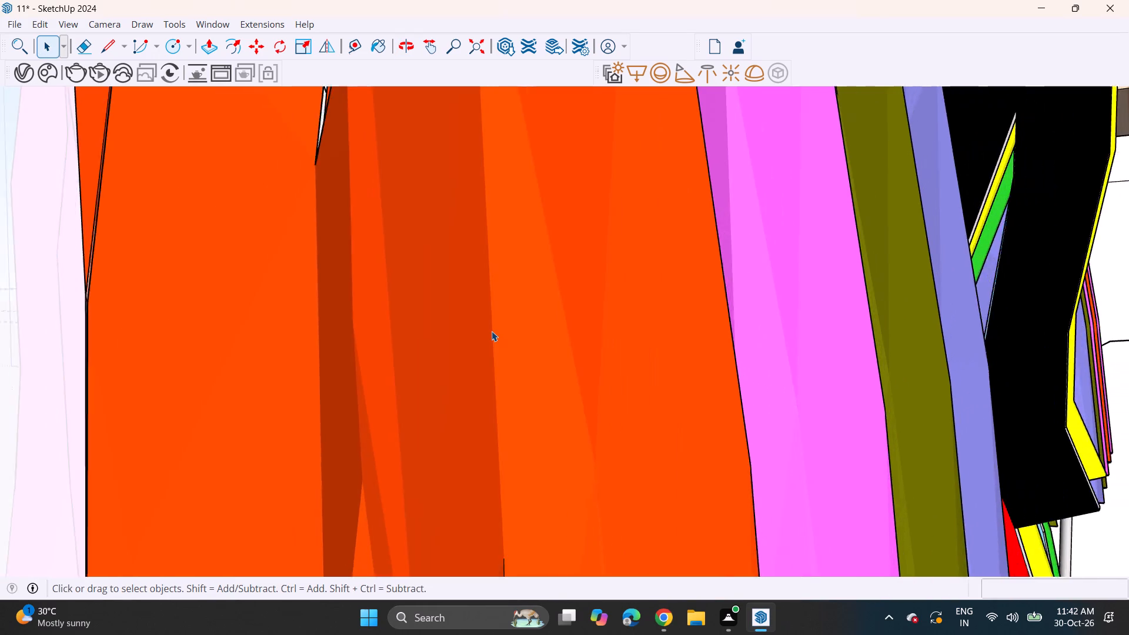
scroll(492, 331, down, 6)
scroll(492, 331, down, 17)
scroll(492, 331, up, 1)
scroll(492, 331, down, 4)
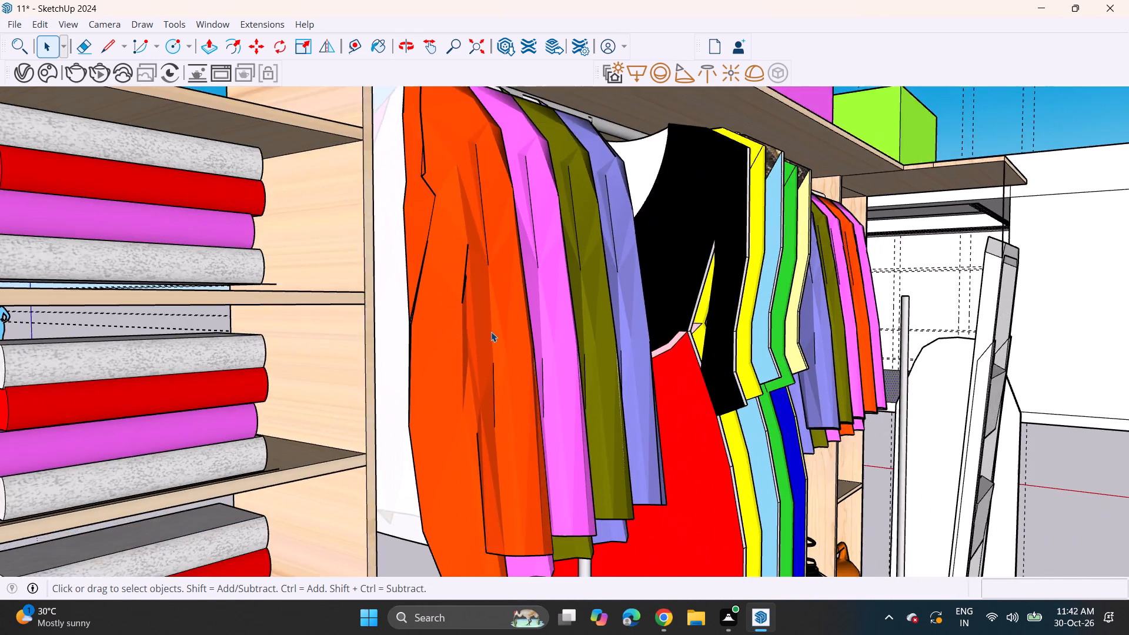
scroll(491, 332, down, 20)
scroll(491, 332, up, 1)
scroll(491, 332, down, 20)
scroll(491, 332, down, 1)
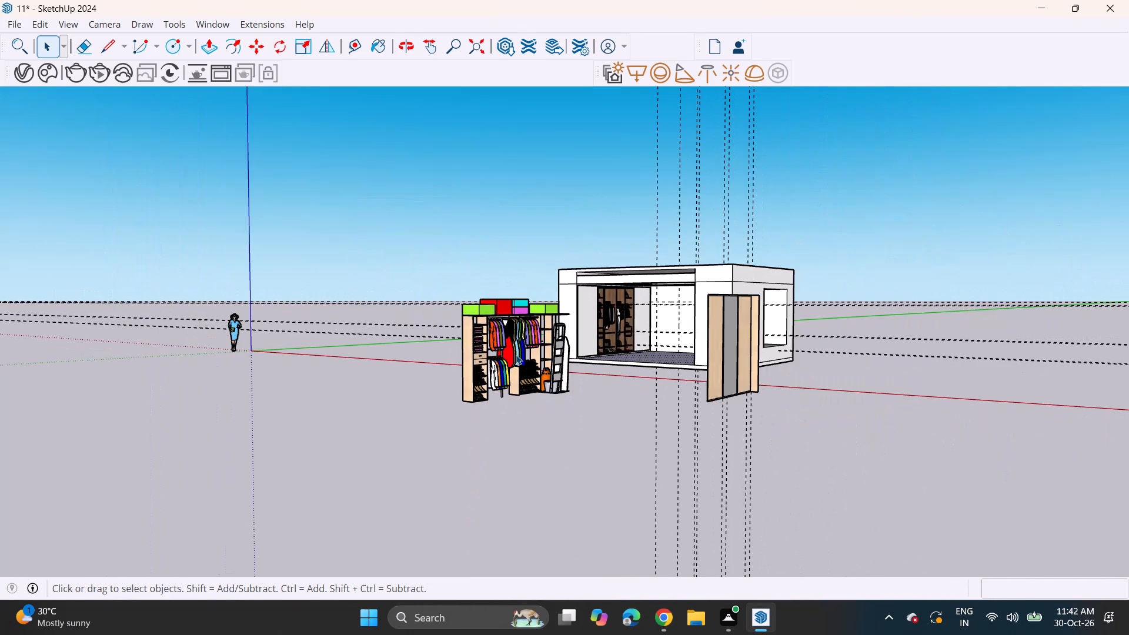
middle_drag(726, 307, 356, 356)
drag(360, 255, 493, 323)
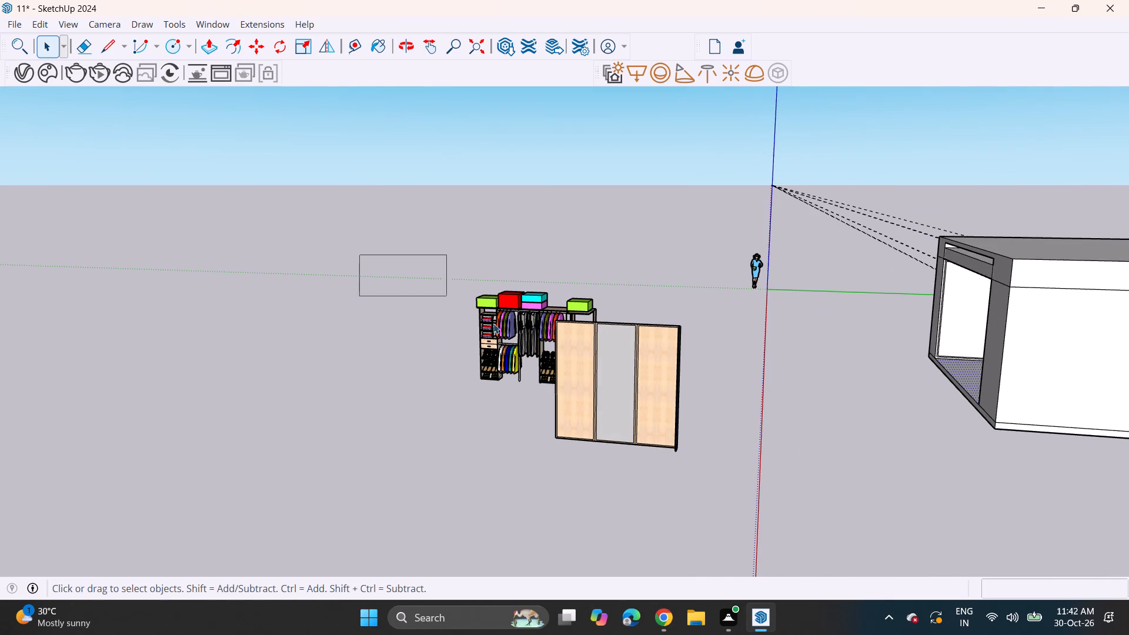
drag(493, 323, 721, 480)
right_click(631, 373)
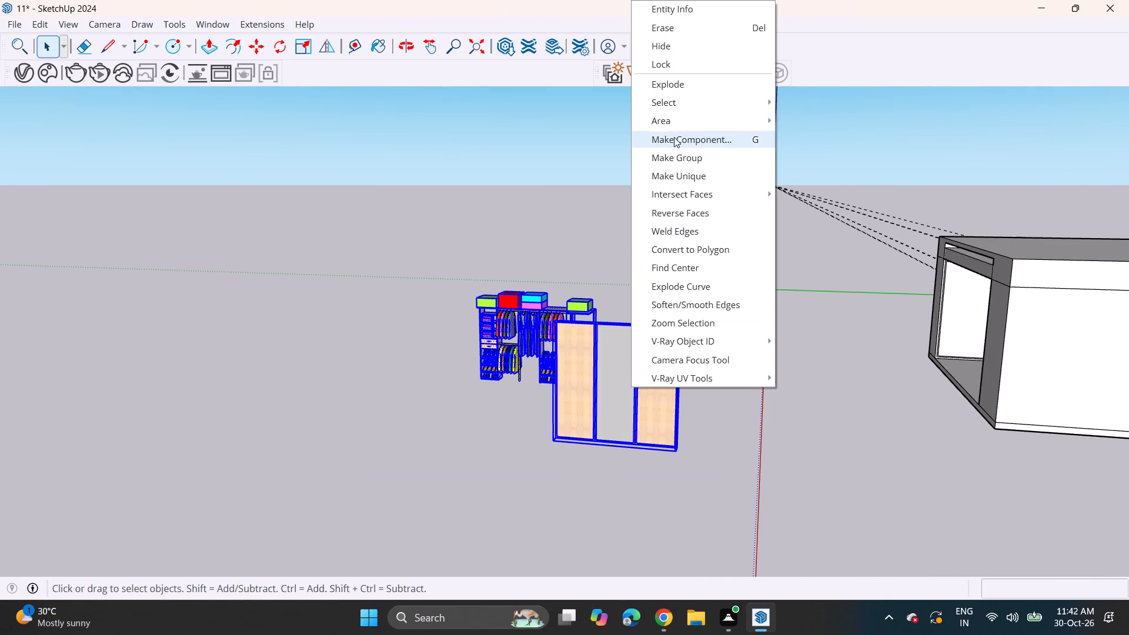
click(683, 29)
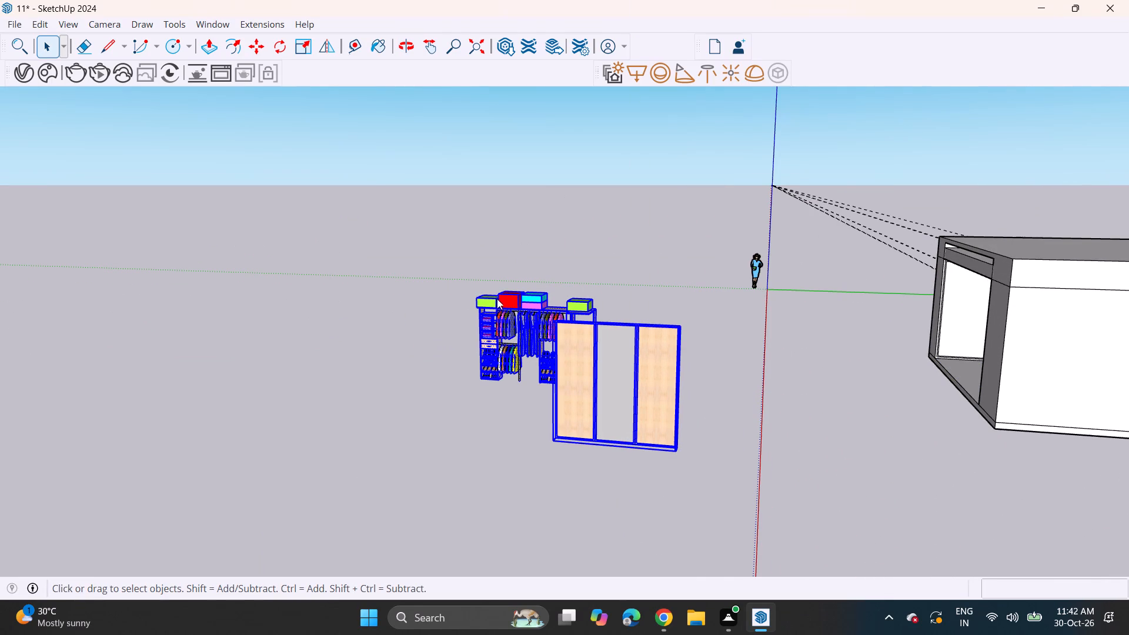
Import the downloaded 3D+Exclusive+Boss+Table+3 wardrobe model and place it on open ground outside the room.
middle_drag(519, 293, 745, 268)
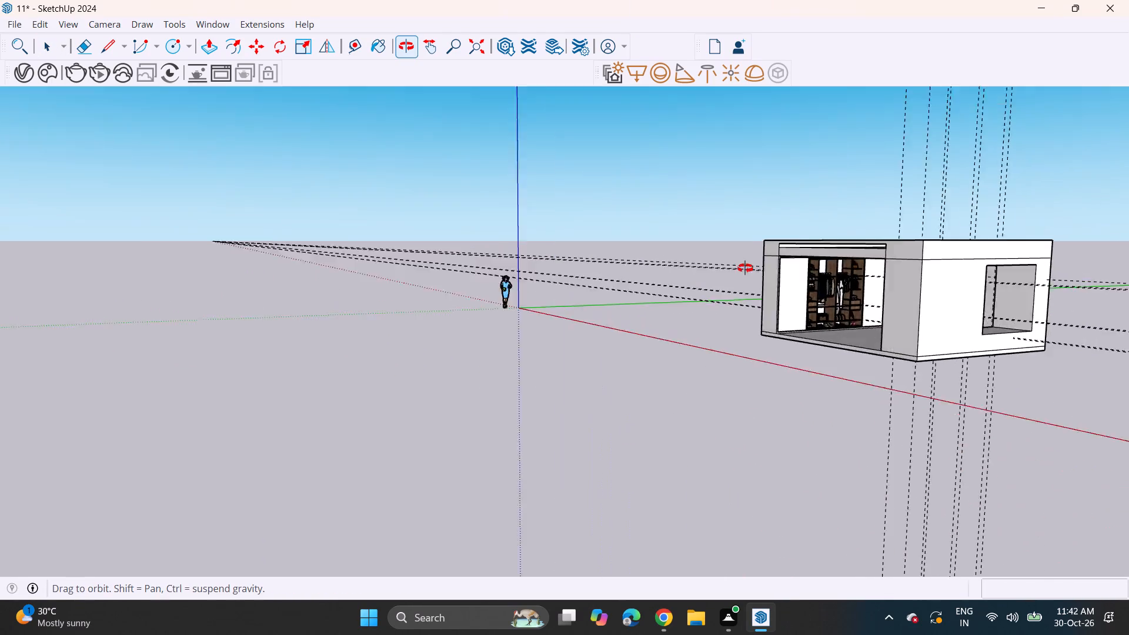
middle_drag(745, 268, 867, 256)
scroll(786, 270, up, 3)
middle_drag(763, 276, 663, 316)
middle_drag(623, 413, 643, 376)
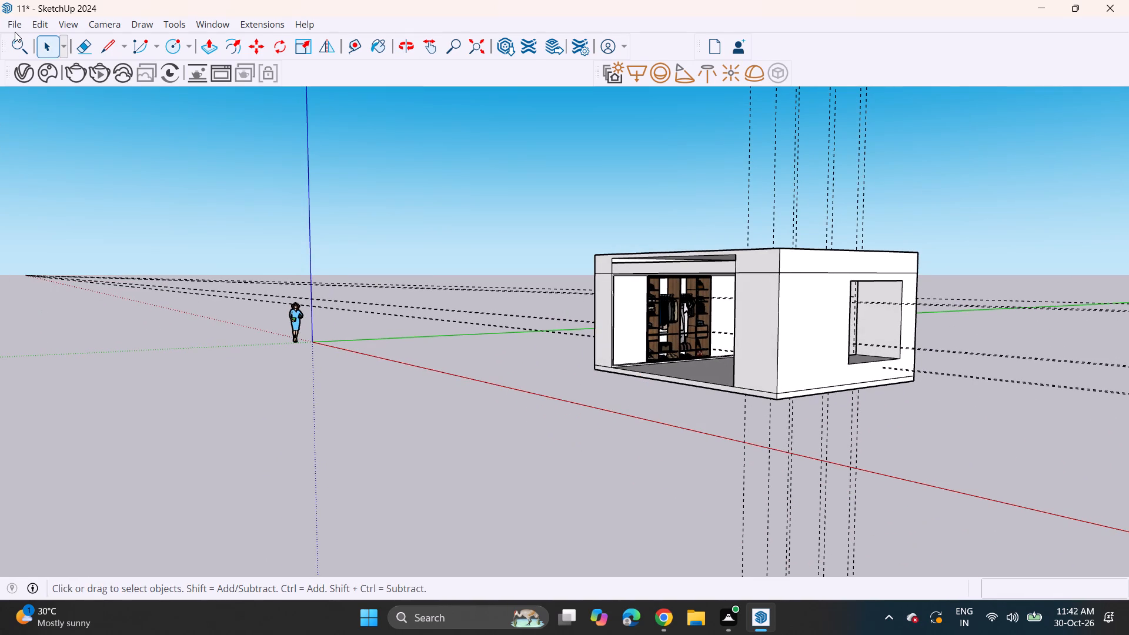
click(8, 28)
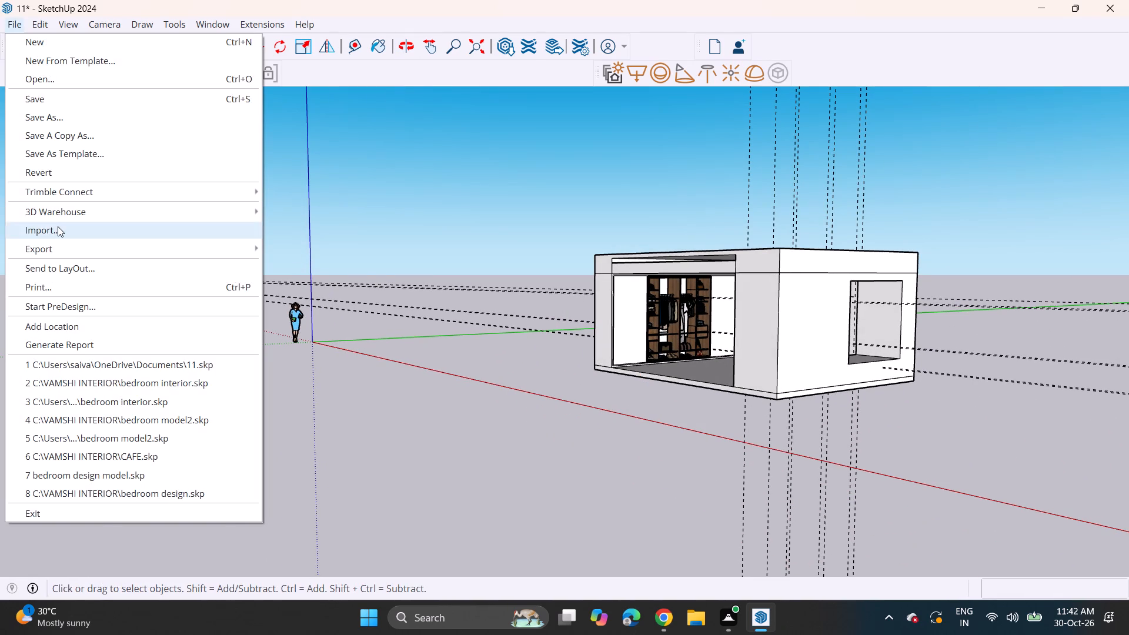
click(58, 228)
click(188, 168)
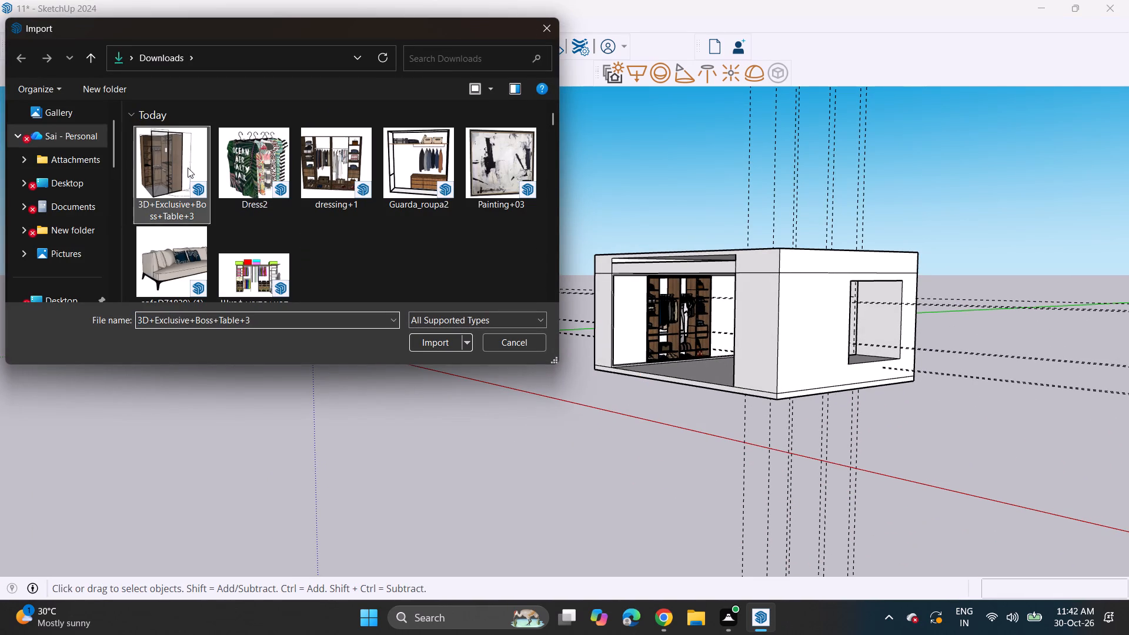
click(421, 346)
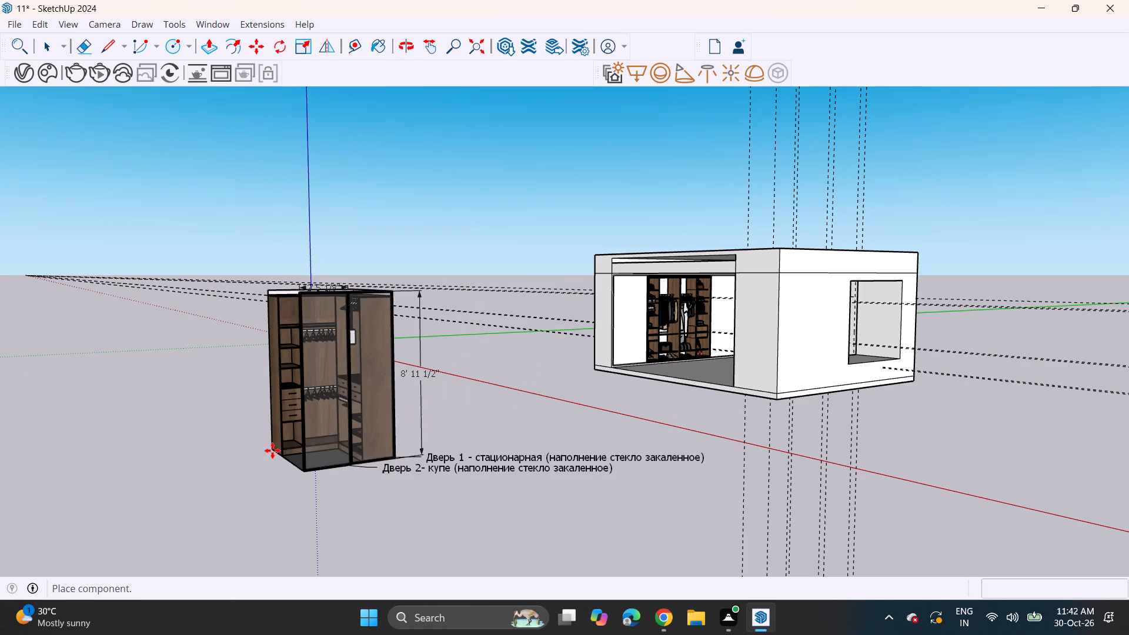
click(229, 459)
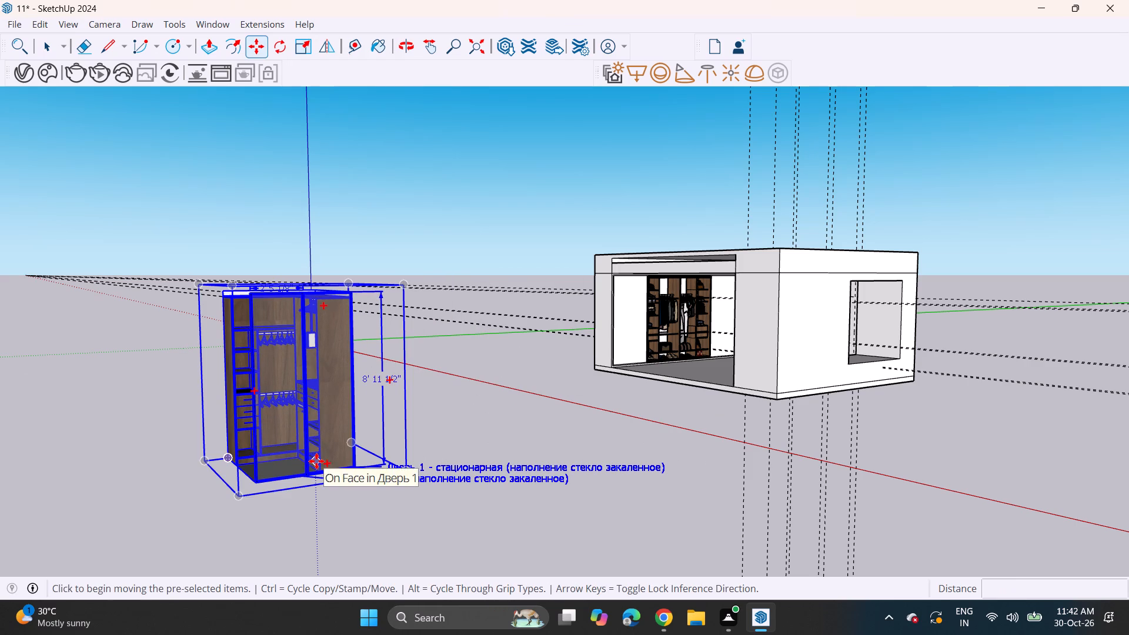
key(space)
Explode the imported corner wardrobe into its separate parts.
middle_drag(275, 417, 457, 399)
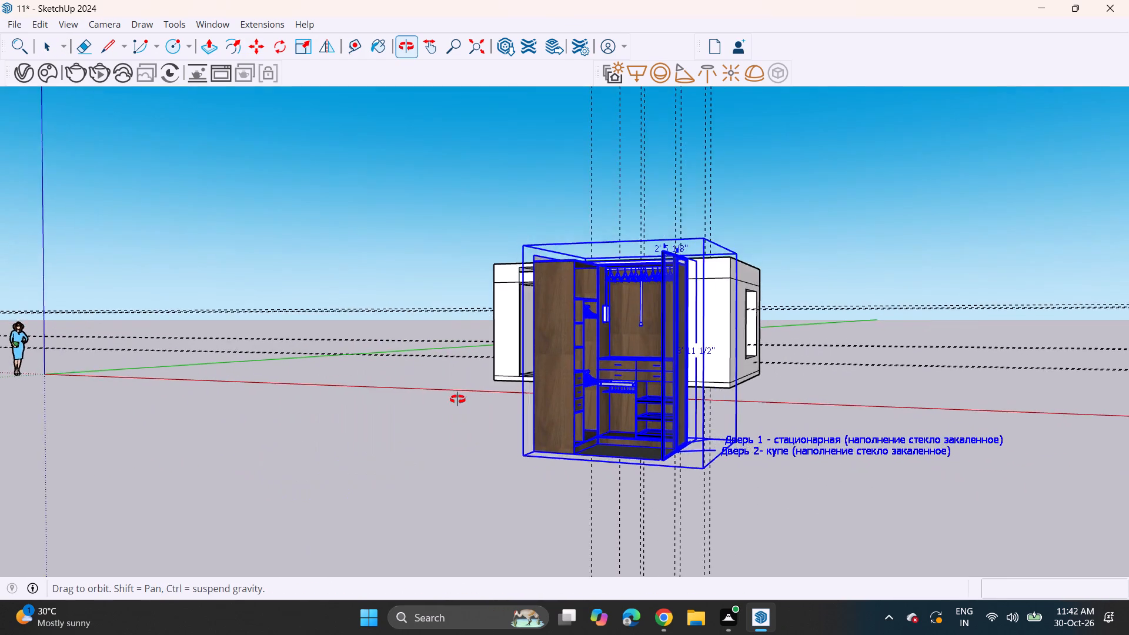
middle_drag(457, 399, 237, 440)
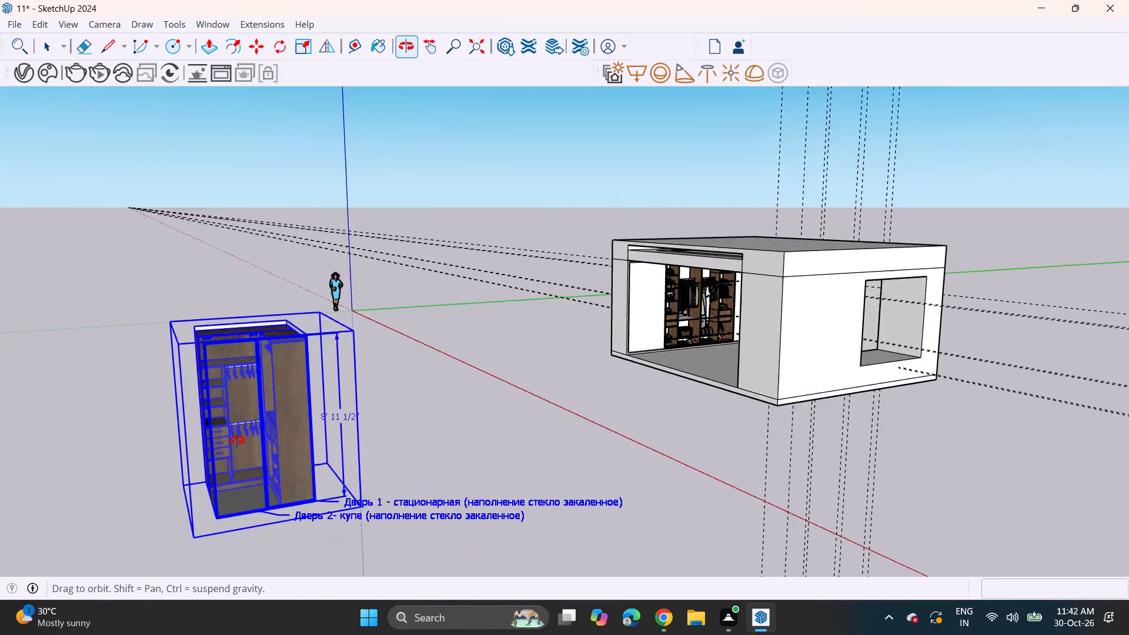
middle_drag(237, 440, 352, 417)
scroll(426, 425, up, 4)
click(426, 425)
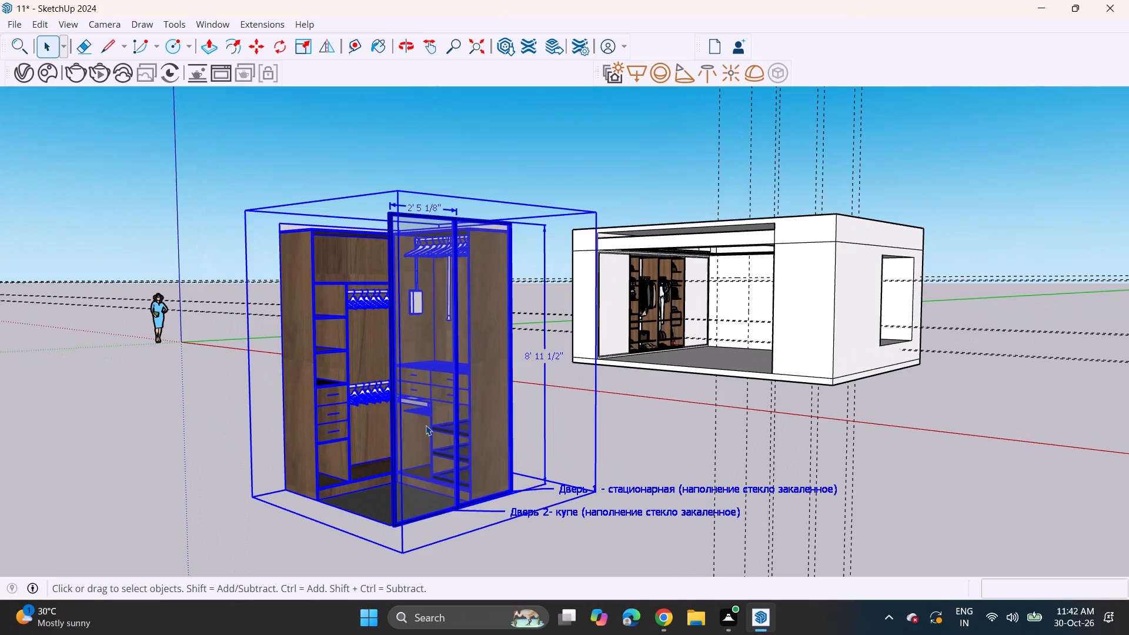
right_click(426, 425)
click(470, 118)
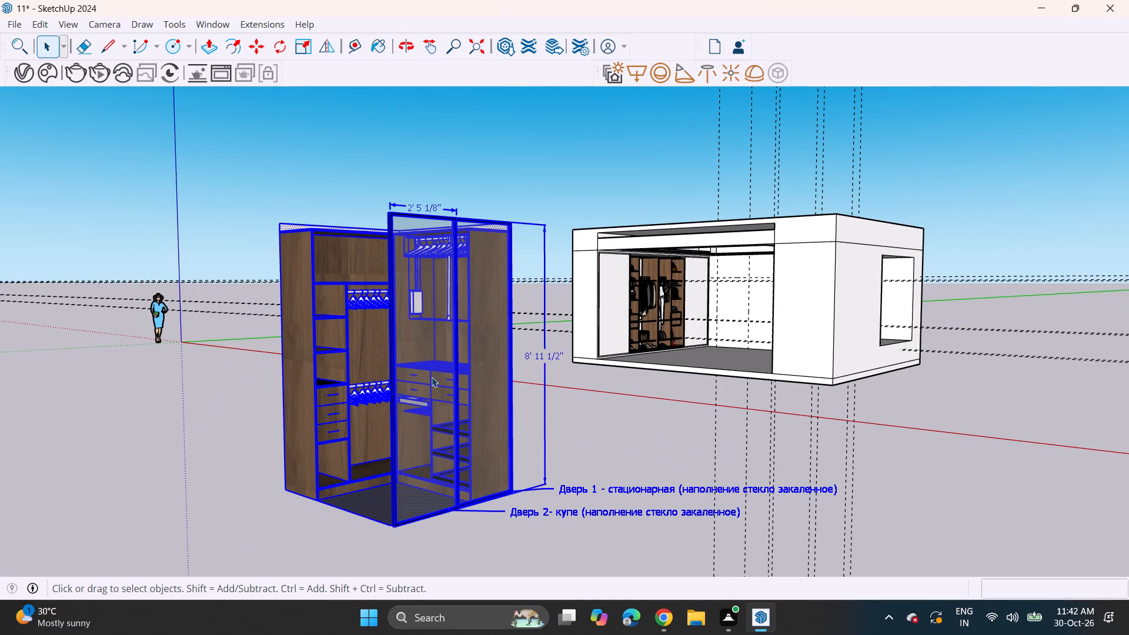
Move the wardrobe's two glass door panels together about 9' 10" away, clear of the wardrobe body.
click(432, 377)
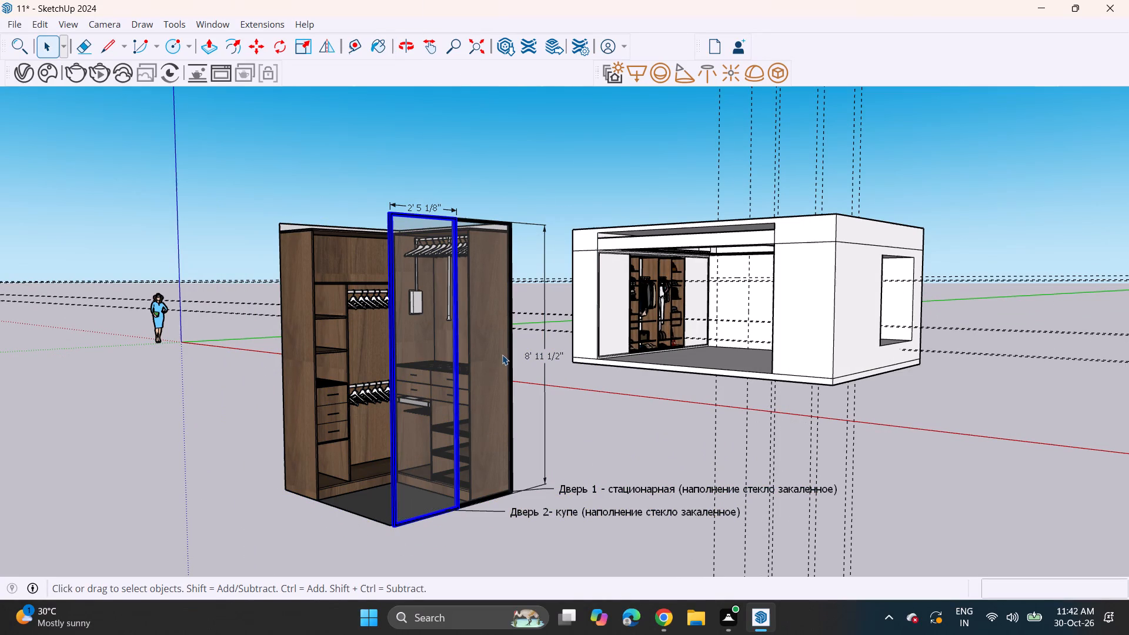
ctrl+click(492, 366)
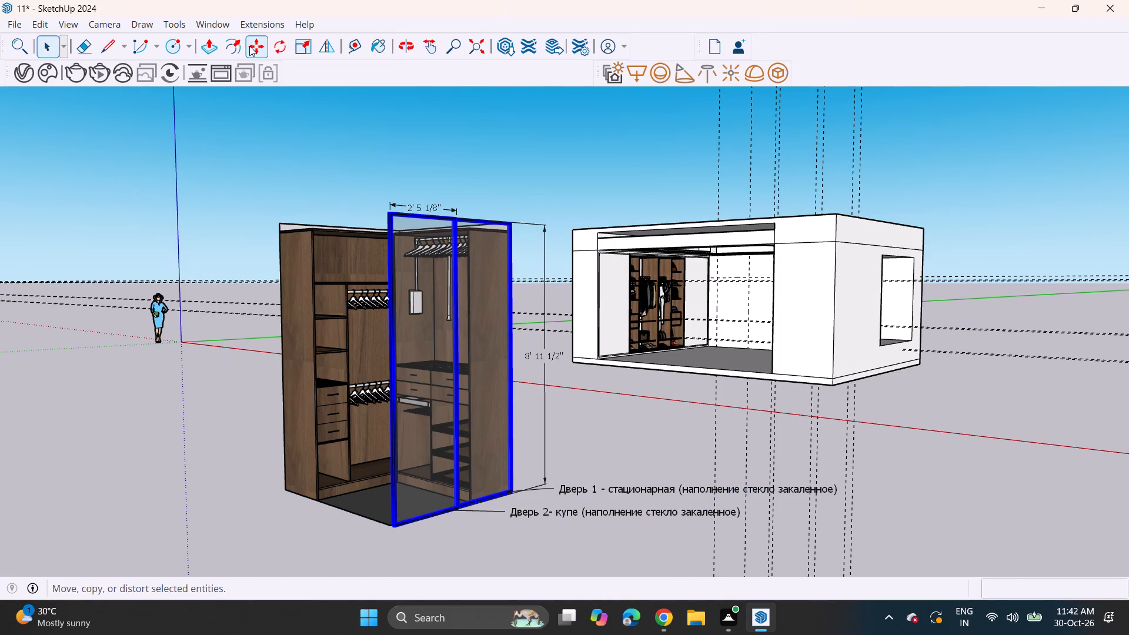
click(249, 46)
click(383, 209)
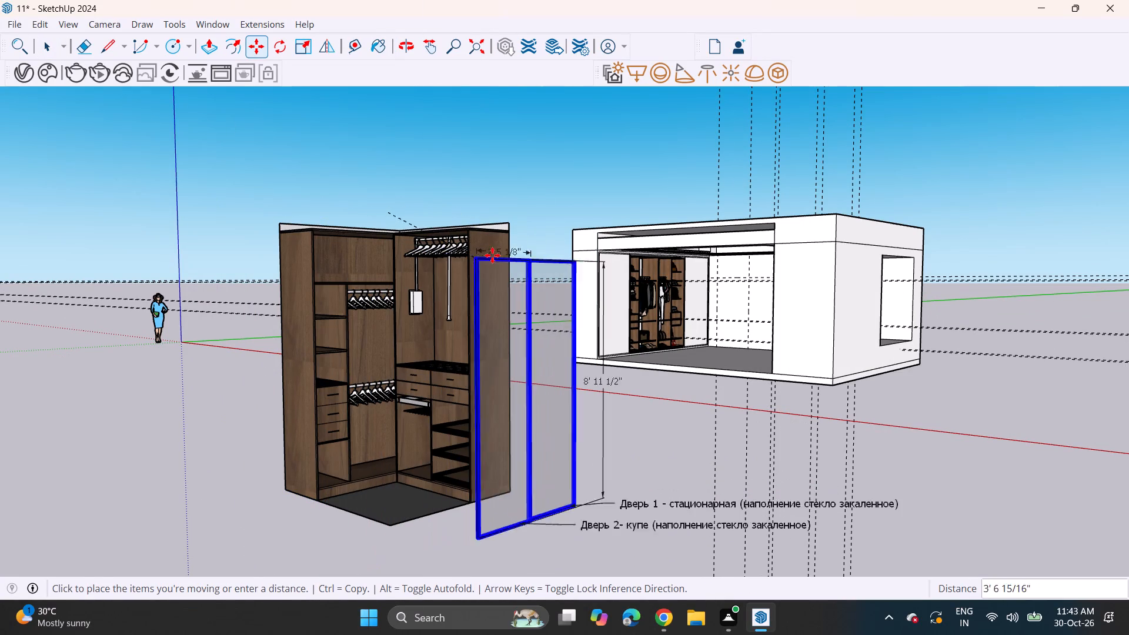
scroll(442, 272, down, 4)
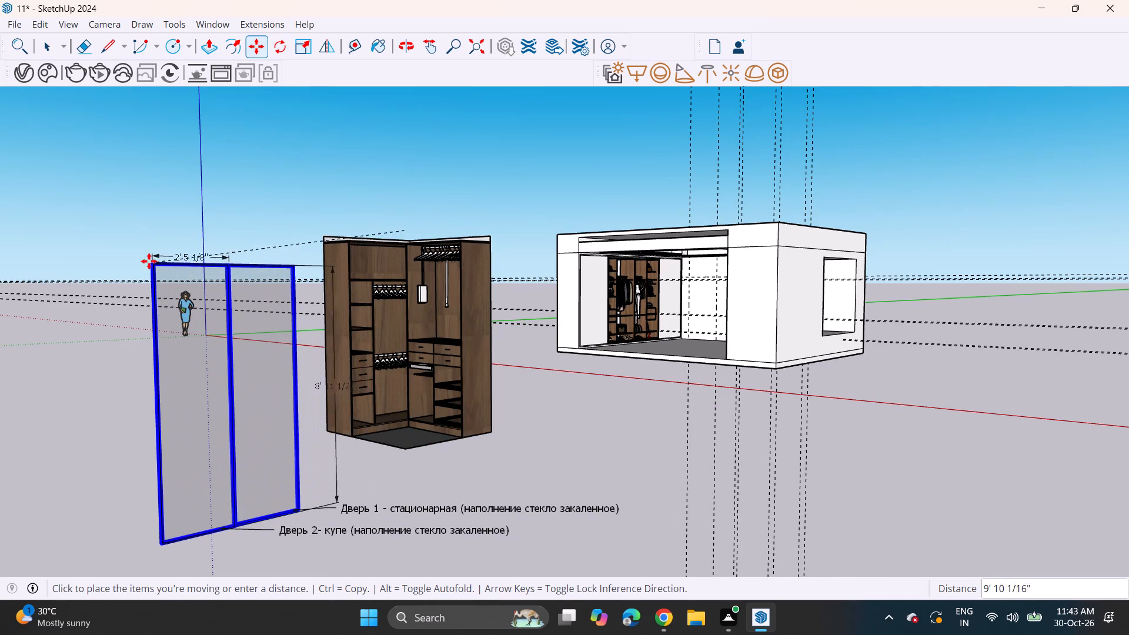
click(146, 260)
key(space)
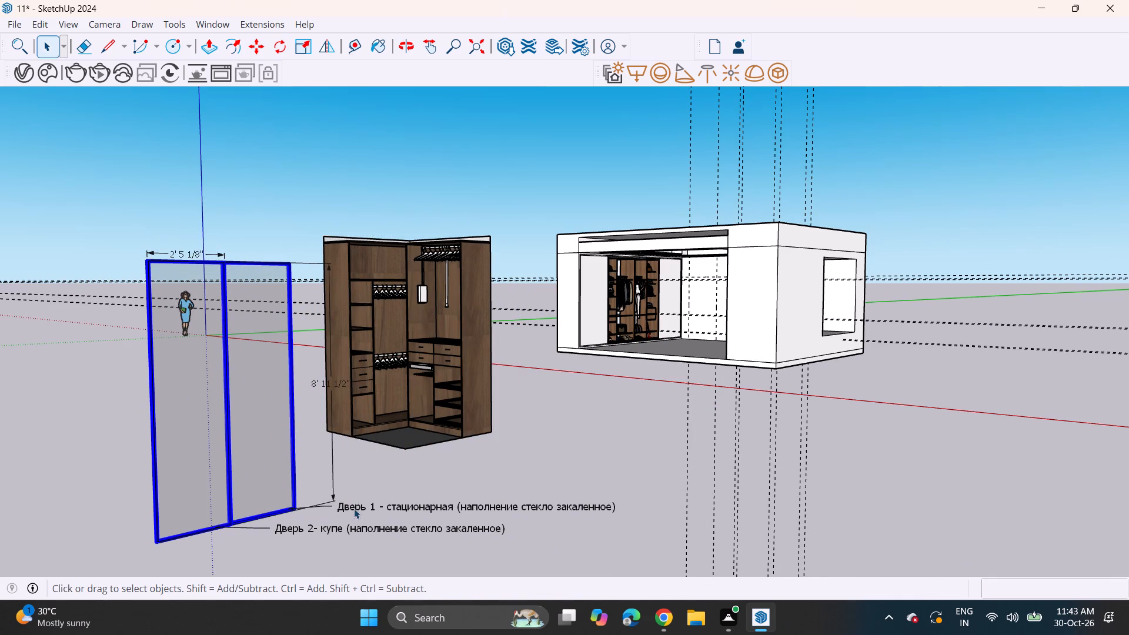
Erase the two Russian text labels, Дверь 1 and Дверь 2, attached to the glass doors.
click(353, 509)
right_click(352, 509)
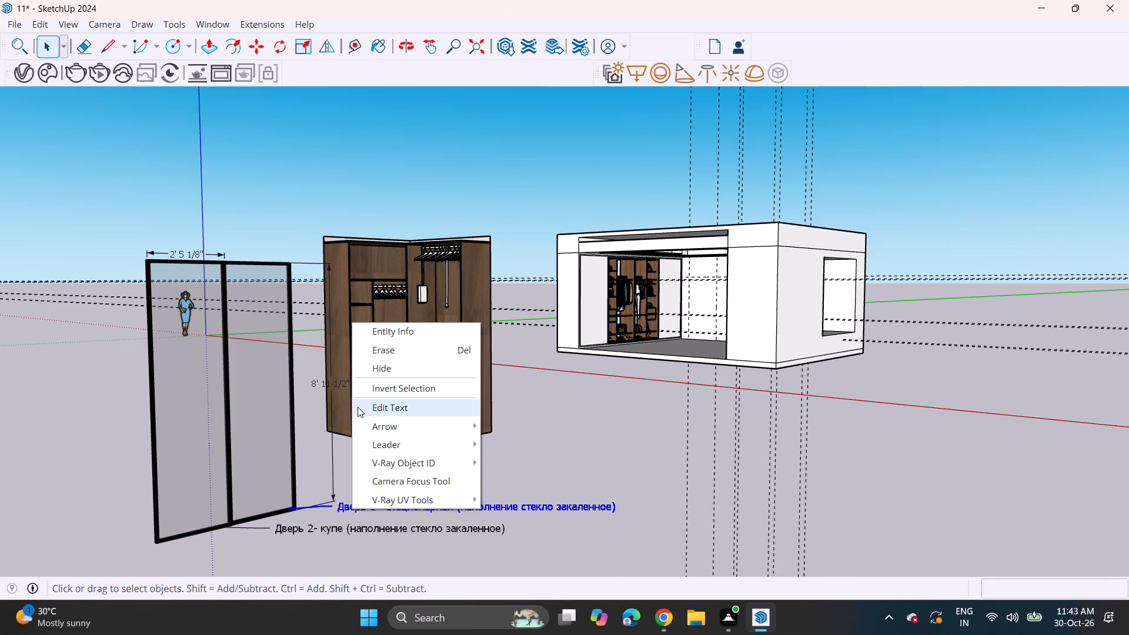
click(383, 355)
click(366, 525)
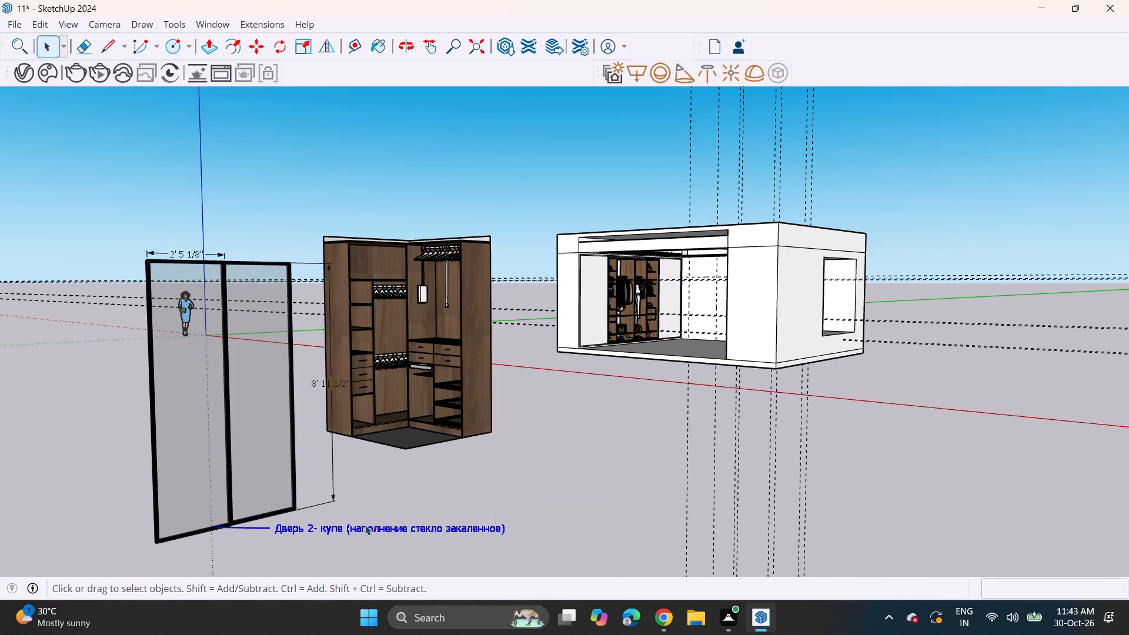
right_click(365, 525)
click(390, 369)
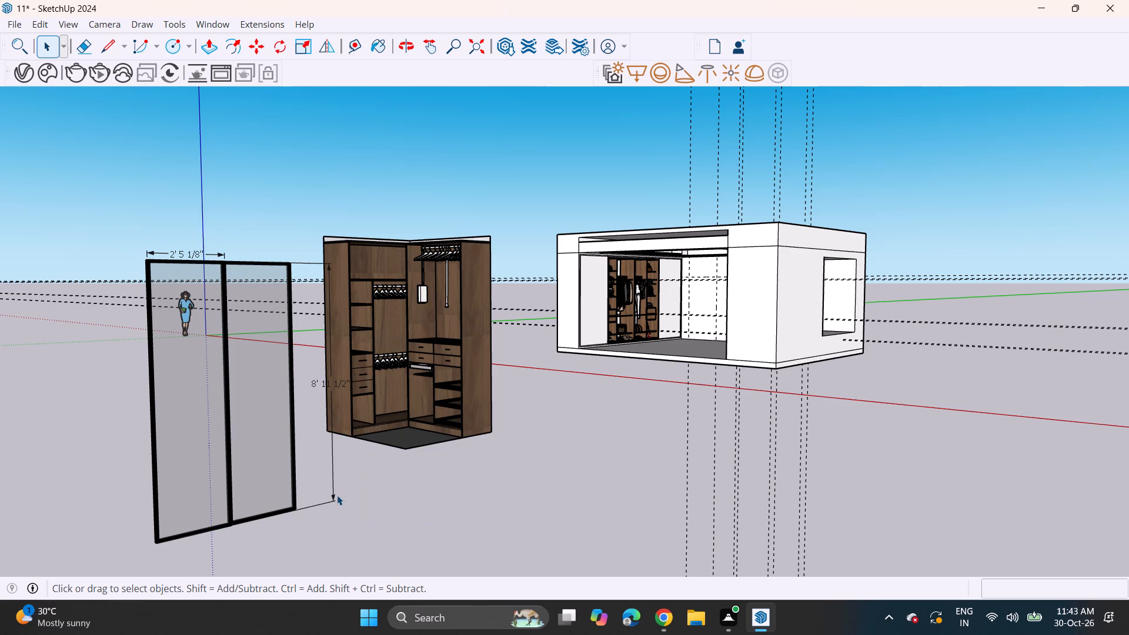
Erase the height and width dimensions, 8' 11 1/2" and 2' 5 1/8", attached to the glass doors.
click(335, 495)
right_click(333, 495)
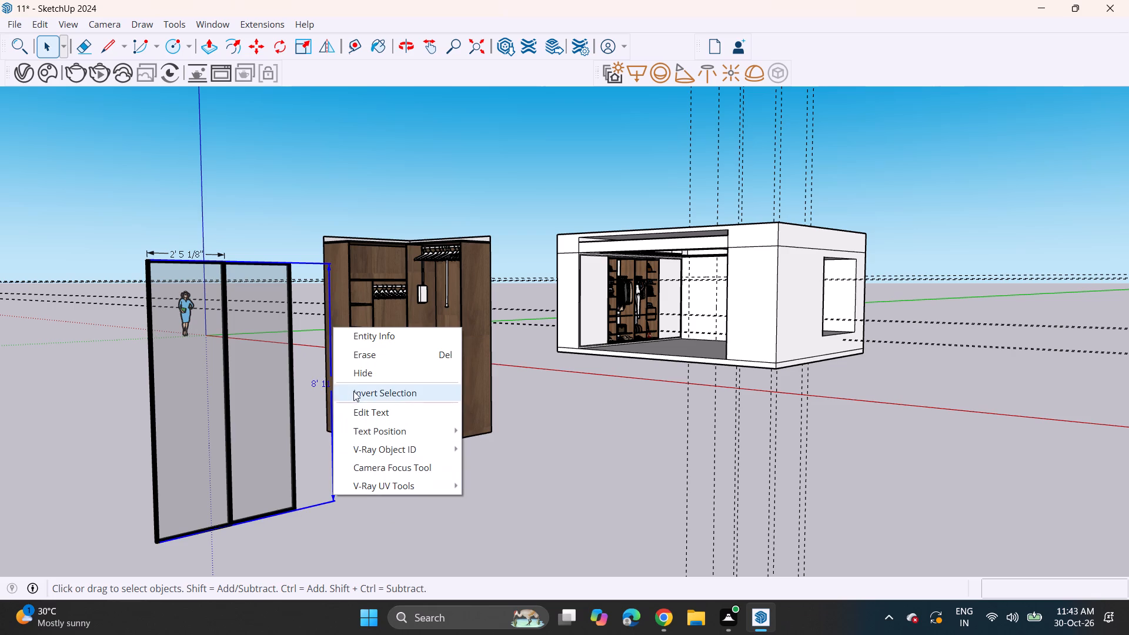
click(368, 356)
click(193, 252)
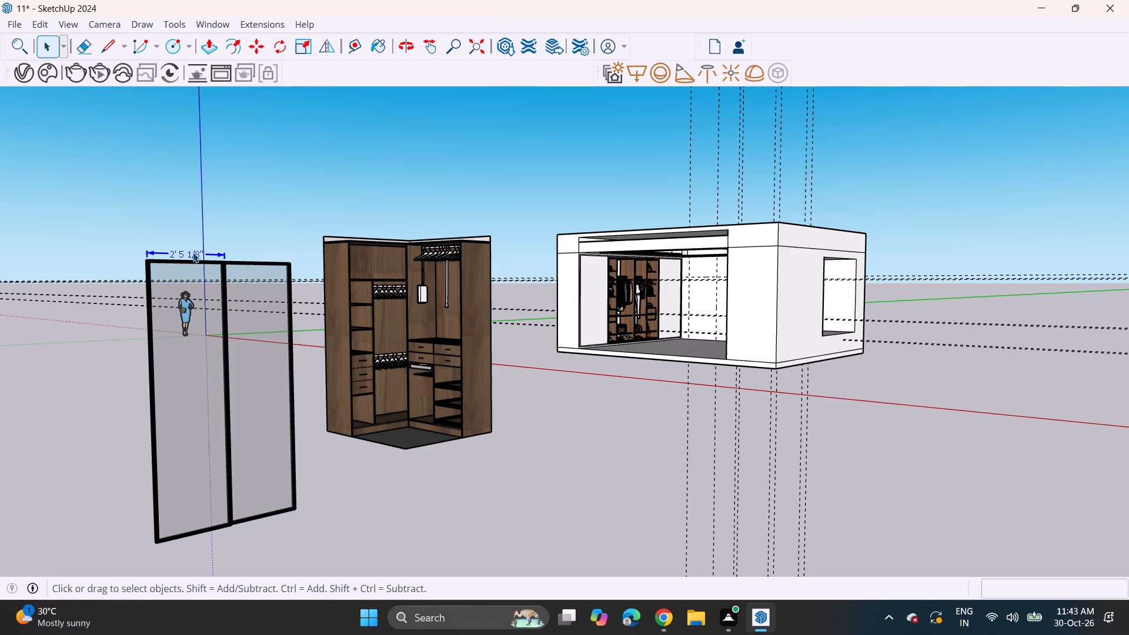
right_click(193, 252)
click(240, 284)
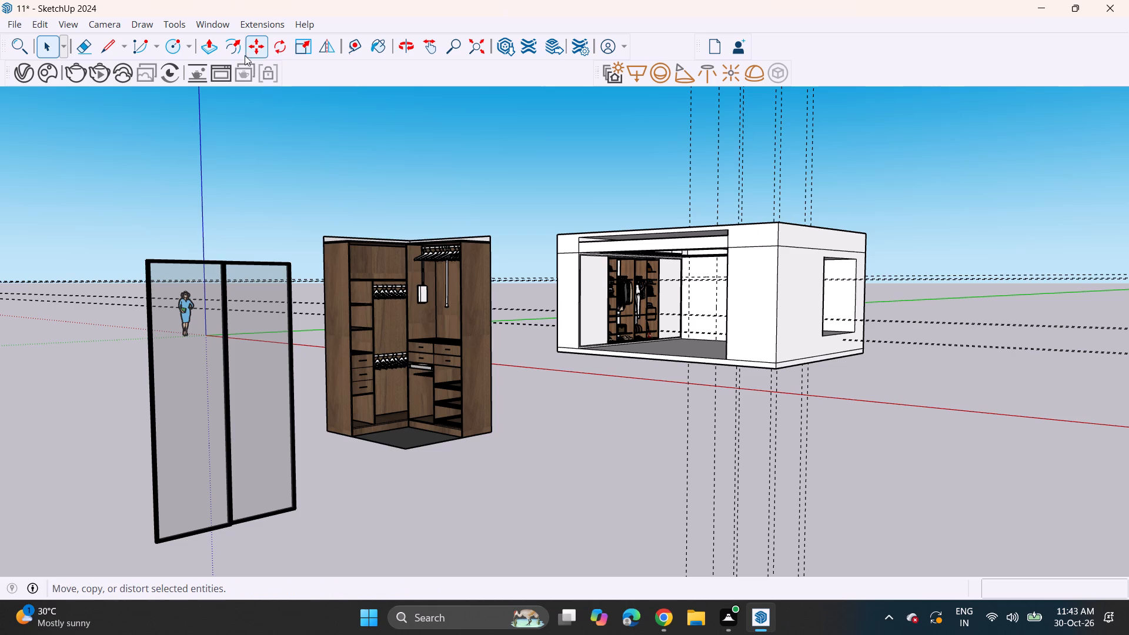
Group the two glass door panels into a single object.
click(259, 54)
key(space)
click(212, 366)
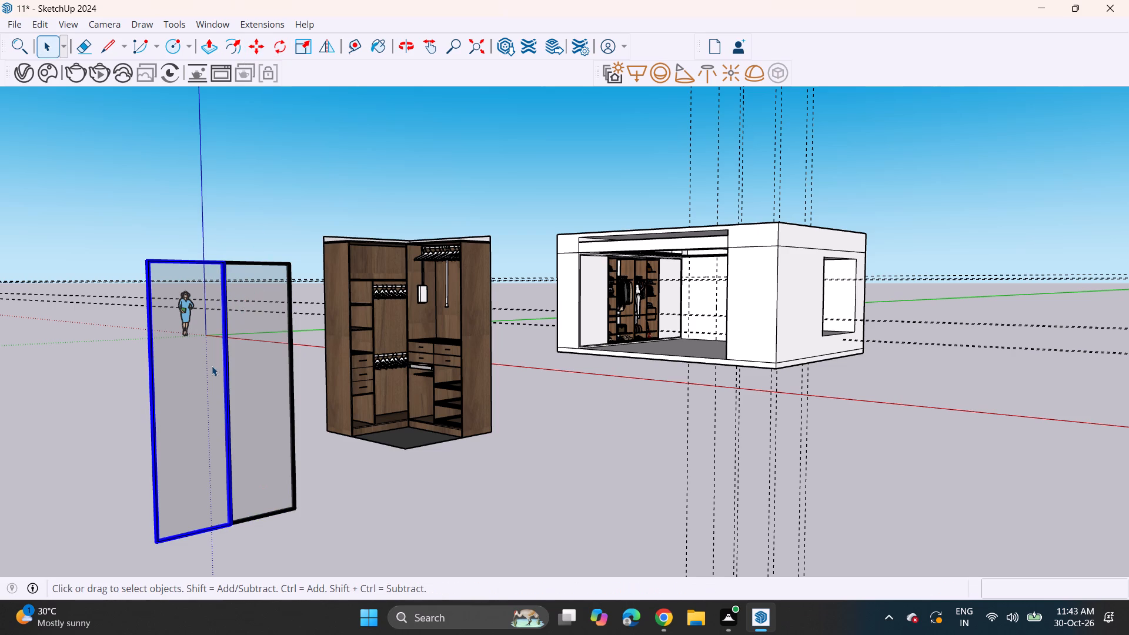
ctrl+click(260, 382)
ctrl+right_click(260, 382)
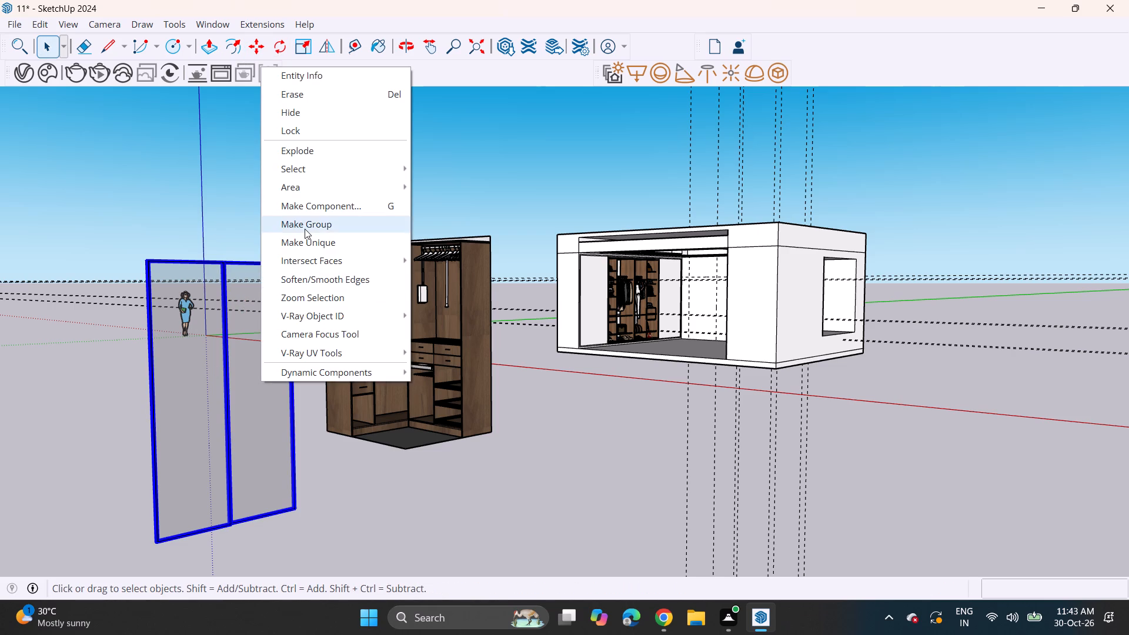
click(305, 229)
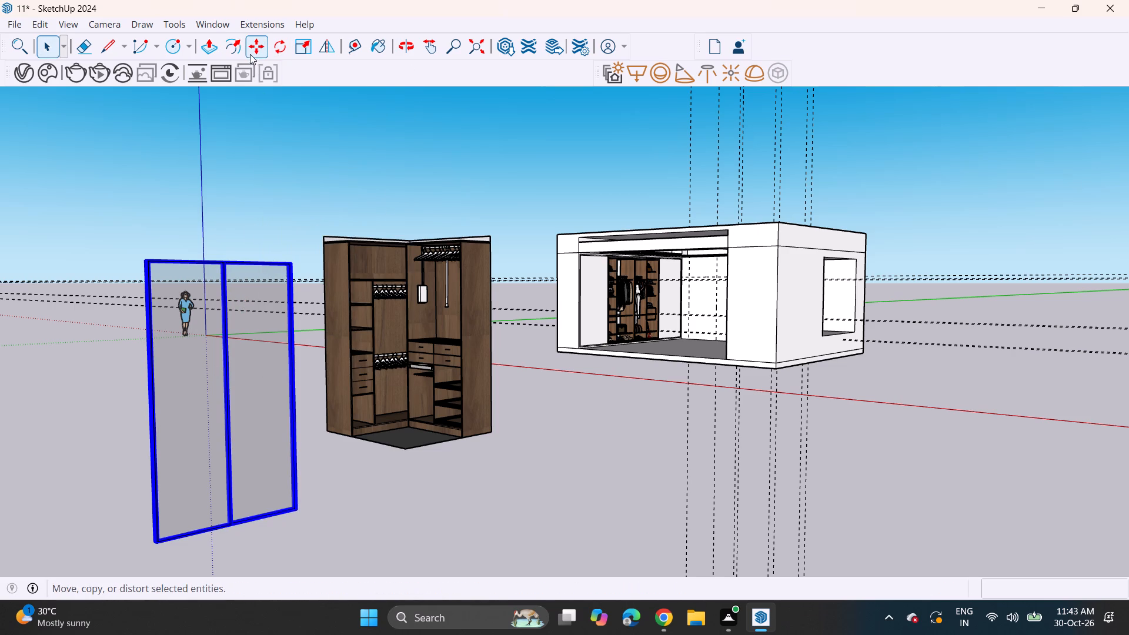
Move the grouped glass doors about 67' 5" into the room, in front of the niche wardrobe's handbag and red-heels side.
click(250, 54)
click(298, 510)
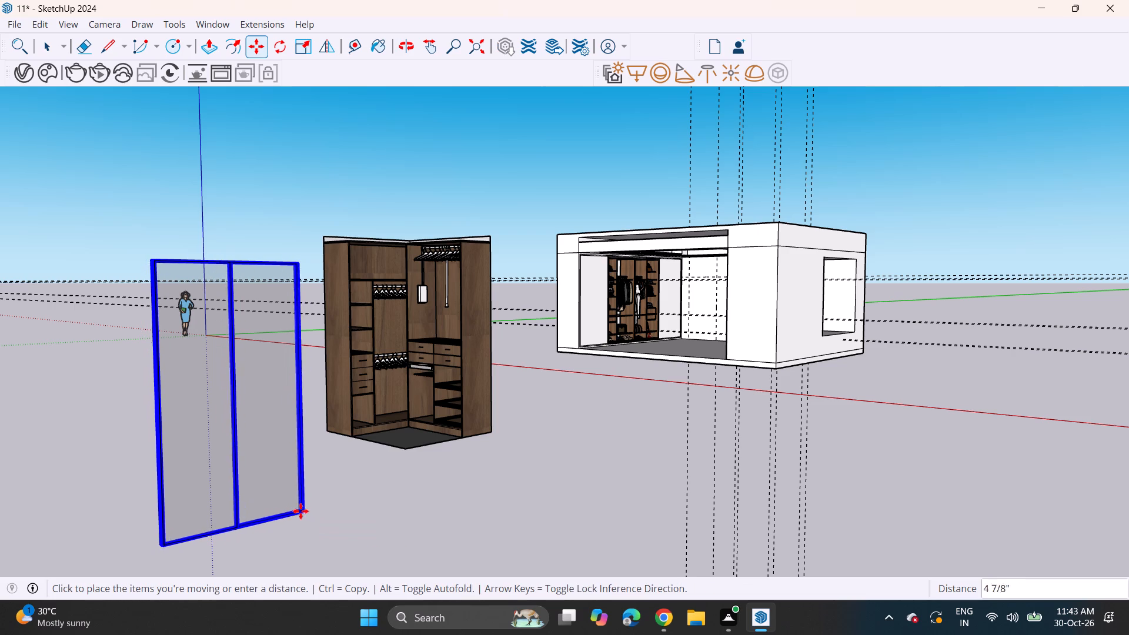
key(Escape)
click(300, 516)
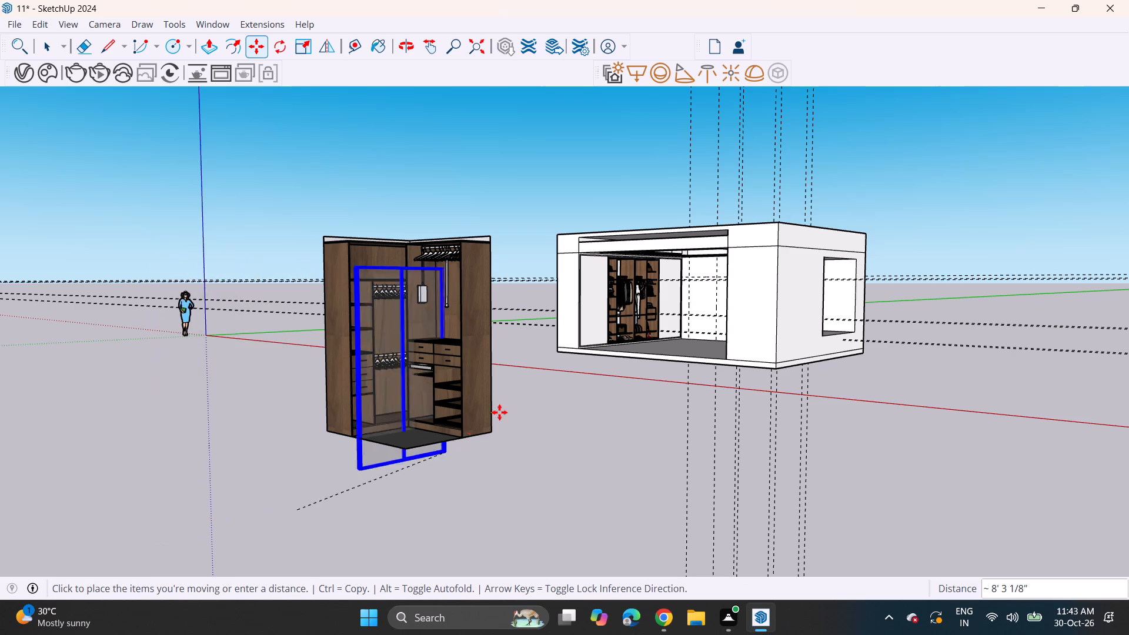
scroll(591, 365, up, 4)
scroll(679, 316, up, 8)
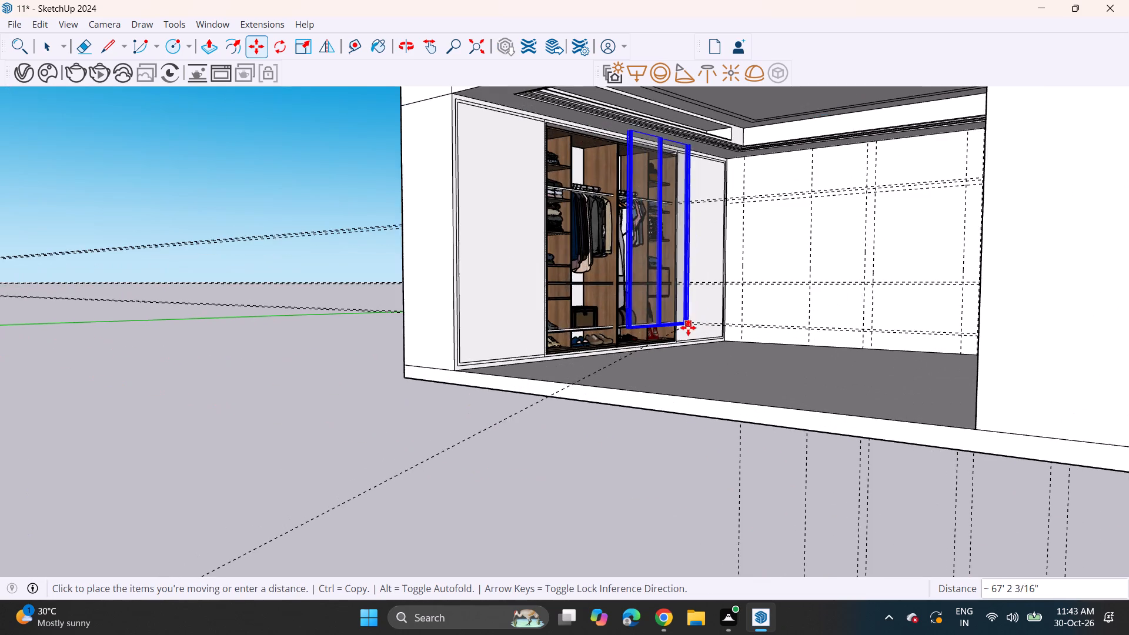
scroll(688, 327, up, 18)
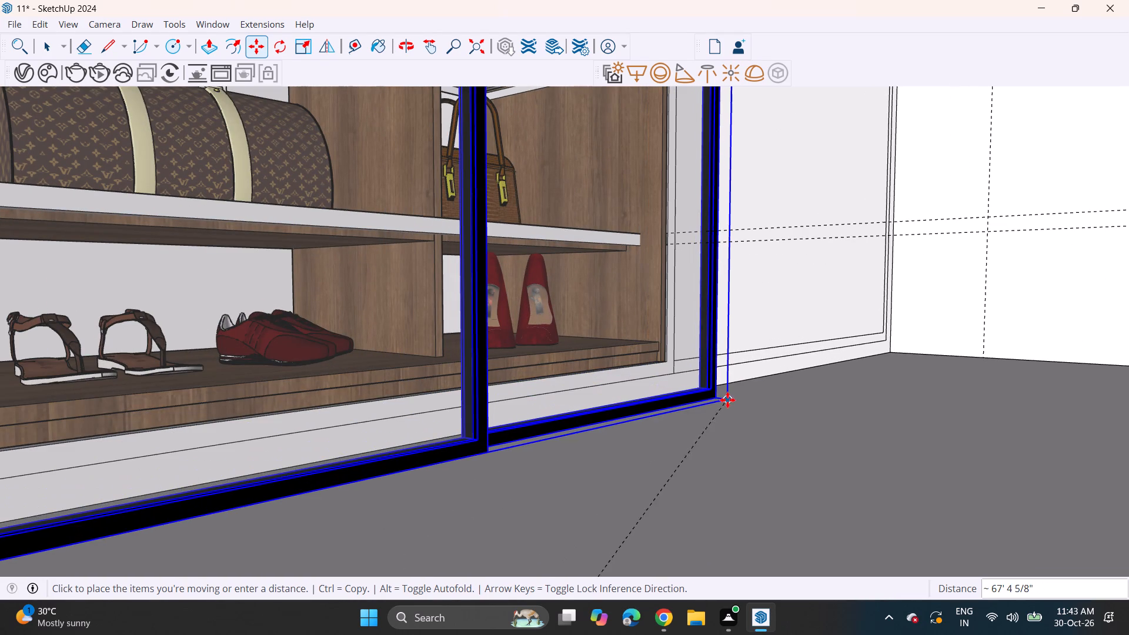
click(727, 400)
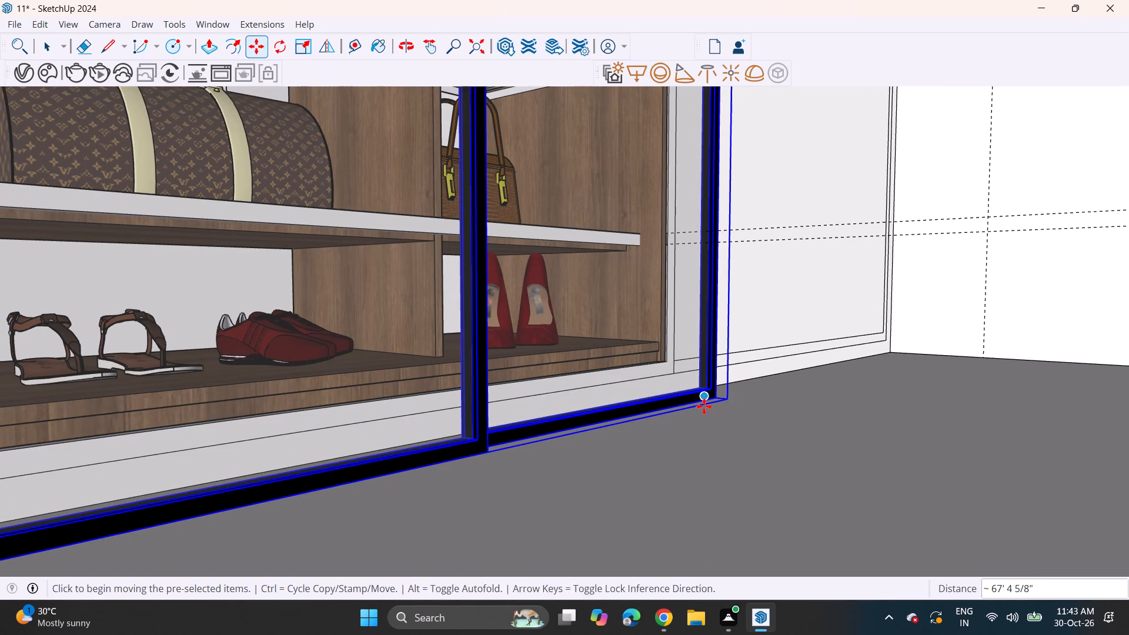
Shift the door group about 3 11/16" by its lower outer corner to meet the wardrobe niche's bottom corner.
scroll(704, 409, up, 3)
middle_drag(697, 415, 708, 457)
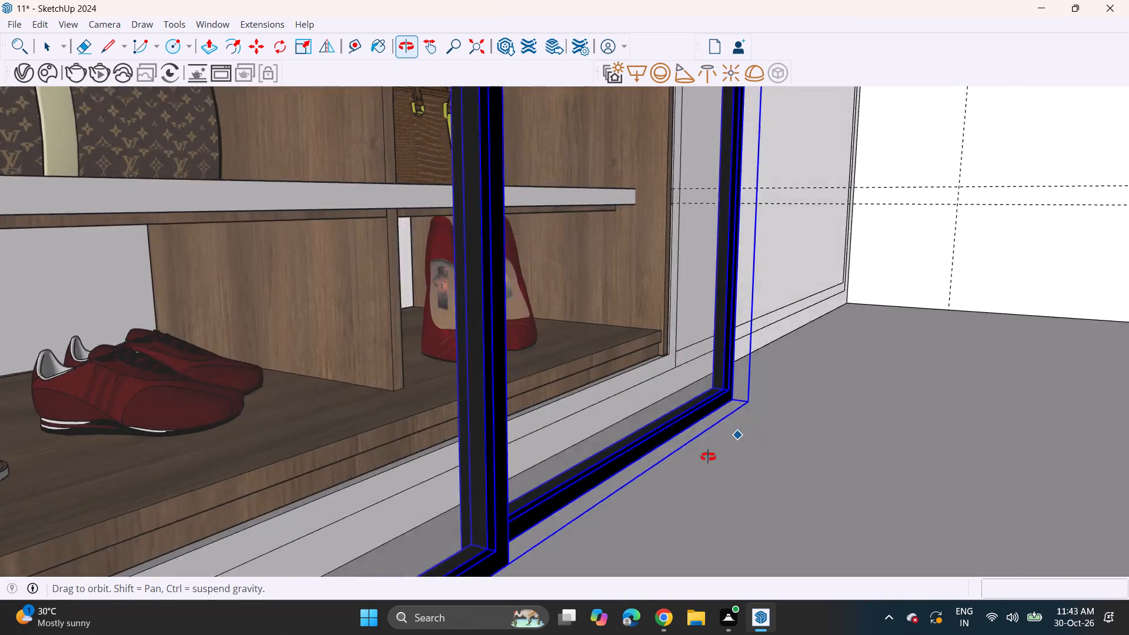
middle_drag(708, 457, 291, 474)
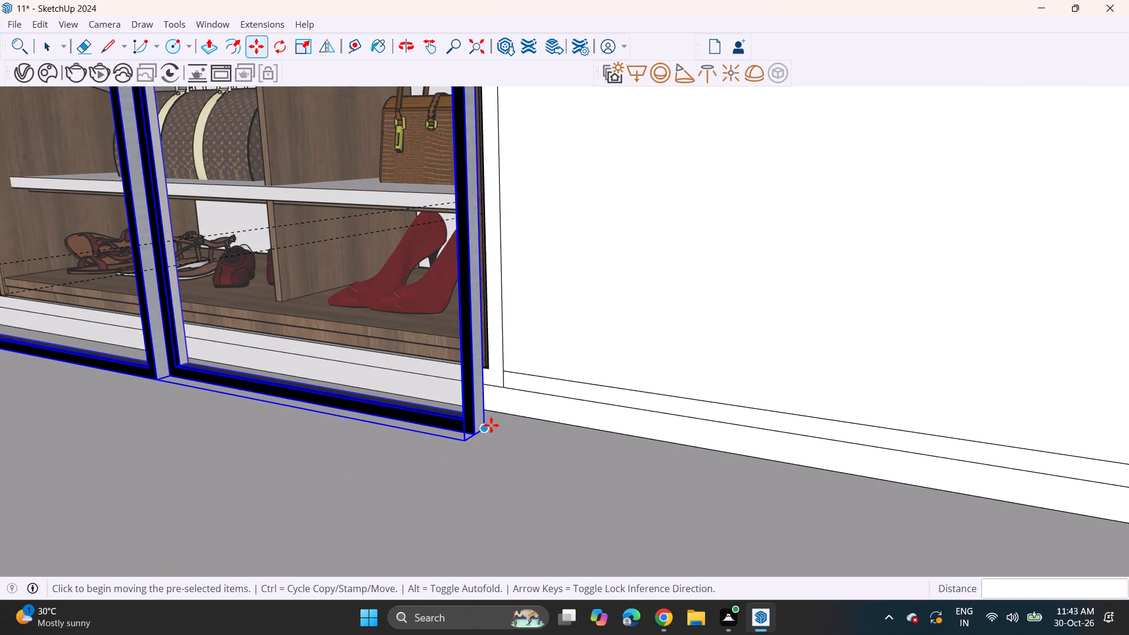
click(487, 432)
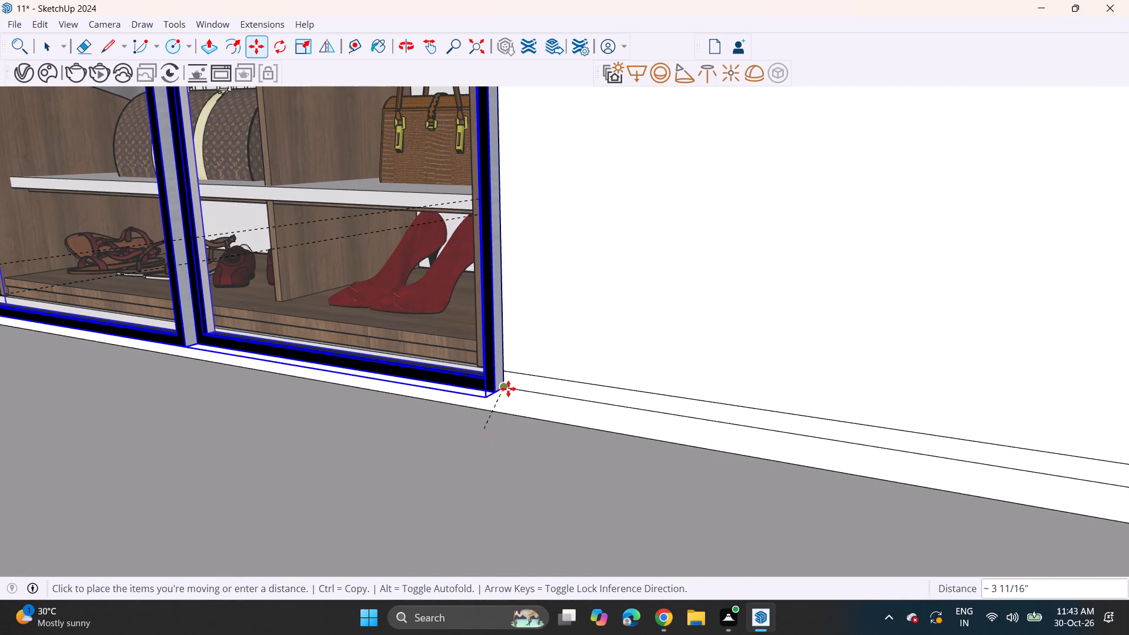
click(508, 389)
Copy the glass door pair about 4' 11 11/16" along the wardrobe front to cover its other half.
middle_drag(329, 383, 597, 353)
scroll(596, 337, down, 9)
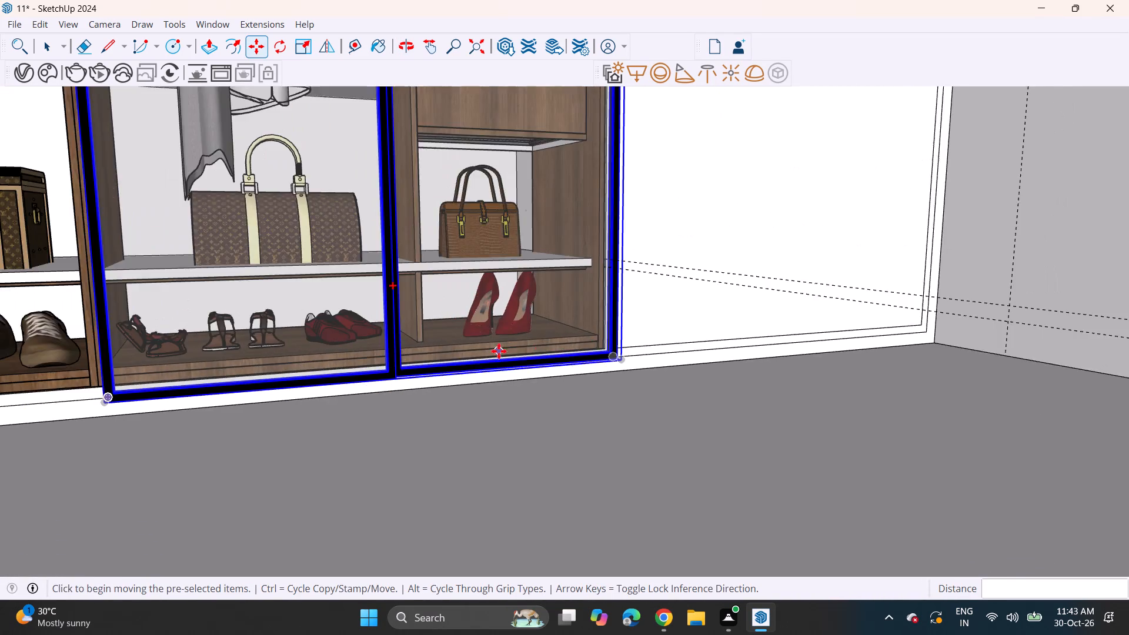
scroll(499, 351, down, 3)
middle_click(463, 348)
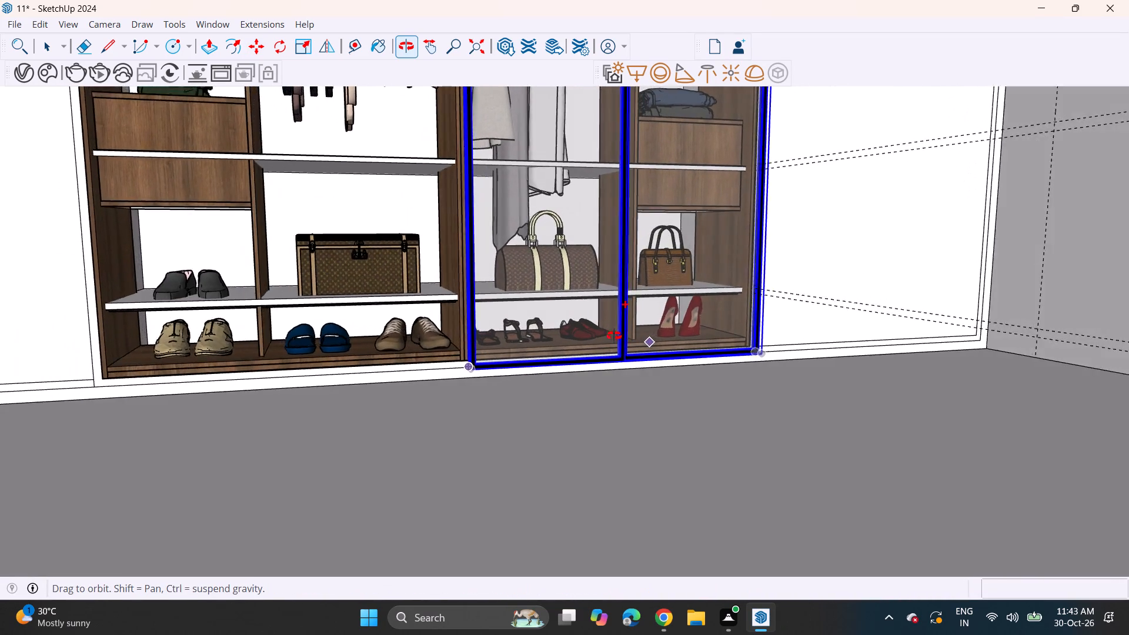
scroll(764, 364, up, 3)
middle_drag(778, 366, 674, 369)
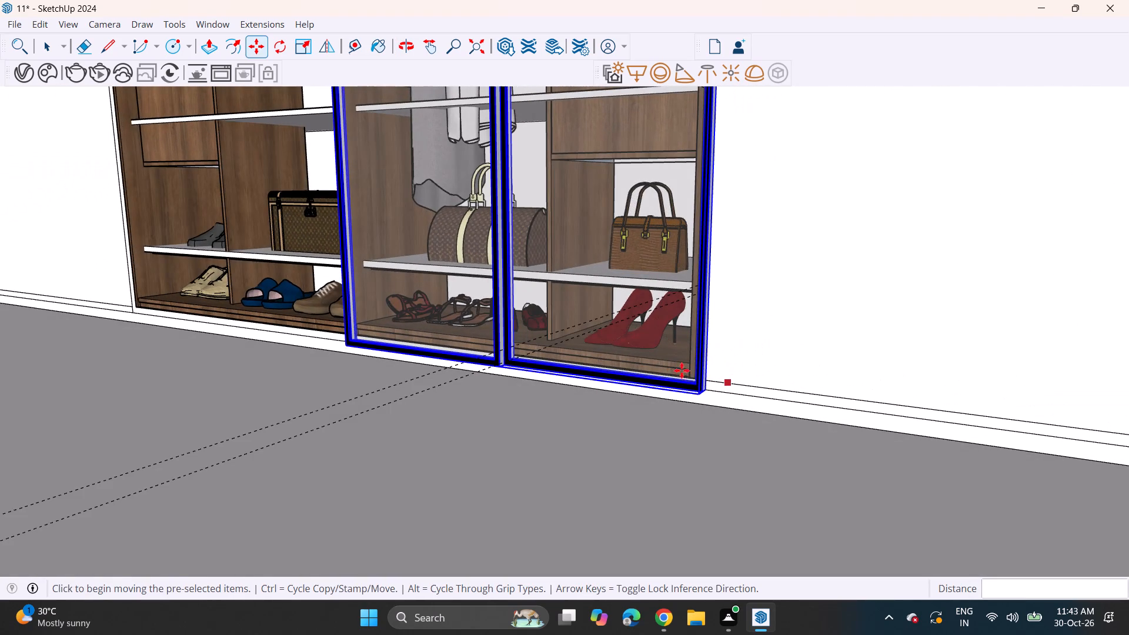
scroll(712, 395, up, 4)
click(706, 390)
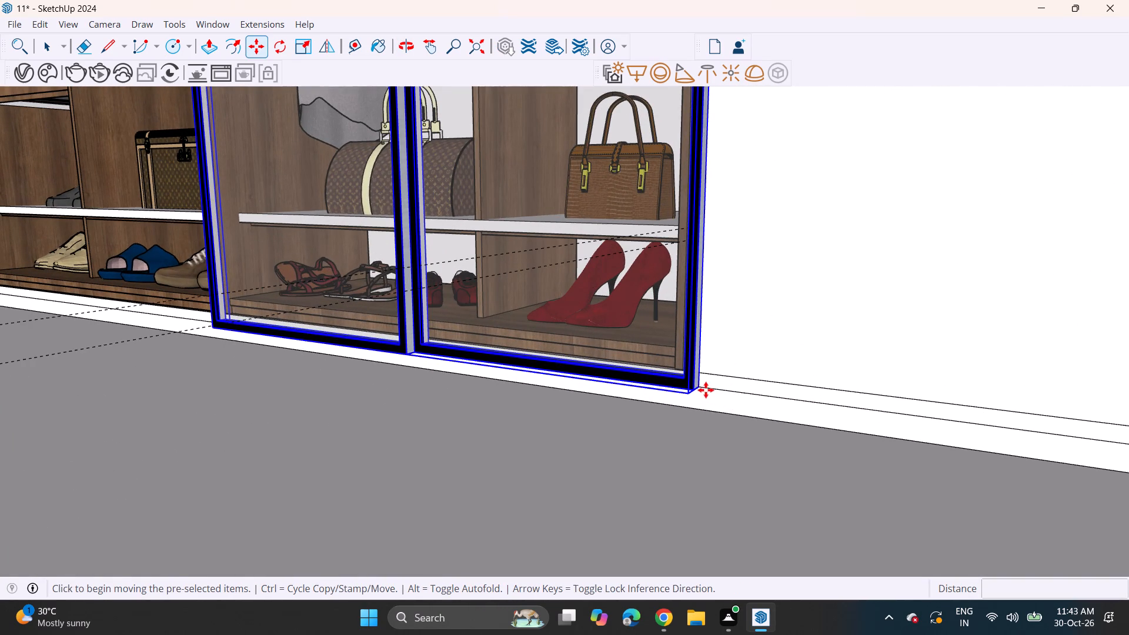
middle_drag(459, 359, 713, 354)
shift+middle_drag(388, 391, 858, 346)
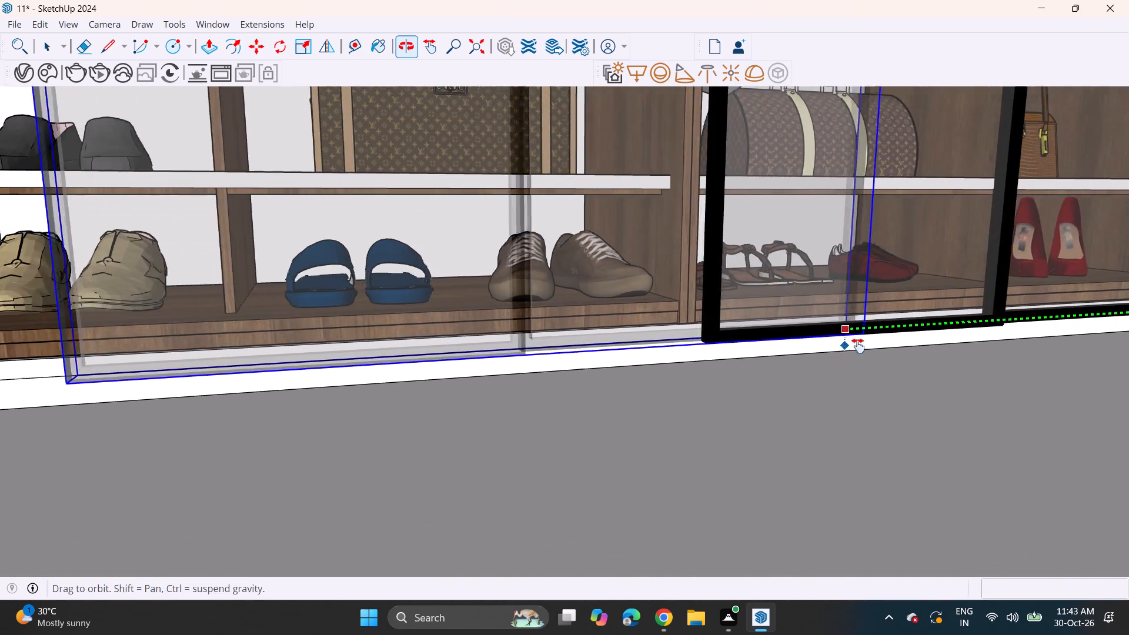
shift+middle_drag(858, 346, 983, 339)
scroll(776, 344, down, 3)
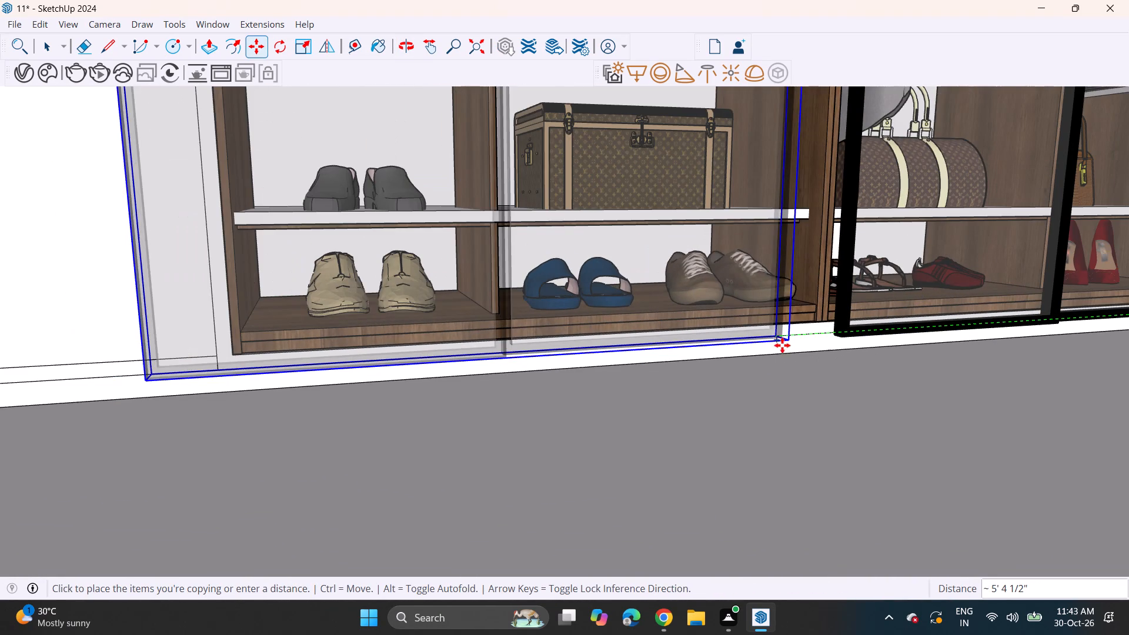
click(817, 339)
Move the copied door pair by its lower outer corner onto the niche's opposite bottom corner.
middle_drag(217, 428, 443, 434)
scroll(362, 457, up, 6)
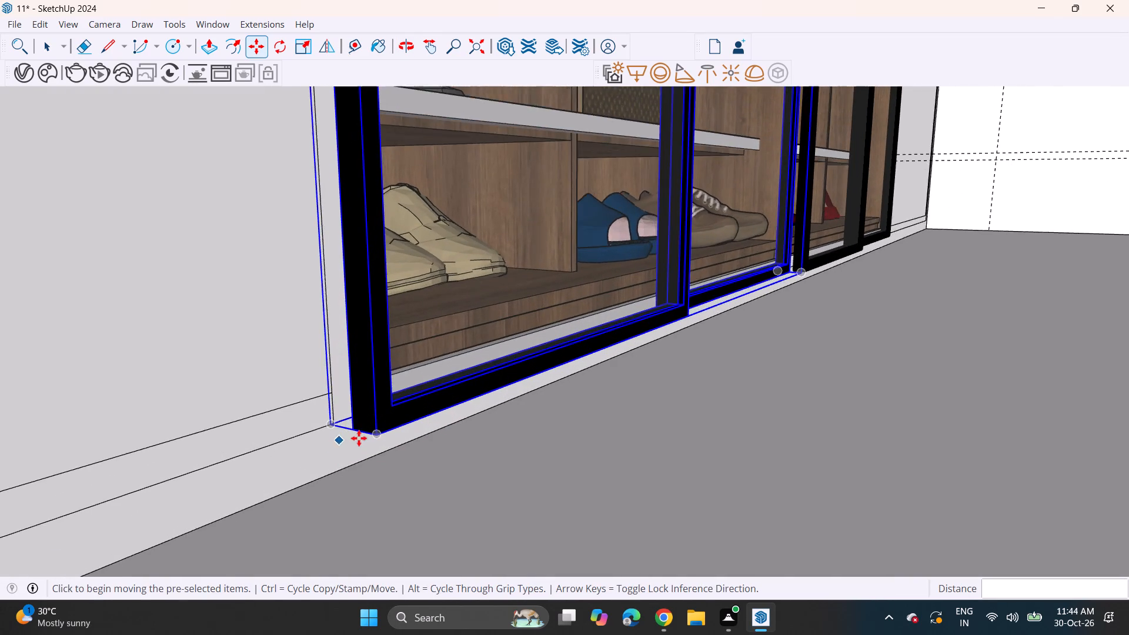
scroll(359, 438, up, 3)
click(345, 426)
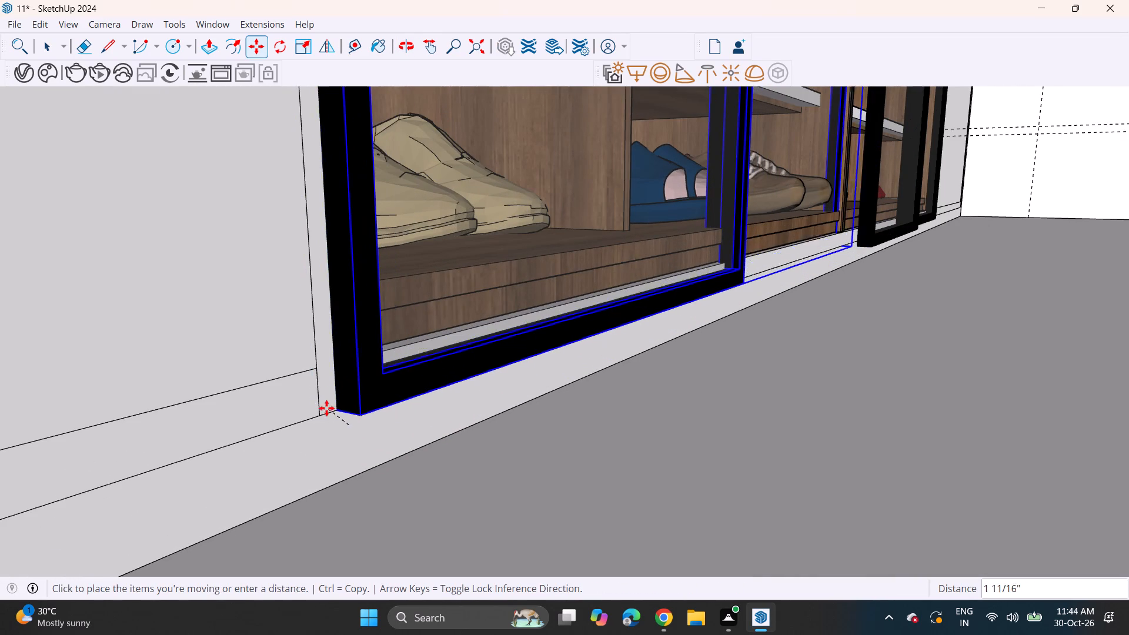
click(320, 415)
Examine how the two glass door pairs fit across the wardrobe front, including their meeting line and top edge.
scroll(576, 308, down, 5)
middle_drag(631, 268, 492, 271)
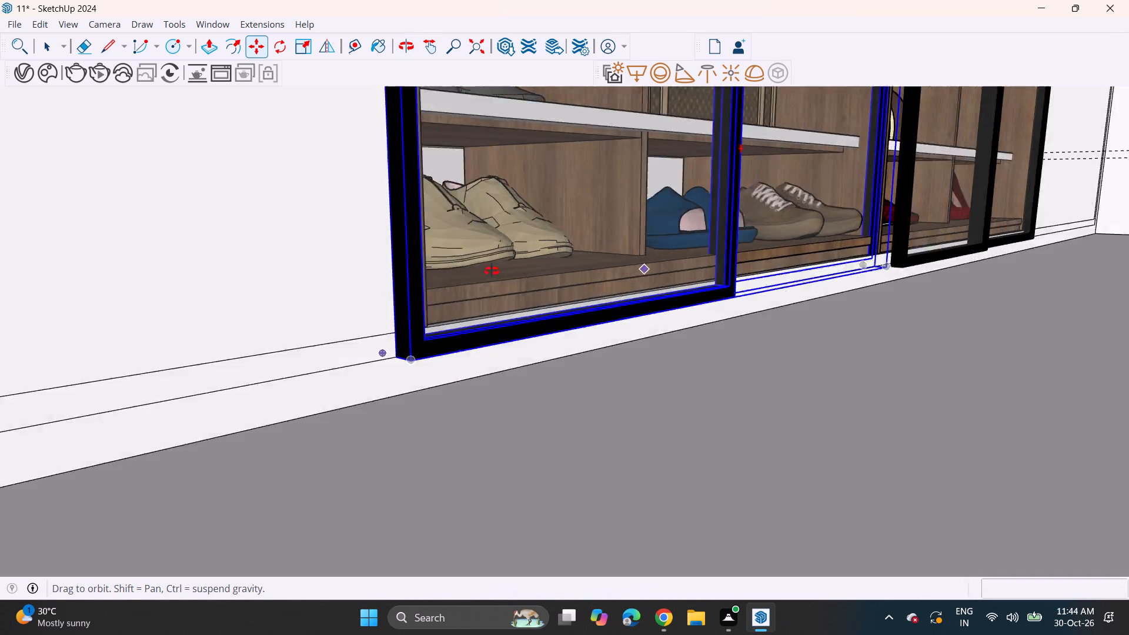
middle_drag(492, 271, 252, 346)
scroll(590, 321, down, 4)
shift+middle_drag(672, 311, 178, 412)
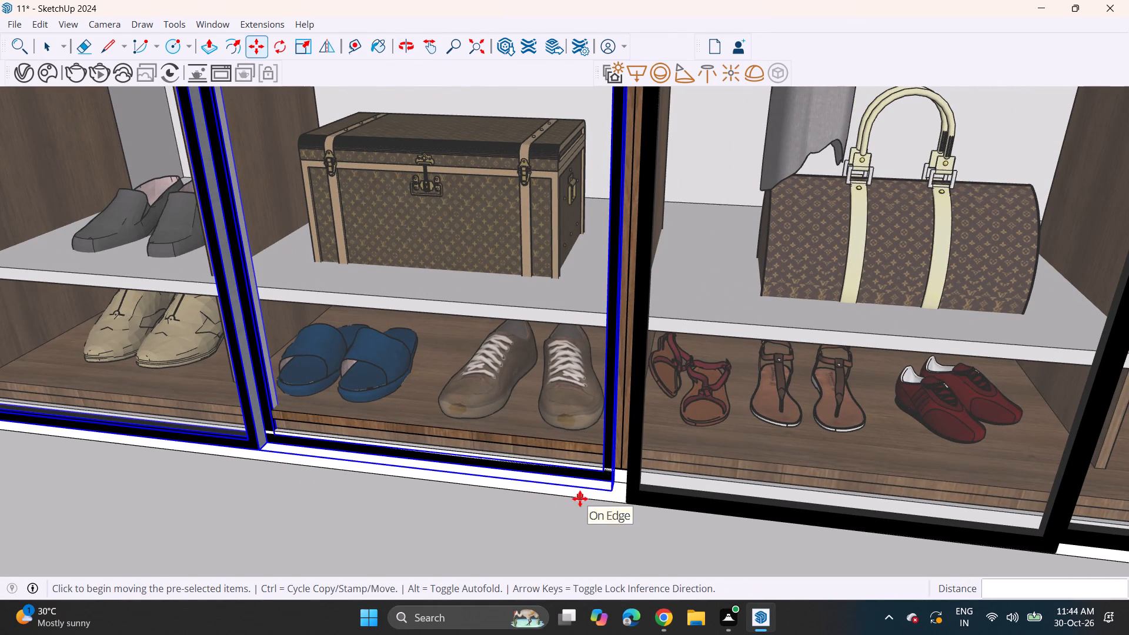
scroll(502, 486, down, 6)
middle_drag(519, 473, 677, 397)
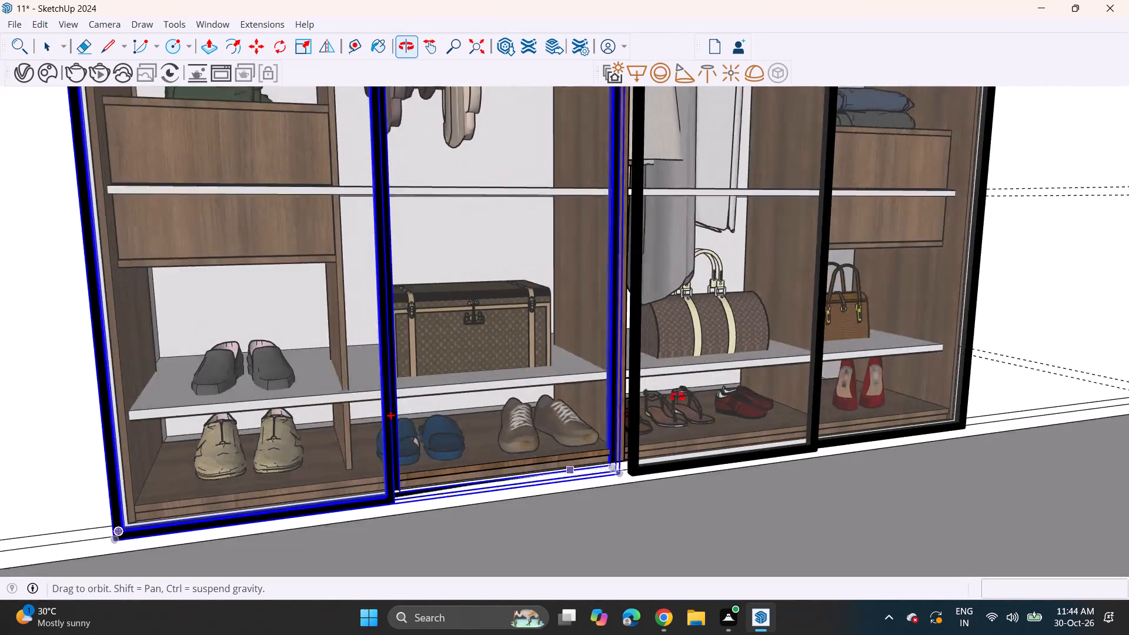
middle_drag(677, 397, 797, 319)
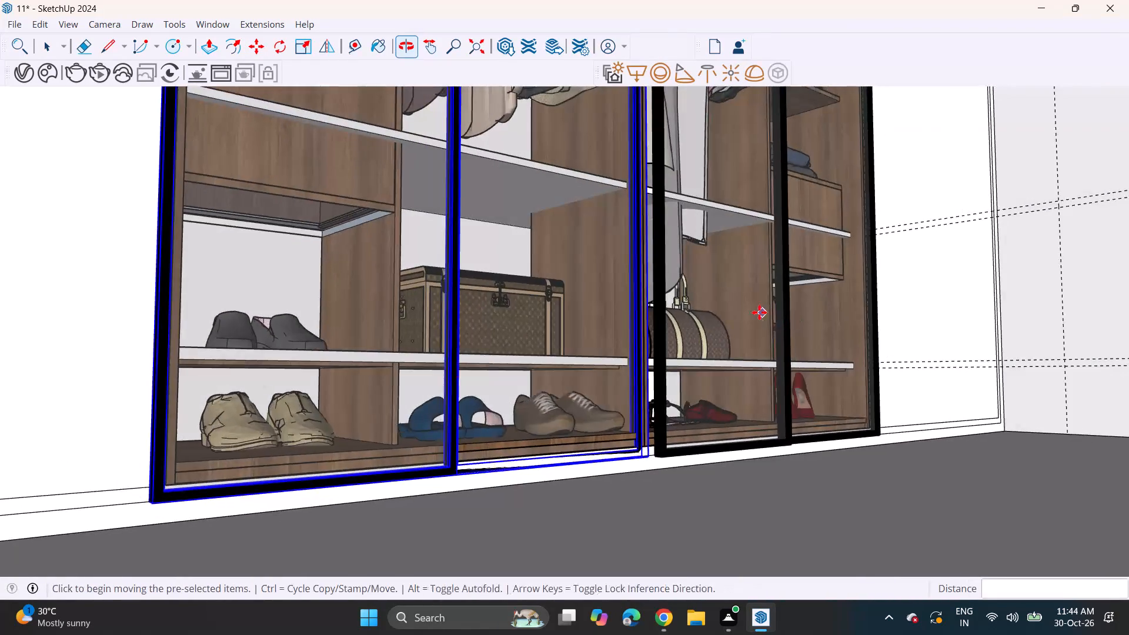
scroll(759, 312, down, 10)
shift+middle_drag(546, 343, 465, 430)
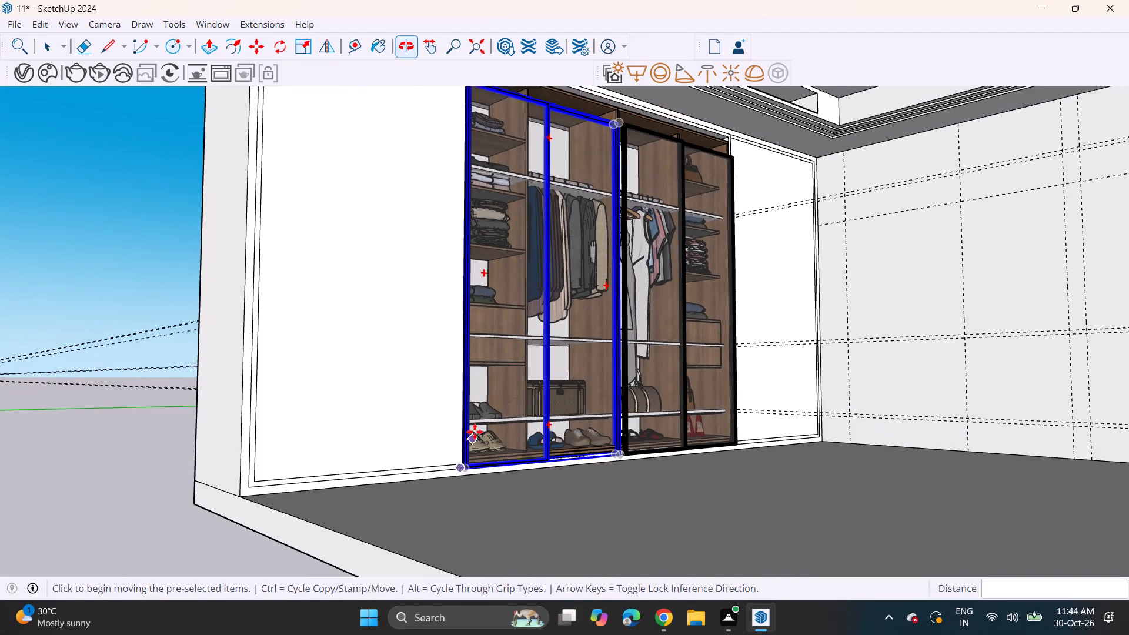
middle_click(539, 476)
shift+middle_drag(526, 382, 541, 443)
middle_drag(530, 379, 549, 470)
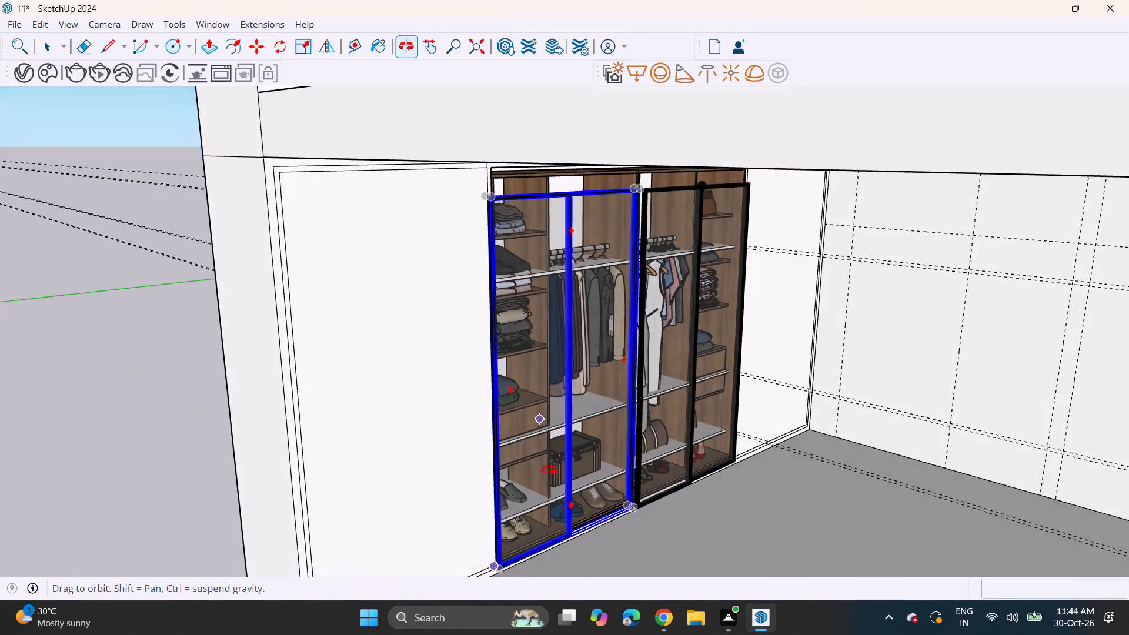
middle_drag(549, 470, 482, 443)
Nudge the copied door pair slightly by its lower inner corner, beside the original door pair.
scroll(604, 471, up, 12)
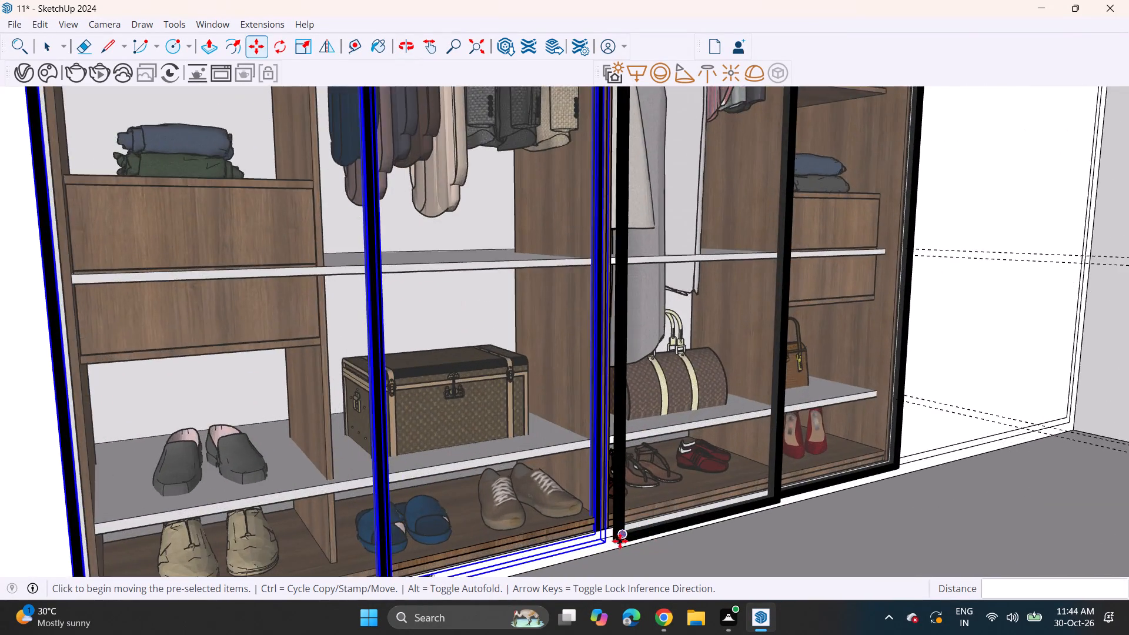
scroll(620, 541, up, 4)
scroll(592, 547, down, 4)
scroll(590, 532, up, 8)
middle_drag(579, 539, 370, 540)
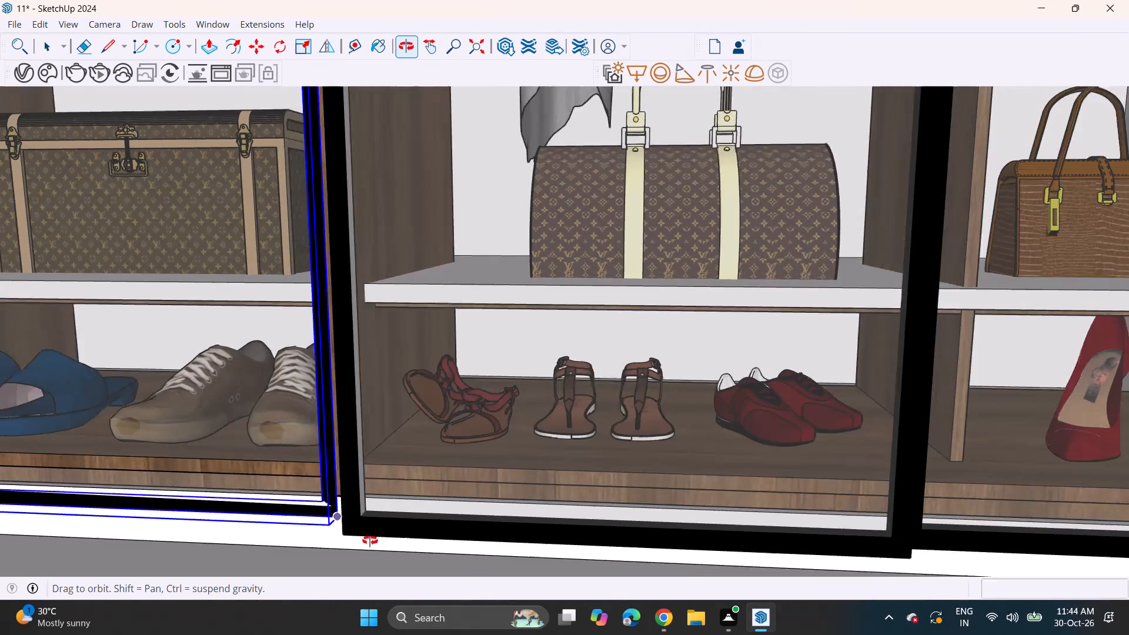
middle_drag(370, 540, 402, 532)
scroll(346, 517, up, 8)
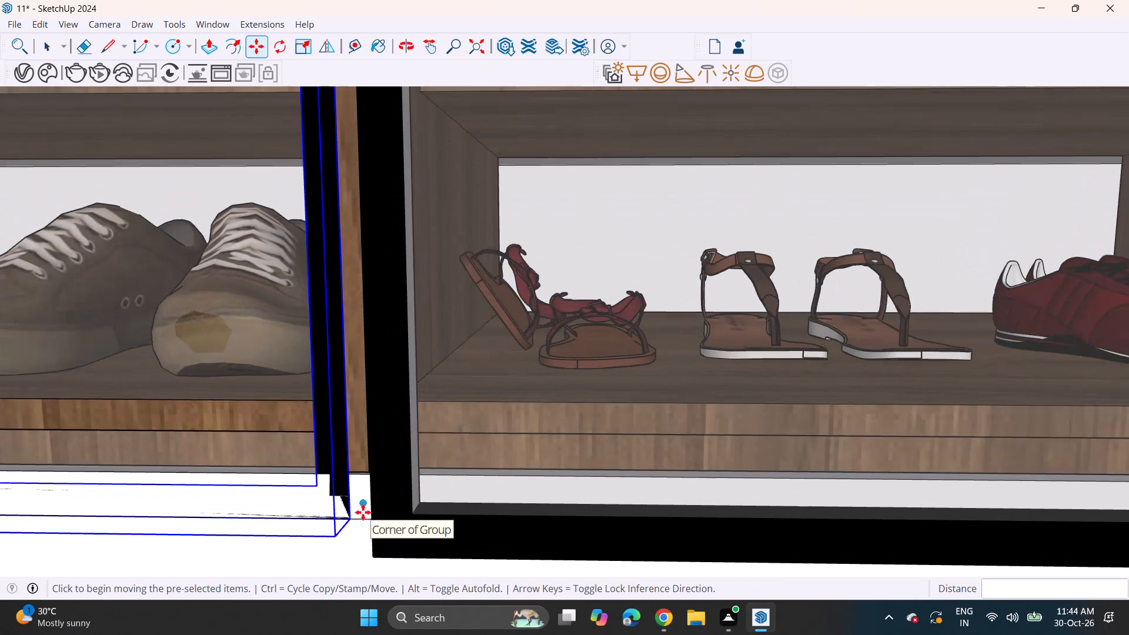
click(363, 512)
click(360, 520)
Deselect the copied doors and review how both door pairs sit along the wardrobe front.
scroll(316, 503, down, 6)
middle_drag(199, 510, 390, 418)
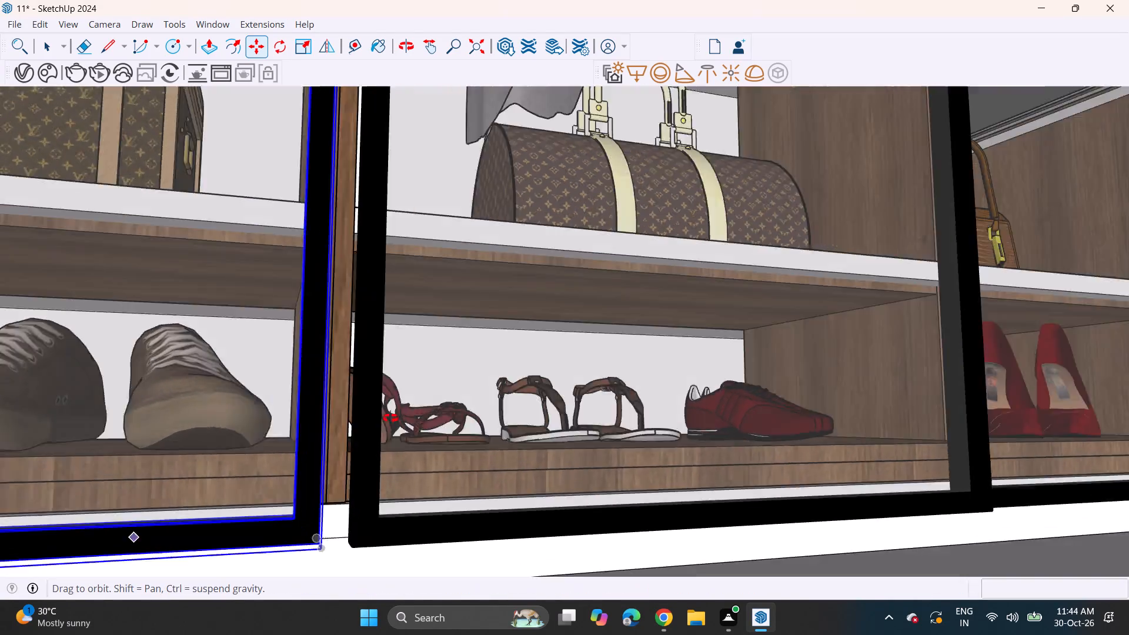
middle_drag(390, 418, 499, 427)
scroll(499, 423, down, 17)
scroll(311, 459, down, 7)
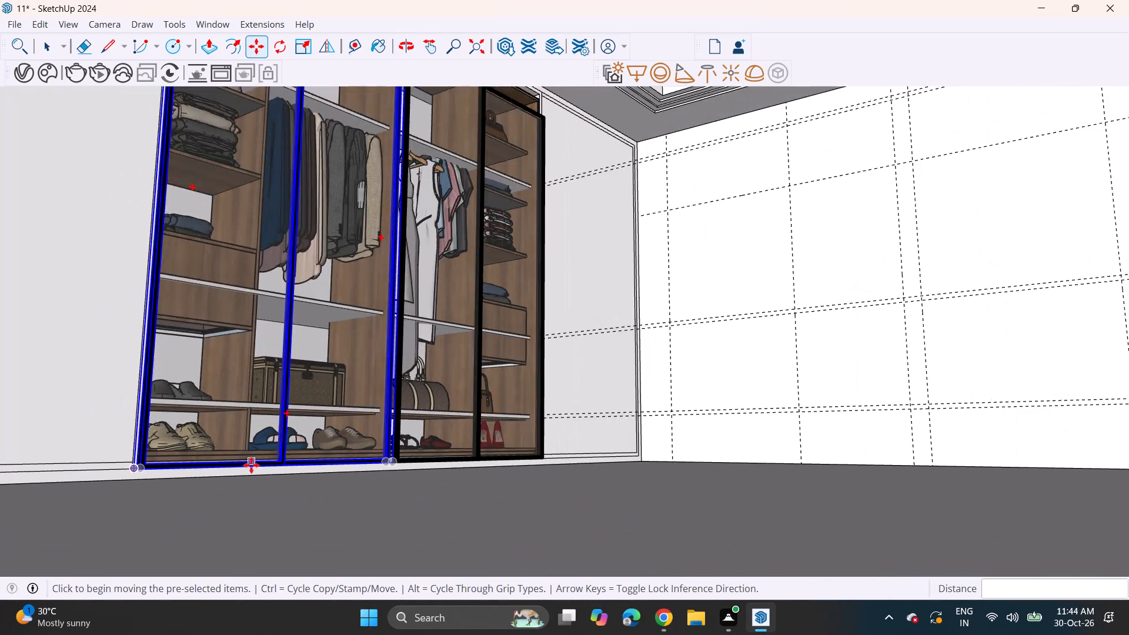
middle_drag(262, 466, 388, 499)
key(space)
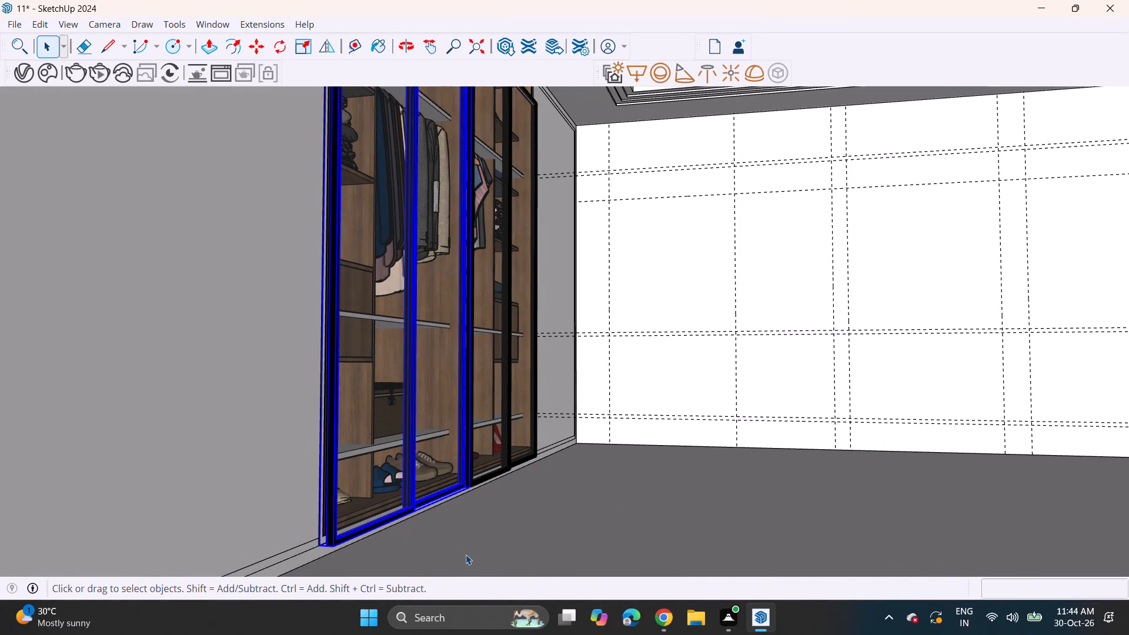
click(466, 555)
scroll(382, 543, up, 5)
scroll(352, 534, down, 4)
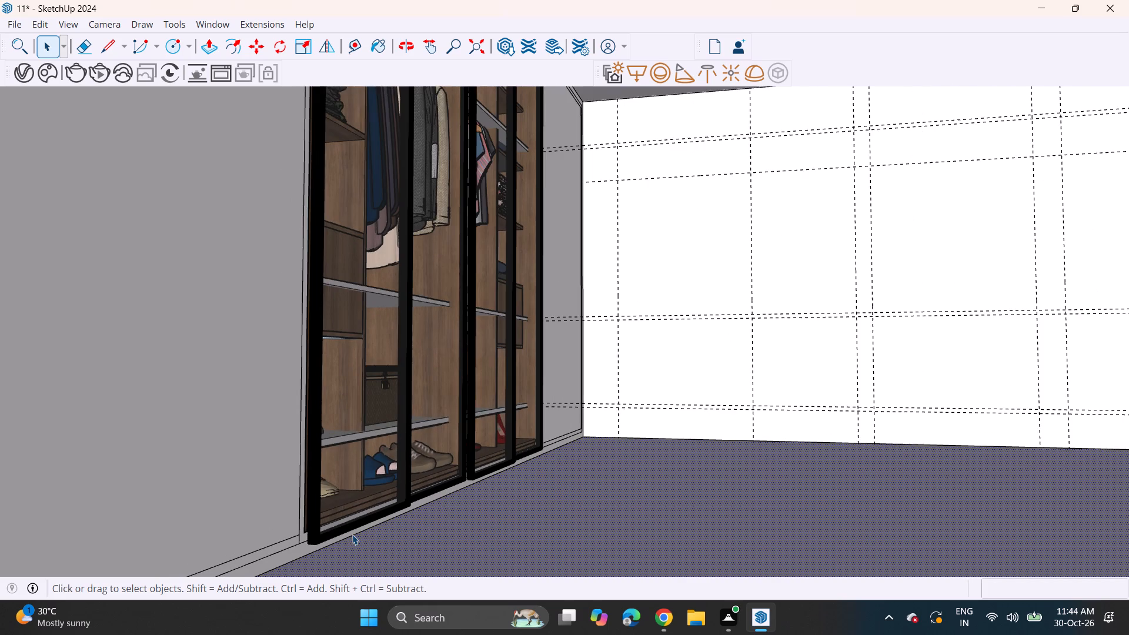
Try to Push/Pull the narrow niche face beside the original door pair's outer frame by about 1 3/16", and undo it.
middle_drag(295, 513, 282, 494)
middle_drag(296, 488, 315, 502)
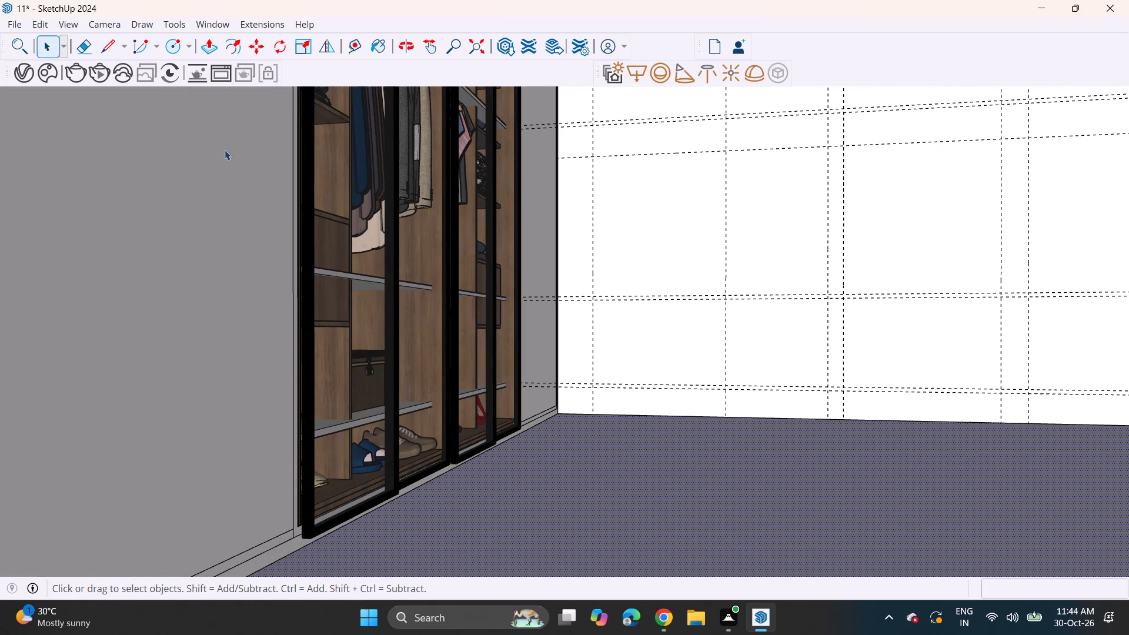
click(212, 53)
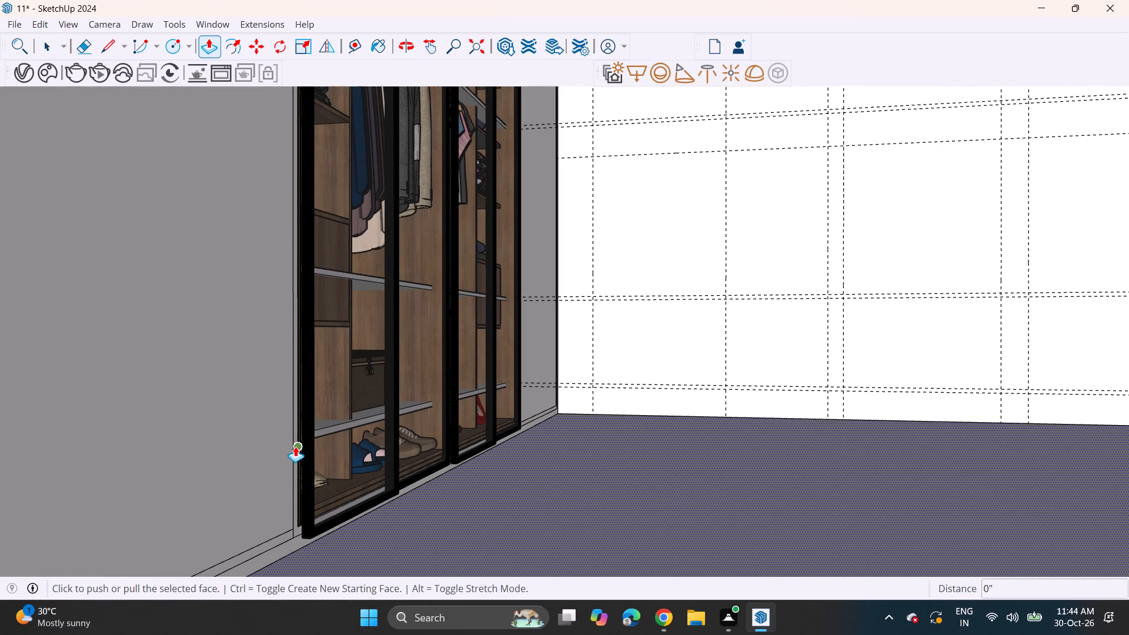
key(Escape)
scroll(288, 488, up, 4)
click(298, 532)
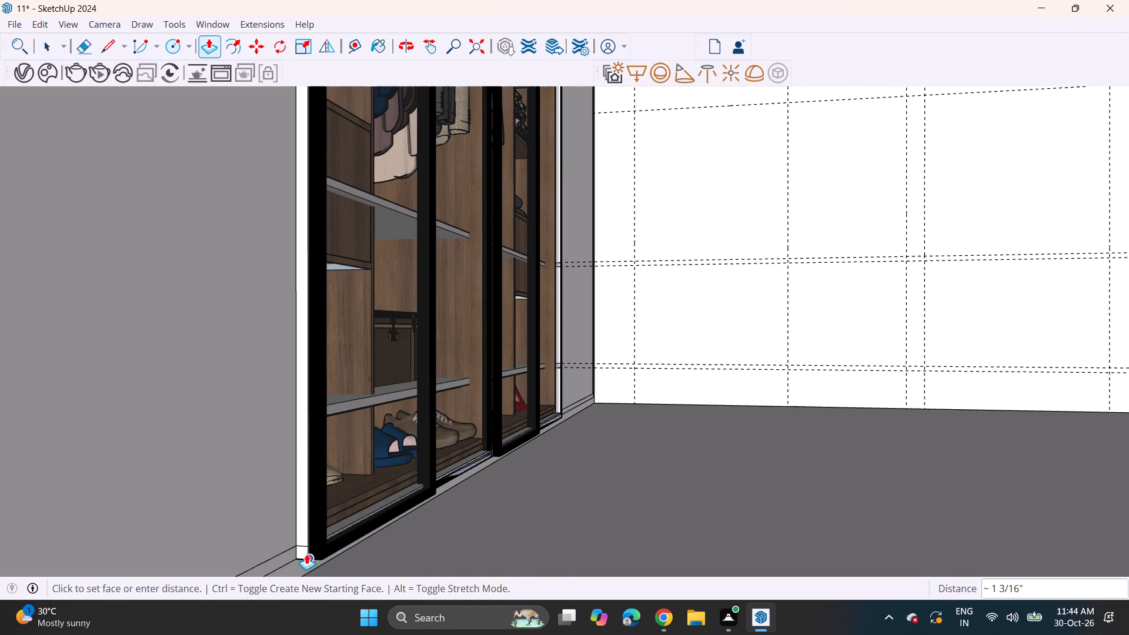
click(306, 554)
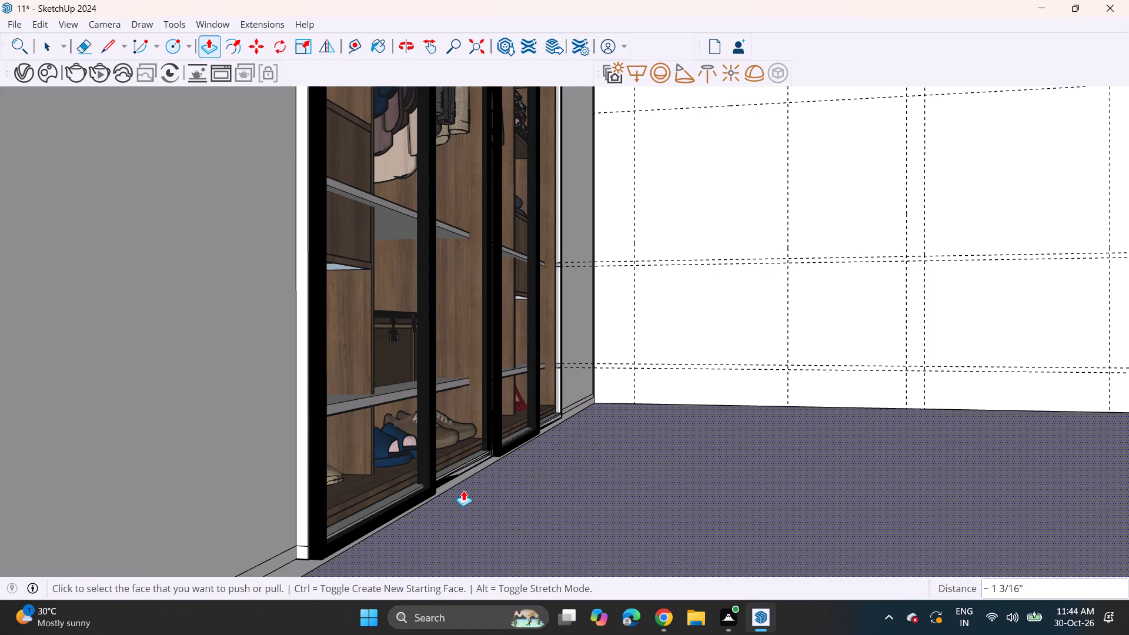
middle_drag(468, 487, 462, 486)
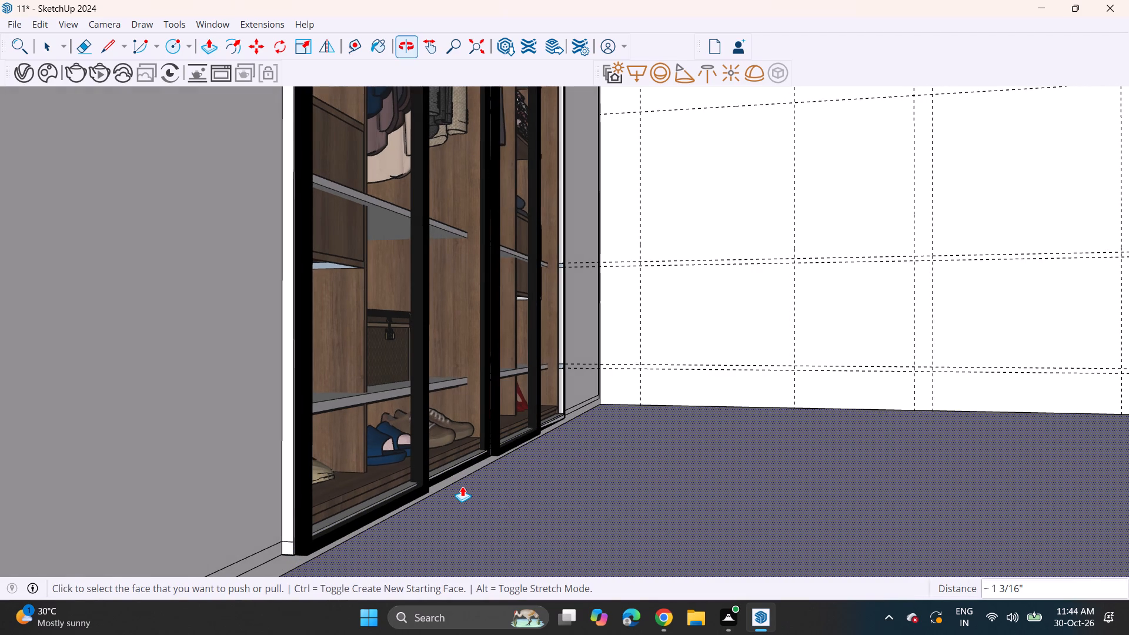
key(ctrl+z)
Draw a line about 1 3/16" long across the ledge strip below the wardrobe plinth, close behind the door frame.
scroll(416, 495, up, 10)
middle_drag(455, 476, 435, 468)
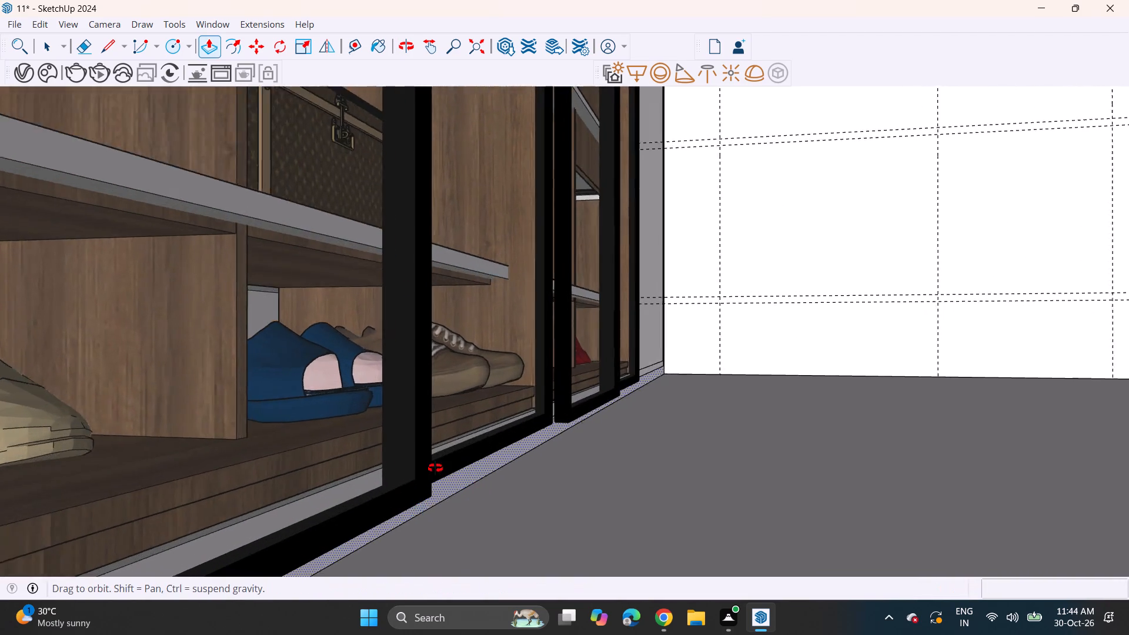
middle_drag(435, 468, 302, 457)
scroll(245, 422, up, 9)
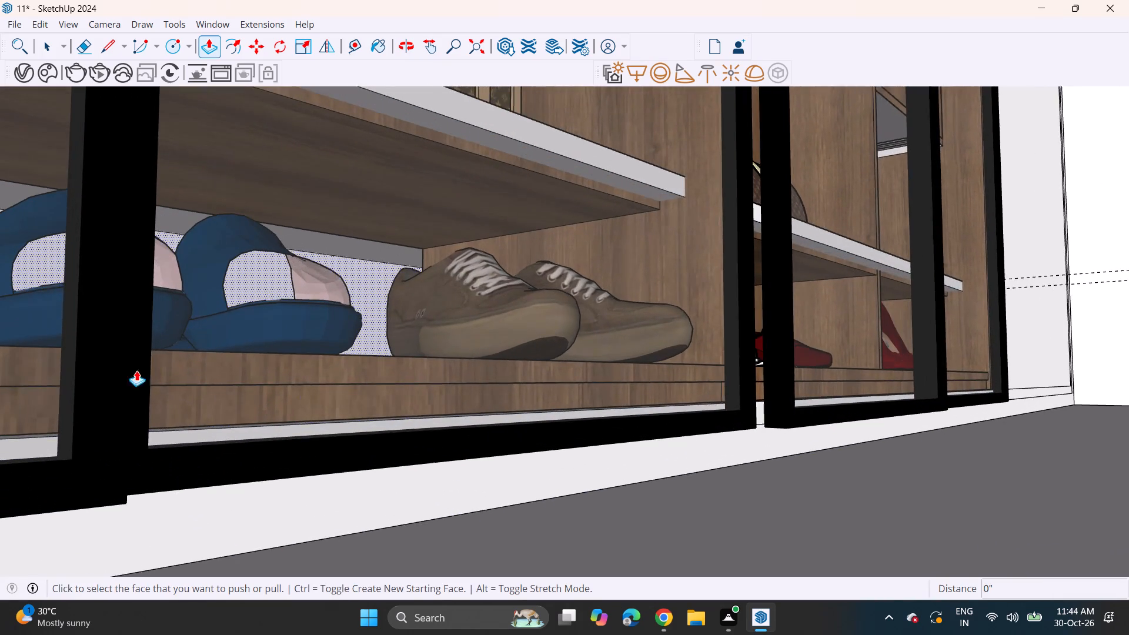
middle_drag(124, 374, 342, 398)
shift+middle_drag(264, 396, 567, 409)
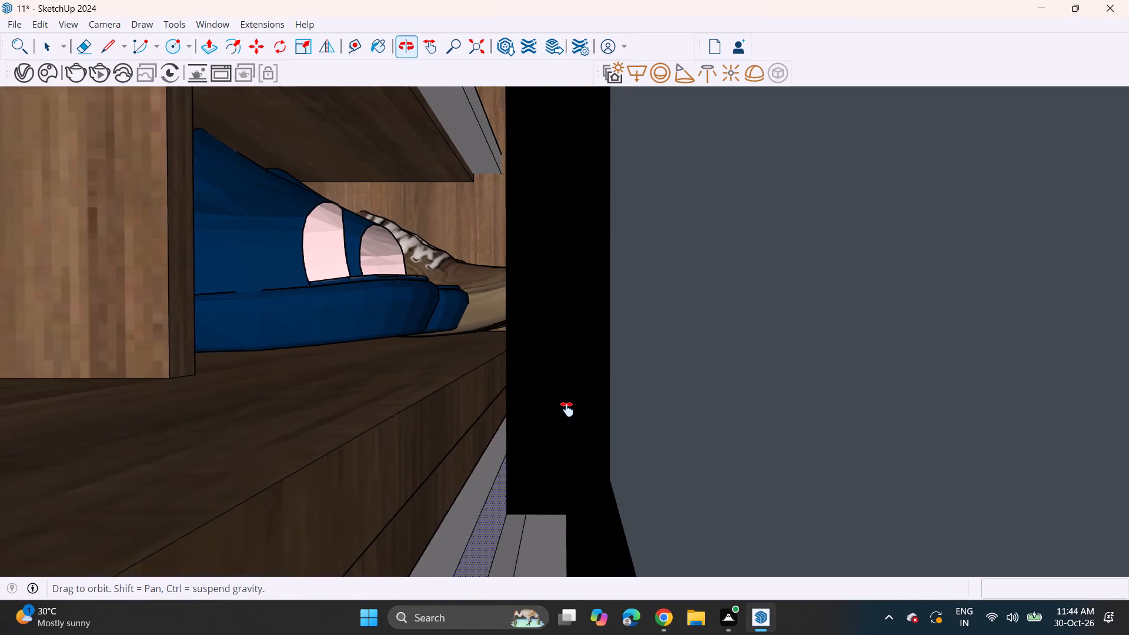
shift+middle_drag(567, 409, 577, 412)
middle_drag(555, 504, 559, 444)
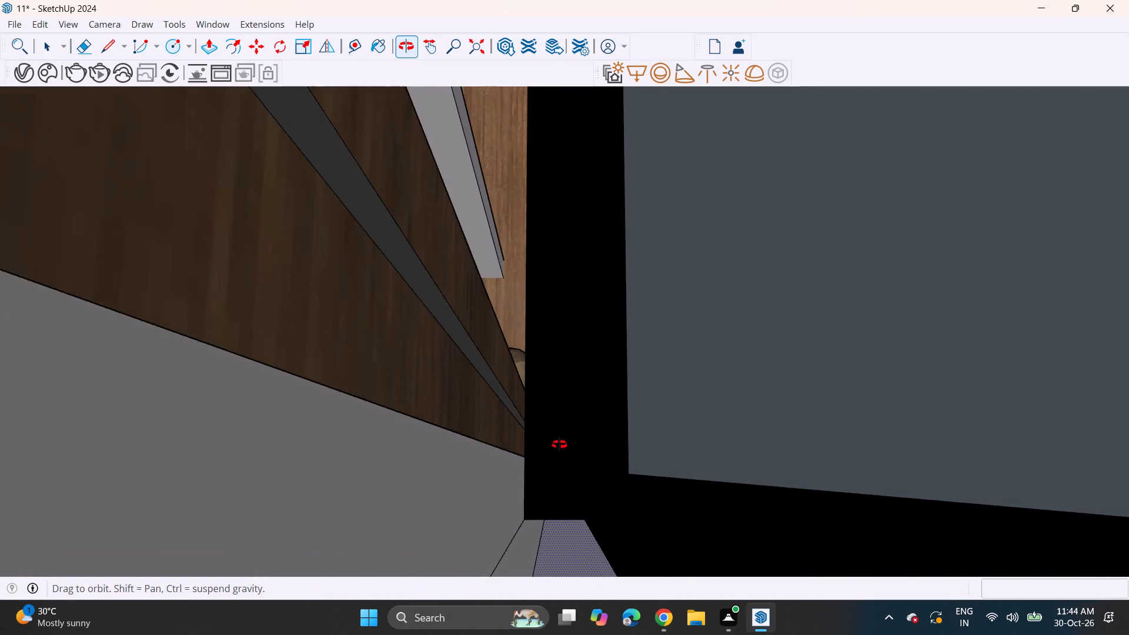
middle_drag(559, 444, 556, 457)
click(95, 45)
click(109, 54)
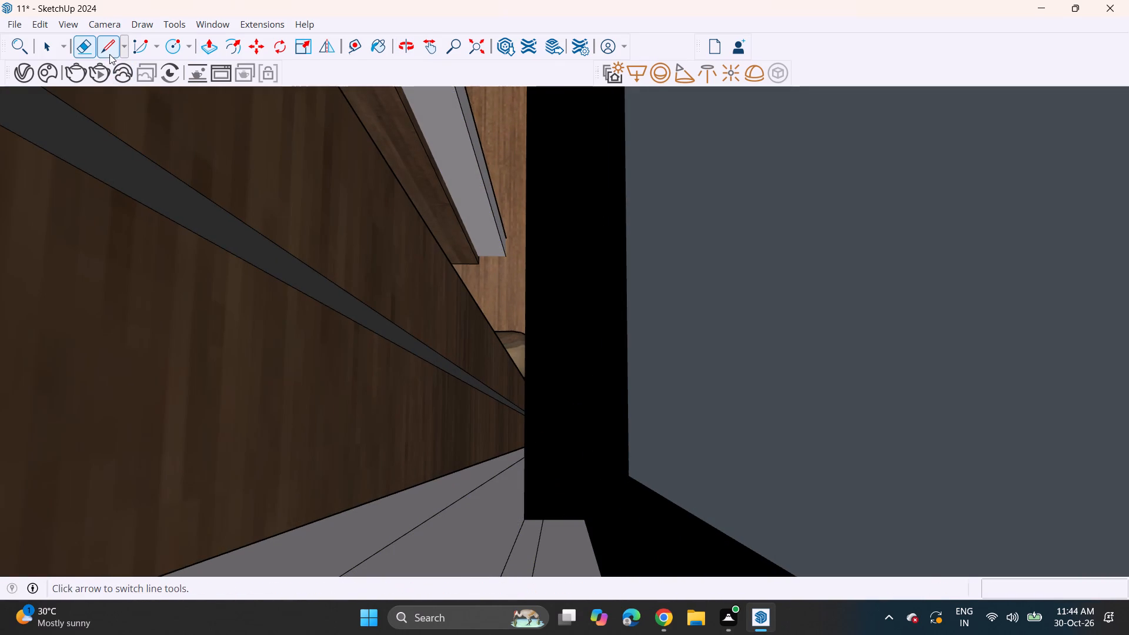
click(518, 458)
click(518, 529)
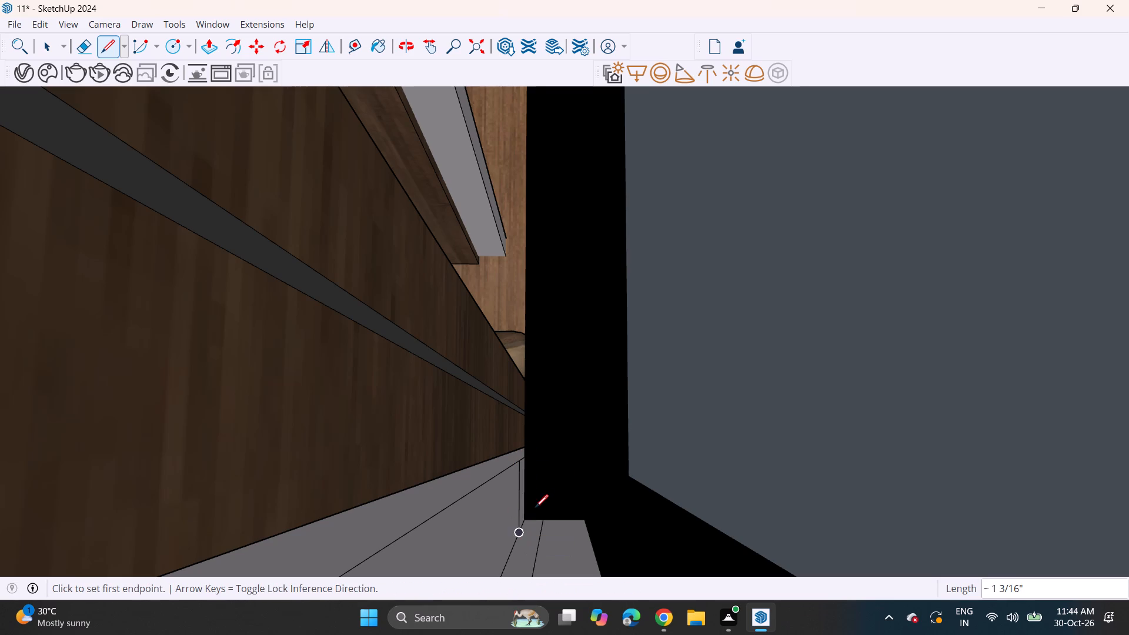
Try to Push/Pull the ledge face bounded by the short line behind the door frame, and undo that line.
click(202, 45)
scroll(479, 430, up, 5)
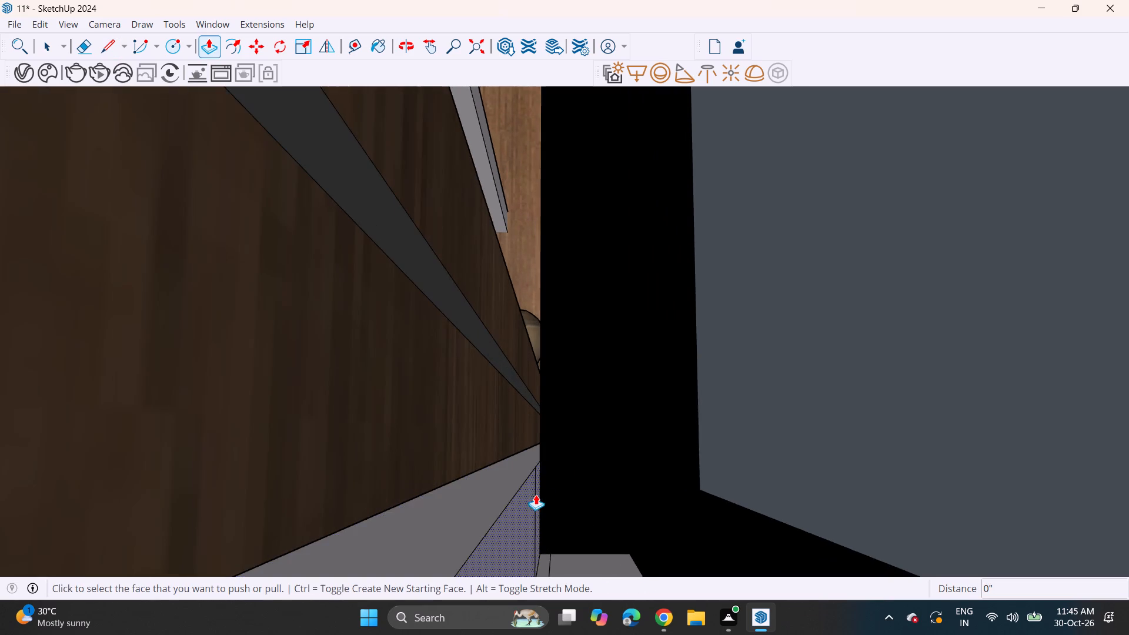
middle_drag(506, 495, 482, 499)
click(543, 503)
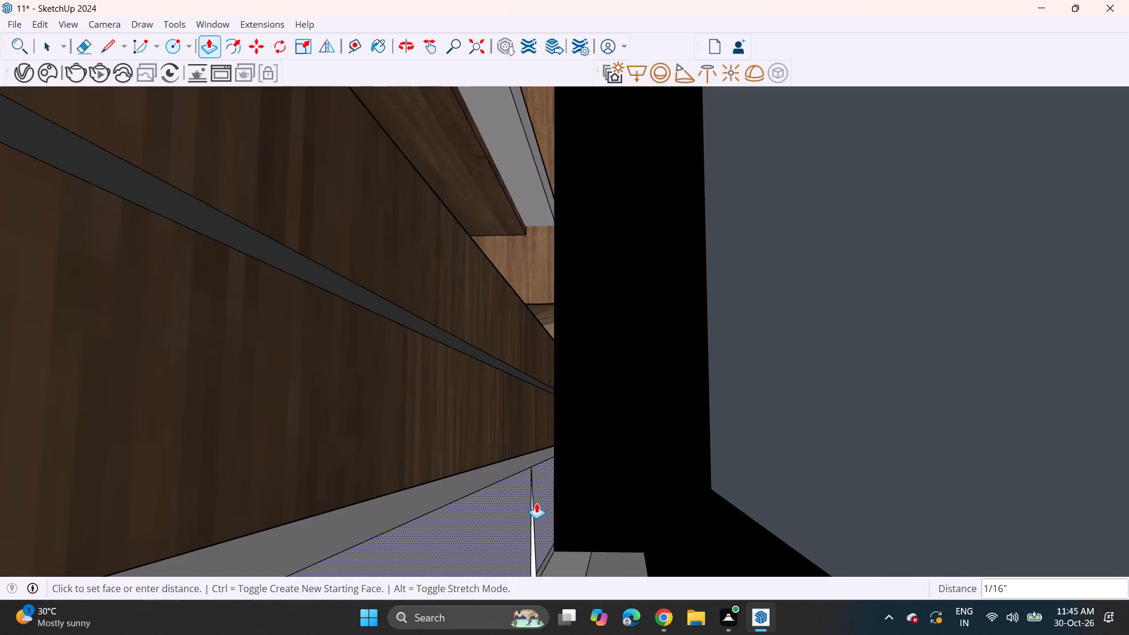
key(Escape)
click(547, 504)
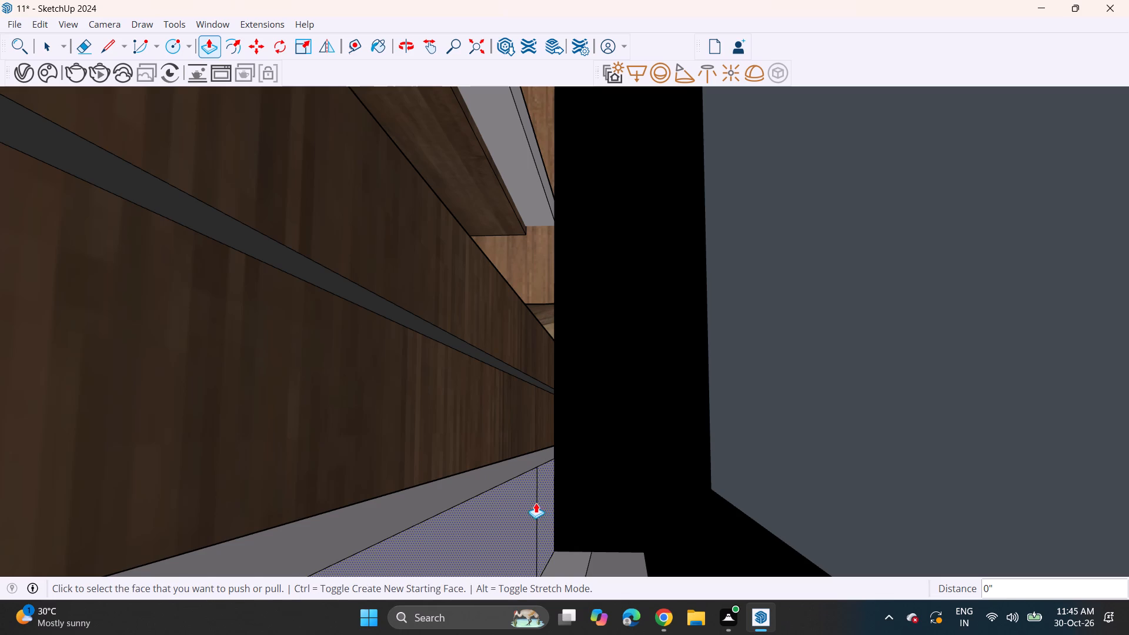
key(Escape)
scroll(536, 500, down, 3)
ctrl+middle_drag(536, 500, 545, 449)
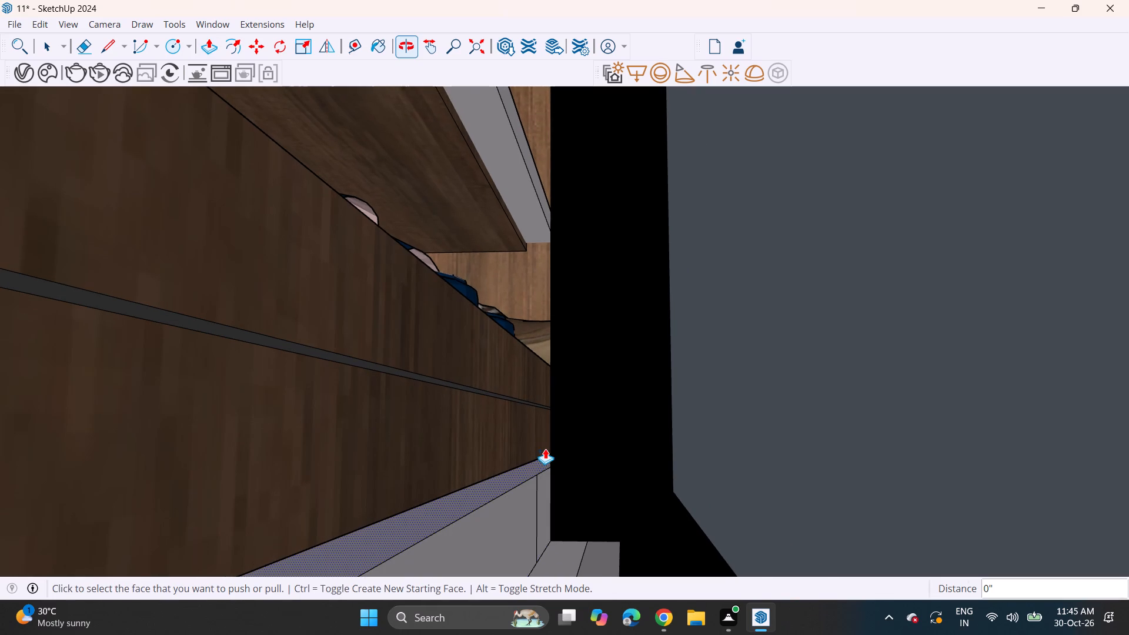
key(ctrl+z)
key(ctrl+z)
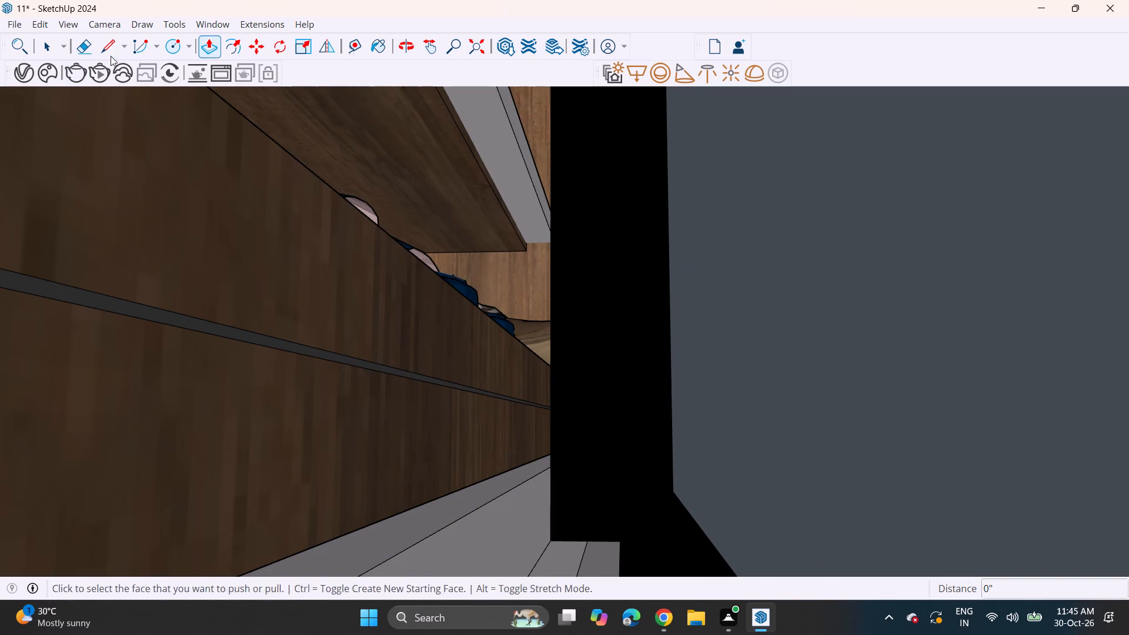
Redraw a line about 1 3/16" long across the ledge strip below the wardrobe plinth, behind the original doors.
click(98, 50)
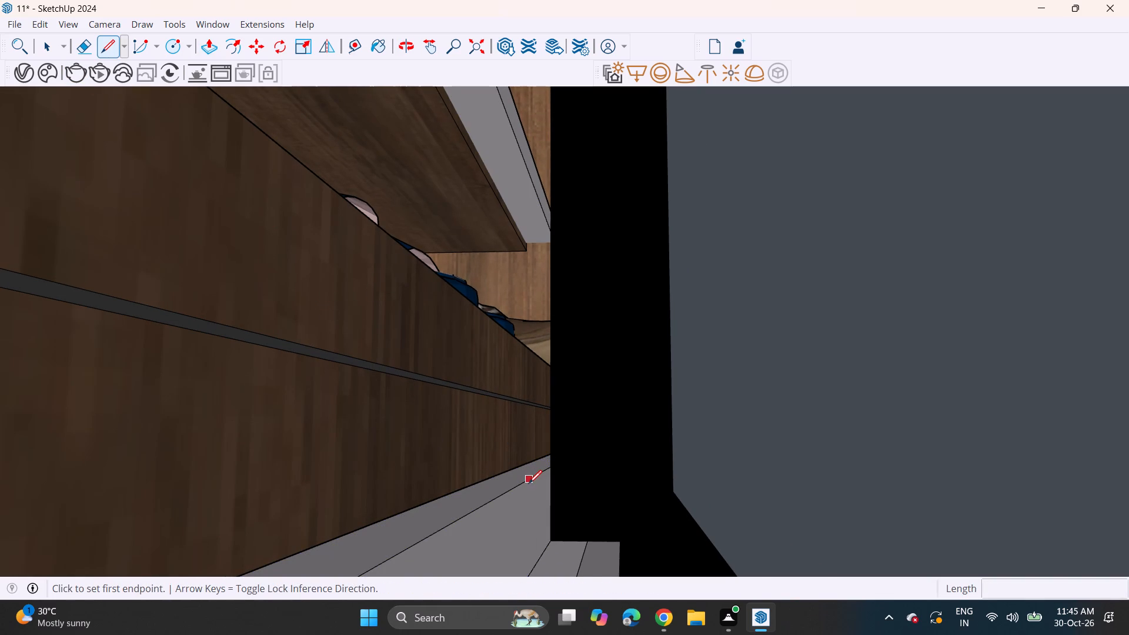
click(528, 483)
click(525, 573)
click(211, 41)
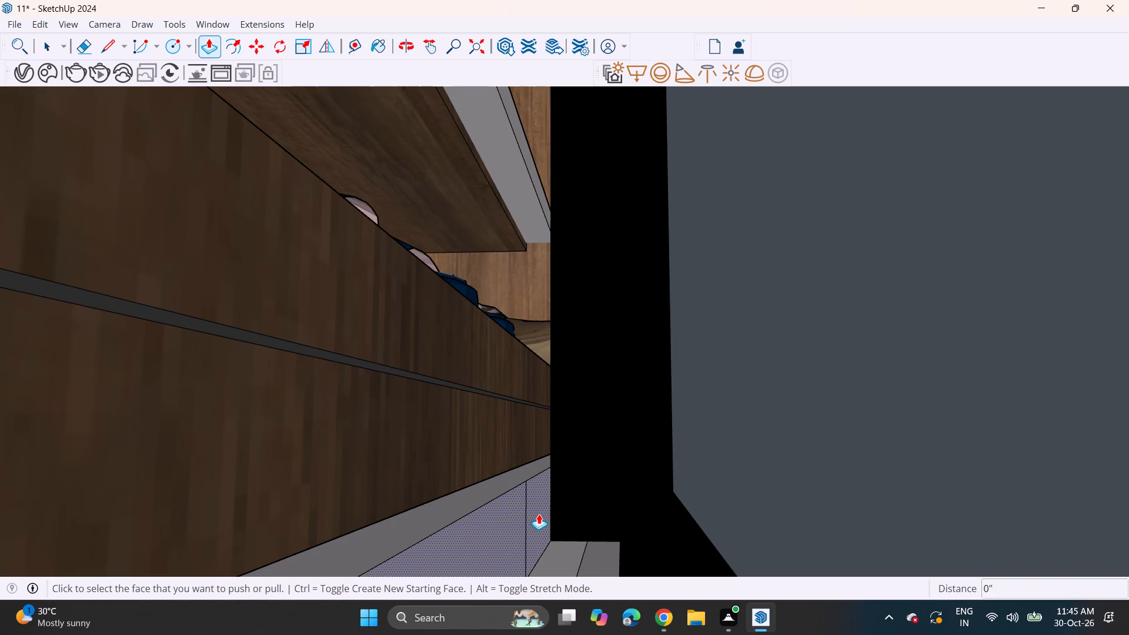
Scale the copied door pair sideways by its lower inner grip, about 1.01, to reach the original door pair.
scroll(536, 513, down, 4)
middle_drag(525, 512, 103, 536)
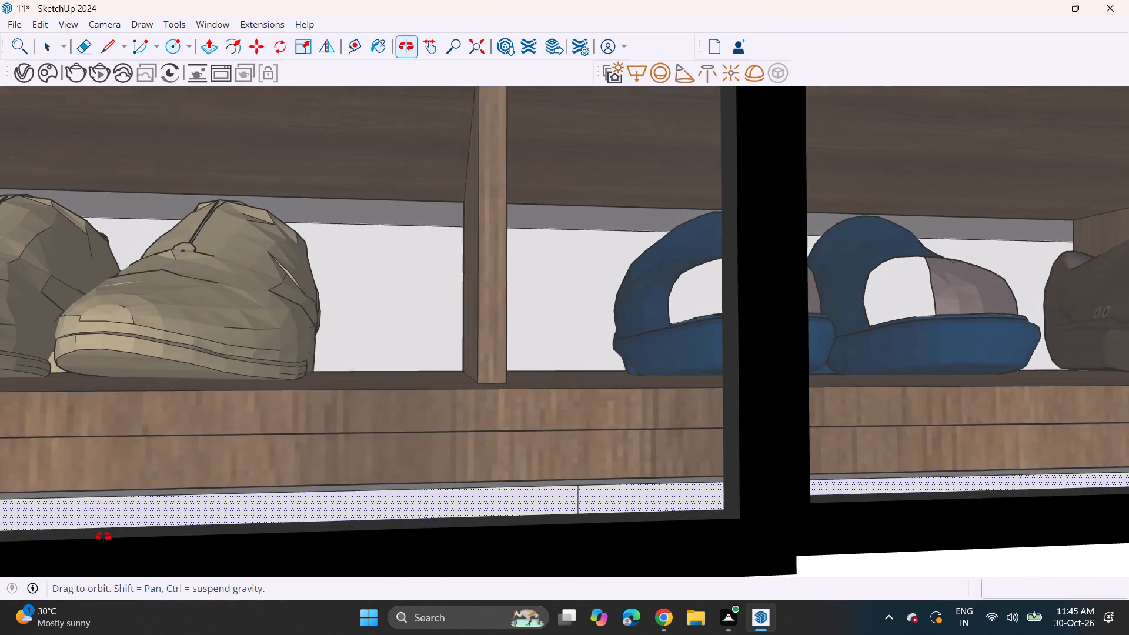
middle_drag(103, 536, 96, 537)
scroll(240, 476, down, 8)
scroll(254, 457, up, 1)
scroll(254, 457, down, 12)
scroll(422, 428, up, 1)
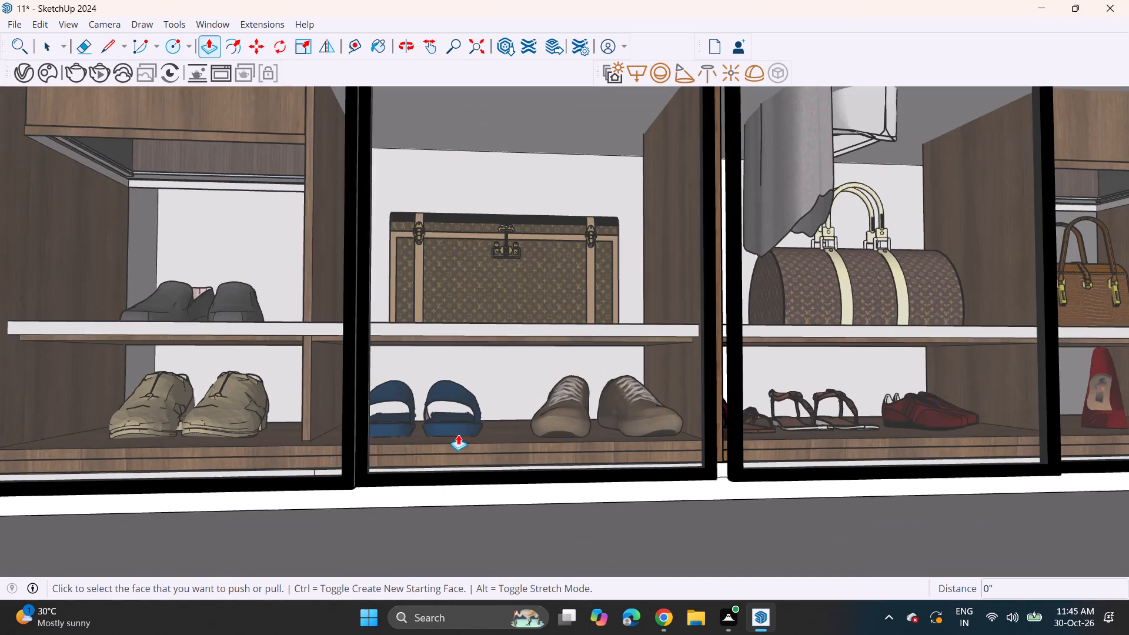
middle_drag(580, 436, 667, 440)
key(space)
click(801, 437)
scroll(798, 437, up, 3)
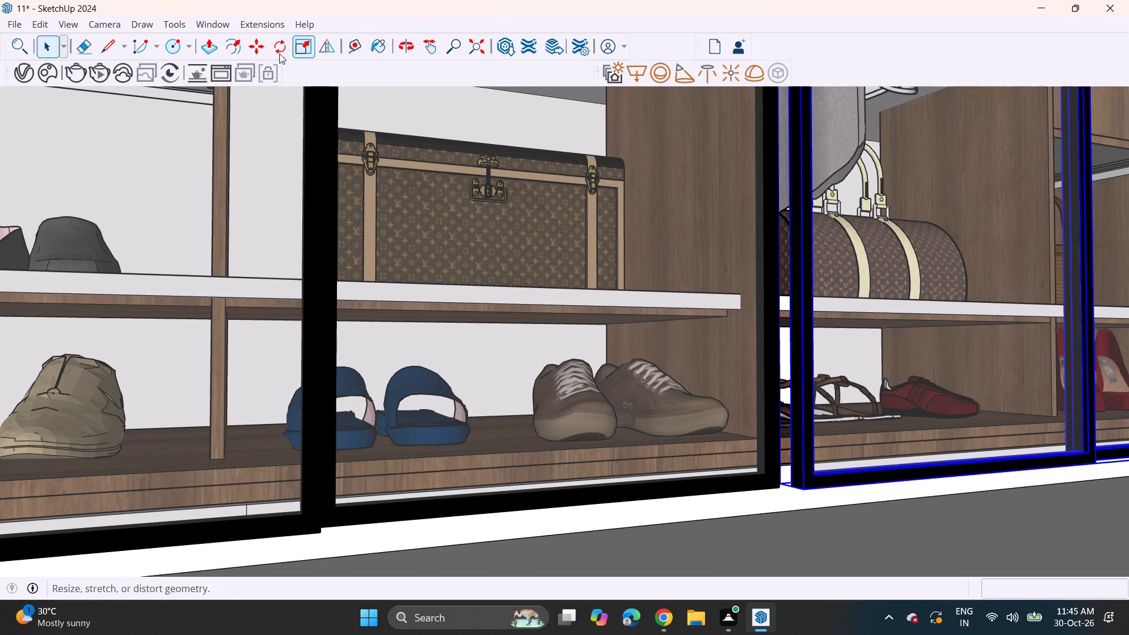
click(306, 47)
scroll(763, 243, down, 5)
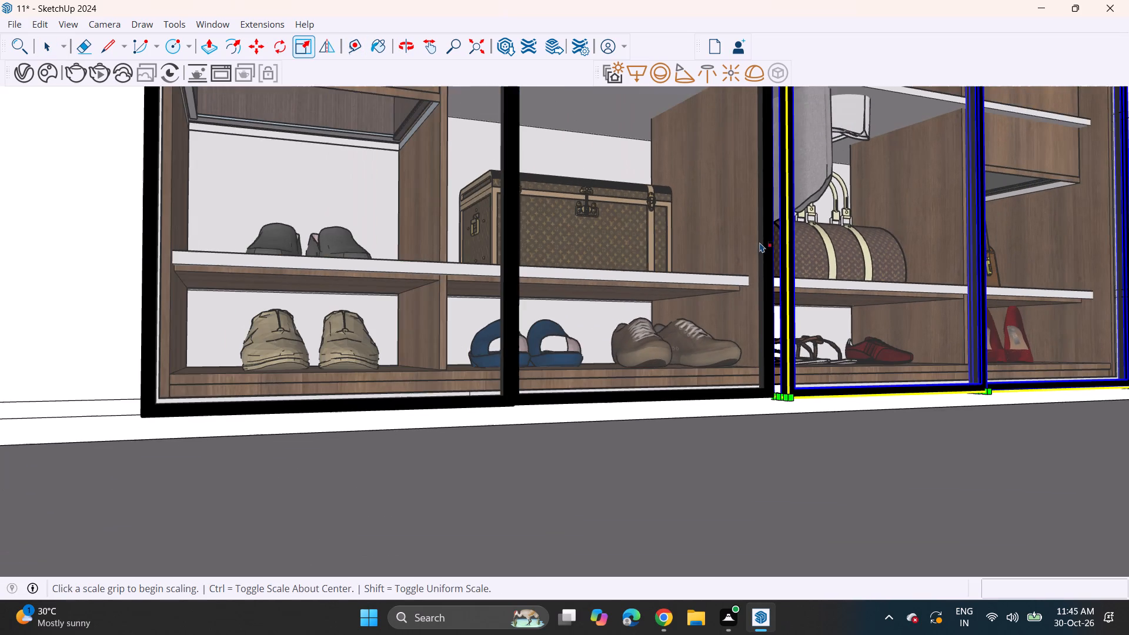
scroll(778, 400, up, 13)
click(787, 385)
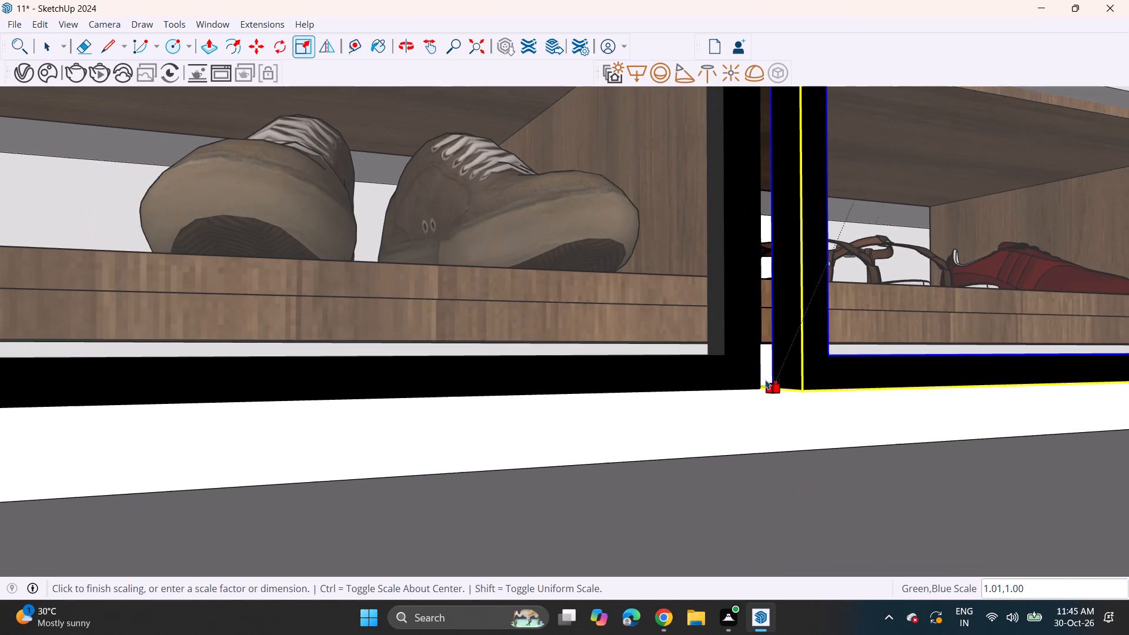
click(757, 378)
Examine the bottom of the wardrobe front and the joint between the two door pairs.
scroll(603, 331, down, 6)
middle_drag(537, 334, 770, 308)
scroll(760, 299, down, 5)
middle_drag(732, 306, 713, 406)
scroll(683, 355, down, 4)
scroll(683, 355, up, 1)
scroll(683, 355, down, 5)
scroll(670, 333, up, 1)
scroll(670, 333, down, 9)
scroll(660, 308, up, 1)
scroll(660, 308, down, 17)
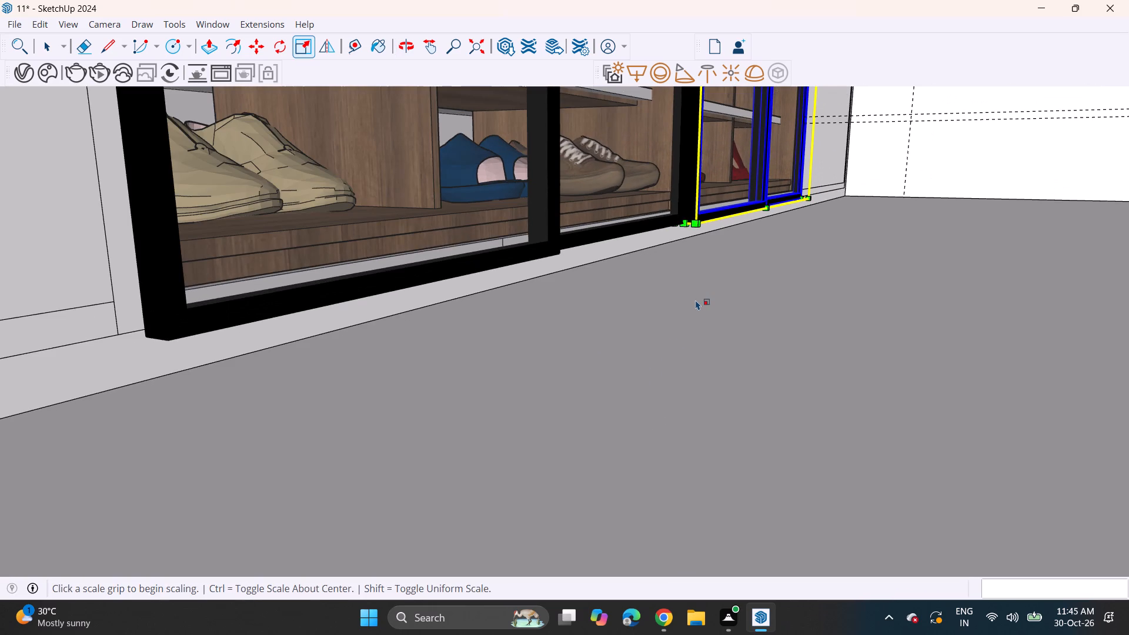
scroll(680, 298, down, 4)
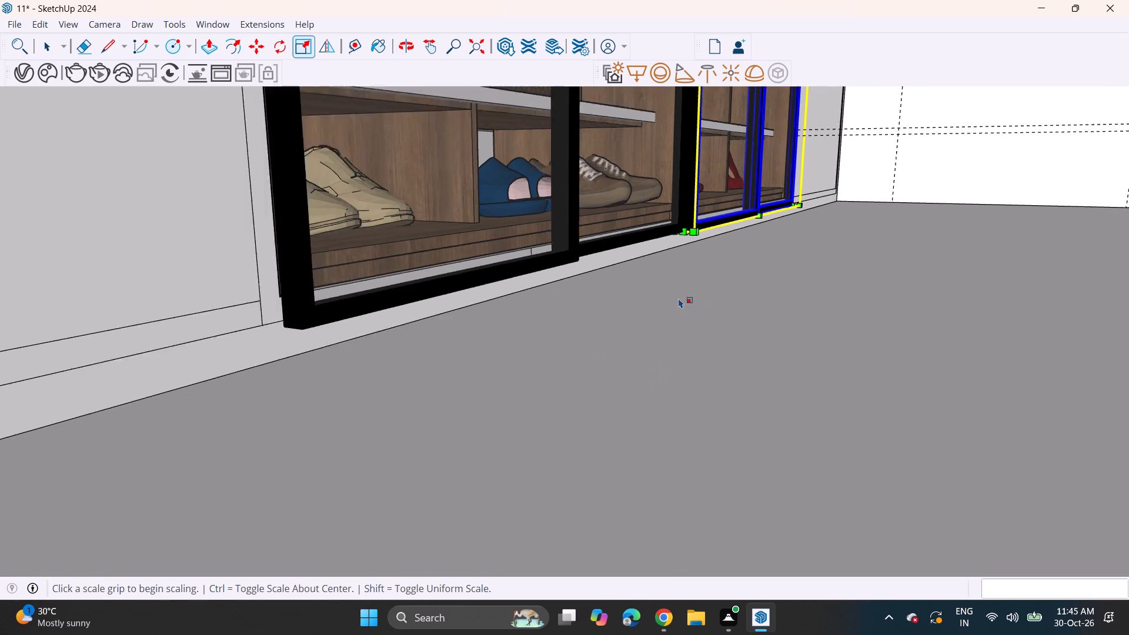
scroll(679, 298, down, 2)
key(space)
Scale the copied door pair upward by its top centre grip to about 1.07, towards the niche's top edge.
scroll(621, 291, down, 5)
shift+middle_drag(620, 245, 423, 518)
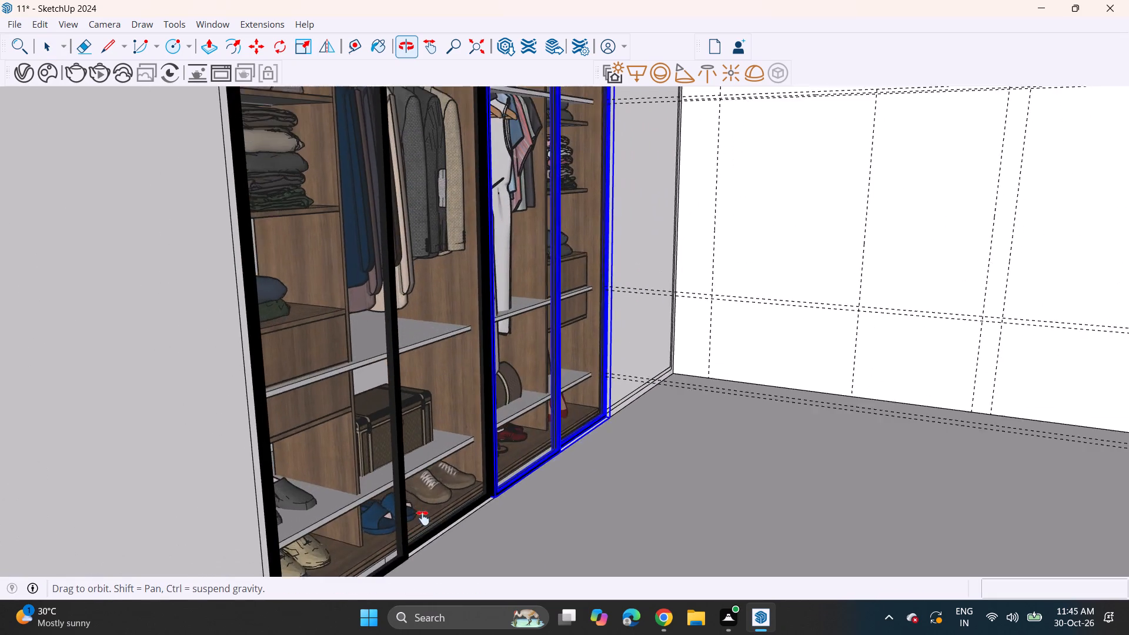
shift+middle_drag(423, 518, 423, 519)
scroll(437, 473, down, 6)
scroll(500, 131, up, 5)
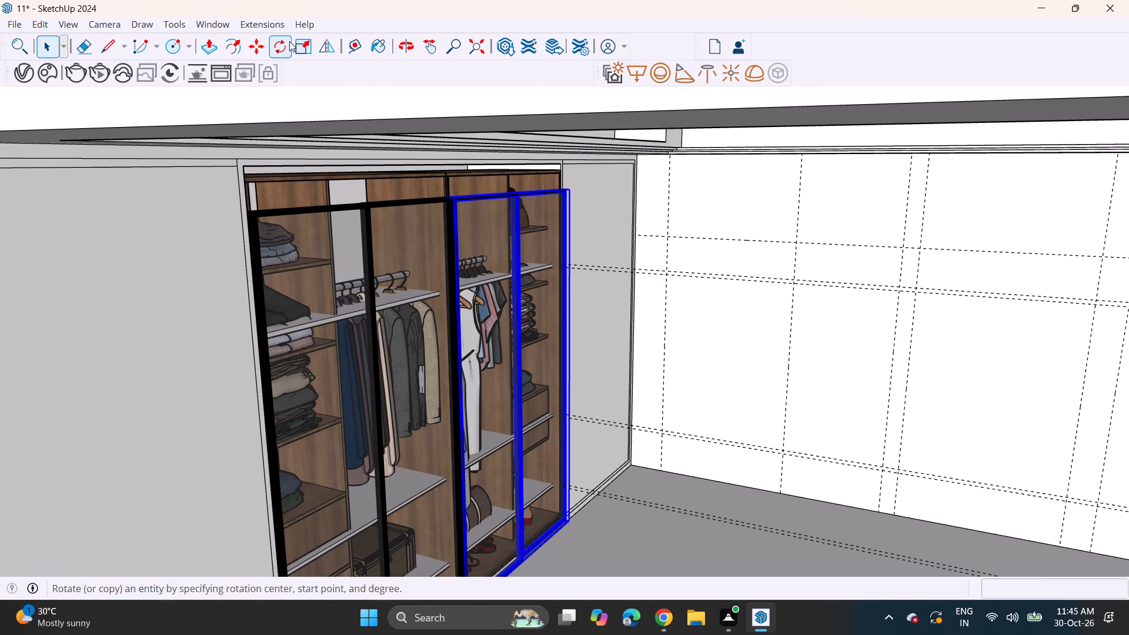
click(297, 46)
scroll(500, 226, up, 10)
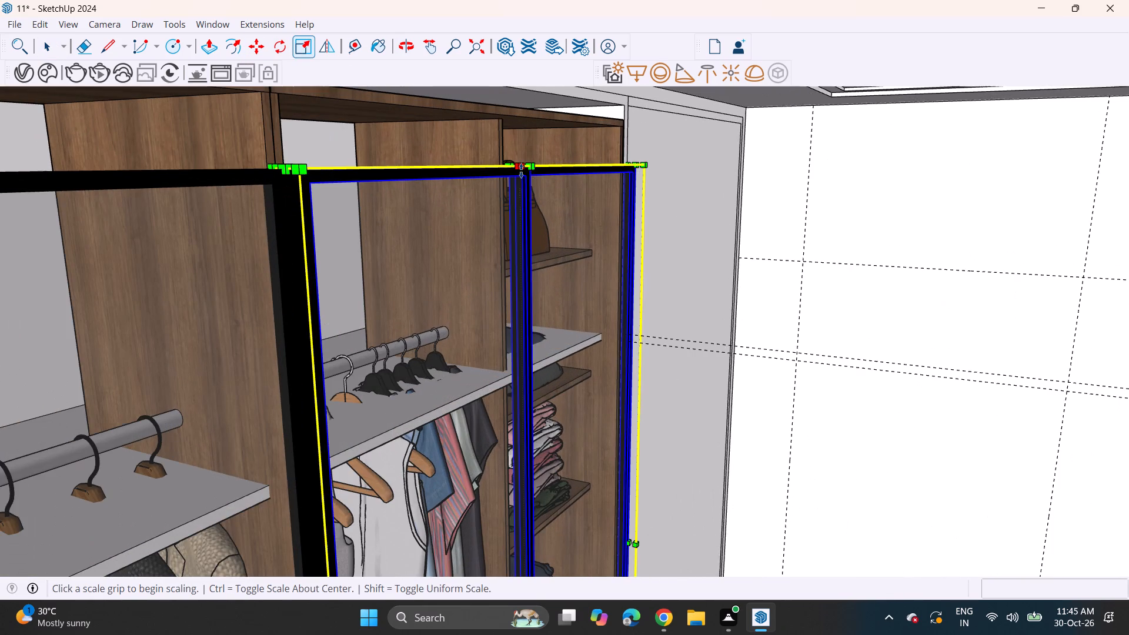
middle_click(521, 171)
click(524, 171)
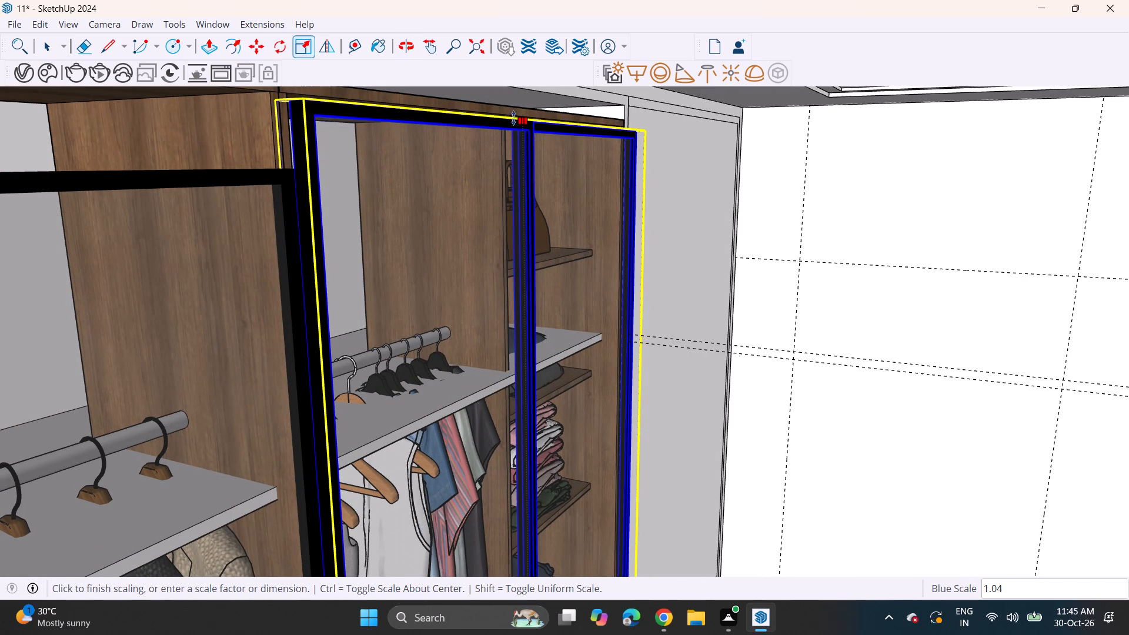
shift+middle_drag(512, 103, 536, 163)
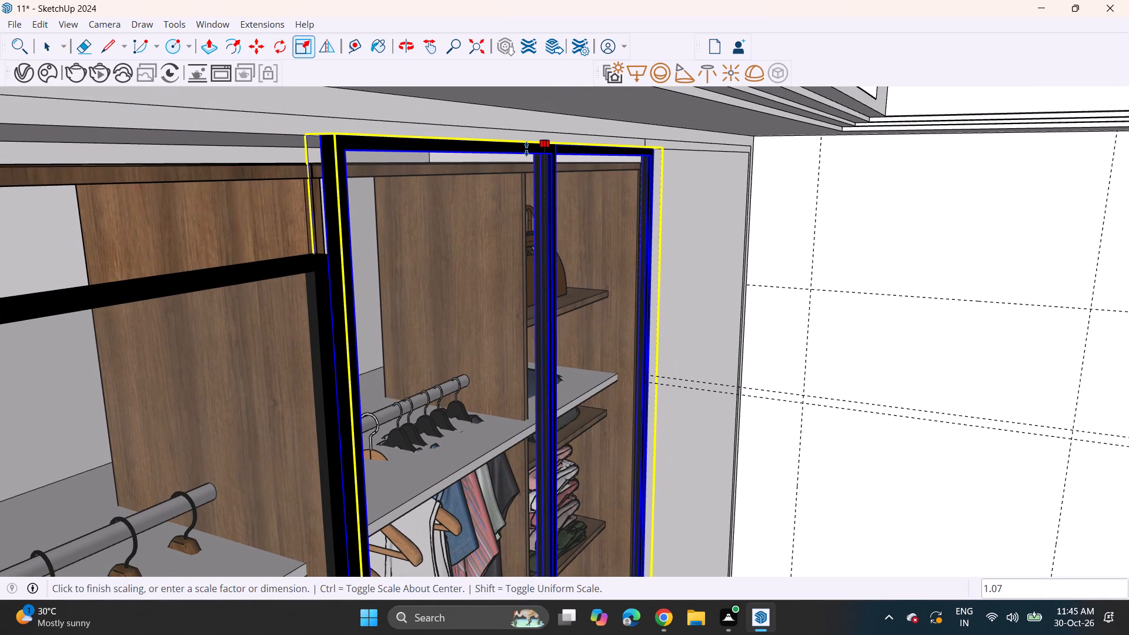
click(526, 149)
scroll(524, 155, down, 4)
middle_drag(507, 236, 523, 243)
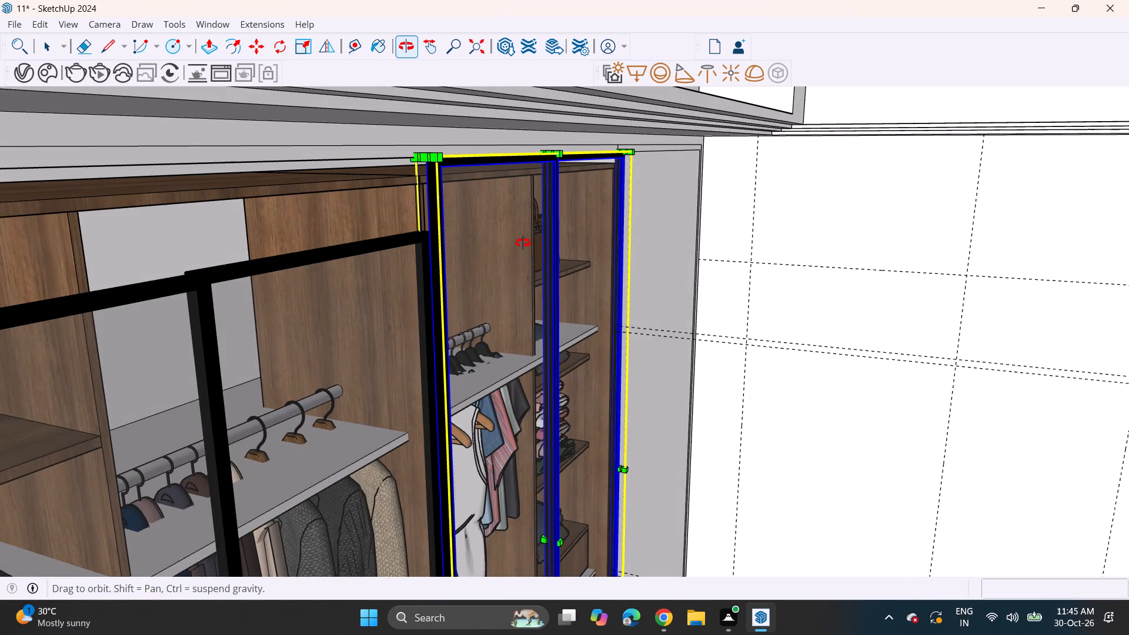
middle_drag(523, 243, 522, 243)
key(space)
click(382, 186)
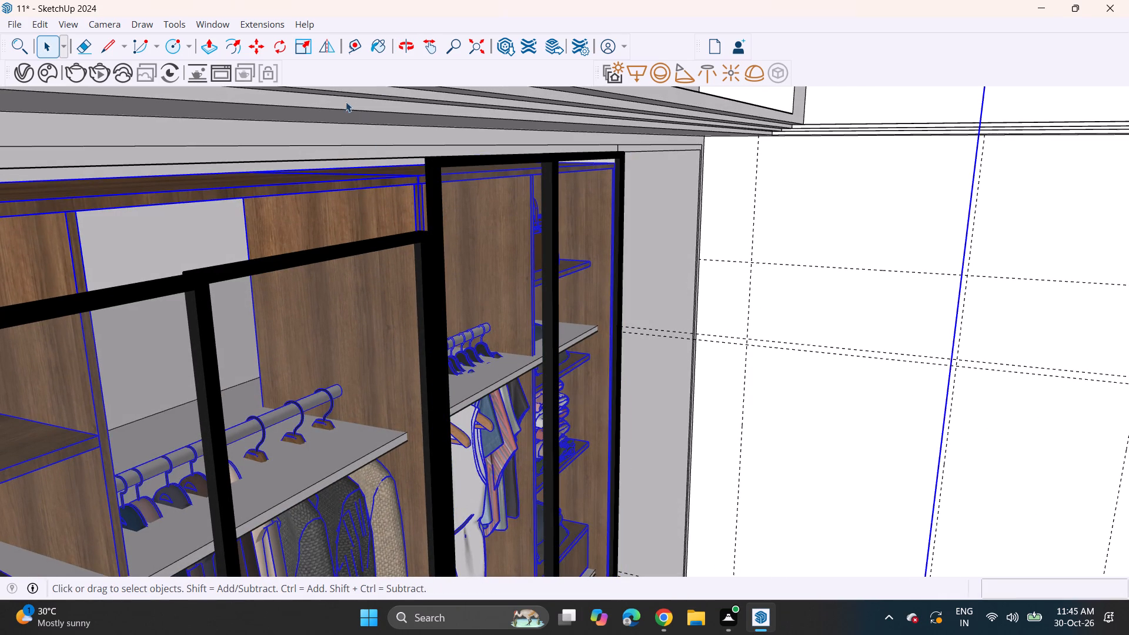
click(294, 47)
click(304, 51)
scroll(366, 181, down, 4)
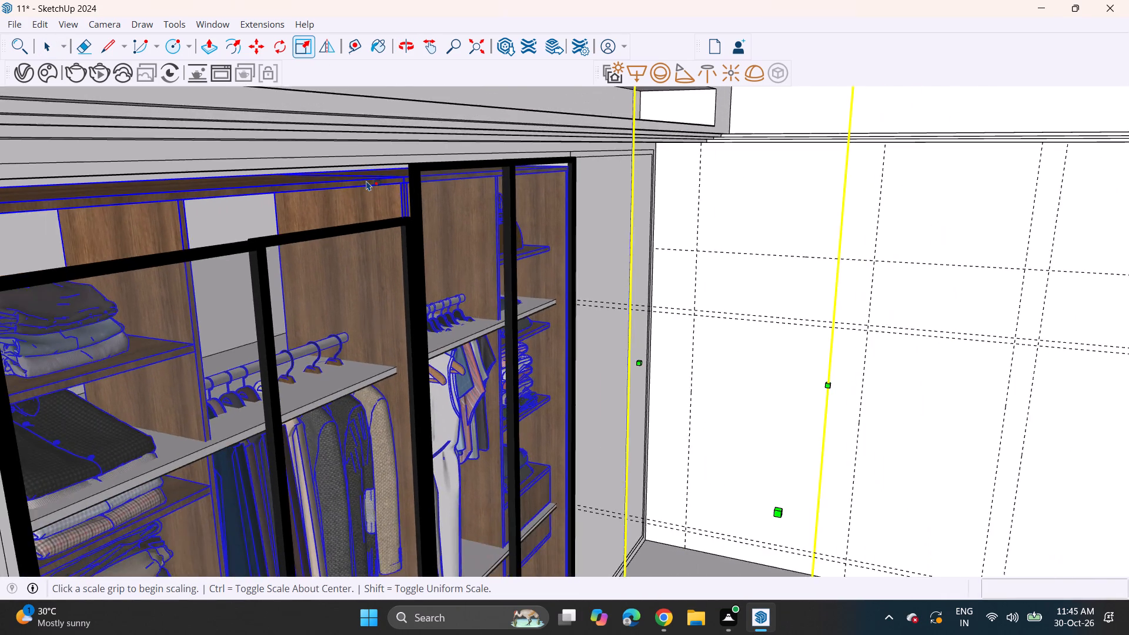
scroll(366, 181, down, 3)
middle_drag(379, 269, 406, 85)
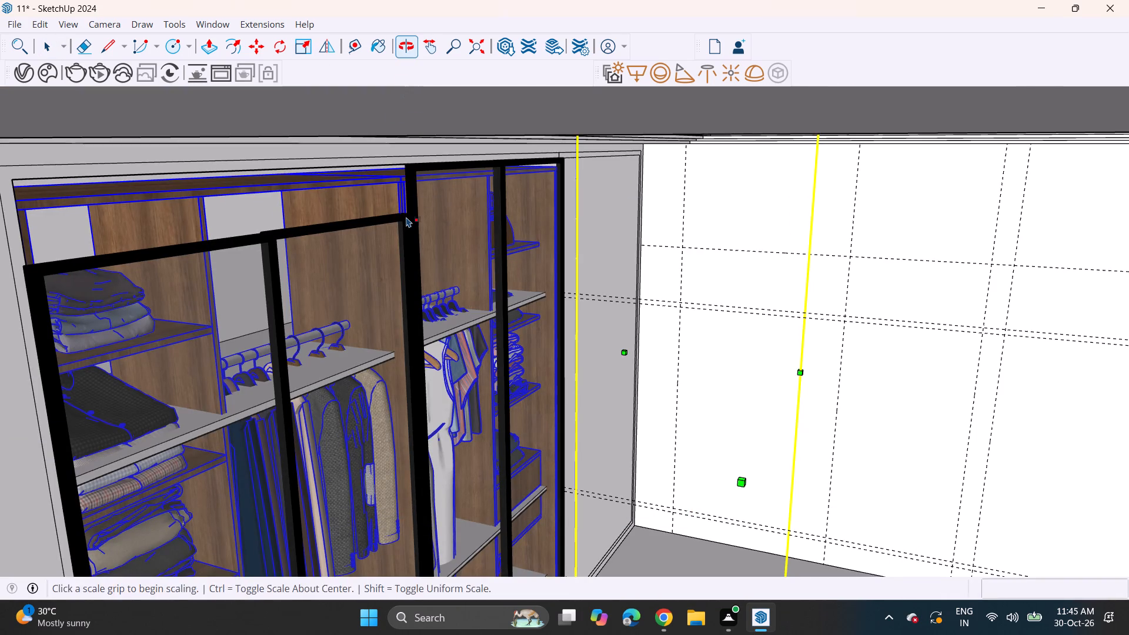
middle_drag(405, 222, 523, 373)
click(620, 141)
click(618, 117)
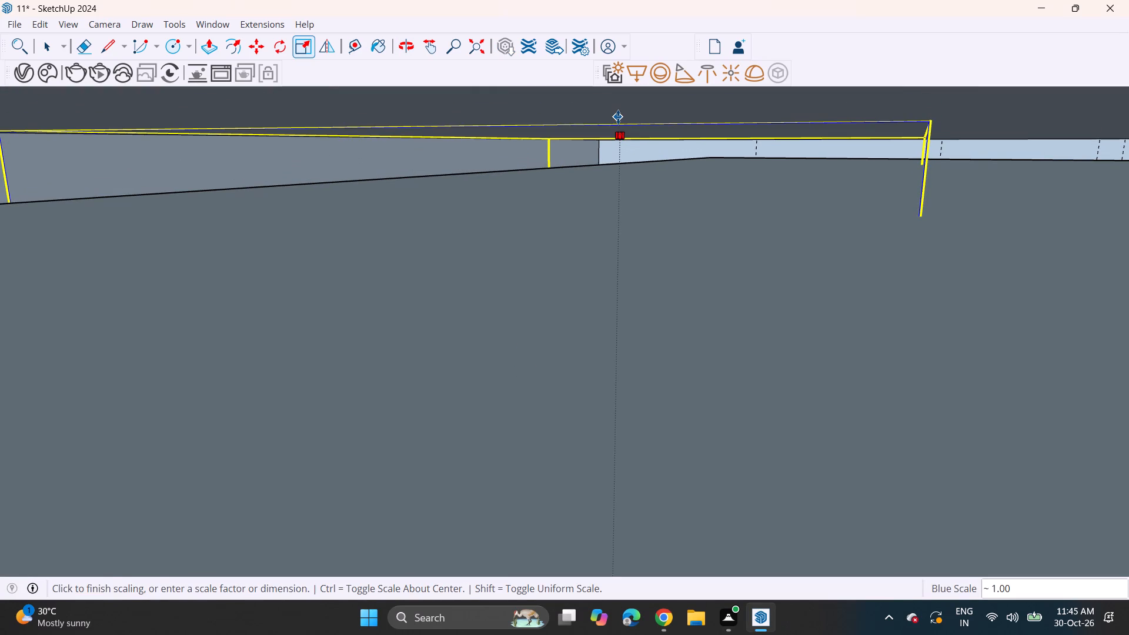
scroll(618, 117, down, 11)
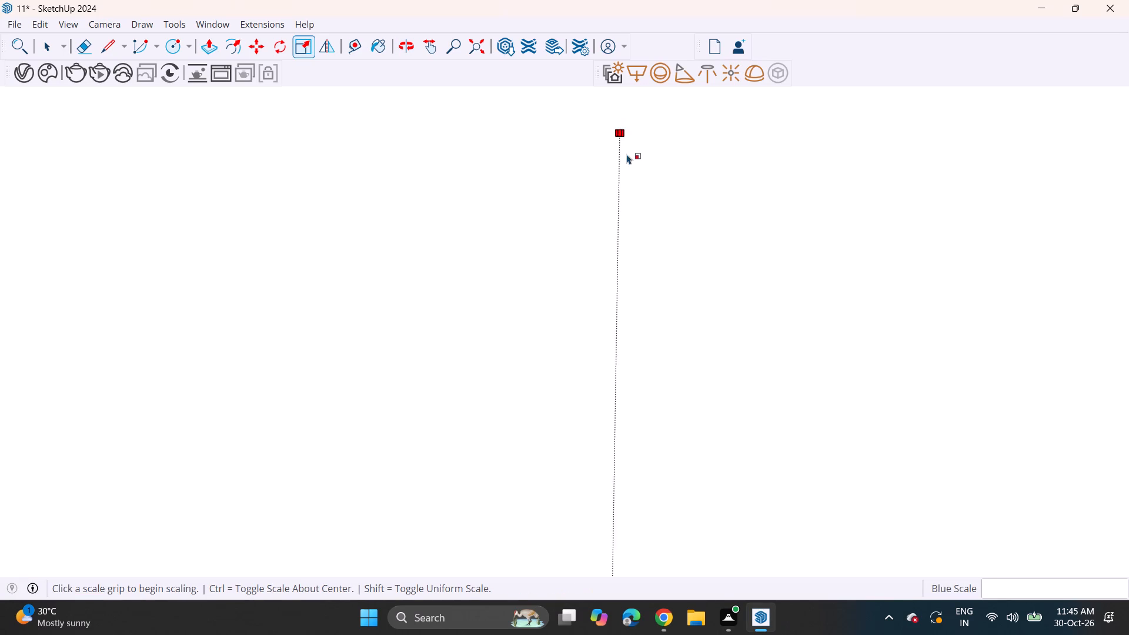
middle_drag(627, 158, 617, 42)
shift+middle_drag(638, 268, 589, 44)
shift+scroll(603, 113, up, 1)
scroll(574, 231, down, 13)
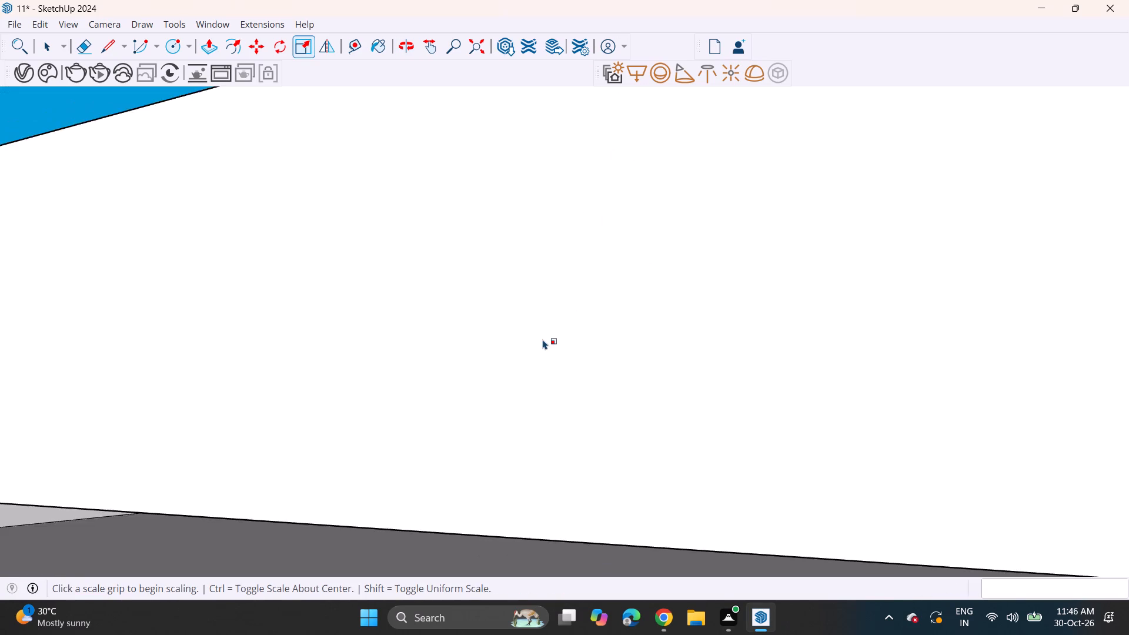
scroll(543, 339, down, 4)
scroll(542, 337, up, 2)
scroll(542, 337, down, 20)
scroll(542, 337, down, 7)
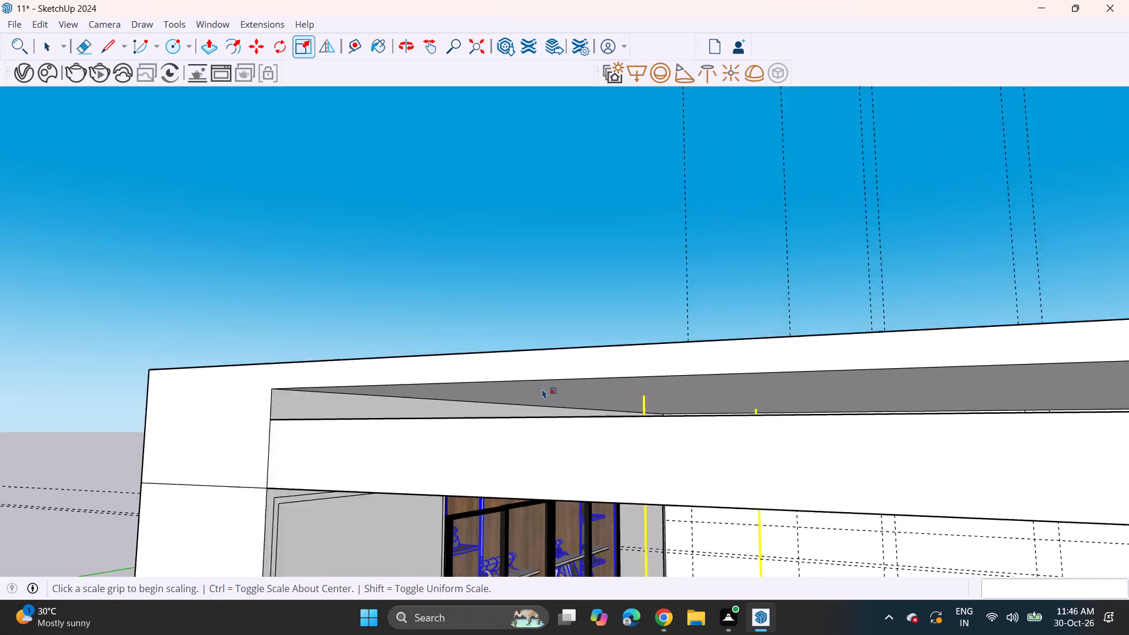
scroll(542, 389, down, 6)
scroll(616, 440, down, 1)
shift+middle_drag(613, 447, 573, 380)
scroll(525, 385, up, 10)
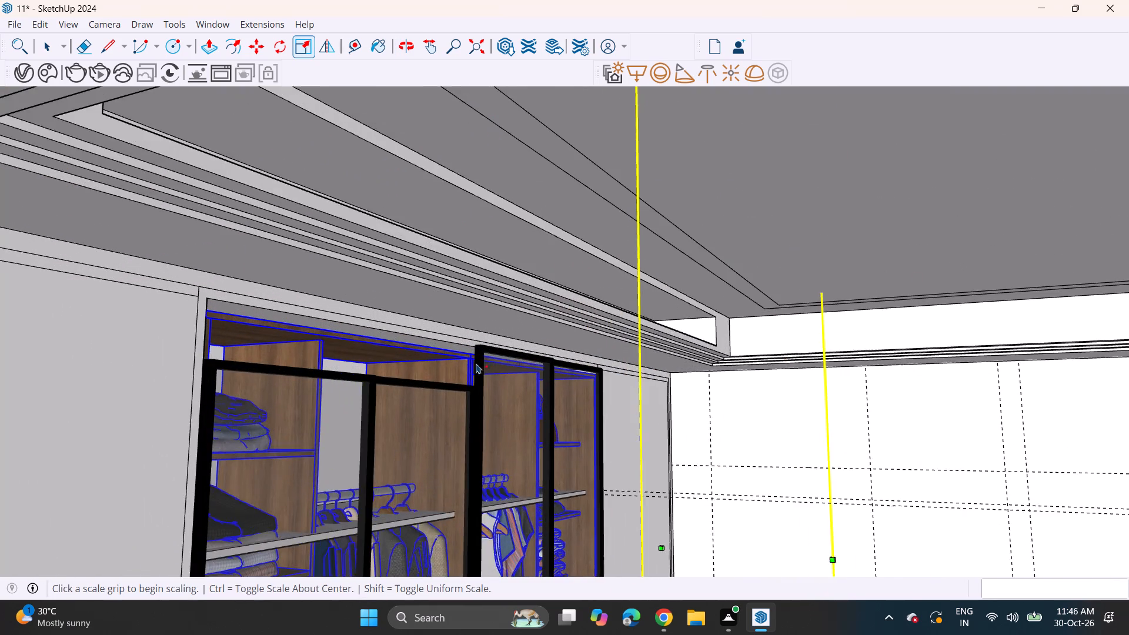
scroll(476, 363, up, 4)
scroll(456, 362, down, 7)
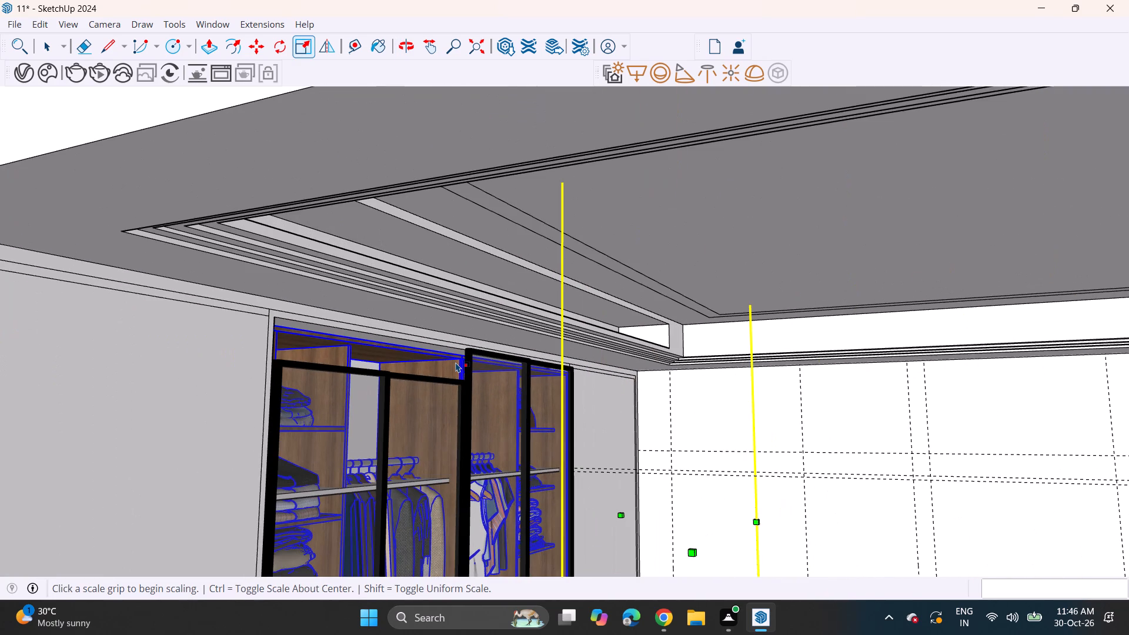
Scale the original door pair upward by its top centre grip to 1.07, level with the copied pair's top.
key(space)
click(399, 408)
middle_drag(402, 358, 420, 378)
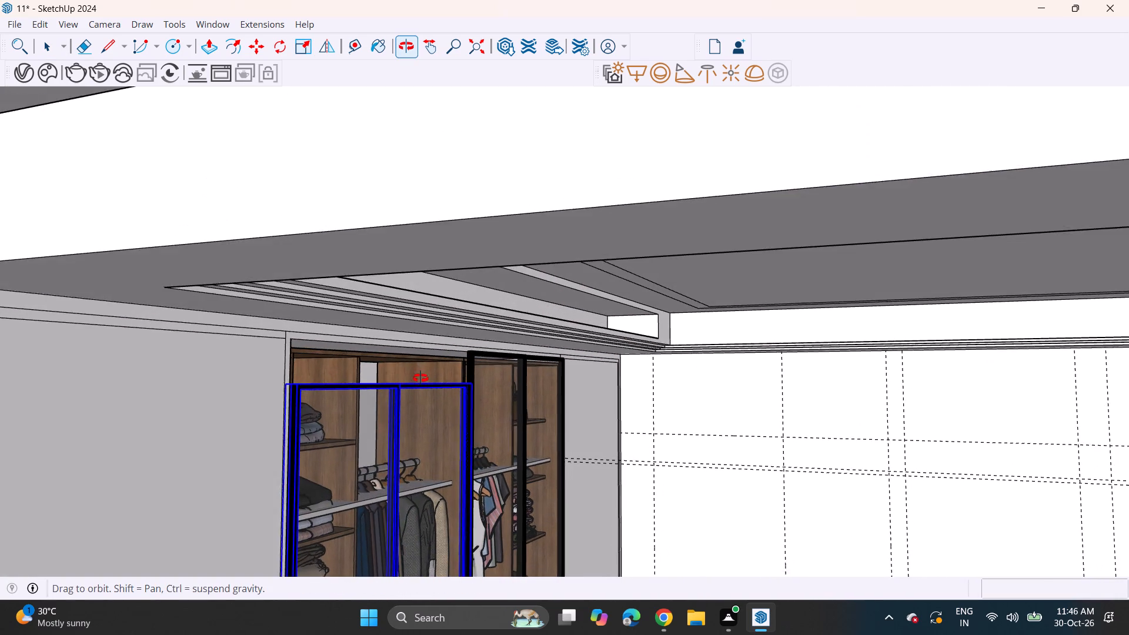
middle_drag(420, 378, 409, 376)
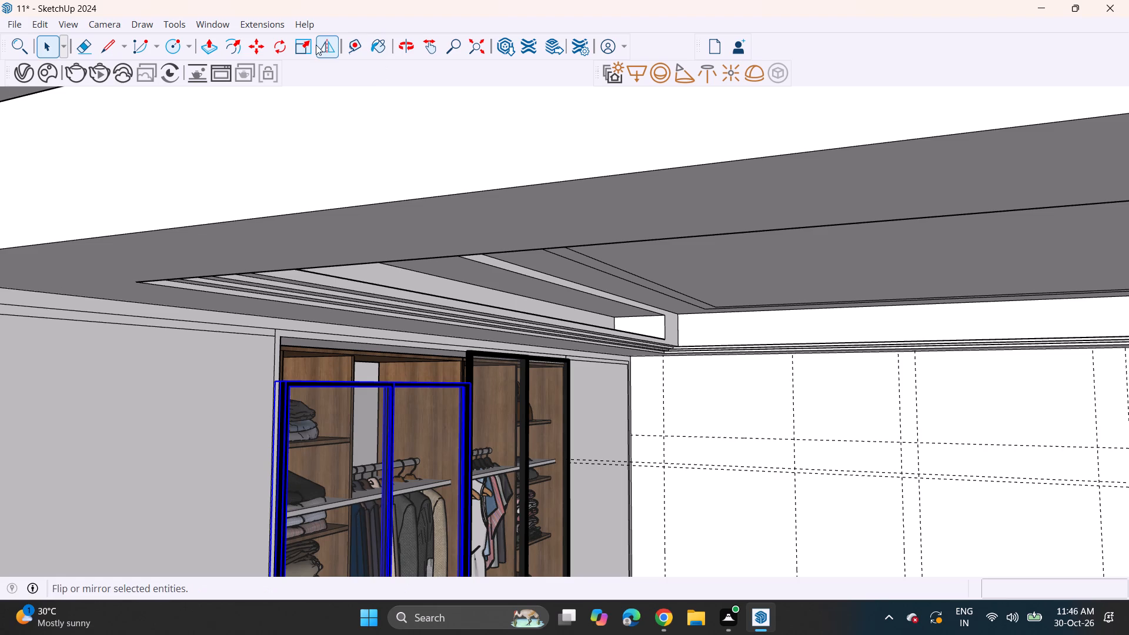
click(299, 46)
scroll(402, 340, up, 7)
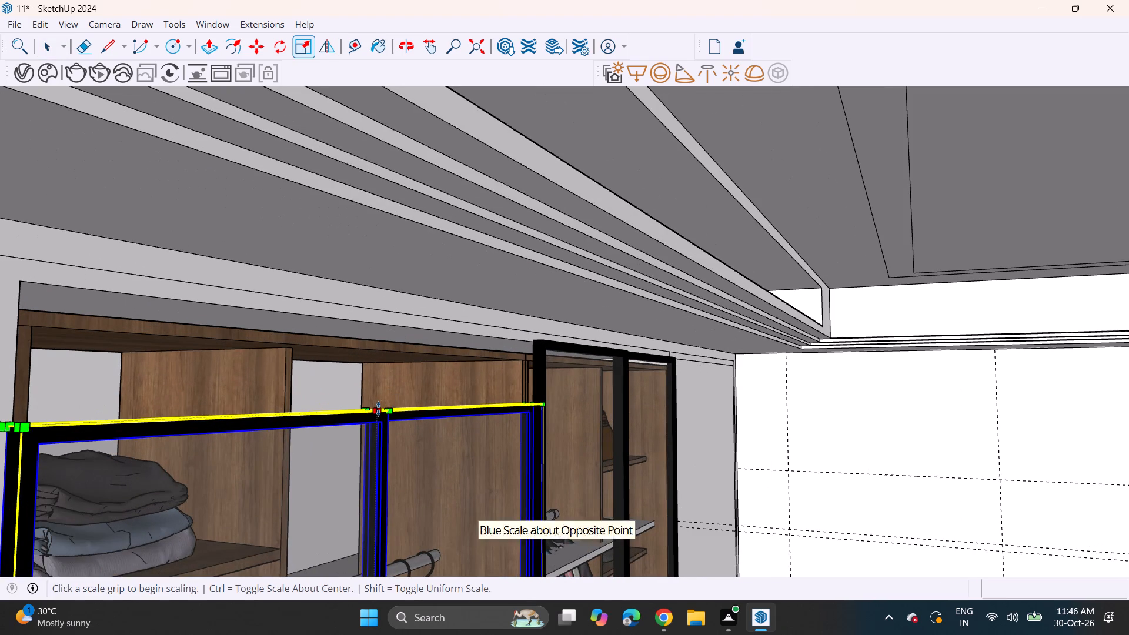
click(378, 409)
click(392, 320)
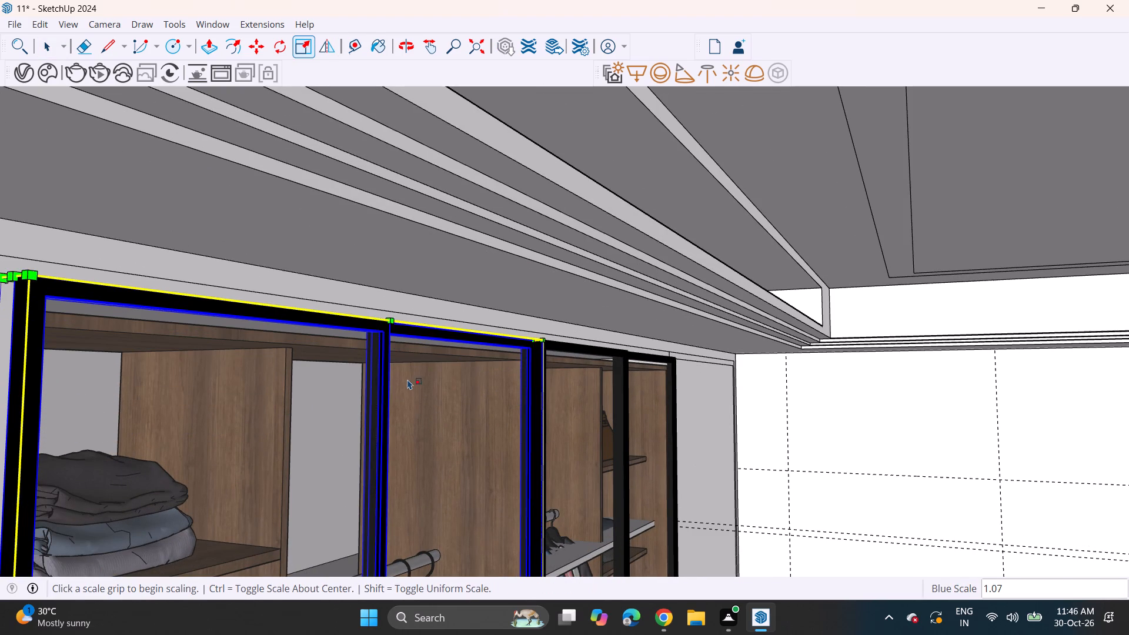
scroll(412, 387, down, 7)
scroll(417, 424, up, 1)
scroll(417, 427, down, 4)
shift+middle_drag(435, 456, 279, 324)
middle_drag(287, 325, 376, 309)
scroll(379, 309, down, 8)
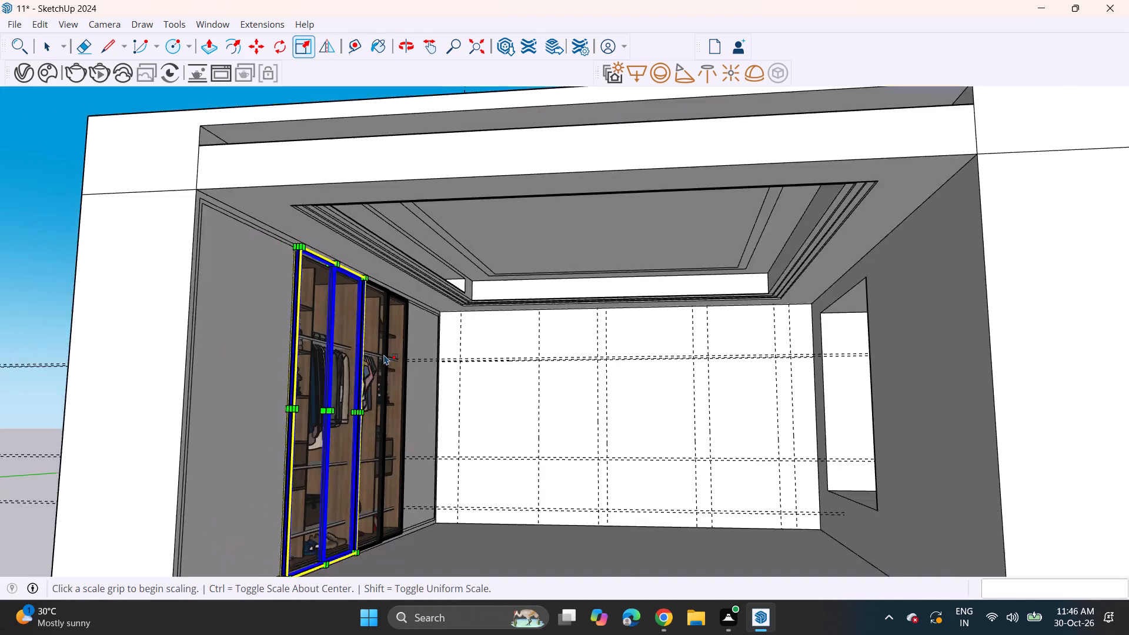
scroll(384, 355, down, 2)
key(space)
click(124, 369)
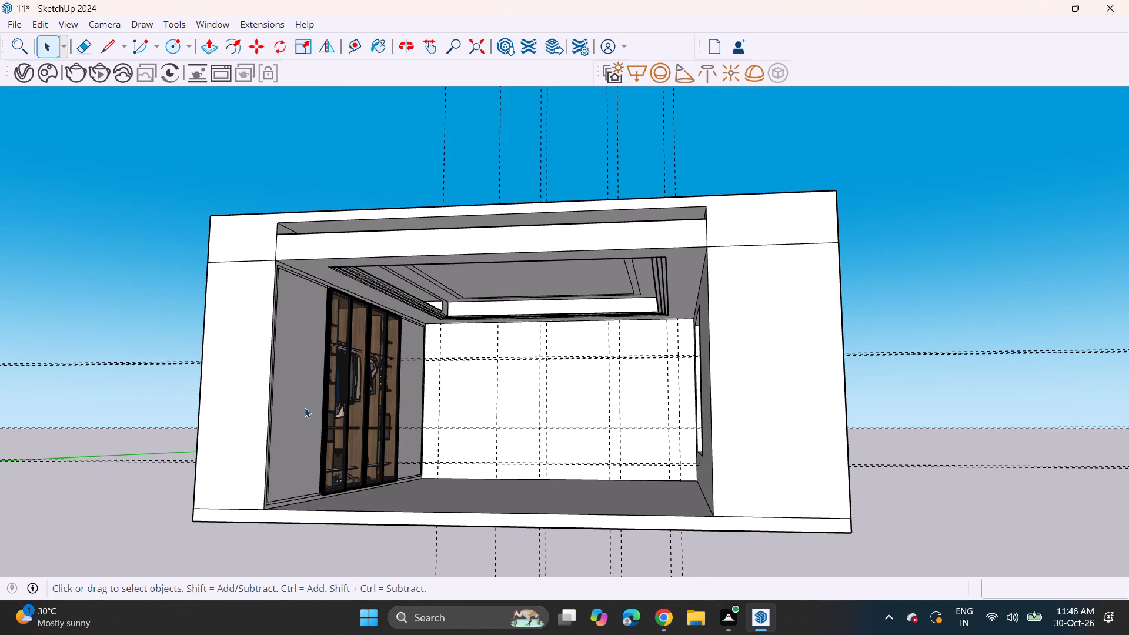
Erase the spare wardrobe model standing outside the room.
shift+middle_drag(236, 416, 98, 455)
middle_drag(103, 451, 164, 453)
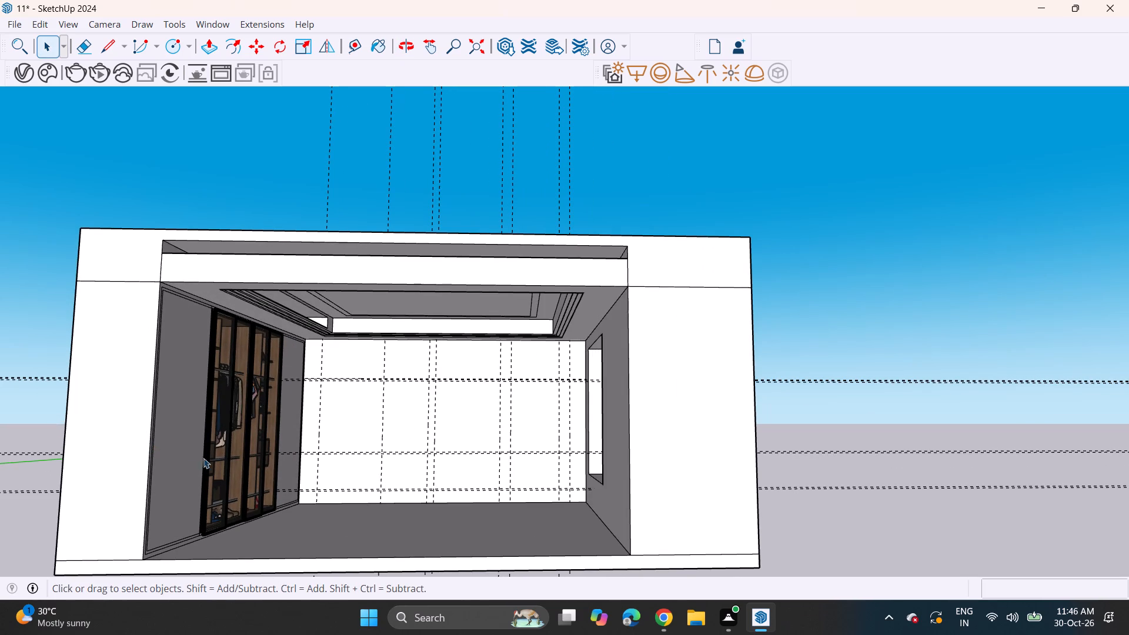
scroll(209, 457, down, 6)
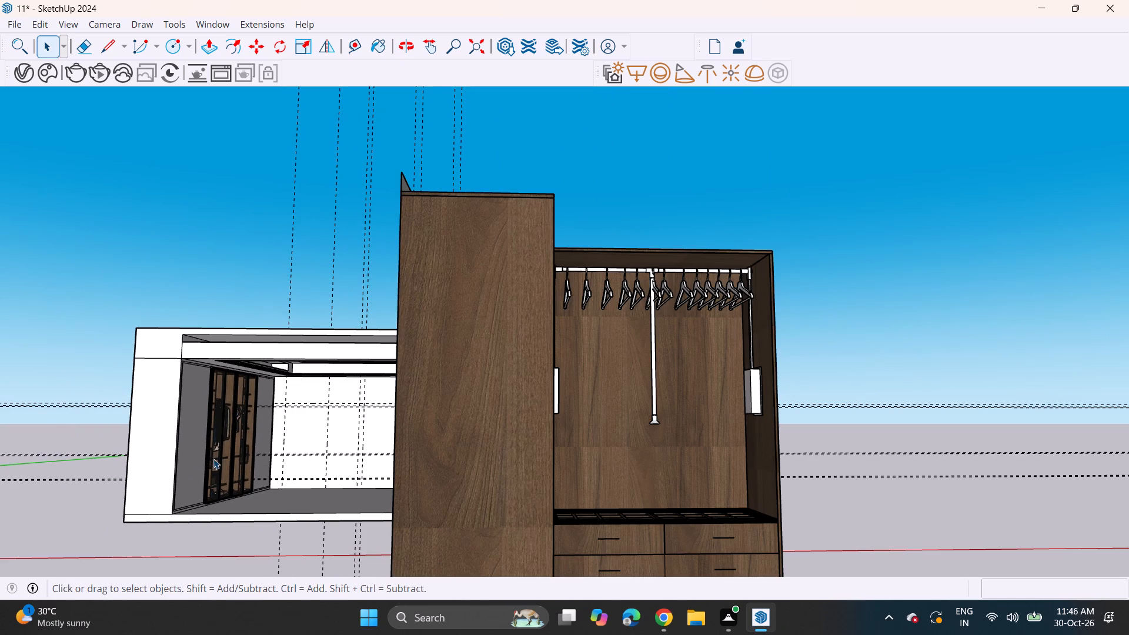
scroll(358, 446, down, 11)
middle_drag(566, 442, 415, 468)
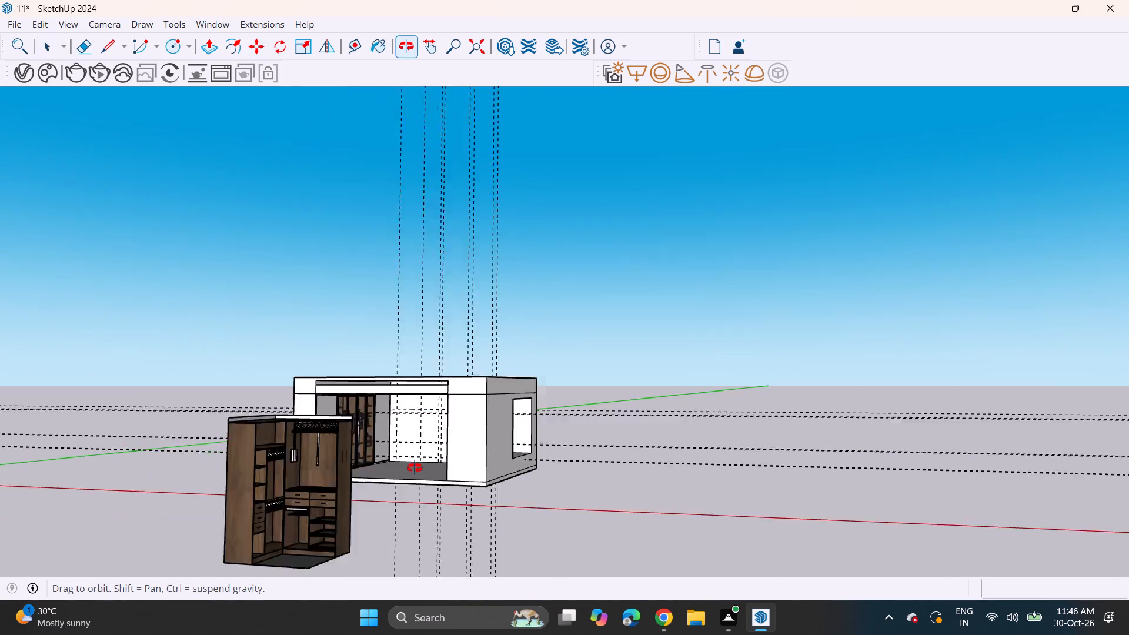
middle_drag(415, 468, 243, 490)
drag(65, 373, 216, 569)
right_click(162, 477)
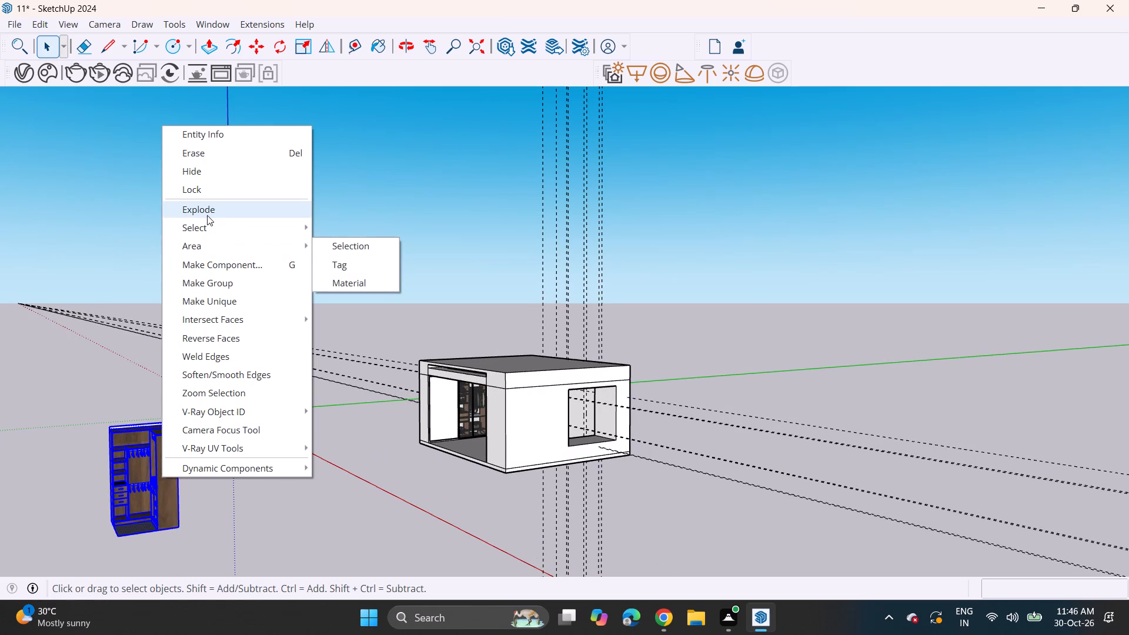
click(222, 159)
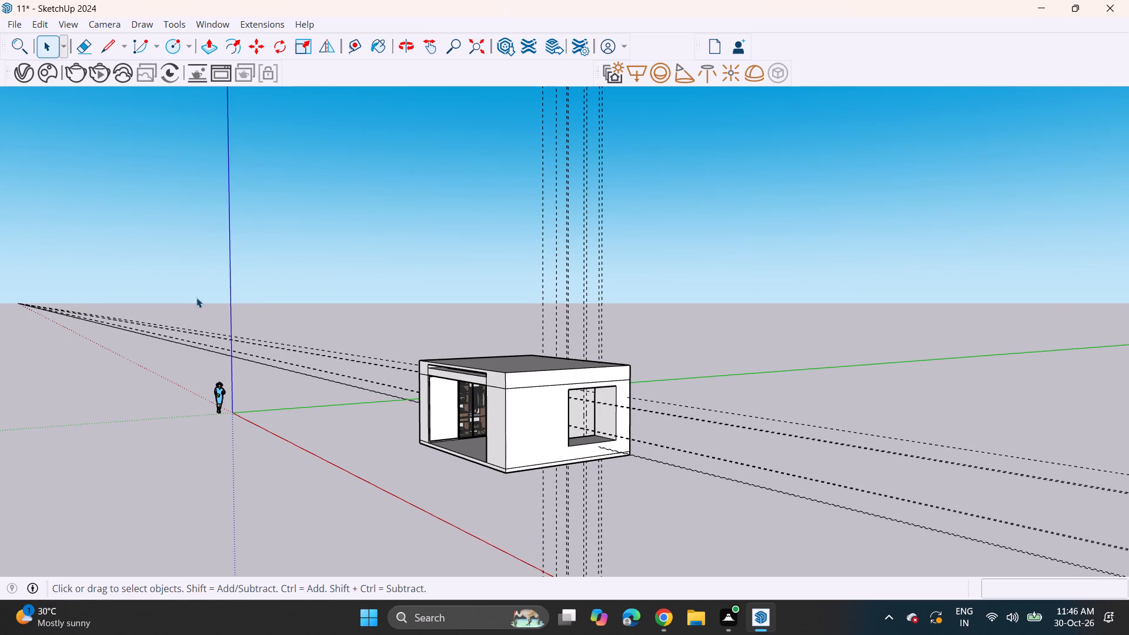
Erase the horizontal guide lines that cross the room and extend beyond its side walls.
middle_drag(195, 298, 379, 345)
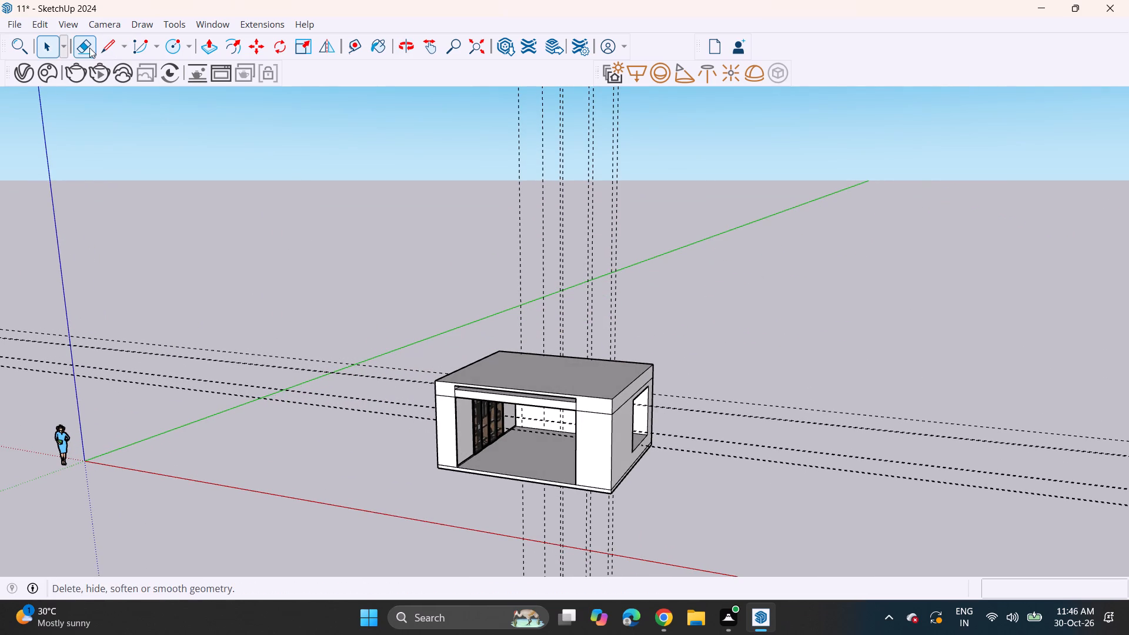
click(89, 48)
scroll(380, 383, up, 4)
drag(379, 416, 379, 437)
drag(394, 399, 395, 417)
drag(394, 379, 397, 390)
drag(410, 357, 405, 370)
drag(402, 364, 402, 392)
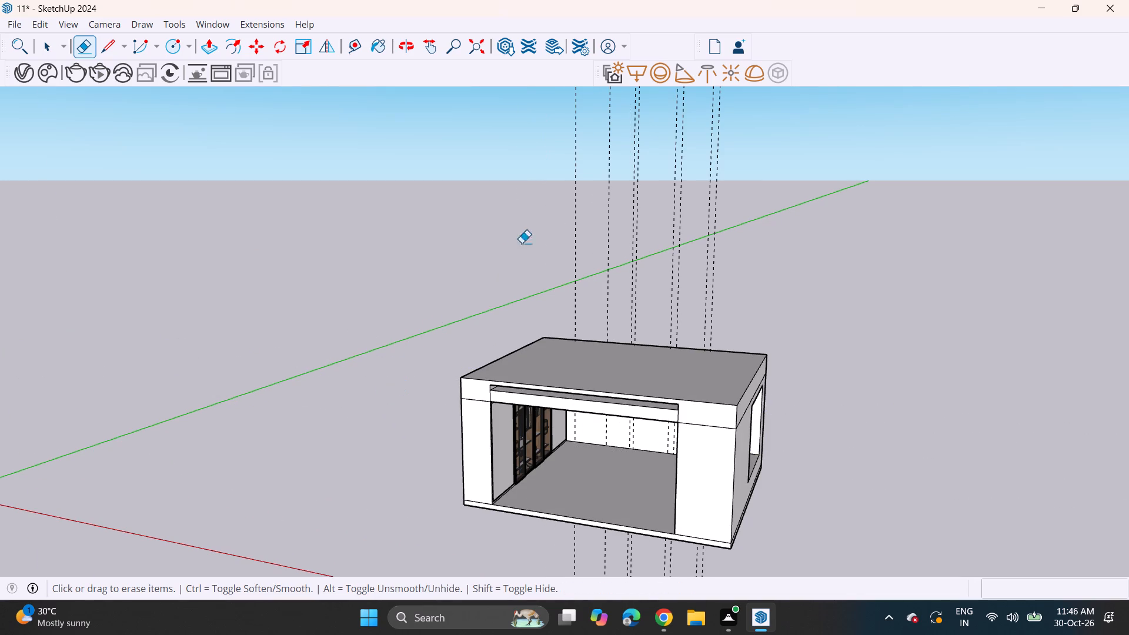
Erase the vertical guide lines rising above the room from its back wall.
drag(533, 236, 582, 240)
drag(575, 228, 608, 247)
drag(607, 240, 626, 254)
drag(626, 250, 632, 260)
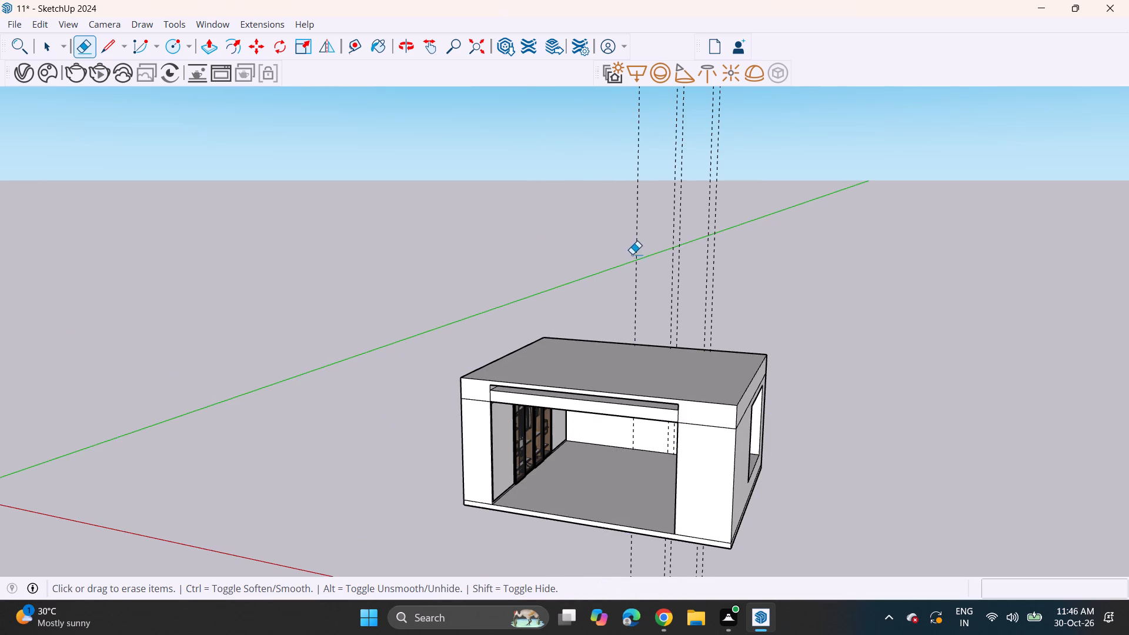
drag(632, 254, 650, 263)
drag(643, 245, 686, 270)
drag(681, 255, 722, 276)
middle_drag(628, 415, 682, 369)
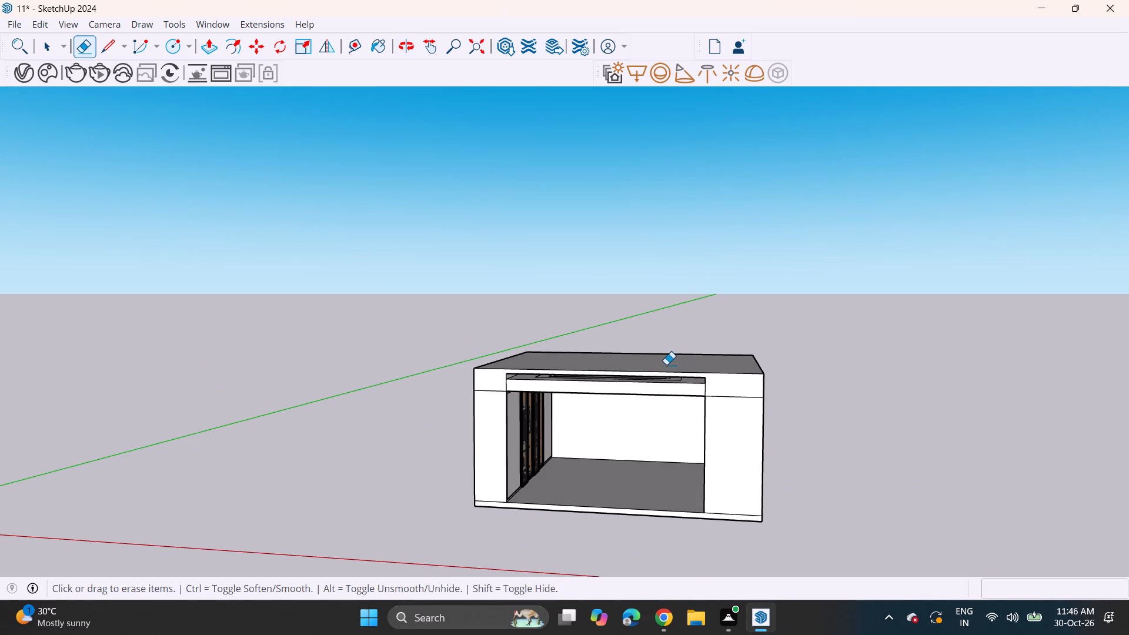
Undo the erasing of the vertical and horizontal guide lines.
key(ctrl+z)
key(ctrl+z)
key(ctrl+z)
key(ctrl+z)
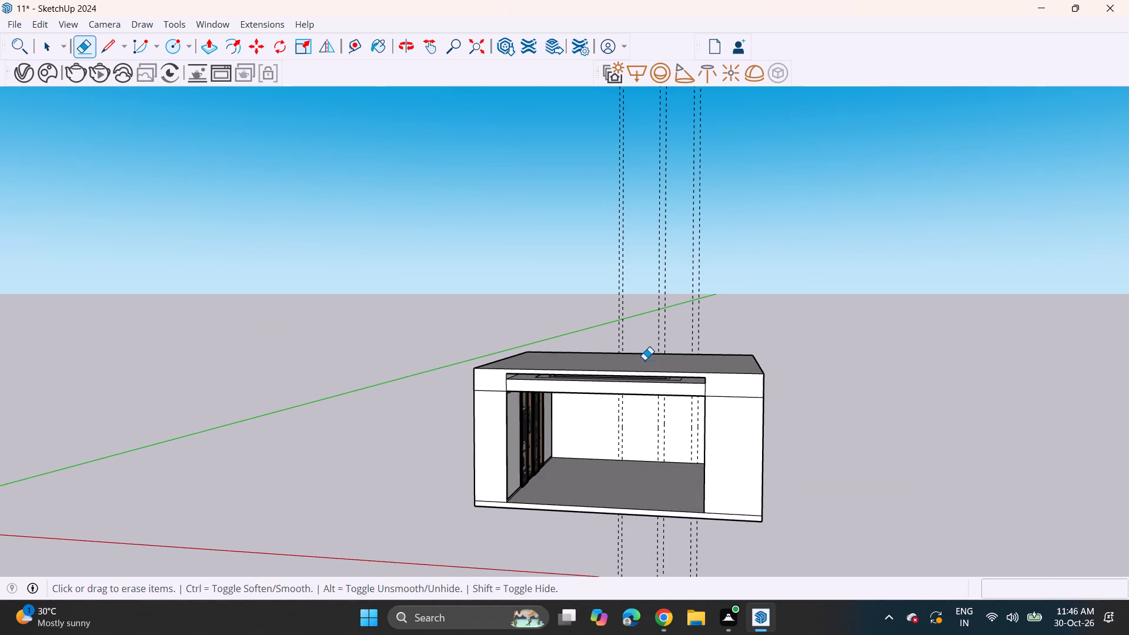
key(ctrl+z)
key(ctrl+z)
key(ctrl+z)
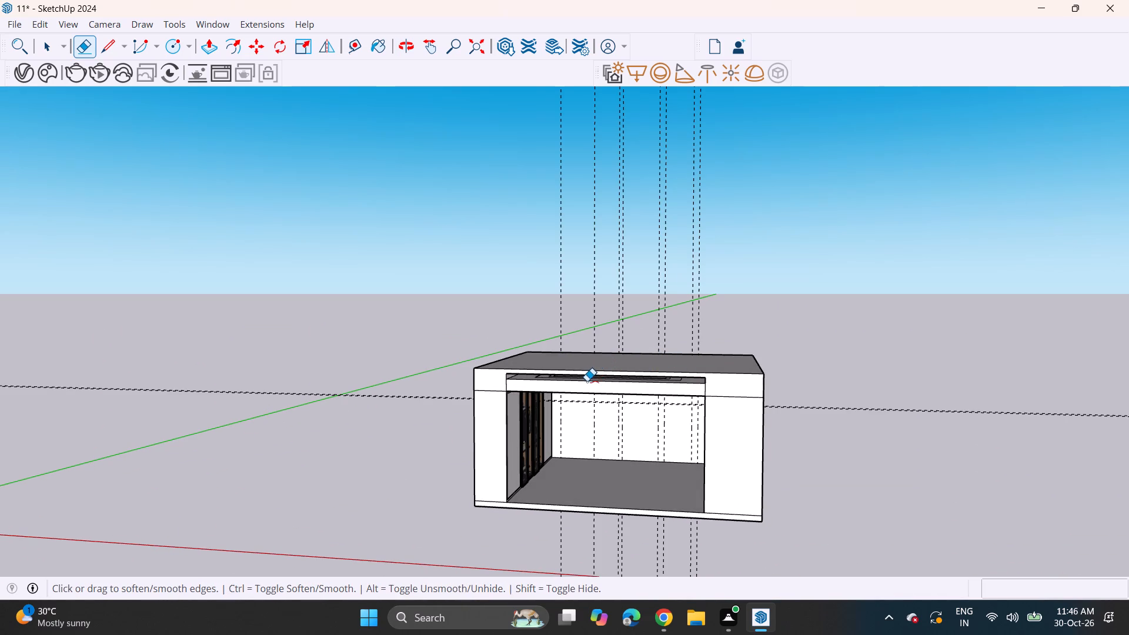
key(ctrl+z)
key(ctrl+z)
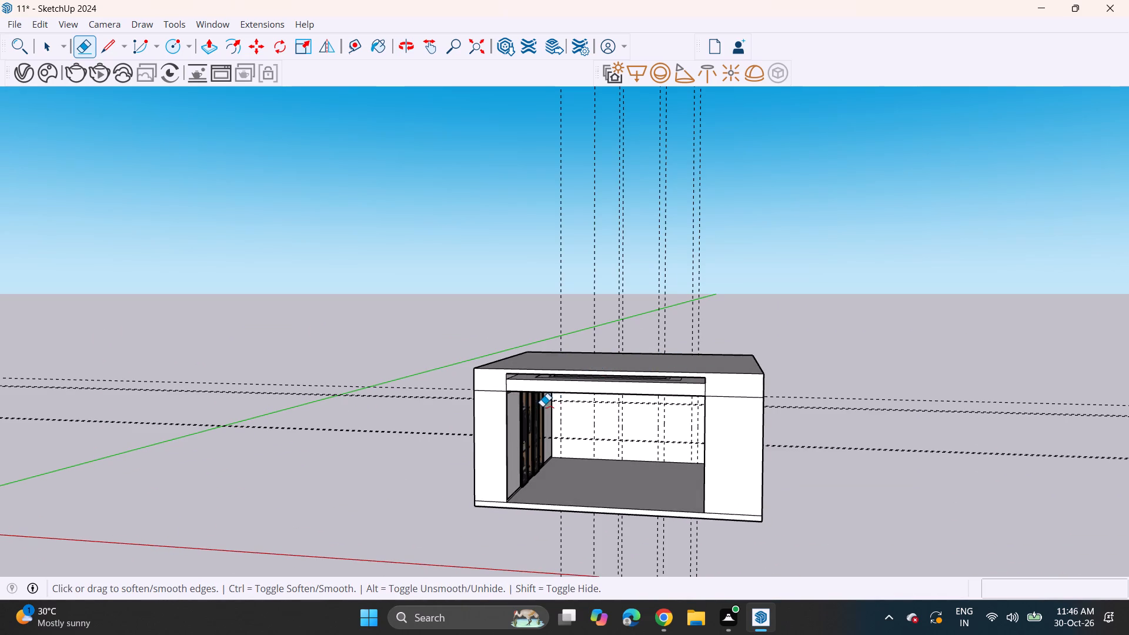
Erase all the horizontal guide lines beside the room in one sweep, keeping the vertical guides.
middle_drag(566, 457, 631, 413)
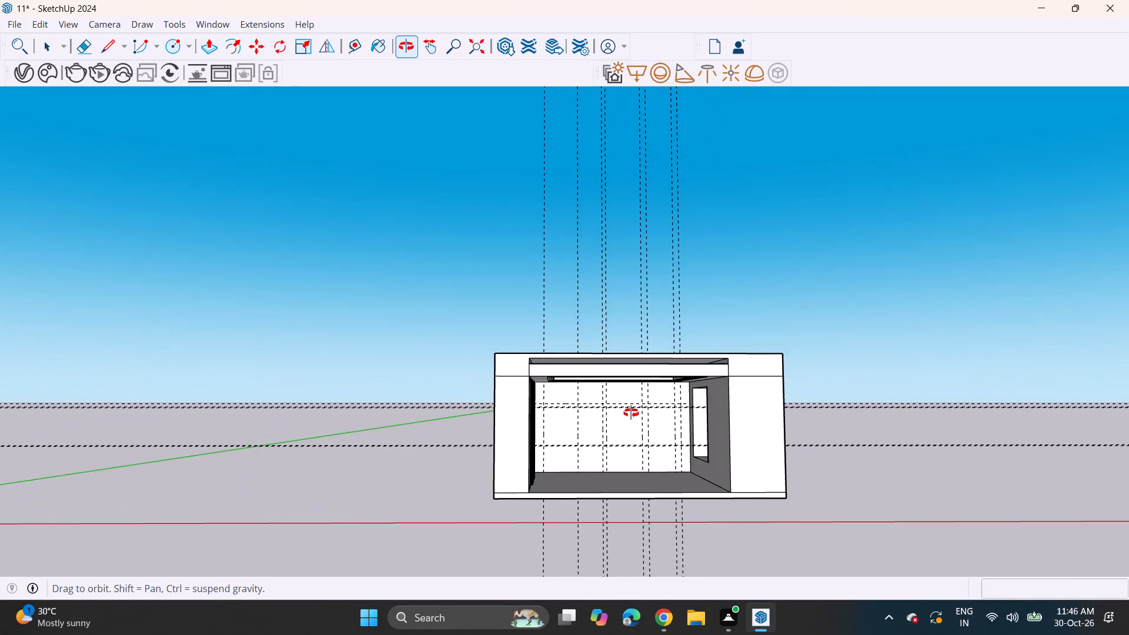
middle_drag(631, 413, 529, 444)
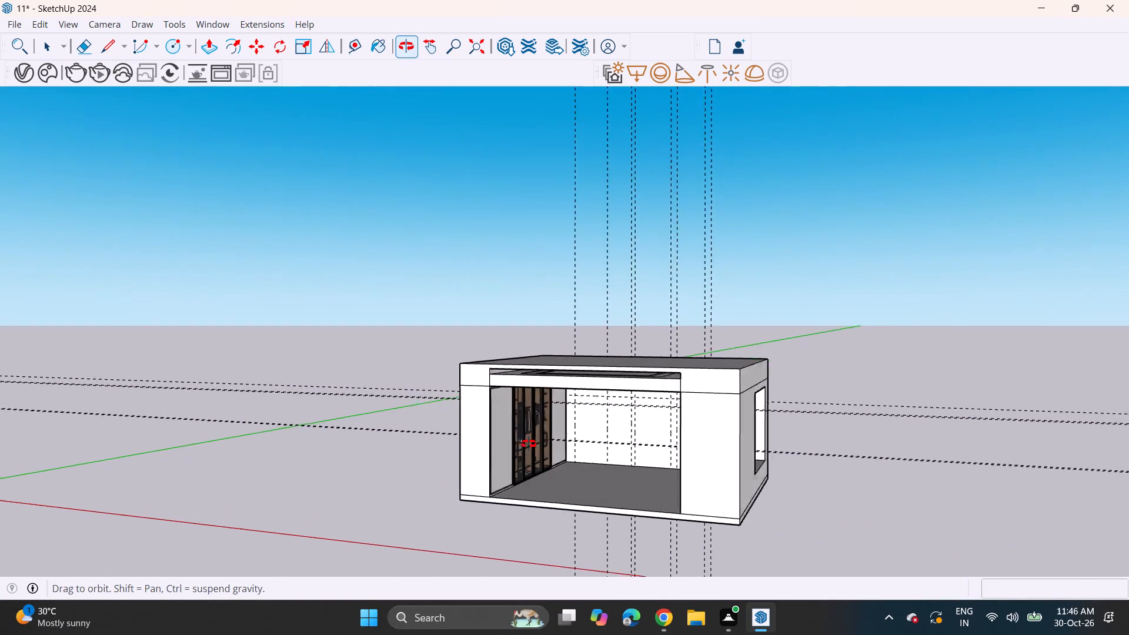
middle_drag(529, 444, 575, 437)
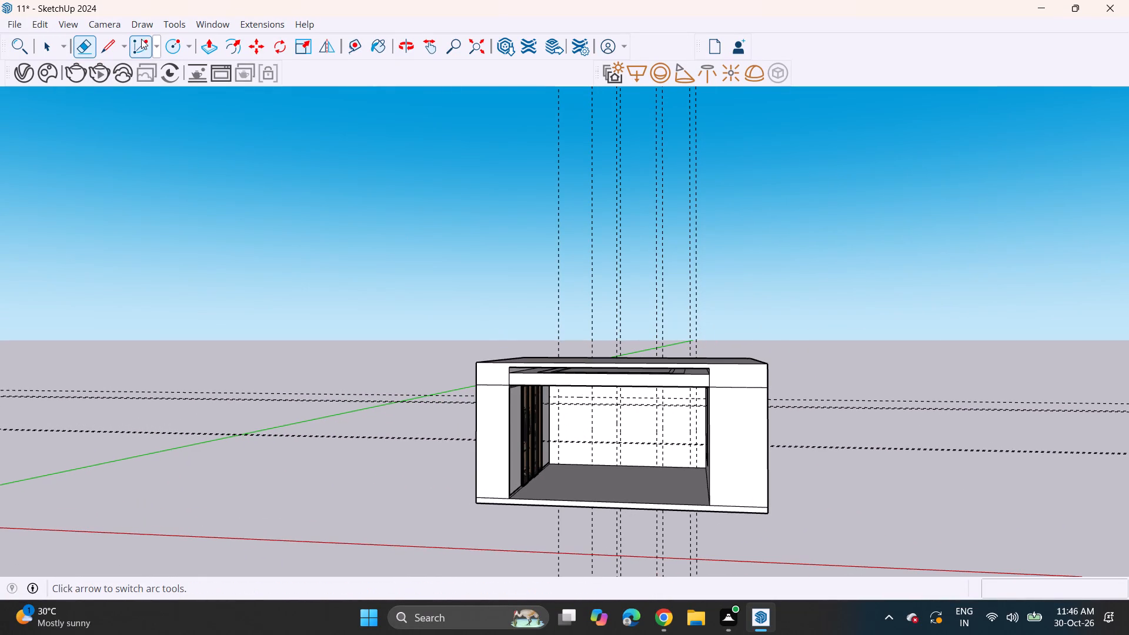
click(83, 42)
drag(340, 335, 351, 476)
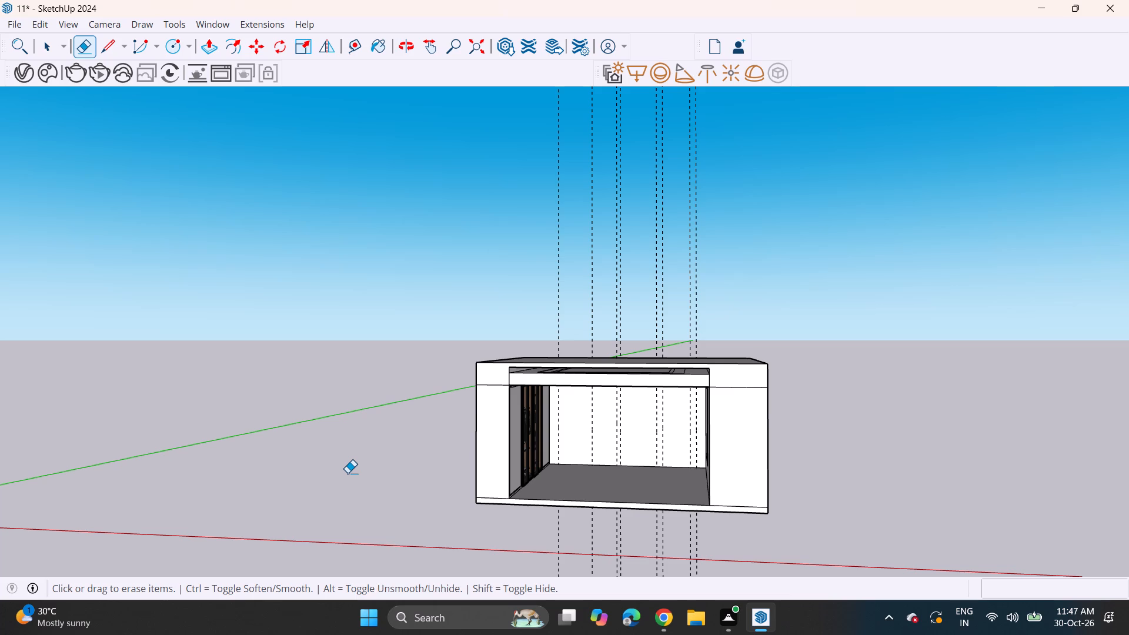
Examine the room interior, facing the back wall with its vertical guide lines.
scroll(682, 510, up, 3)
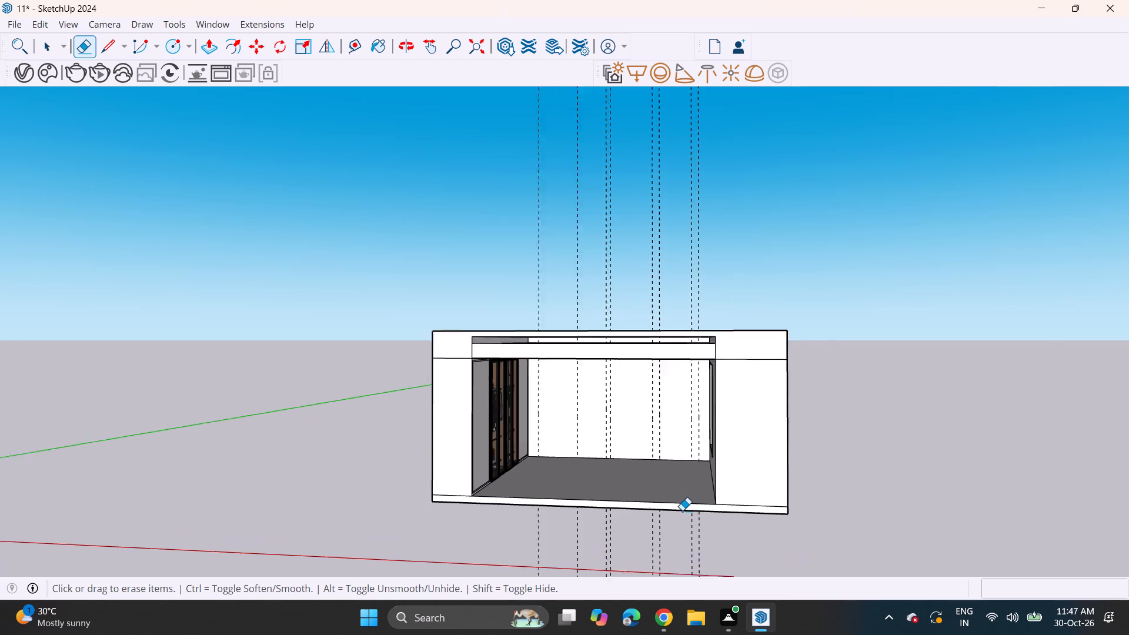
scroll(682, 510, up, 2)
shift+middle_drag(553, 435, 457, 559)
middle_drag(466, 560, 483, 530)
key(space)
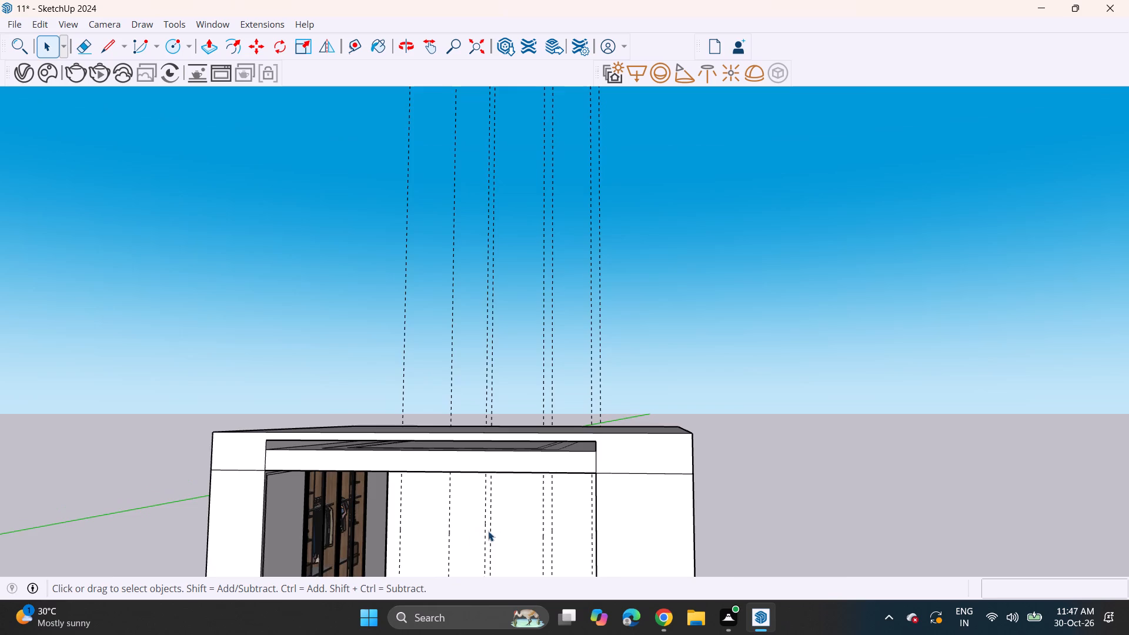
scroll(470, 534, up, 4)
shift+middle_drag(483, 574, 436, 359)
middle_drag(436, 371, 532, 415)
shift+middle_drag(499, 323, 536, 367)
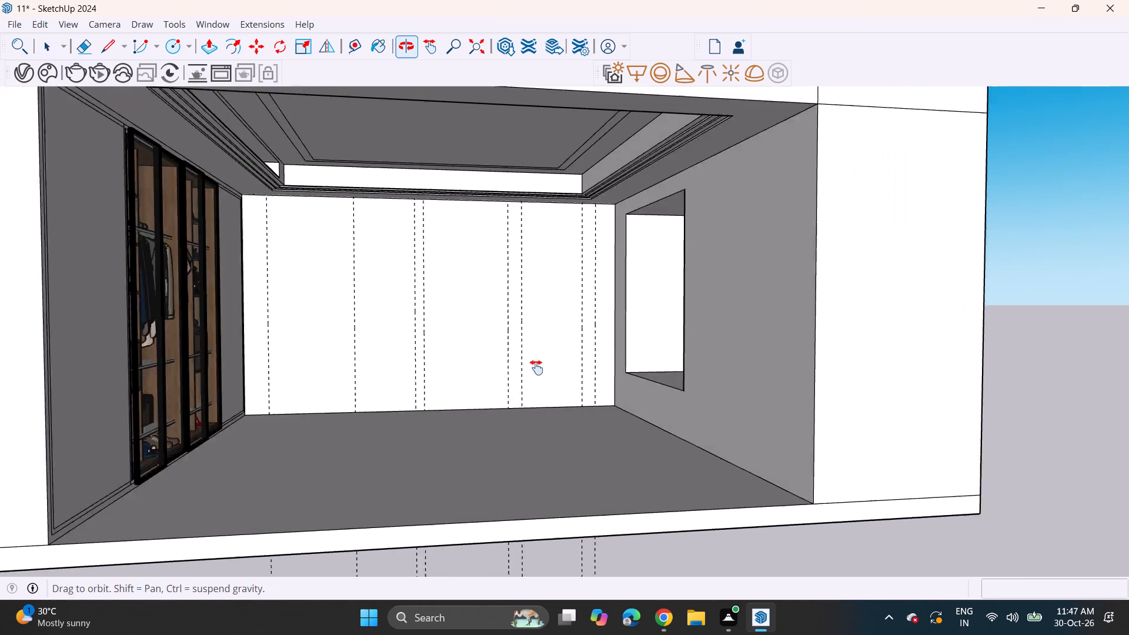
shift+middle_drag(536, 367, 562, 387)
middle_drag(523, 389, 482, 372)
scroll(489, 372, up, 2)
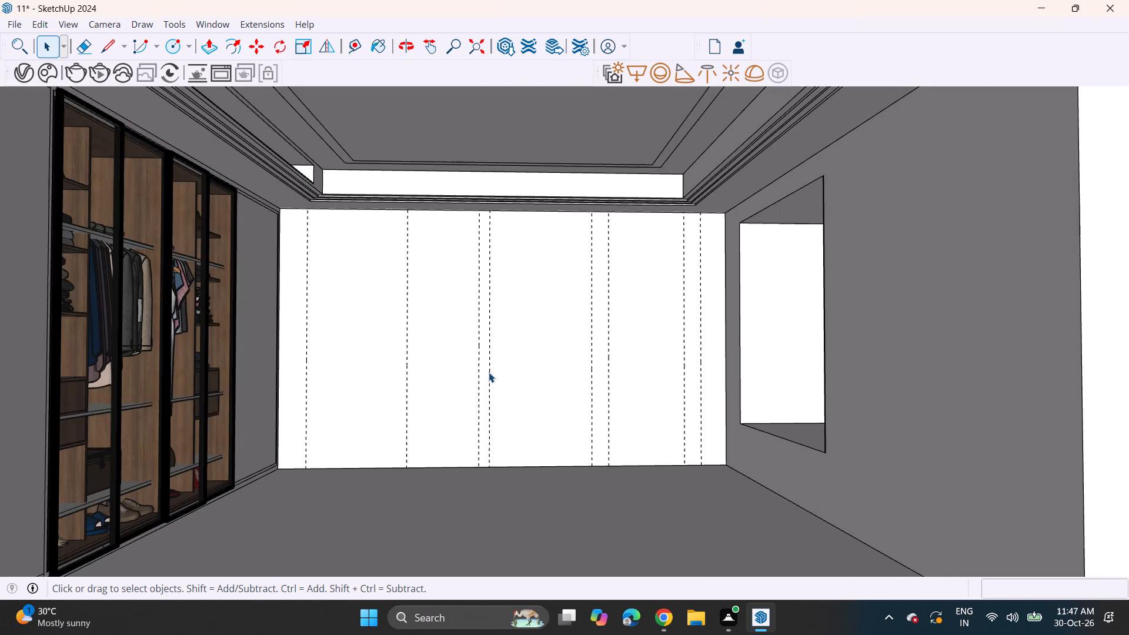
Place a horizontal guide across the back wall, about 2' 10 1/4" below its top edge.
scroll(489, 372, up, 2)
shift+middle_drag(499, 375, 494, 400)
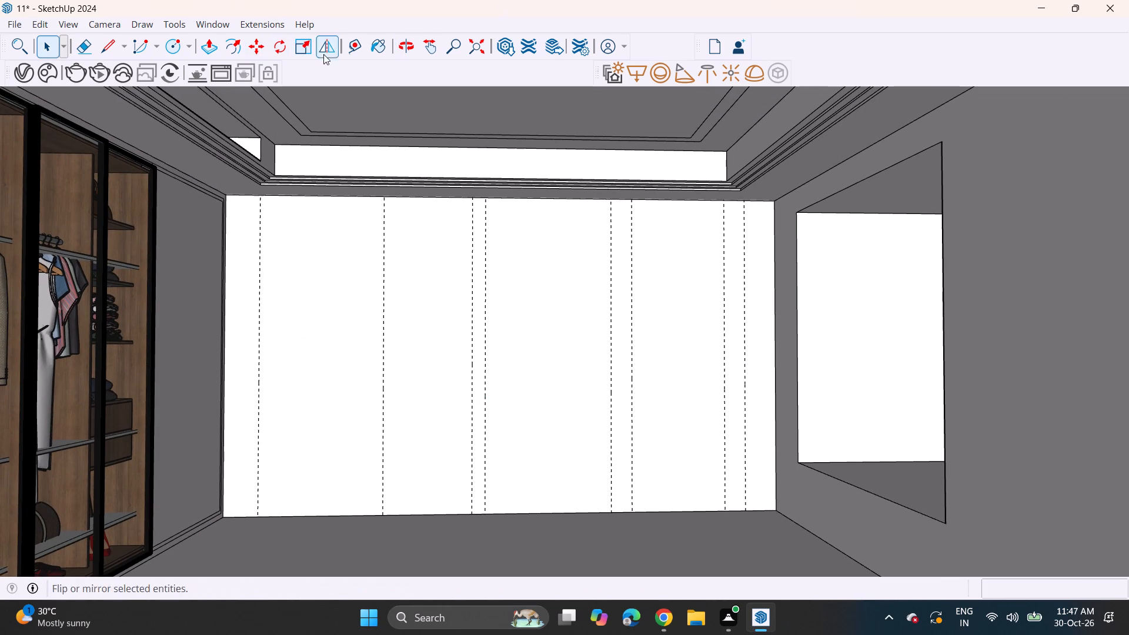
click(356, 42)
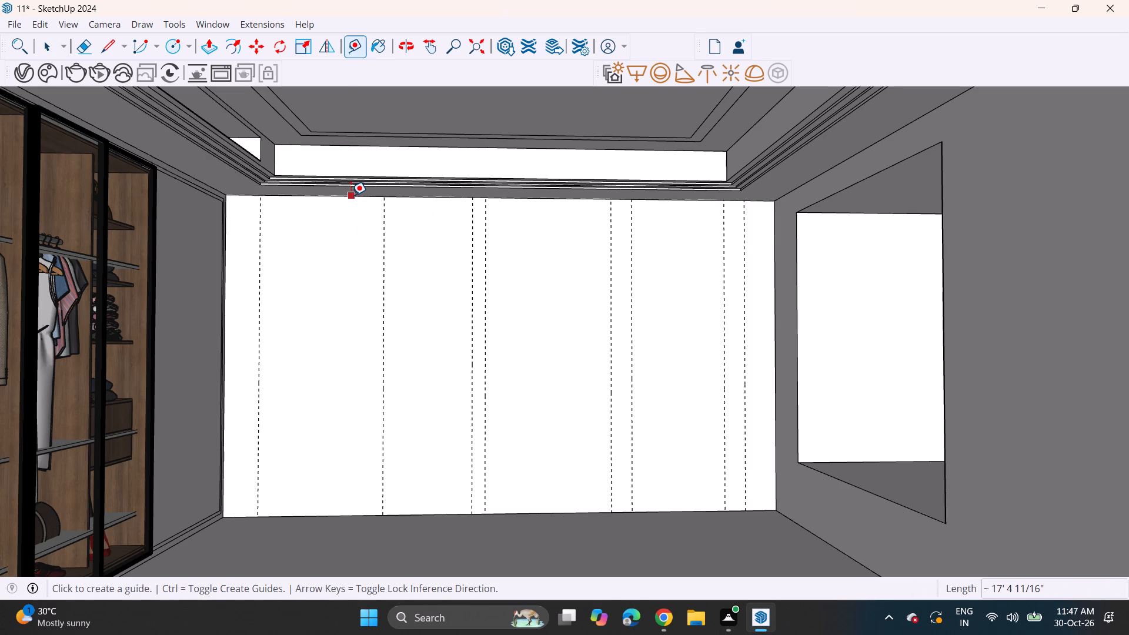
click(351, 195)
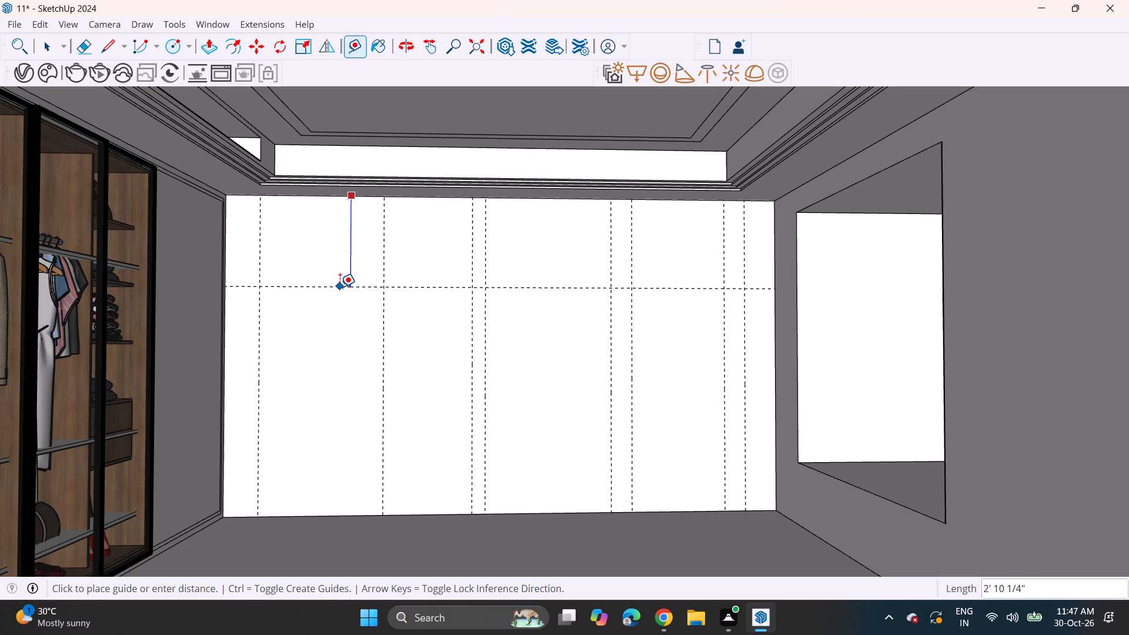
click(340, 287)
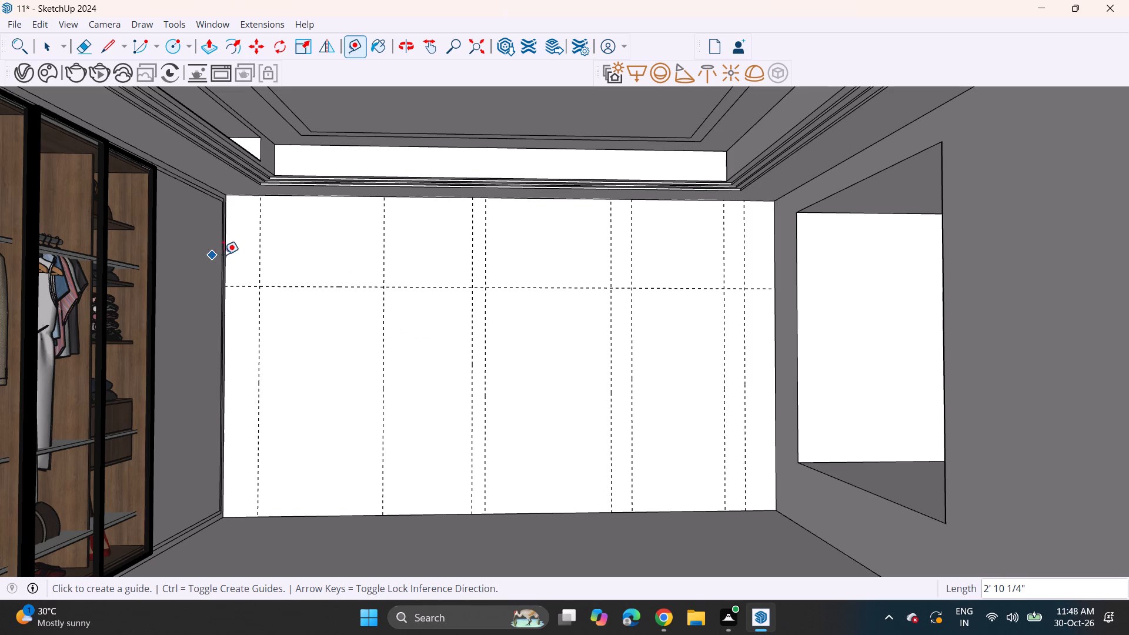
Draw three narrow rectangles between vertical guides on the back wall, starting at the window-side corner, about 1', 8 1/16" and 8 7/16" wide.
click(191, 45)
click(201, 64)
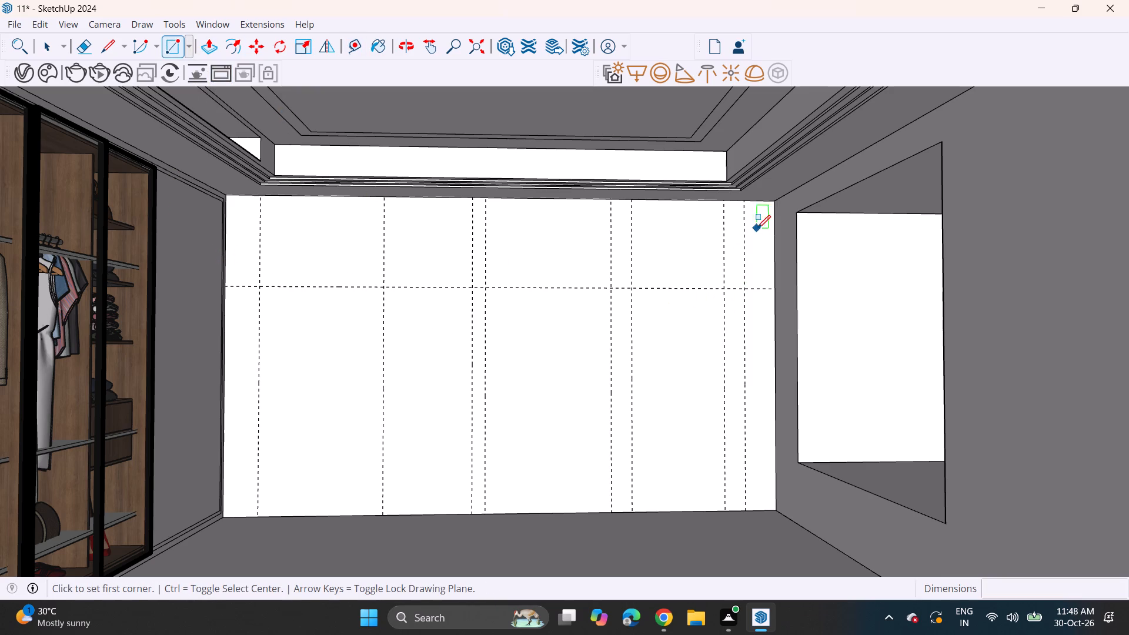
click(778, 202)
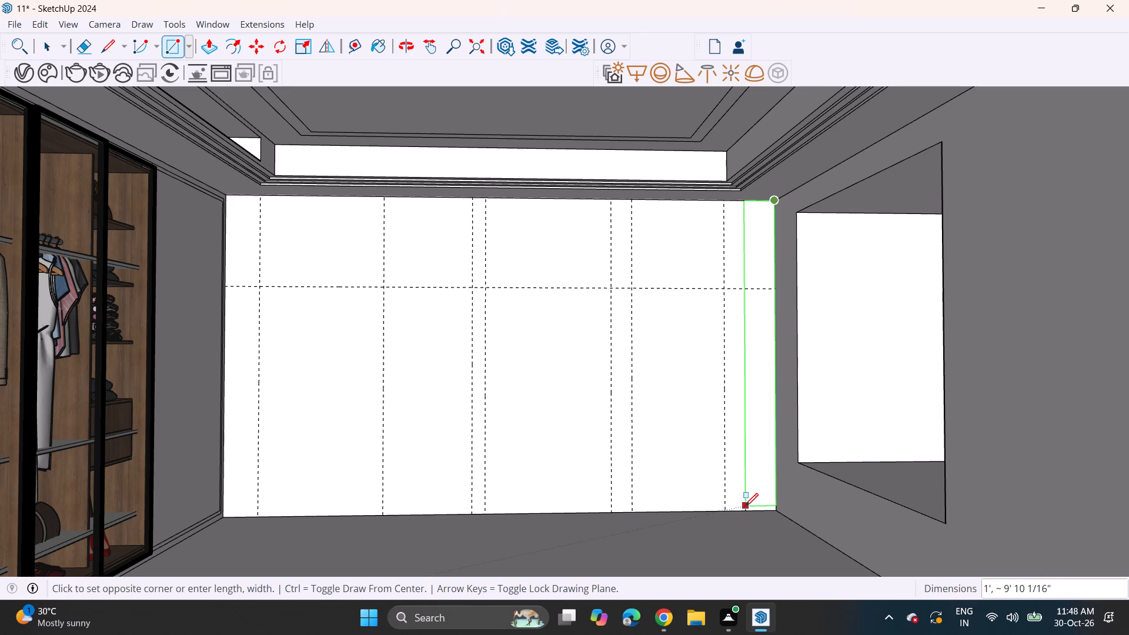
click(745, 507)
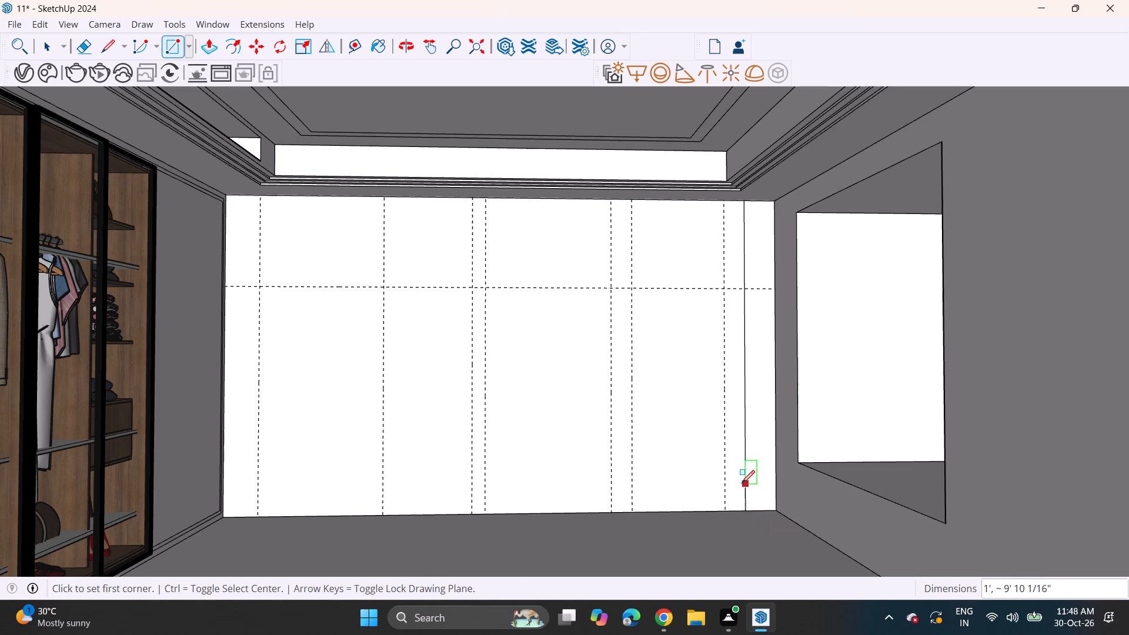
click(749, 199)
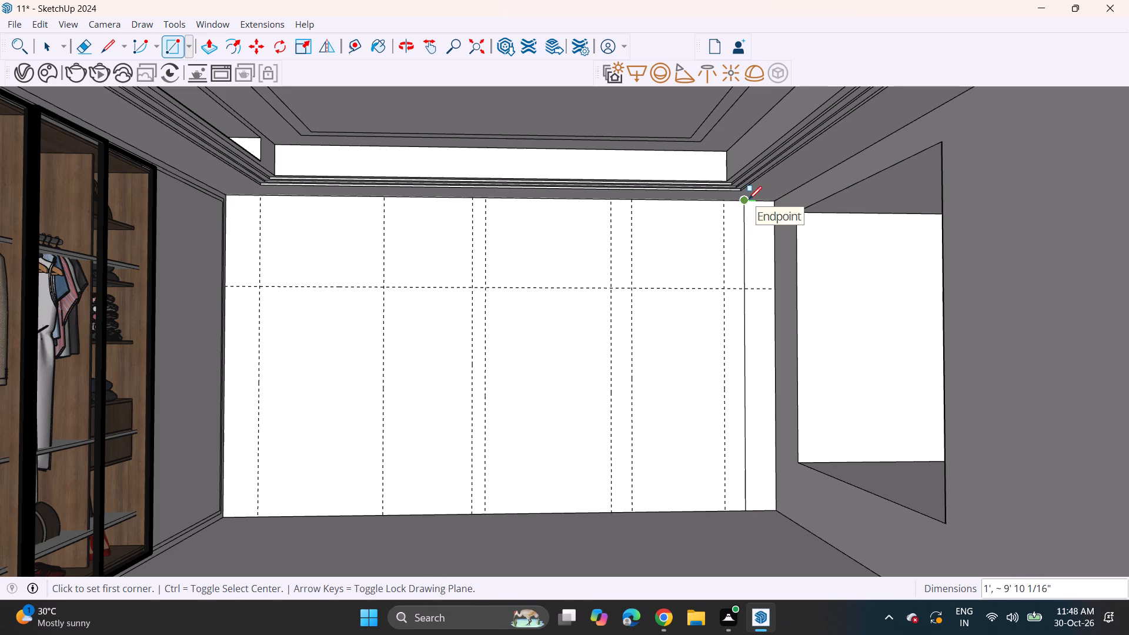
click(726, 514)
click(610, 205)
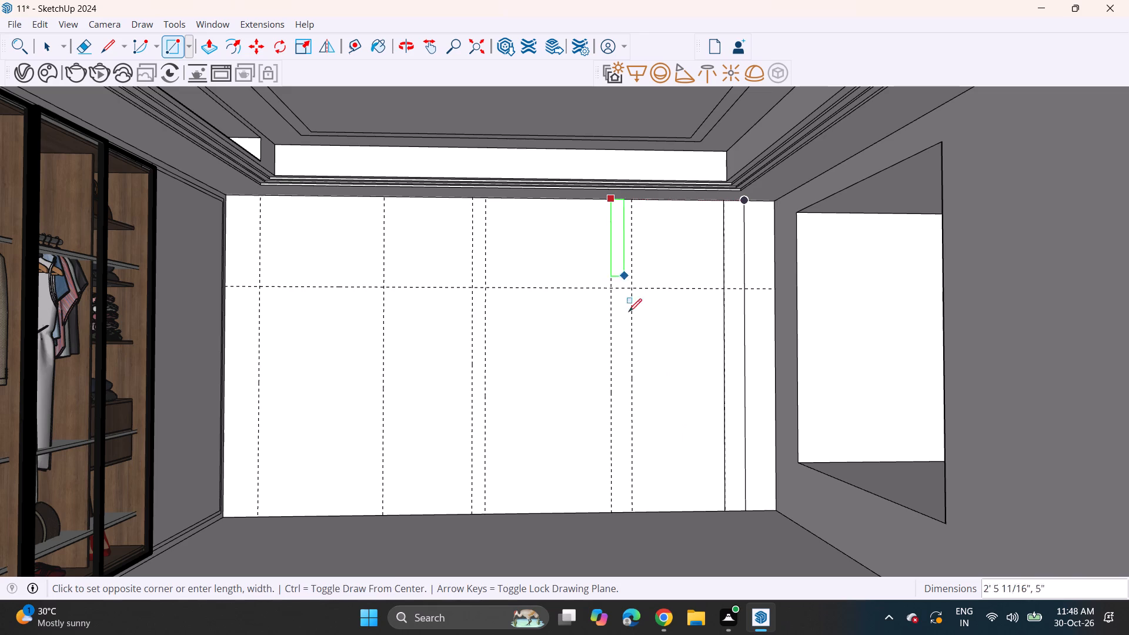
click(633, 514)
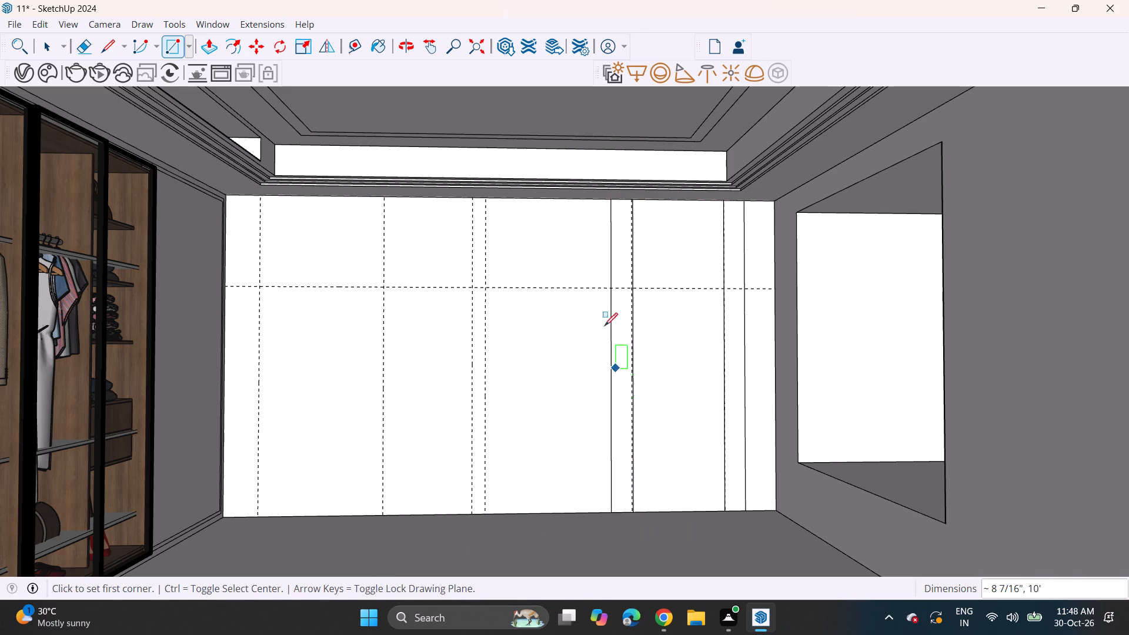
Draw four adjoining 10' high rectangles along the back wall's guides towards the wardrobe, about 4', 4 15/16", 2' 9 1/4" and 3' 9 7/8" wide.
click(613, 198)
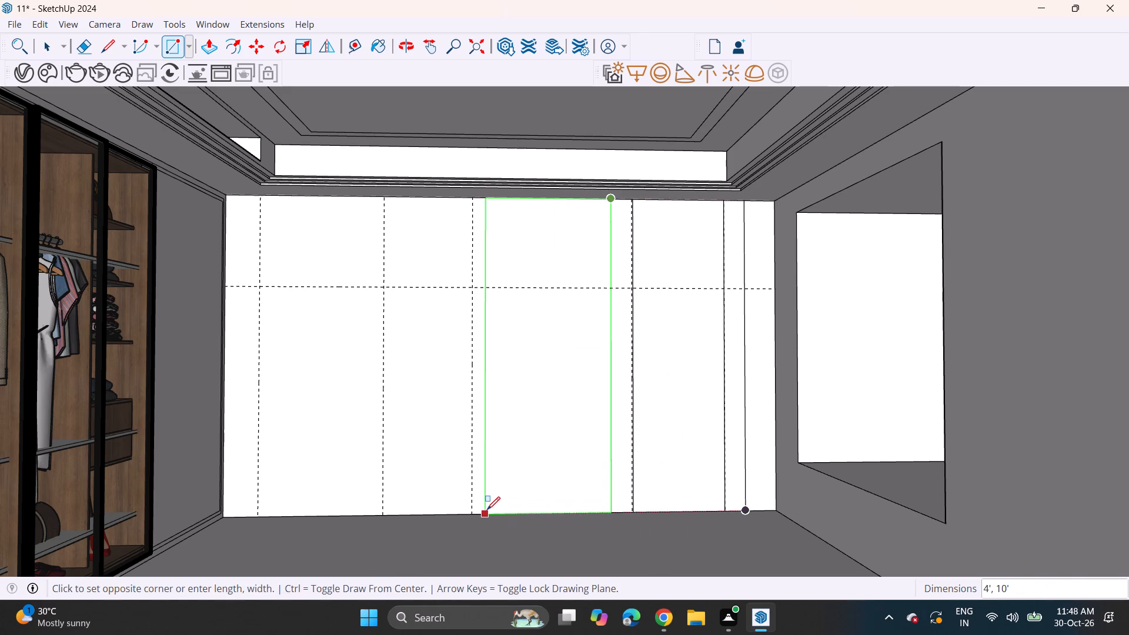
click(487, 510)
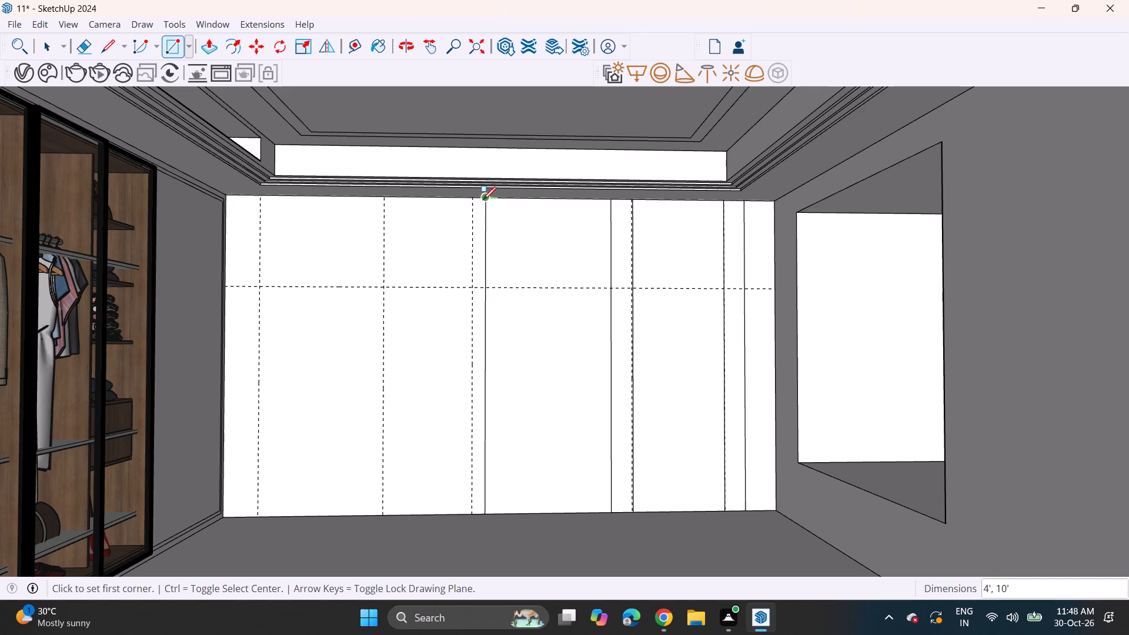
click(485, 199)
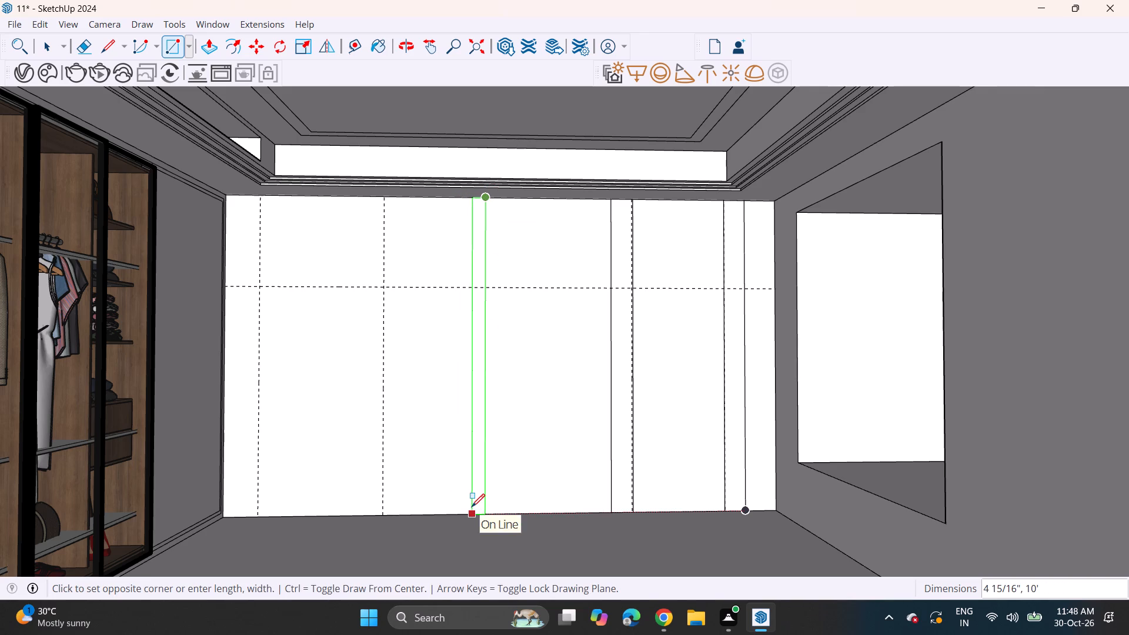
click(472, 507)
click(471, 201)
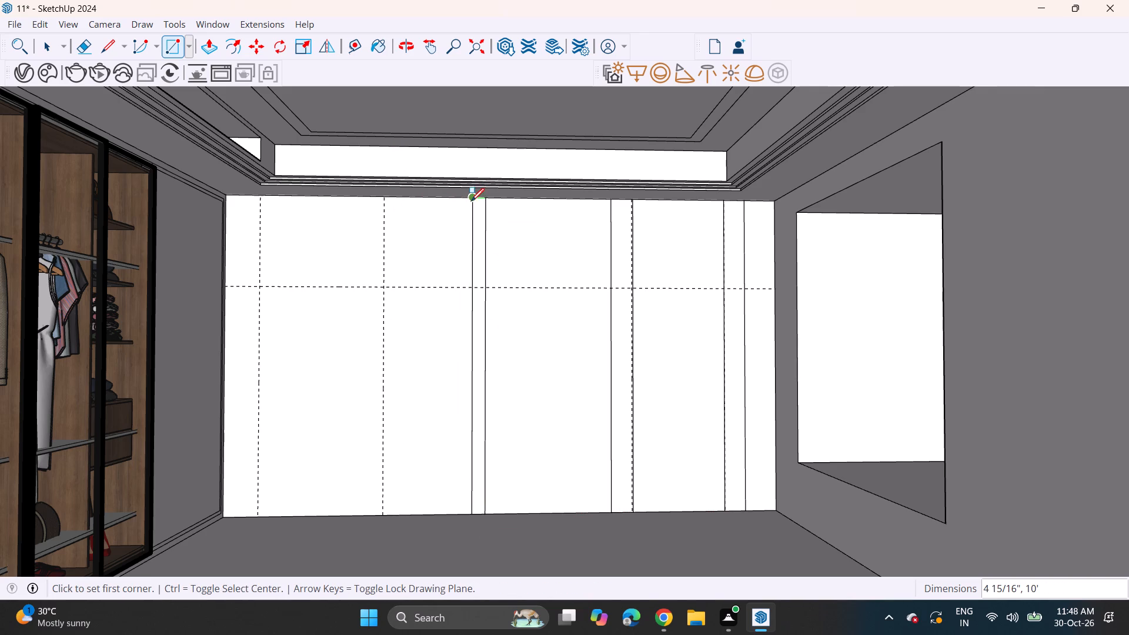
click(382, 513)
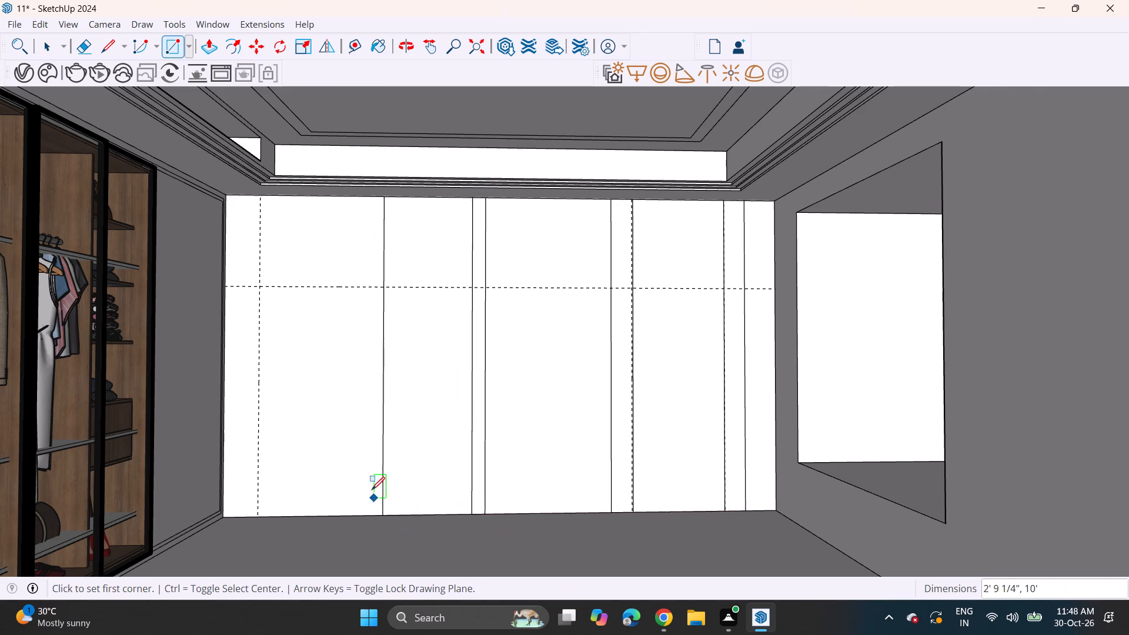
click(260, 201)
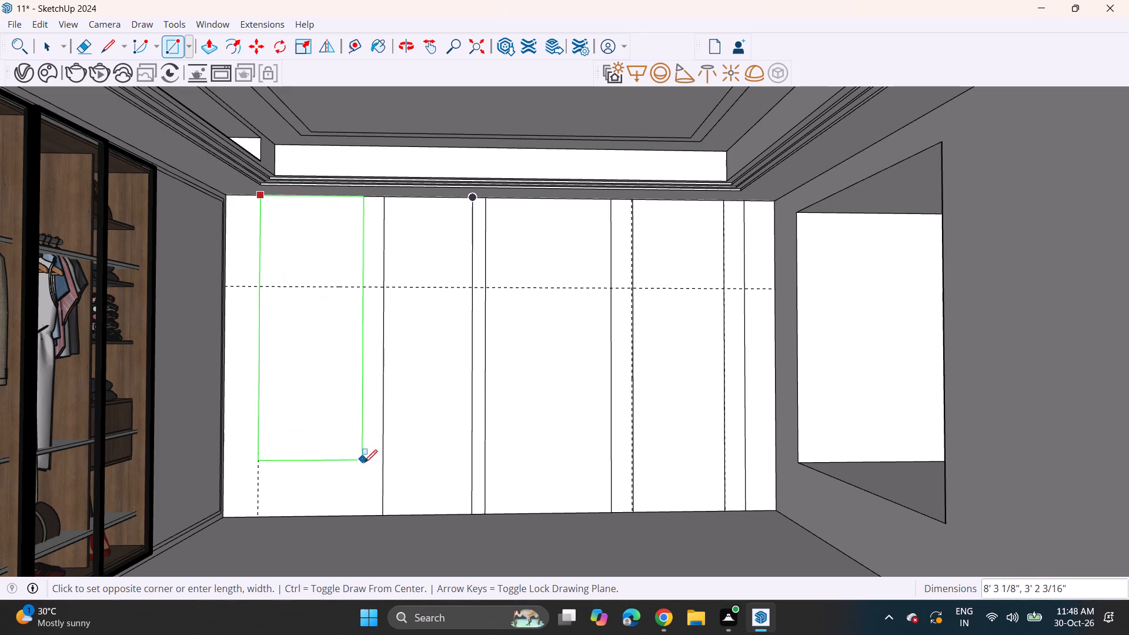
click(381, 511)
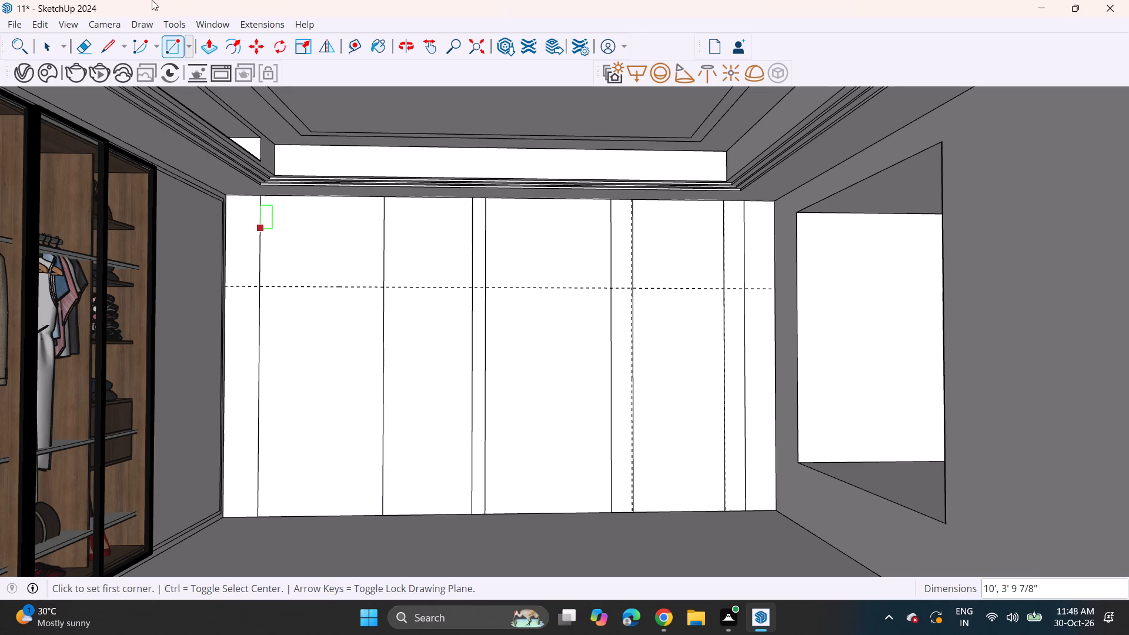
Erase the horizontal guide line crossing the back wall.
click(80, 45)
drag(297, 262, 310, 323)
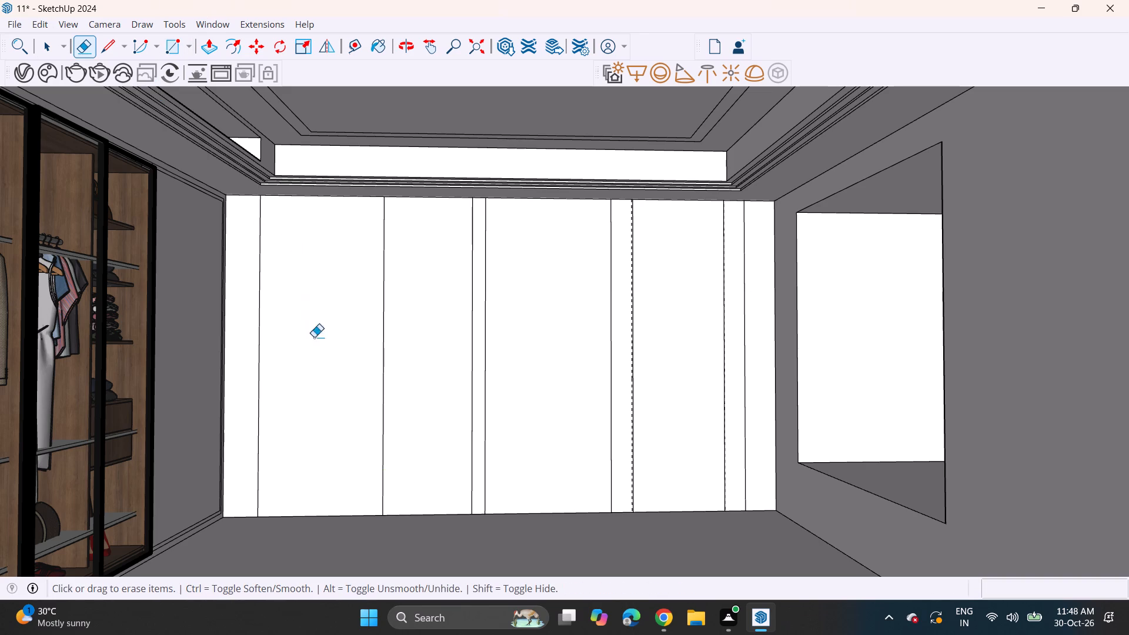
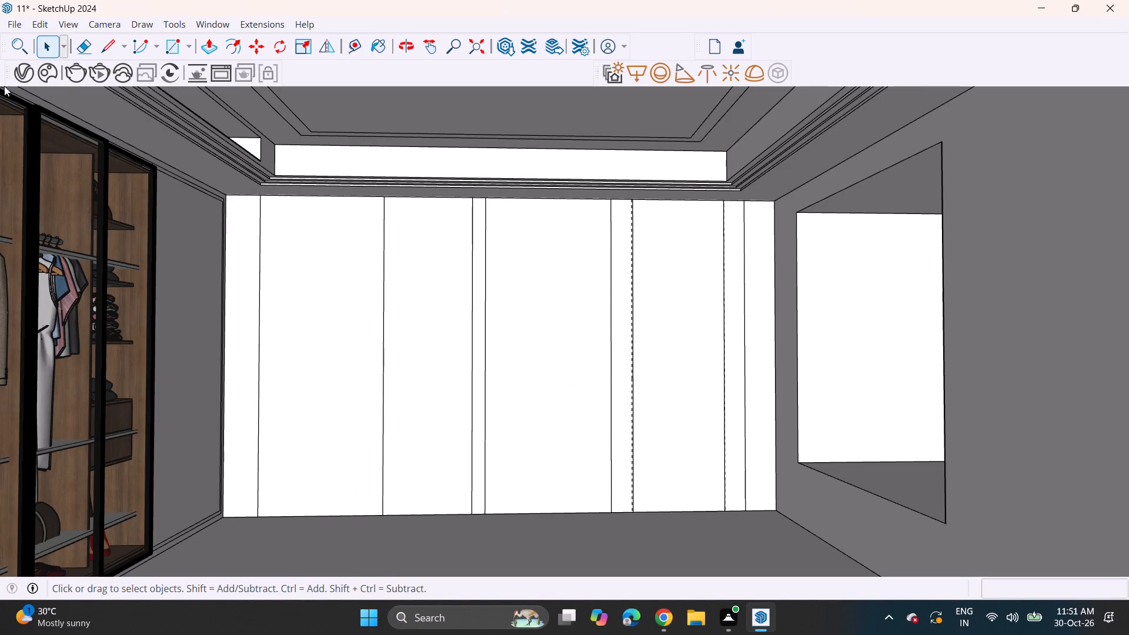
Delete all the remaining guide lines in the model.
click(35, 26)
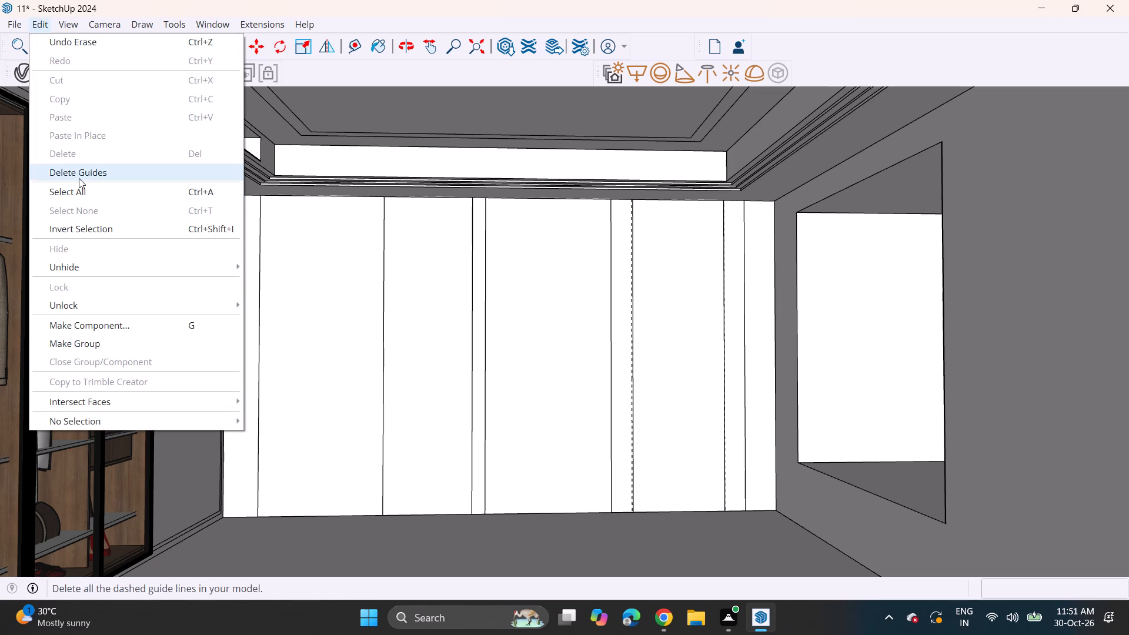
click(83, 172)
Draw a rectangle strip about 1 13/16" wide and 10' high along the wardrobe-side edge of the wide back-wall panel nearest the window.
scroll(749, 427, up, 2)
scroll(716, 525, up, 3)
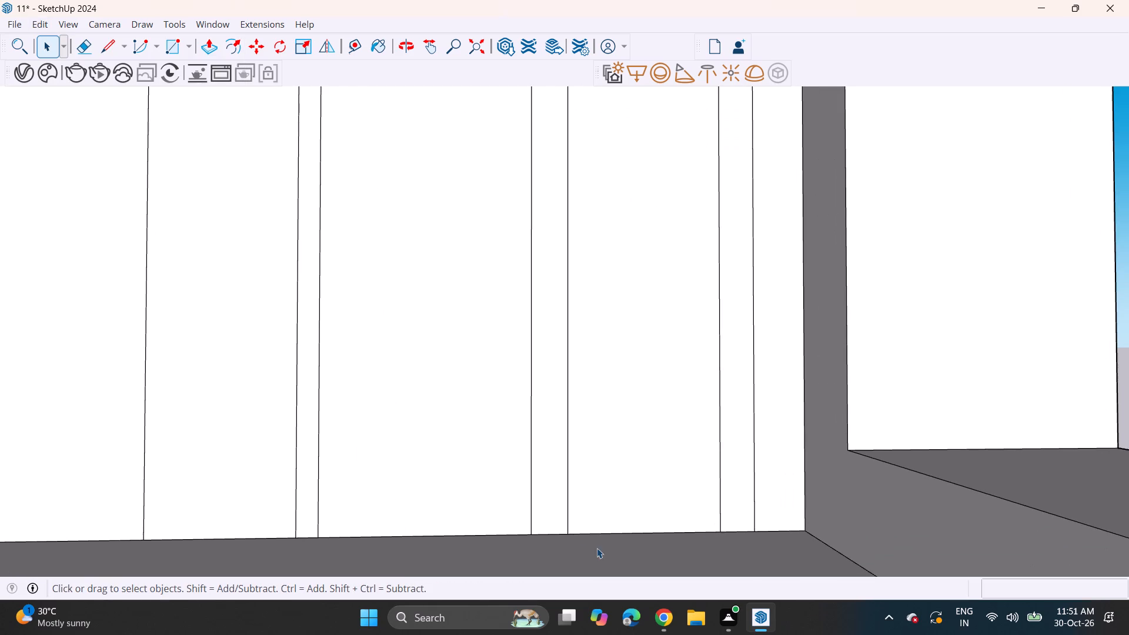
scroll(576, 539, down, 3)
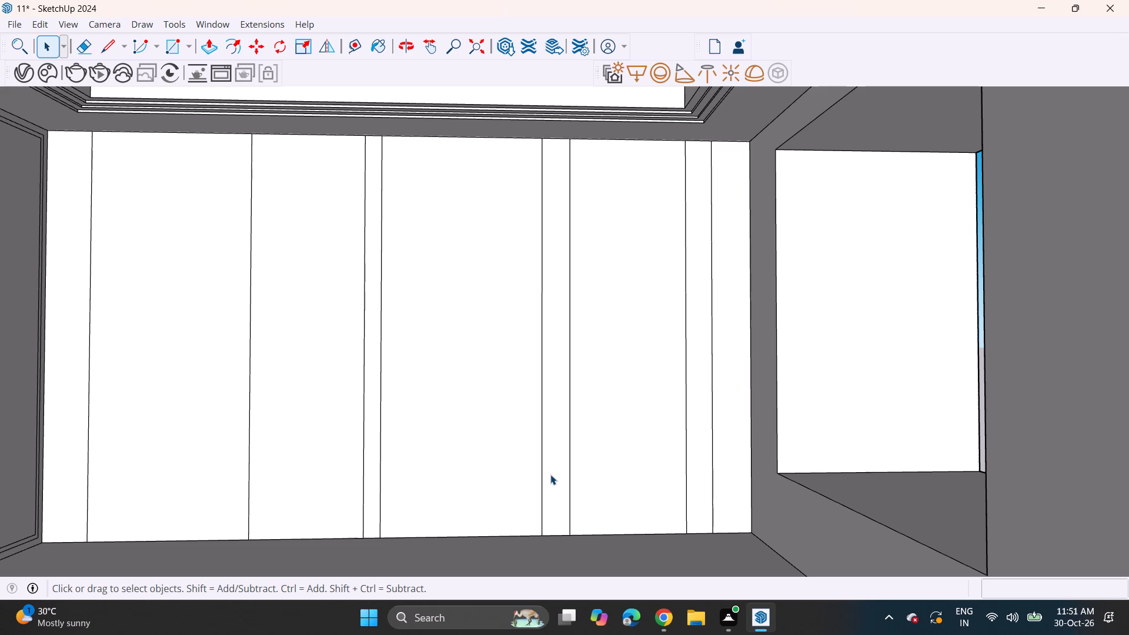
click(181, 51)
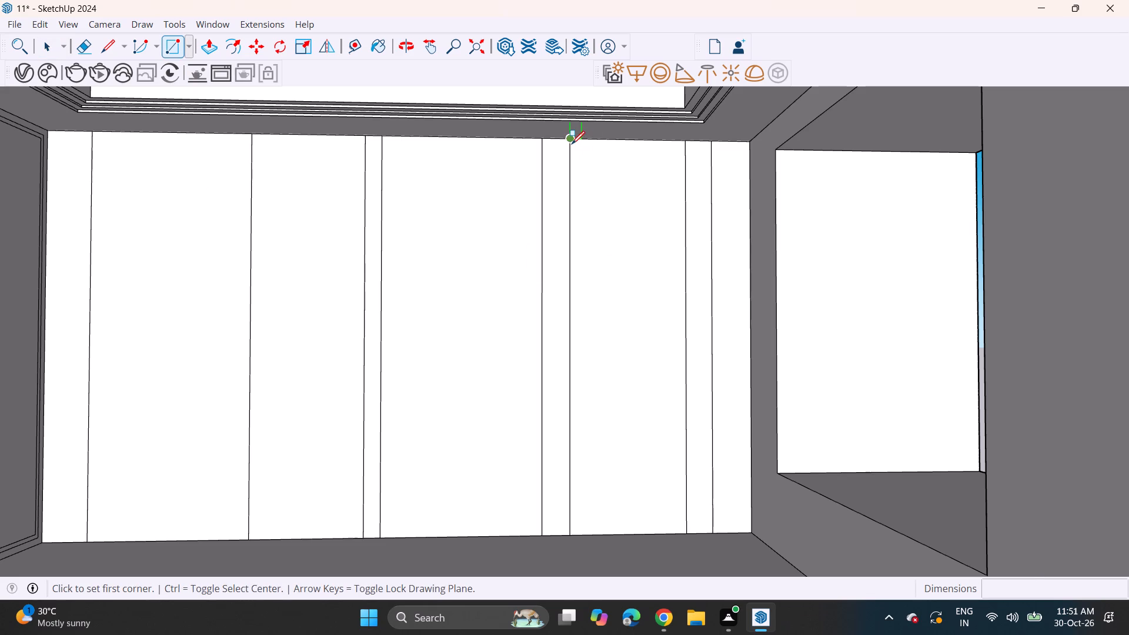
click(572, 144)
scroll(579, 525, up, 4)
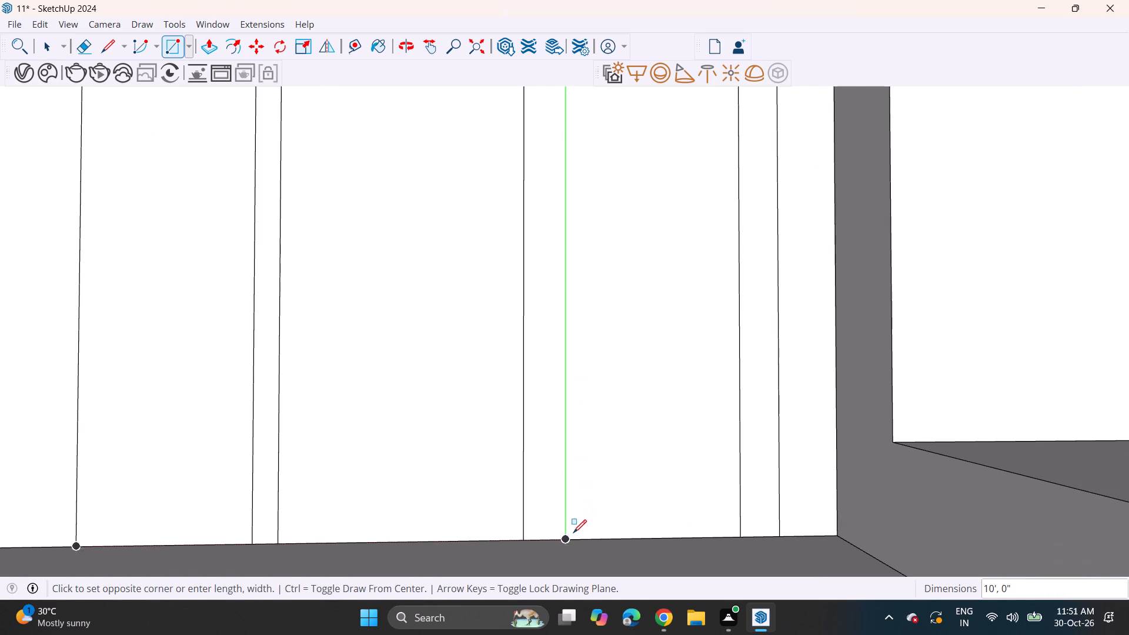
click(575, 539)
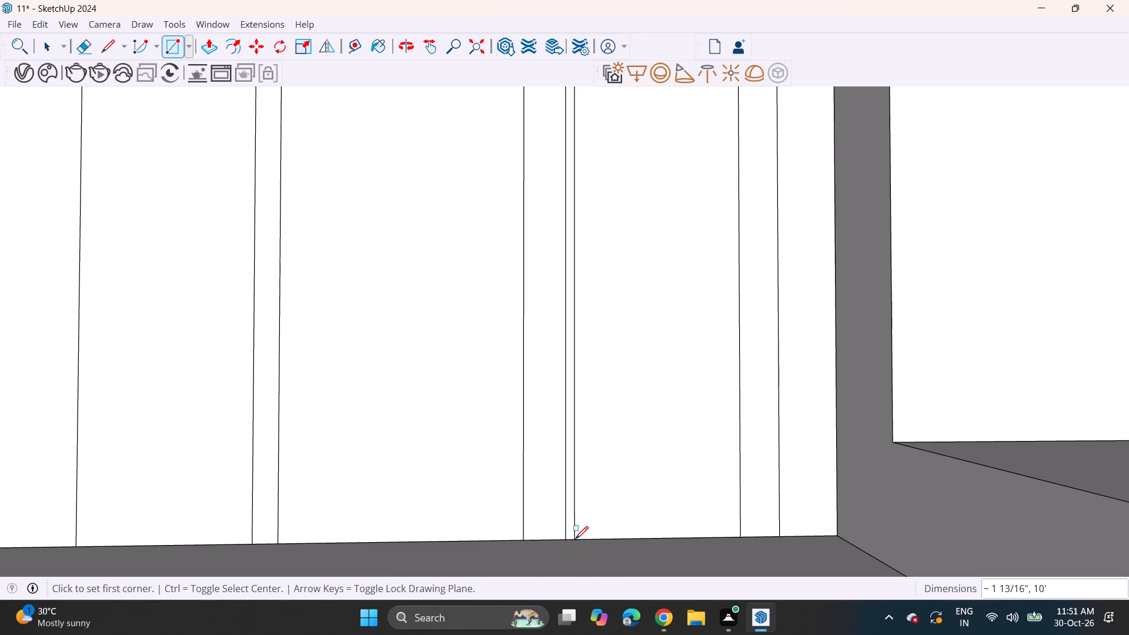
text(c)
key(space)
Select the narrow strip with its edges and copy it about 2 1/2" along the wall's base towards the window.
double_click(568, 532)
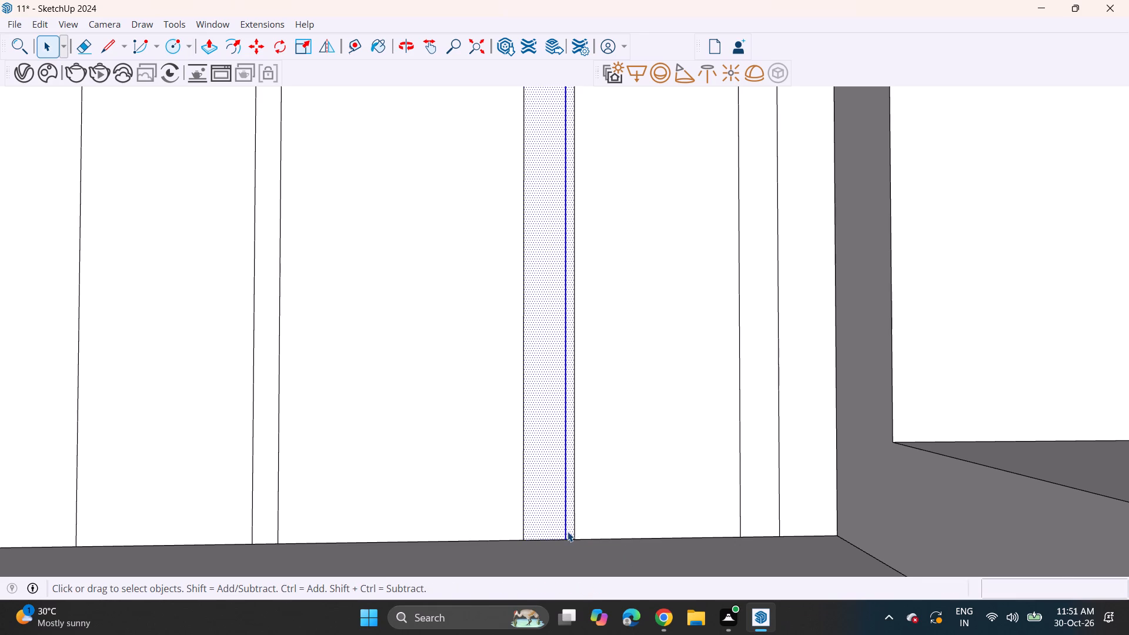
scroll(570, 535, up, 4)
double_click(570, 533)
scroll(566, 533, up, 4)
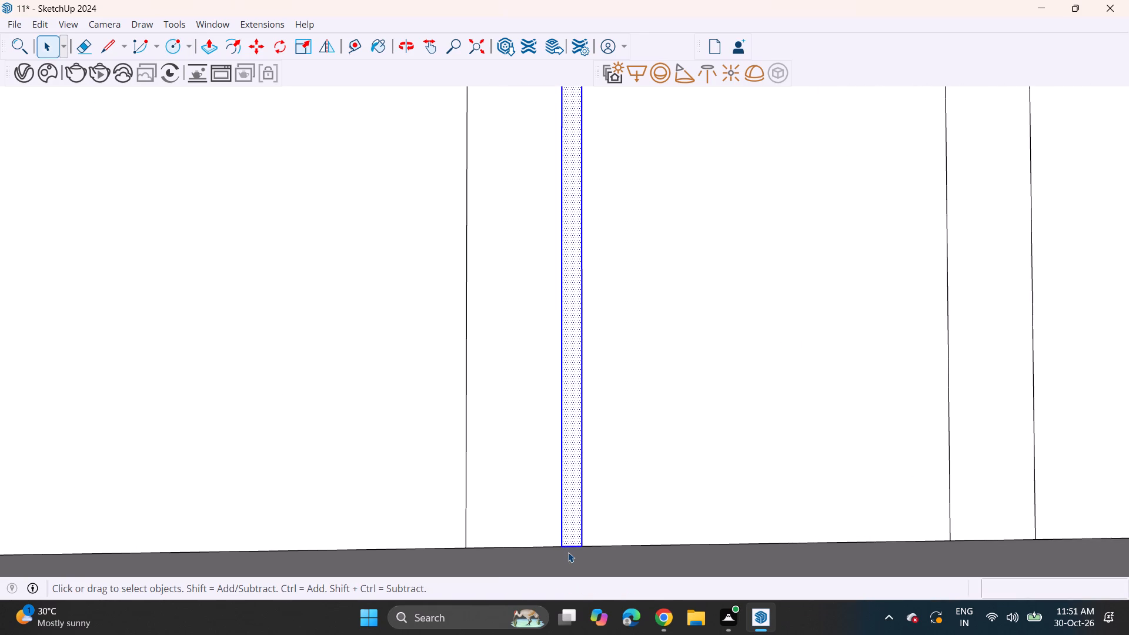
scroll(568, 552, up, 1)
middle_drag(456, 496, 502, 563)
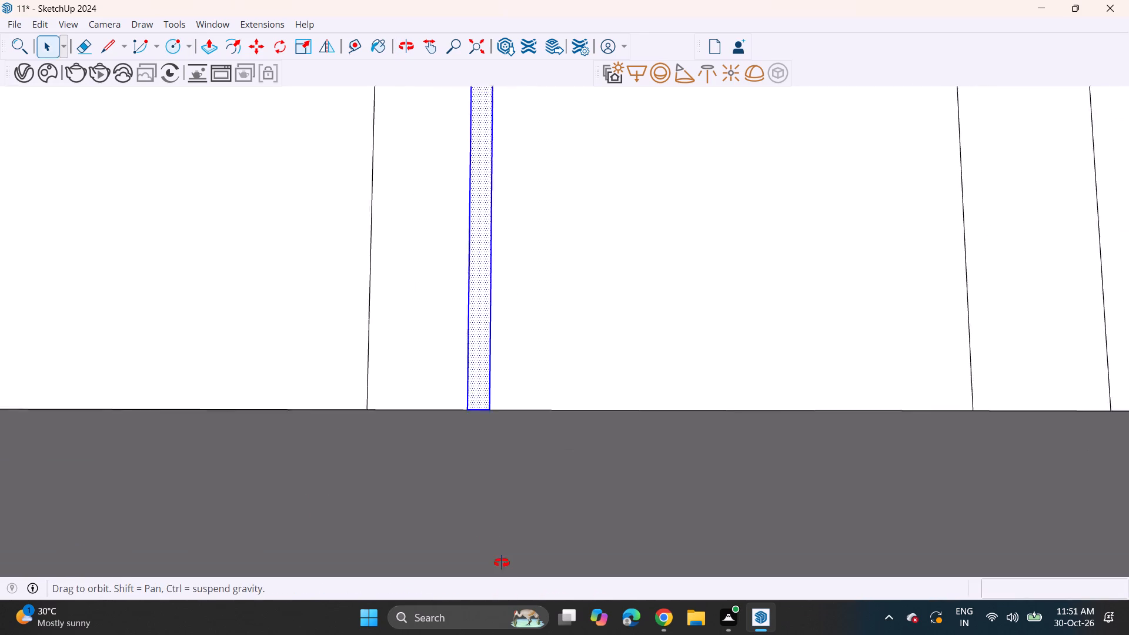
middle_drag(502, 563, 504, 566)
shift+middle_drag(484, 469, 451, 417)
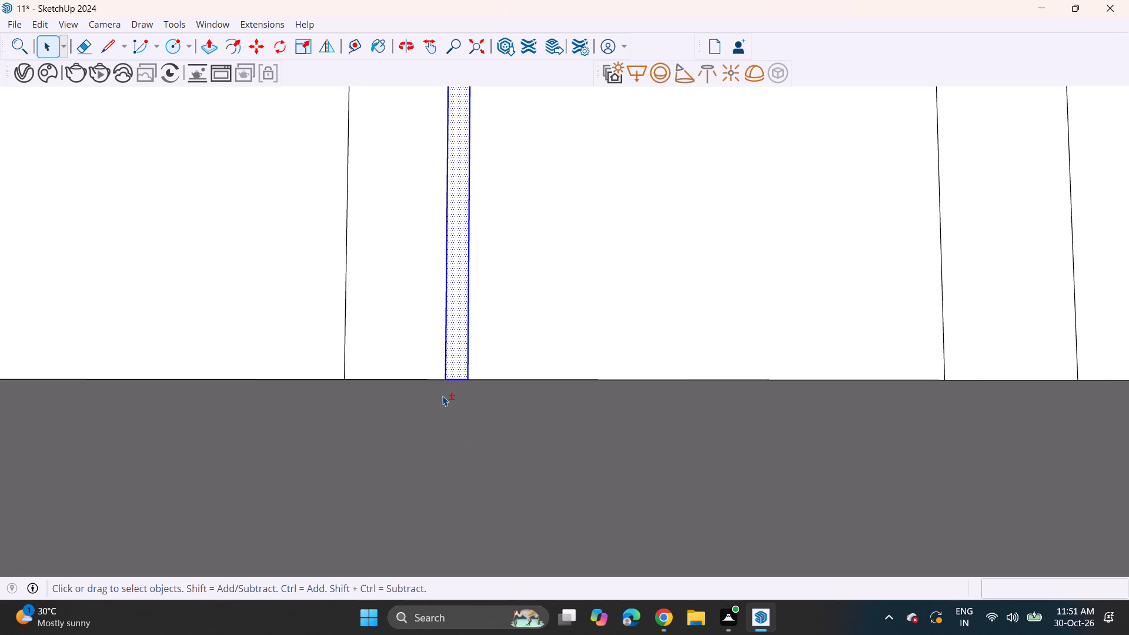
shift+middle_drag(442, 396, 456, 492)
shift+scroll(460, 435, up, 8)
scroll(463, 411, down, 1)
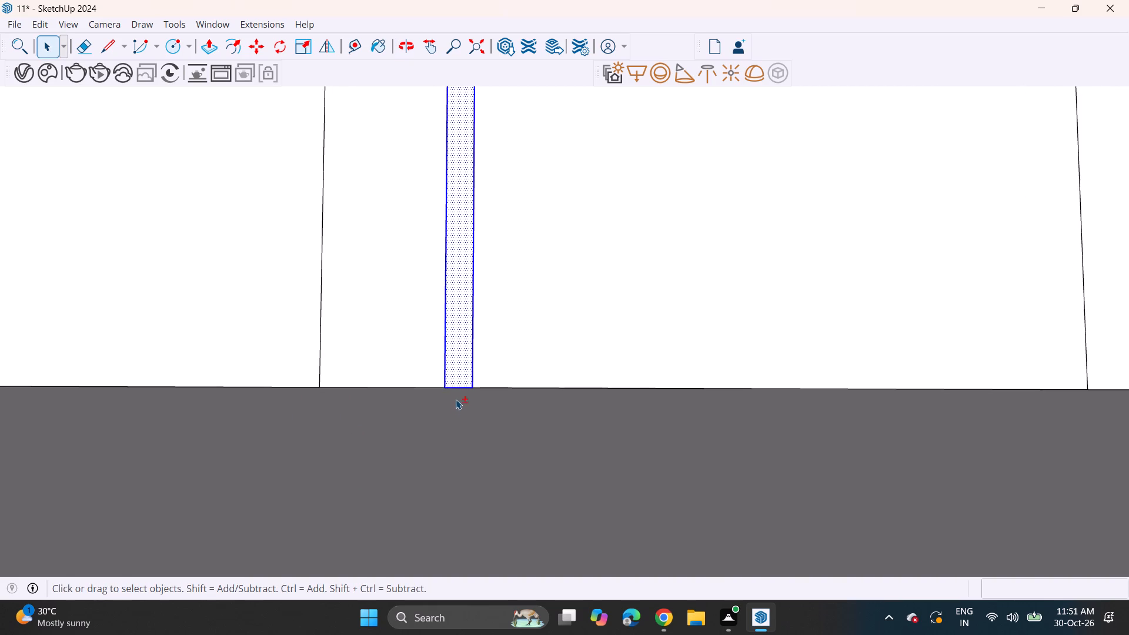
shift+middle_drag(454, 398, 342, 429)
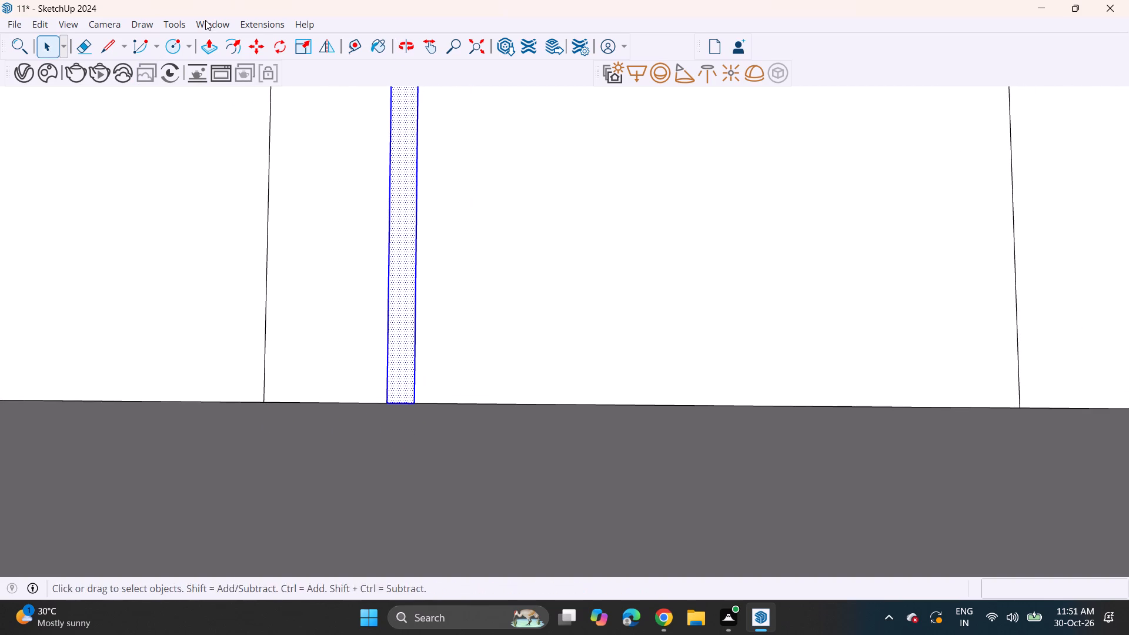
click(252, 45)
click(385, 407)
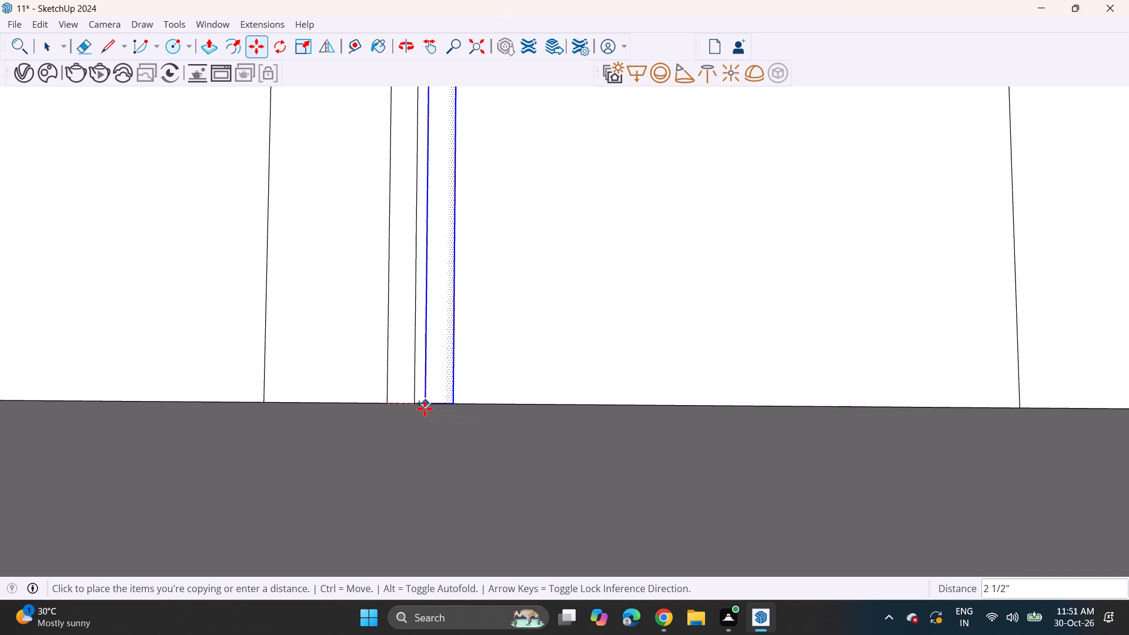
click(424, 409)
Place four more strip copies towards the window, each offset about 2 7/16" from the one before.
click(416, 406)
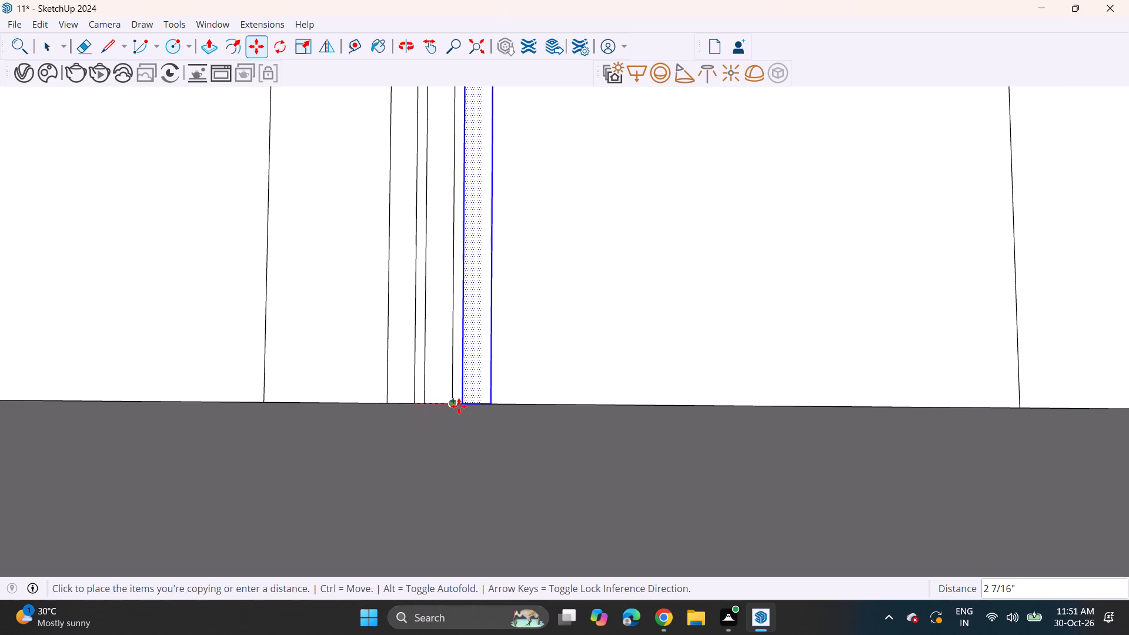
click(460, 406)
click(456, 407)
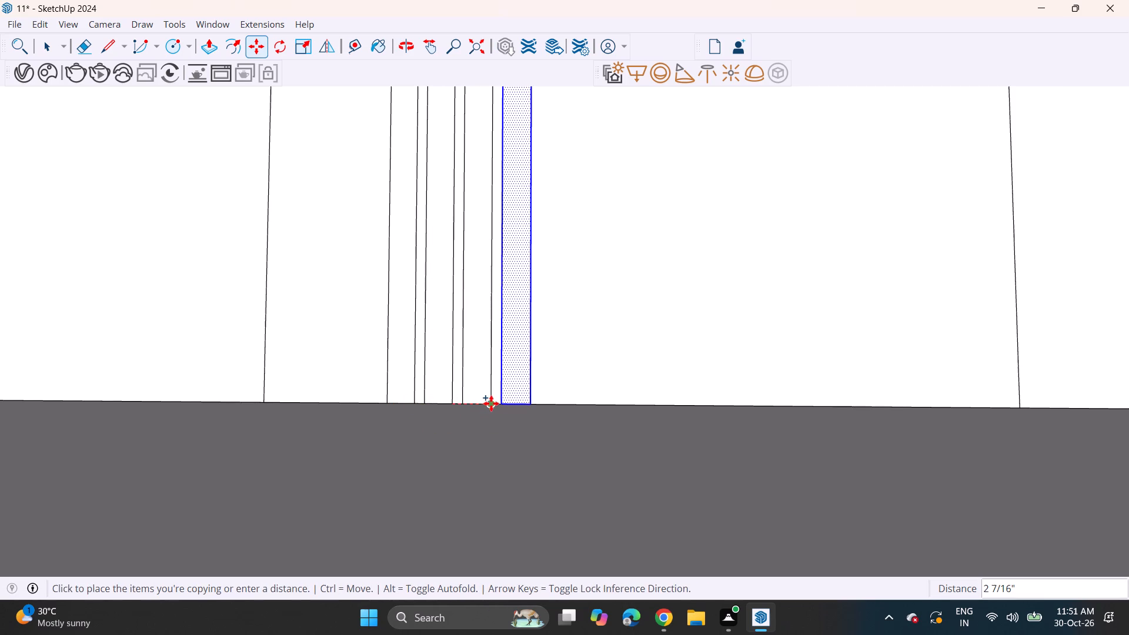
click(491, 403)
click(489, 402)
click(526, 403)
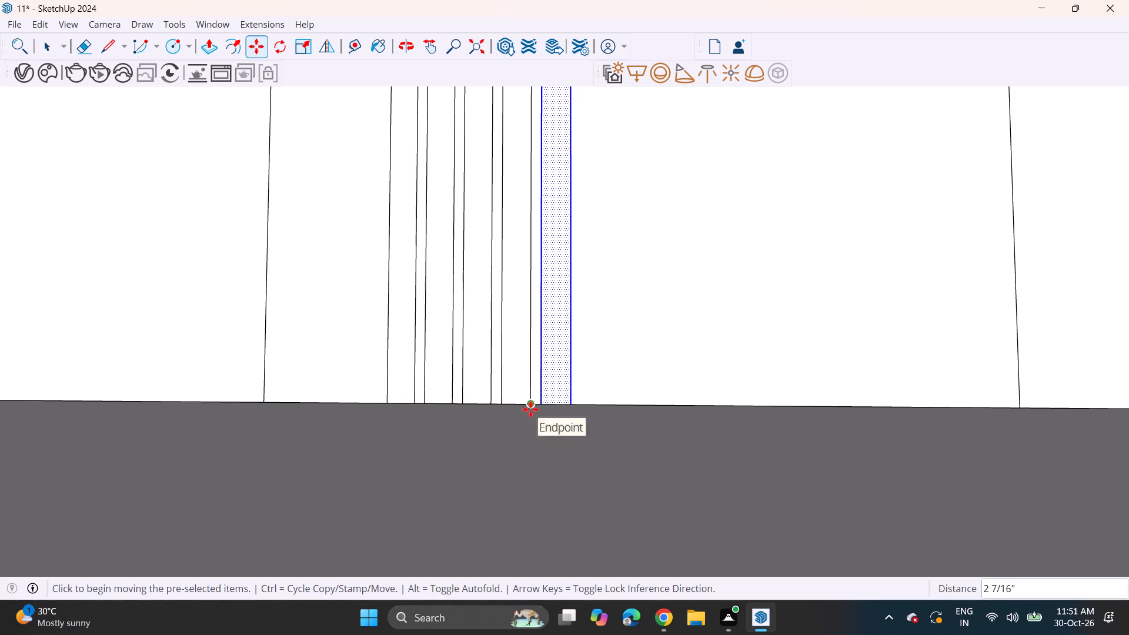
click(532, 403)
click(572, 403)
Continue the row towards the window with five more strip copies, each offset about 2 5/16".
click(570, 405)
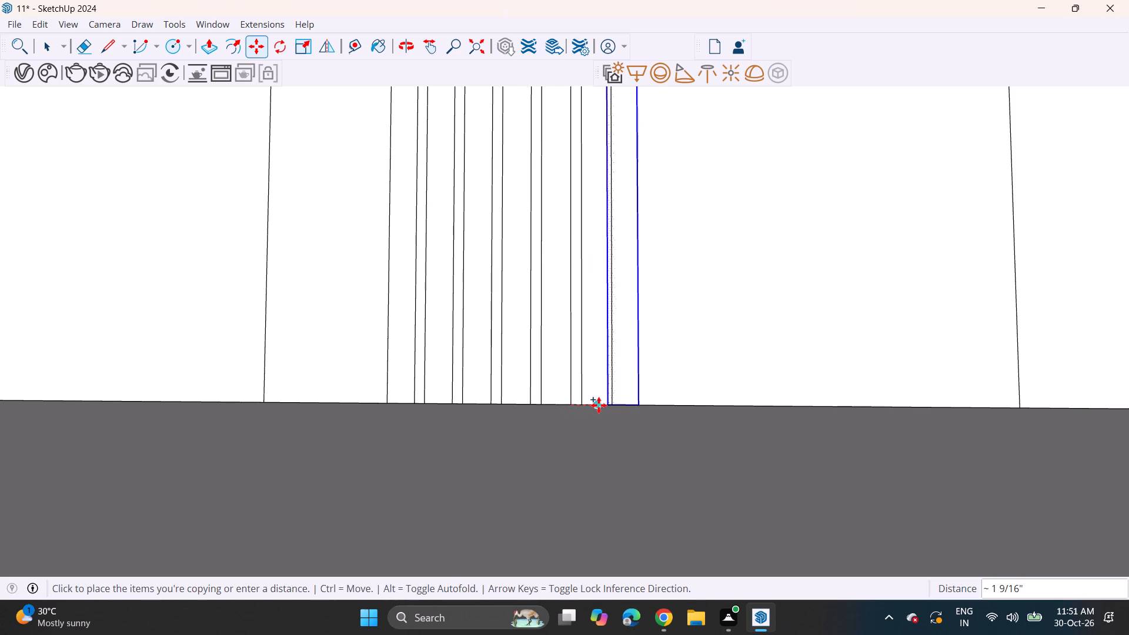
click(610, 405)
click(616, 406)
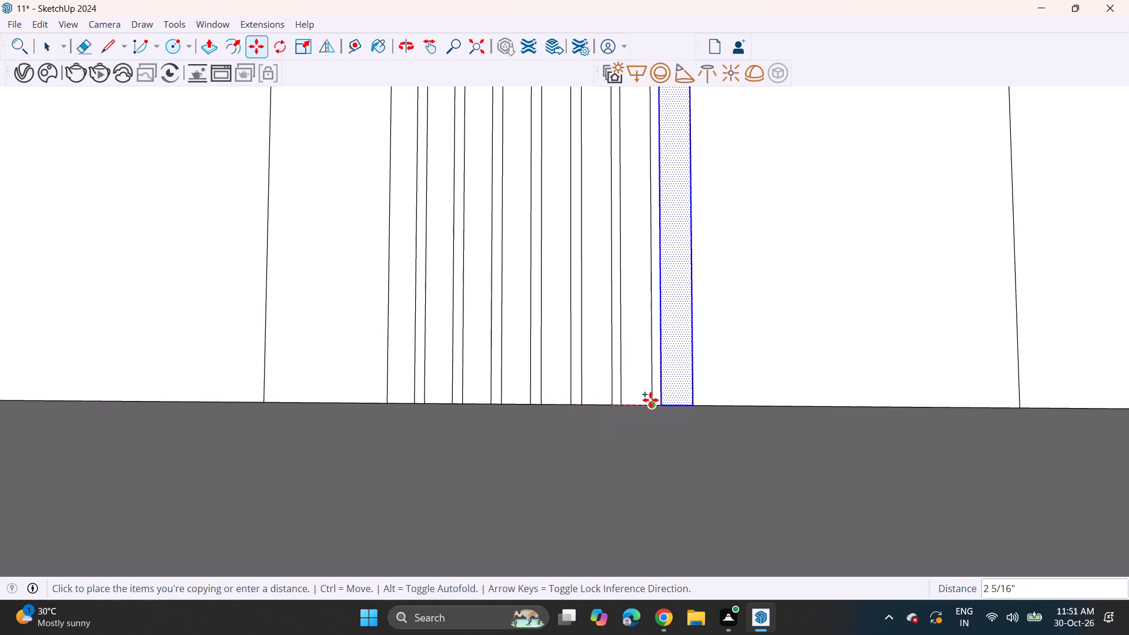
click(651, 400)
click(652, 405)
click(693, 403)
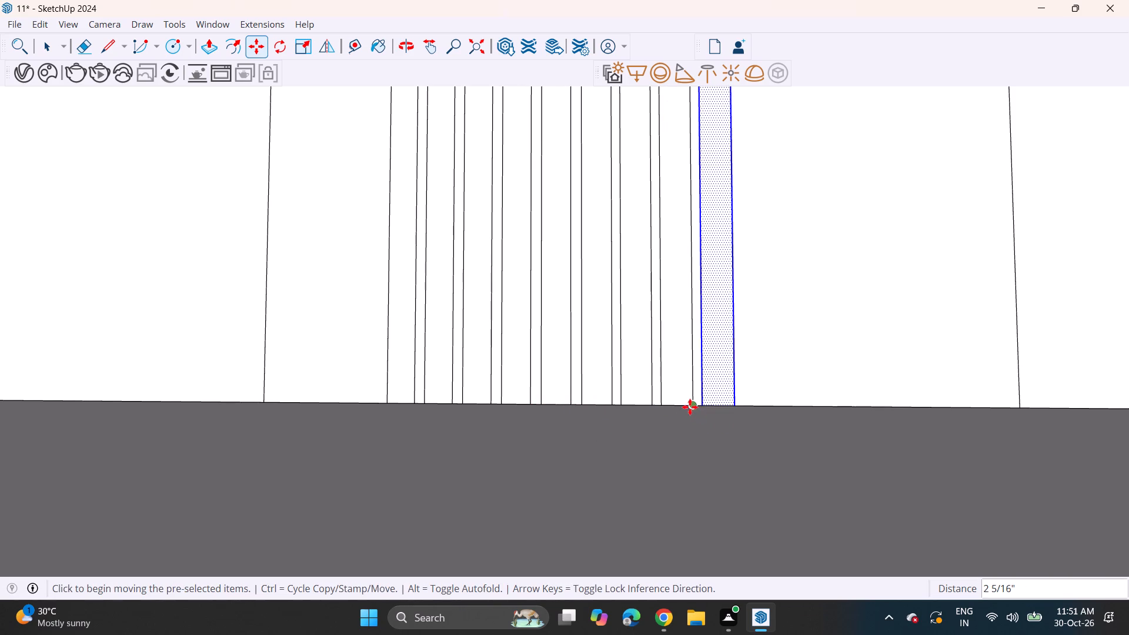
click(690, 407)
click(731, 401)
click(735, 405)
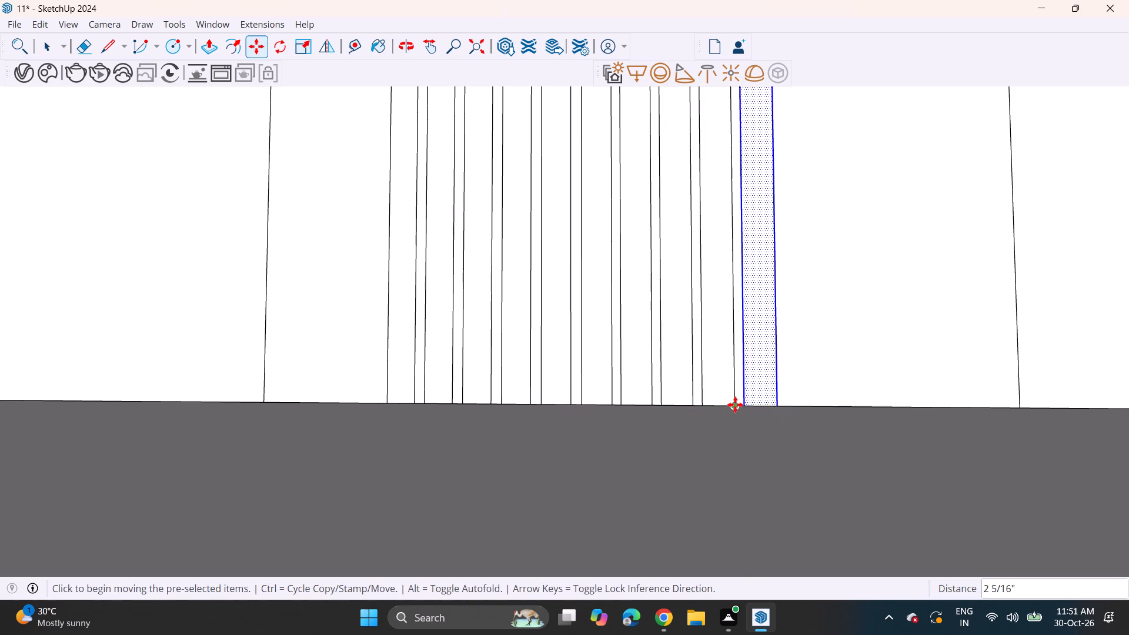
click(779, 402)
Add four last strip copies, each offset about 2 5/16", filling the panel up to its window-side edge.
ctrl+click(776, 400)
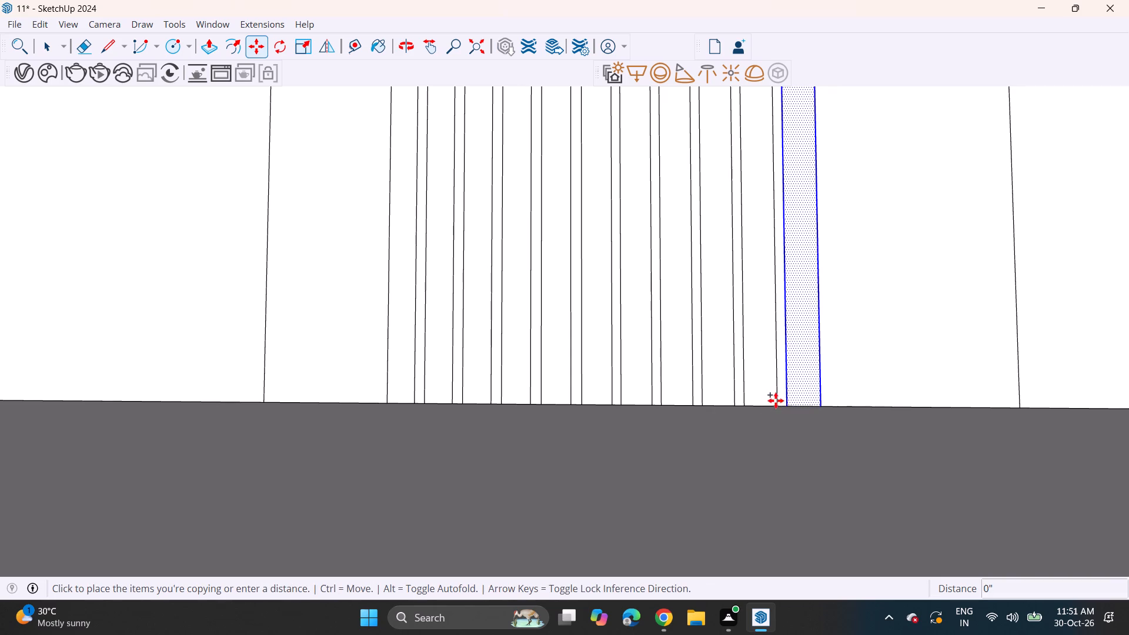
click(821, 401)
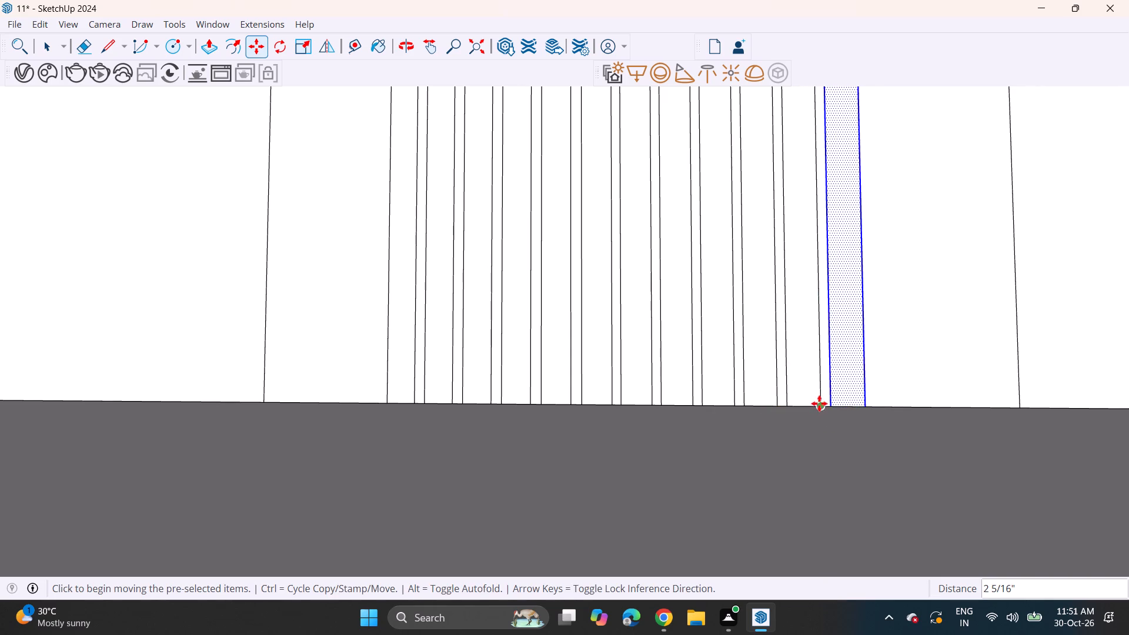
ctrl+click(819, 403)
click(862, 399)
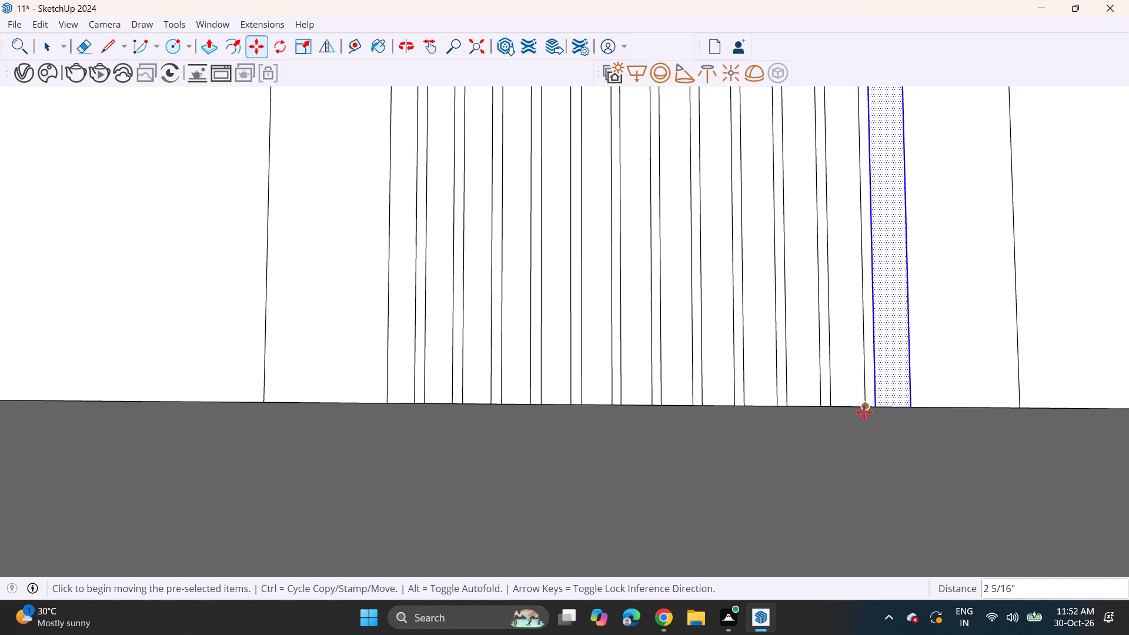
click(865, 410)
click(910, 400)
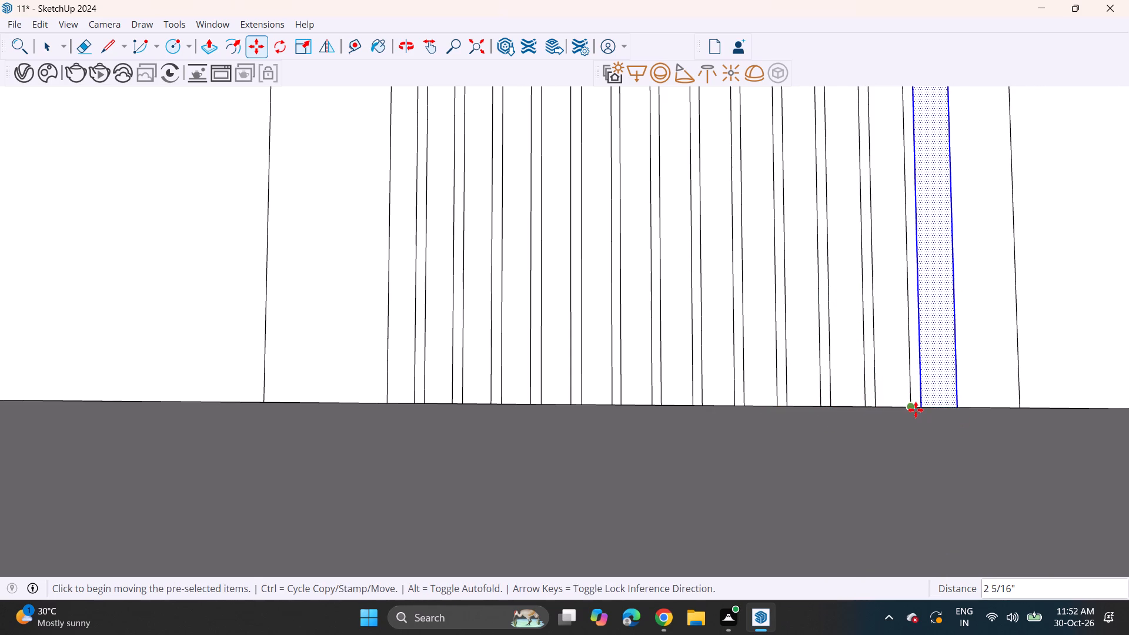
click(915, 409)
click(956, 408)
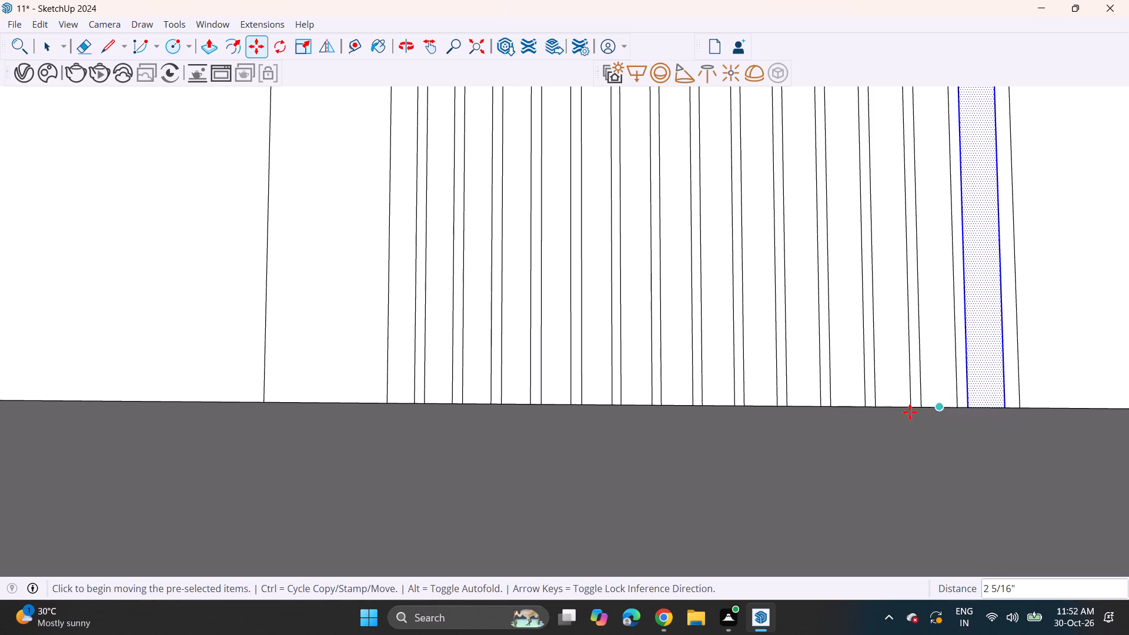
scroll(716, 423, down, 9)
scroll(656, 427, up, 1)
scroll(656, 427, down, 2)
key(space)
Examine the fluted strip panel on the back wall and the whole room from the open front.
scroll(595, 429, down, 5)
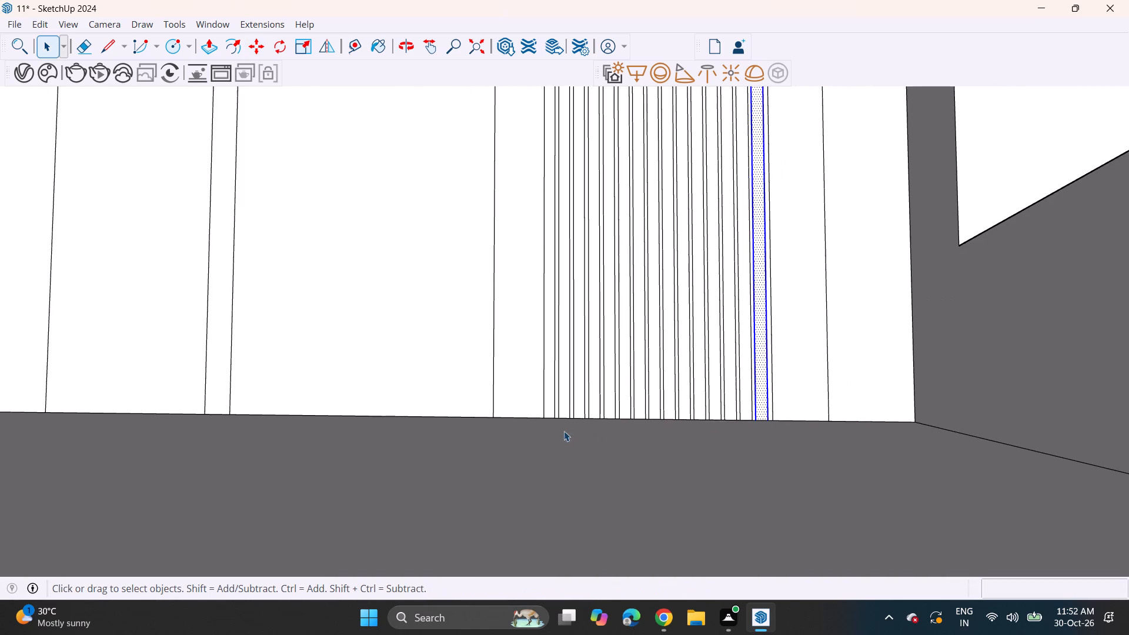
middle_drag(559, 429, 594, 439)
click(654, 469)
scroll(629, 457, down, 2)
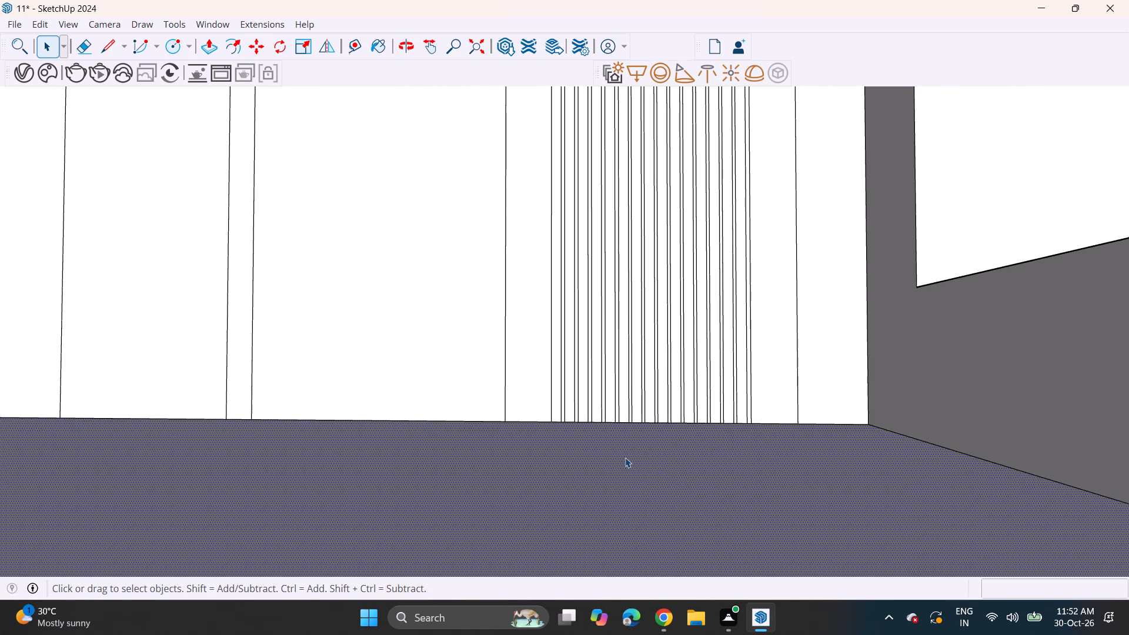
scroll(759, 418, up, 3)
scroll(713, 417, down, 3)
scroll(712, 417, up, 1)
scroll(712, 417, down, 9)
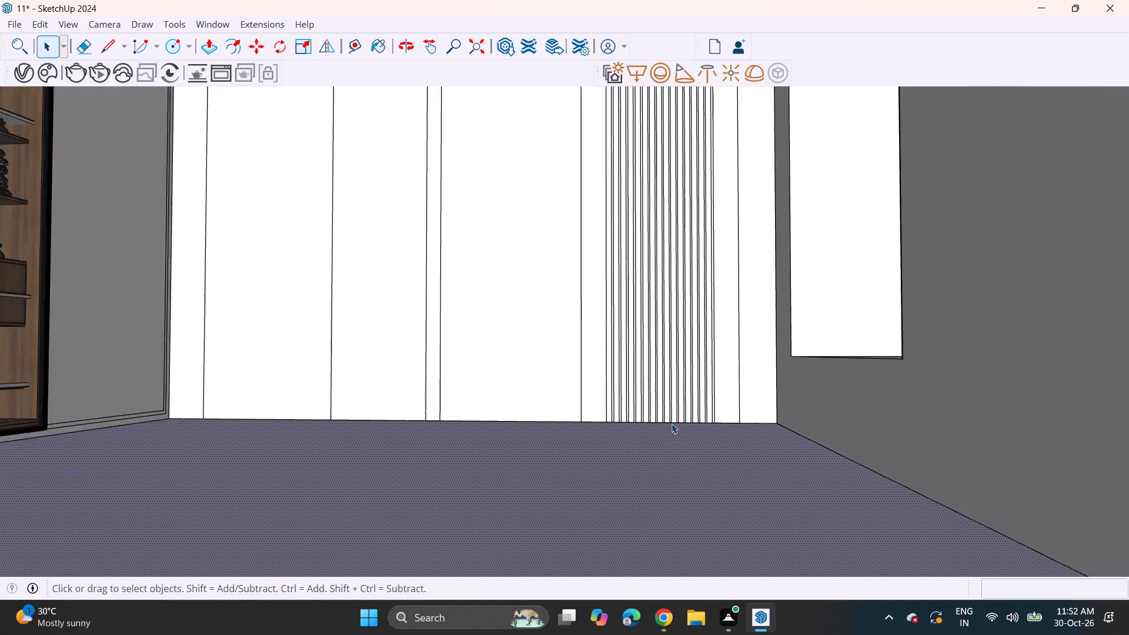
scroll(659, 377, down, 5)
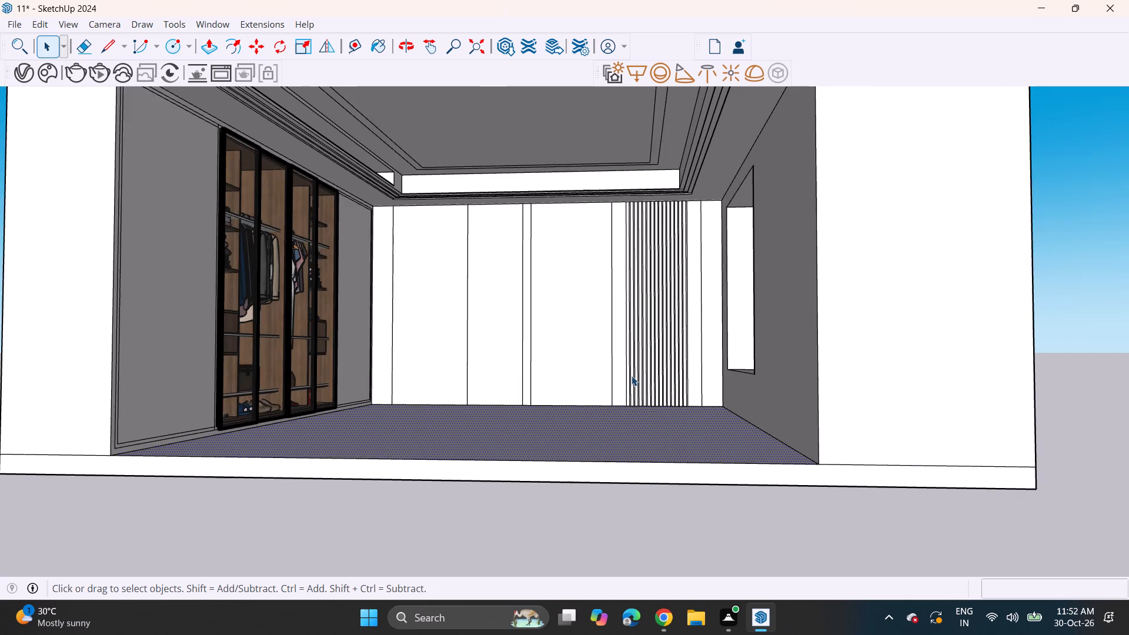
shift+middle_drag(630, 383, 657, 429)
middle_drag(656, 429, 643, 406)
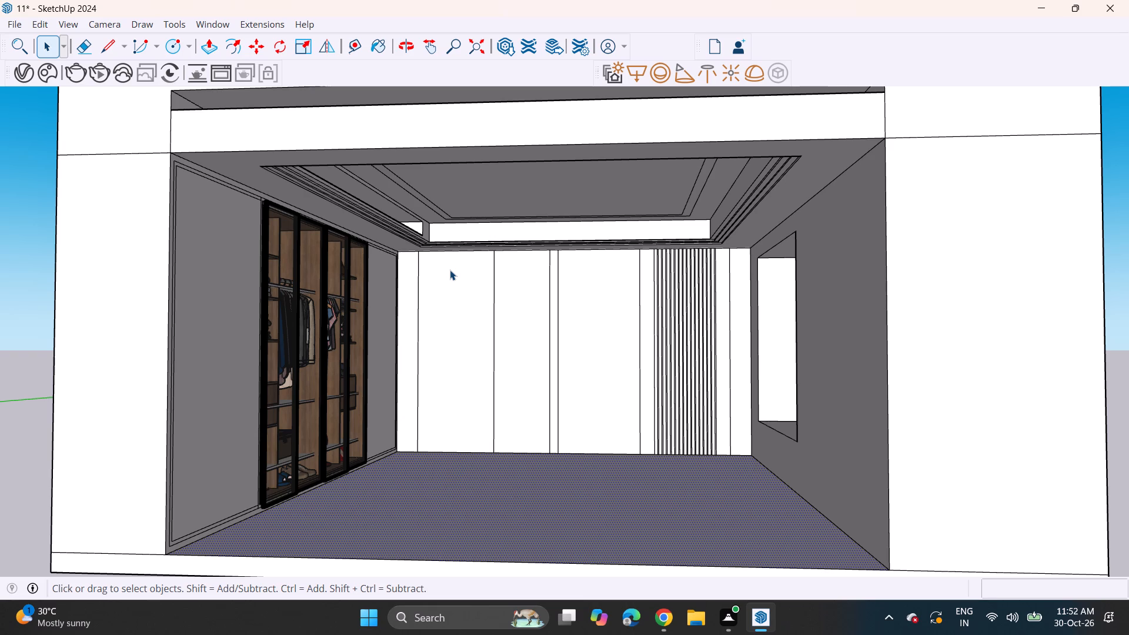
Draw a circle of about 1 3/8" radius in the ceiling's border band, near the wardrobe-side back corner.
middle_drag(447, 270, 460, 176)
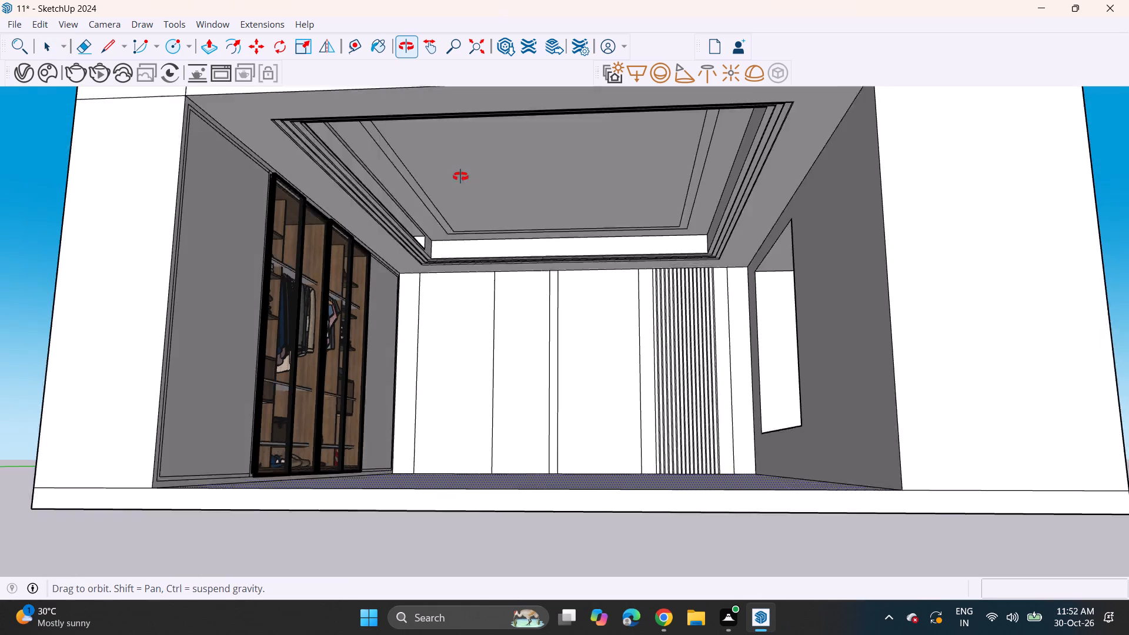
middle_drag(460, 176, 461, 176)
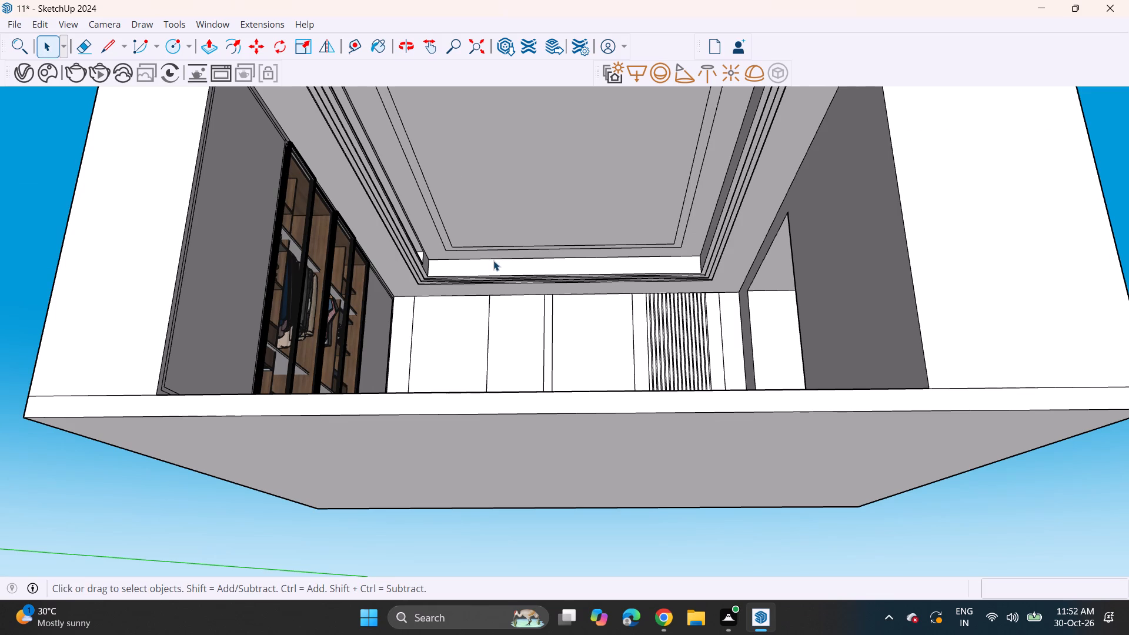
middle_drag(490, 249, 478, 339)
middle_drag(487, 335, 489, 285)
scroll(556, 339, up, 5)
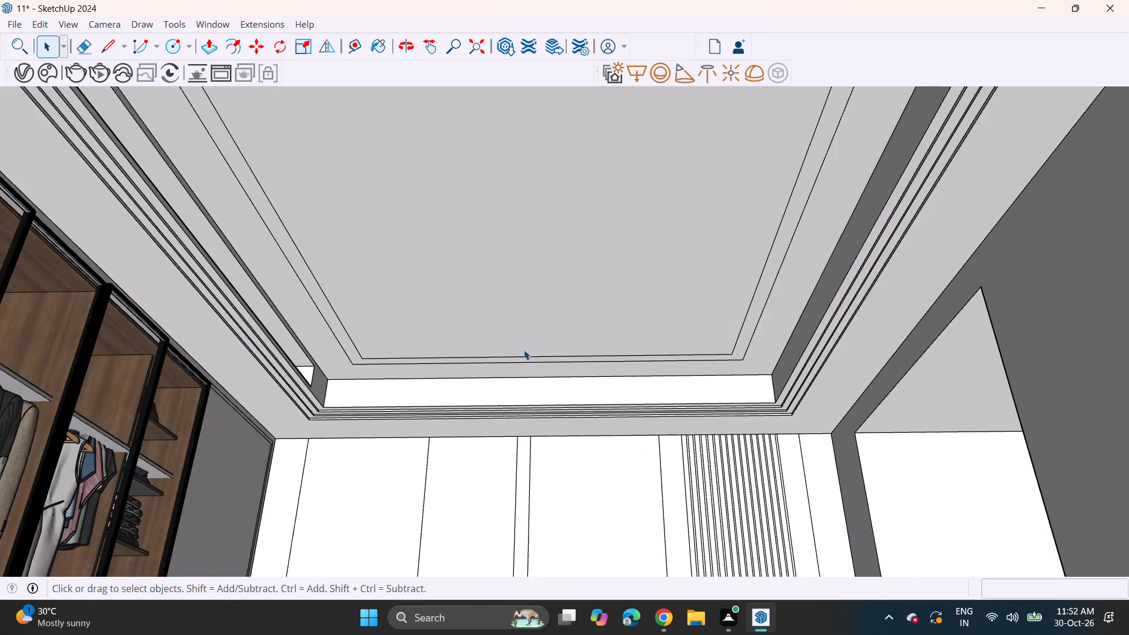
scroll(523, 350, up, 3)
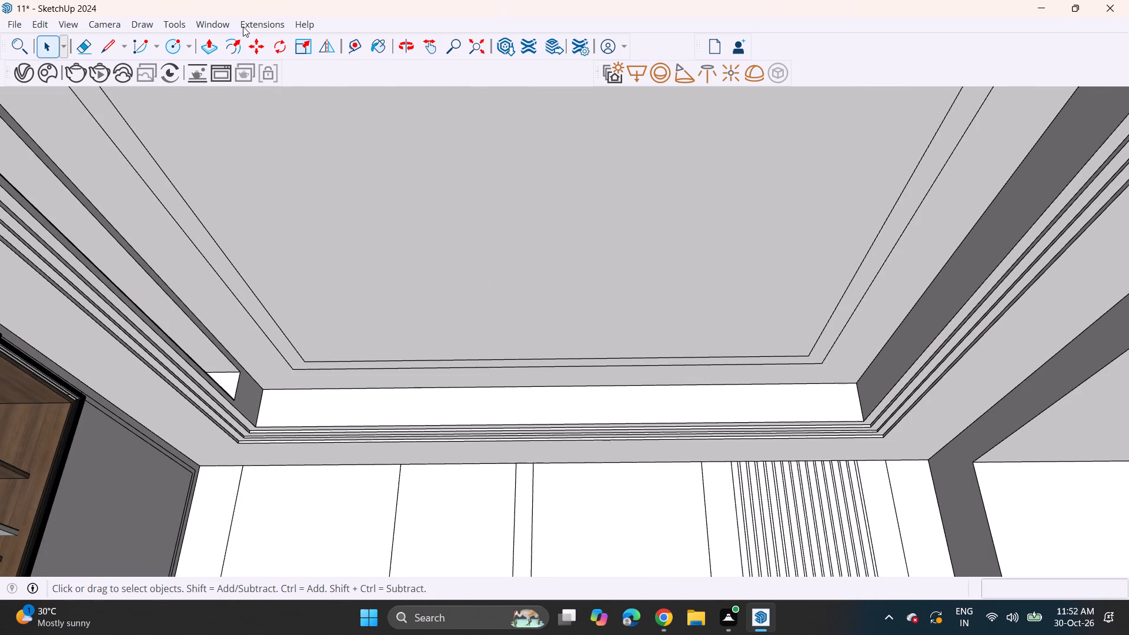
click(178, 43)
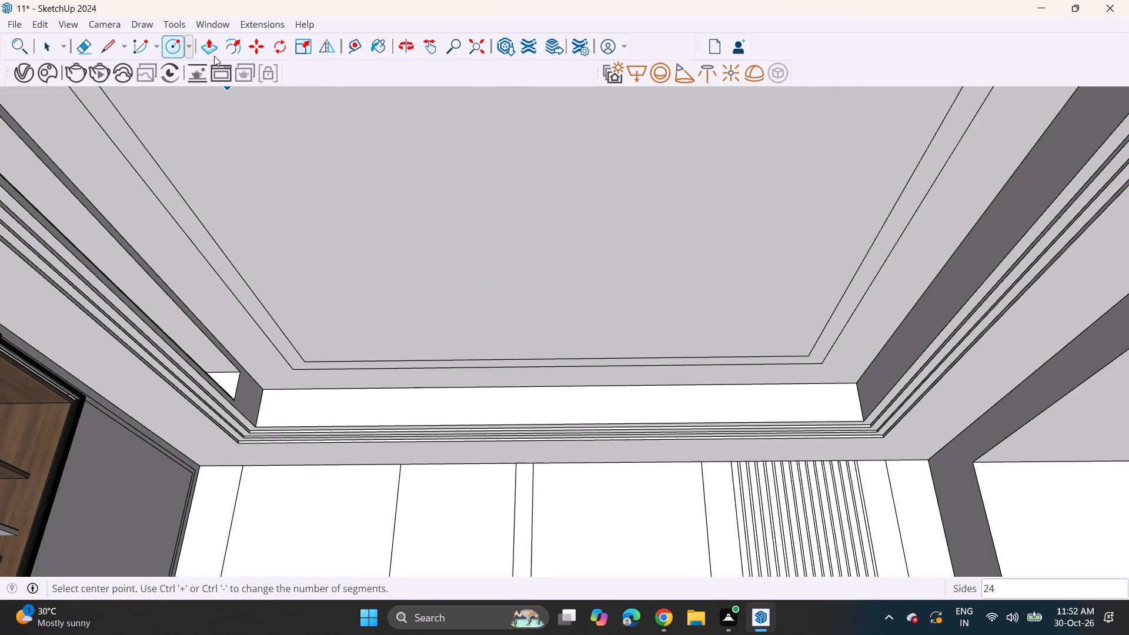
scroll(310, 342, up, 12)
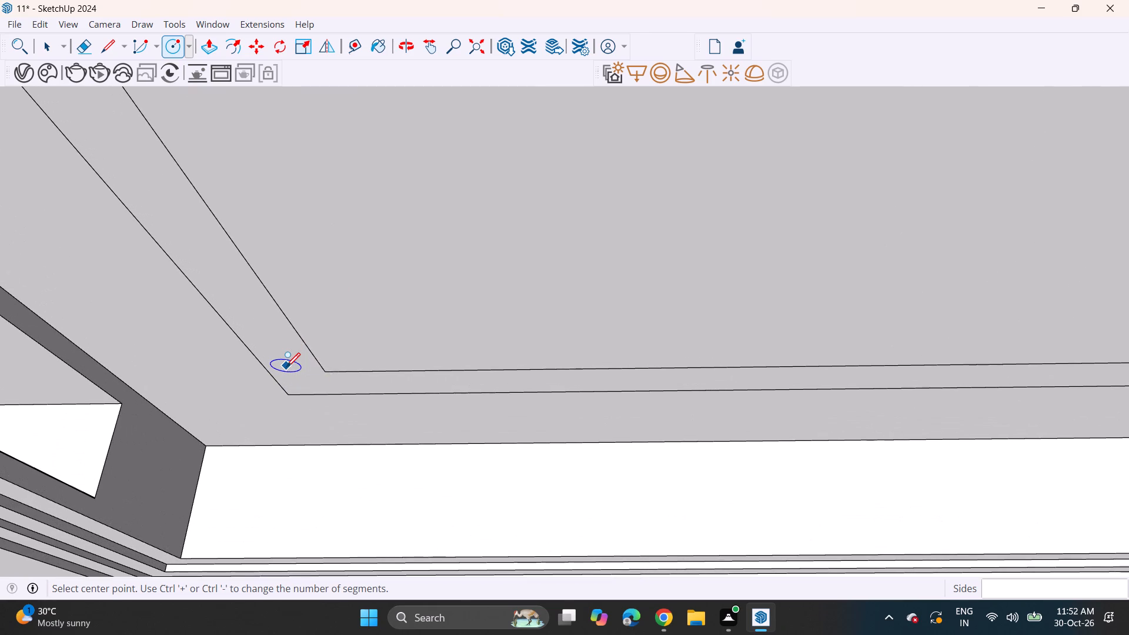
scroll(286, 366, down, 1)
scroll(286, 366, up, 3)
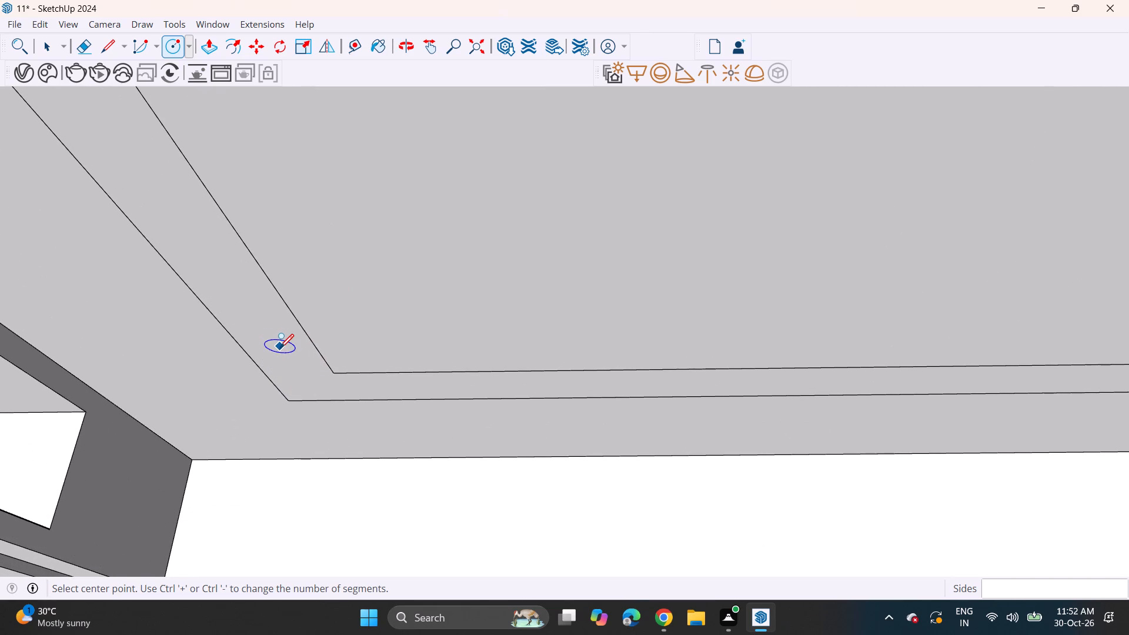
click(277, 347)
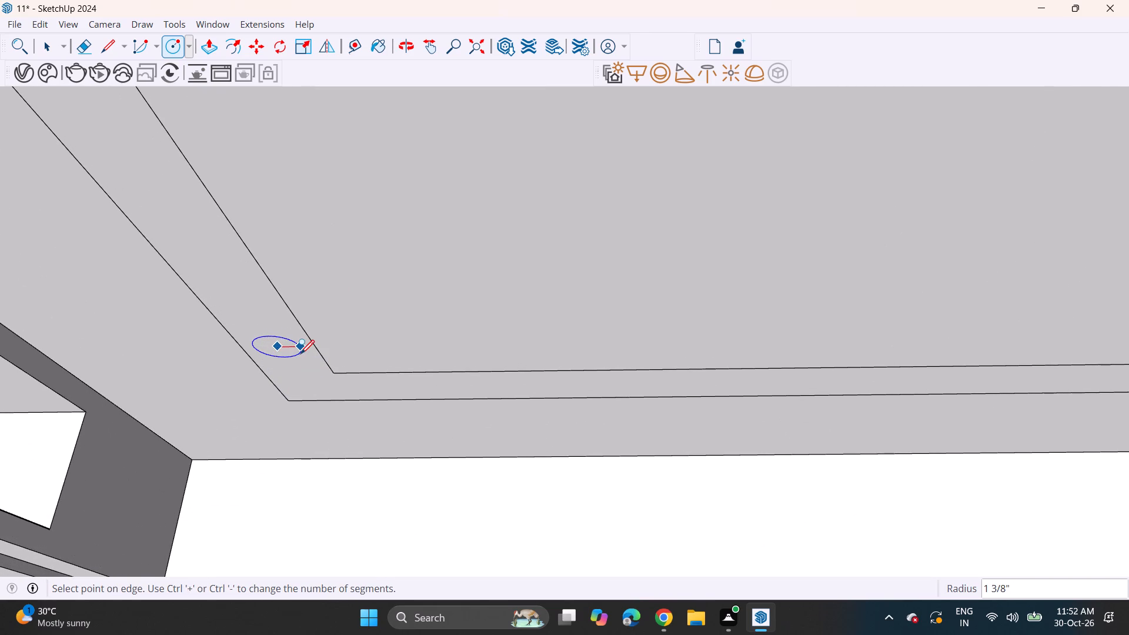
click(300, 354)
key(c)
key(space)
Copy the corner circle about 3 5/8" along the wardrobe-side band, away from the back wall.
double_click(282, 347)
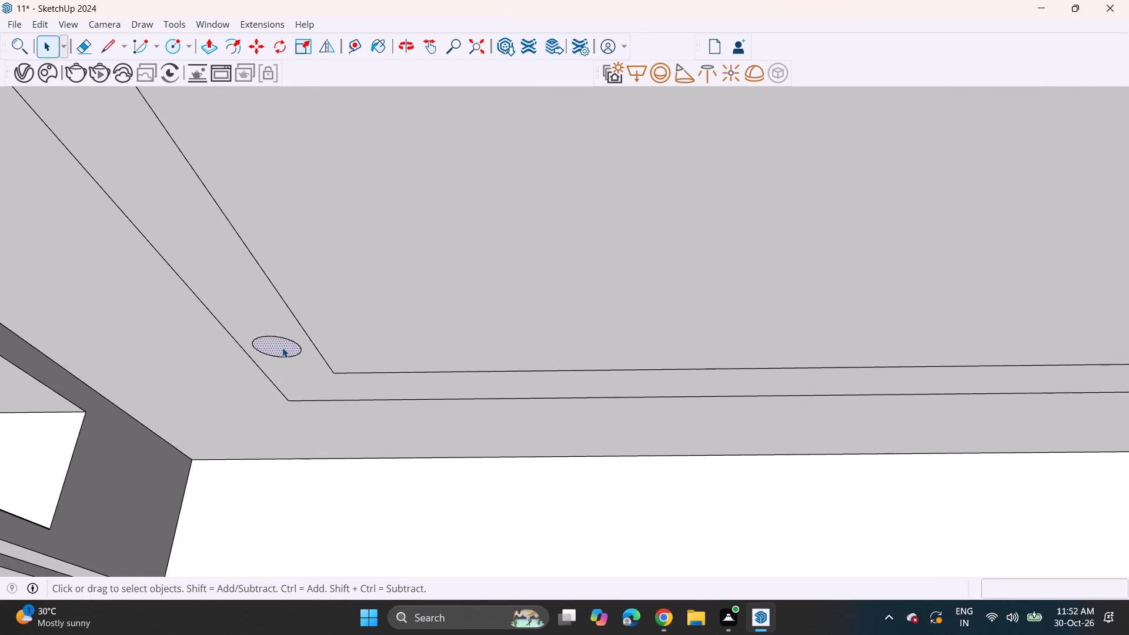
click(266, 46)
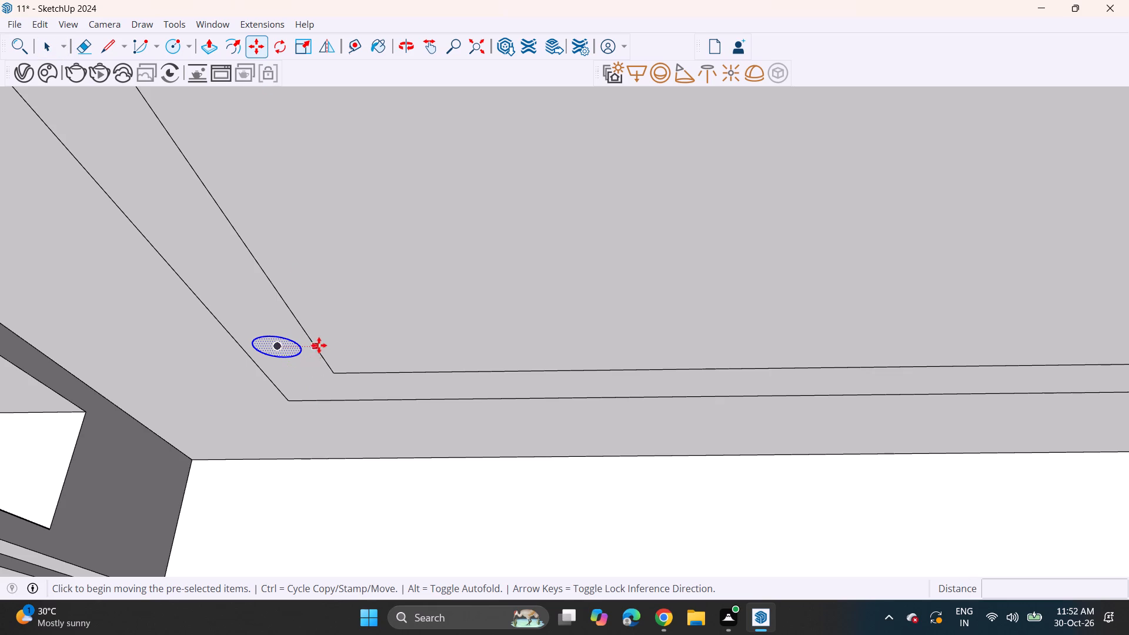
click(316, 343)
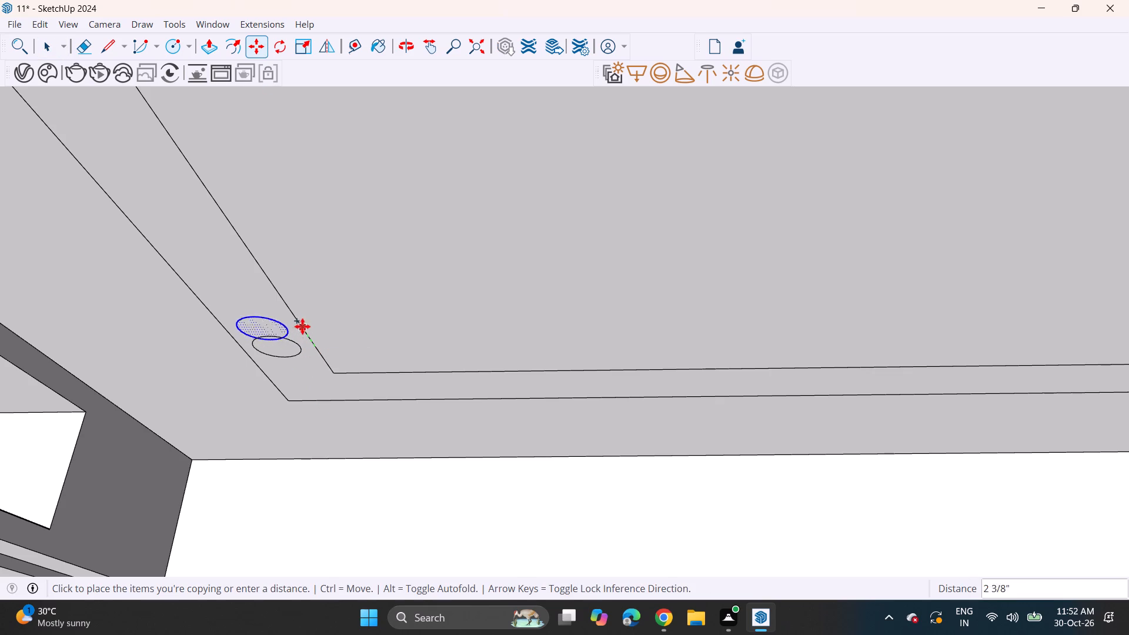
click(298, 315)
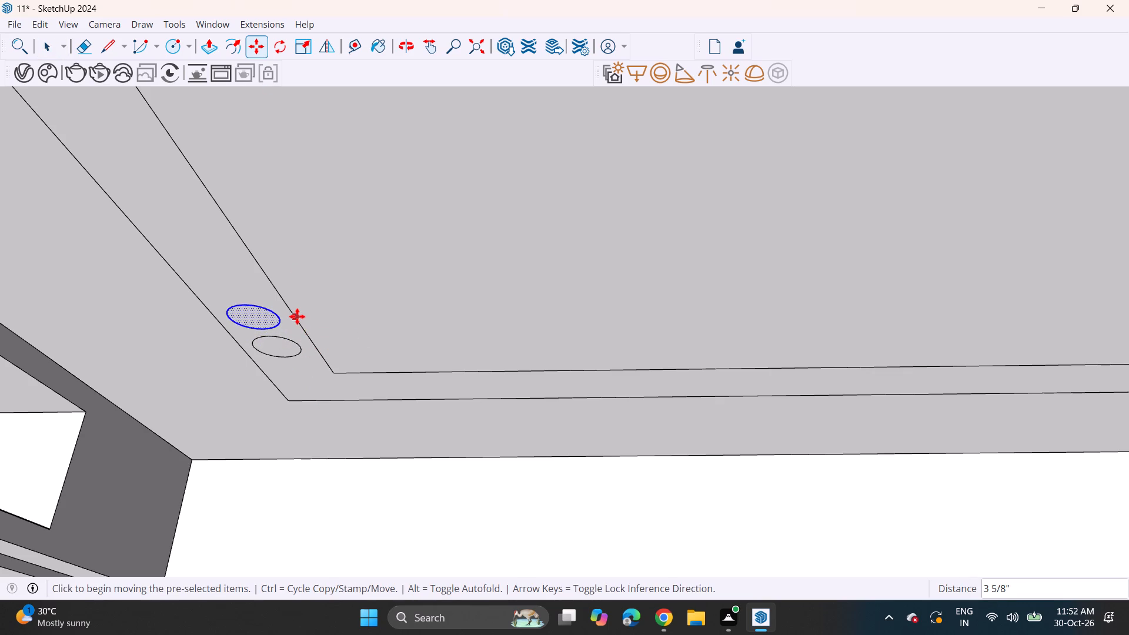
key(space)
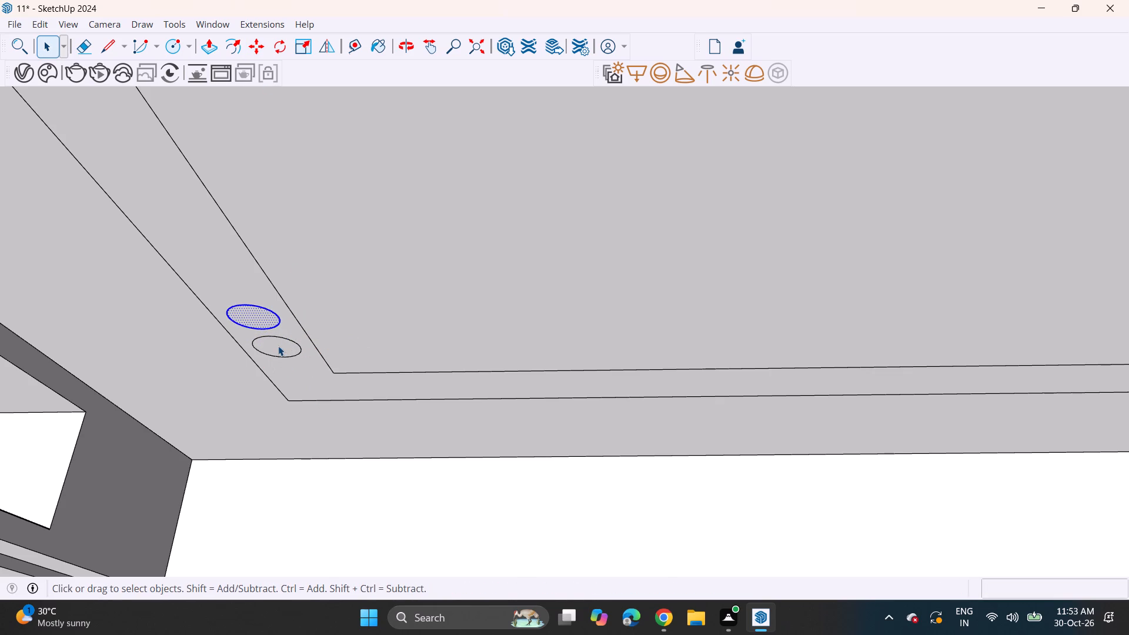
Copy the pair of corner circles about 10' 8 5/8" across the ceiling to the window-side back corner of the band.
ctrl+double_click(278, 346)
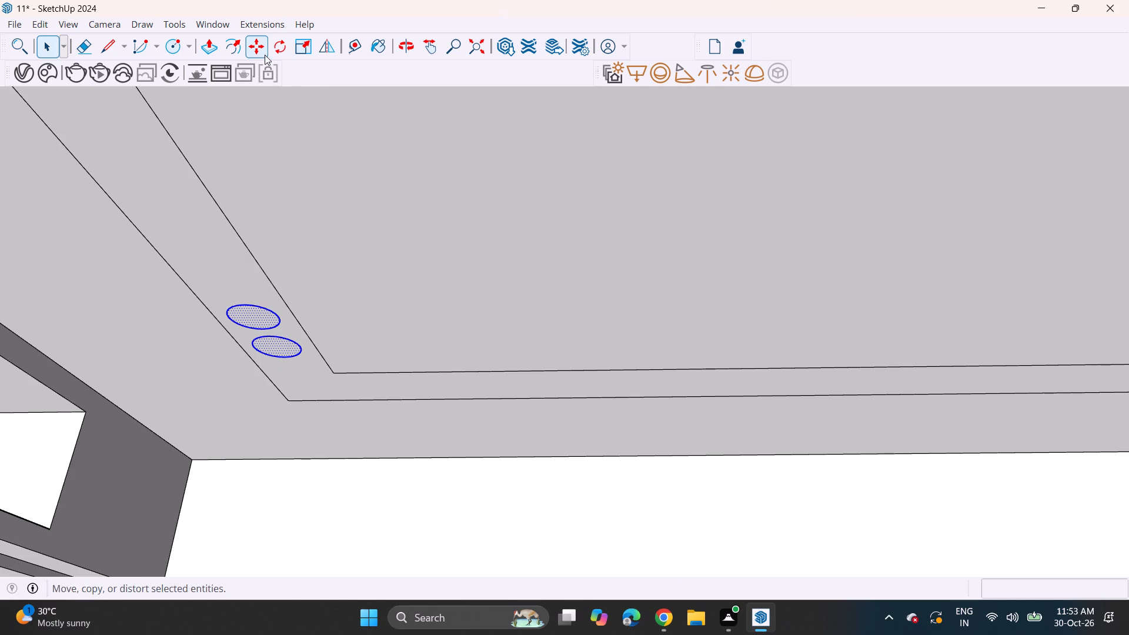
click(265, 55)
click(286, 402)
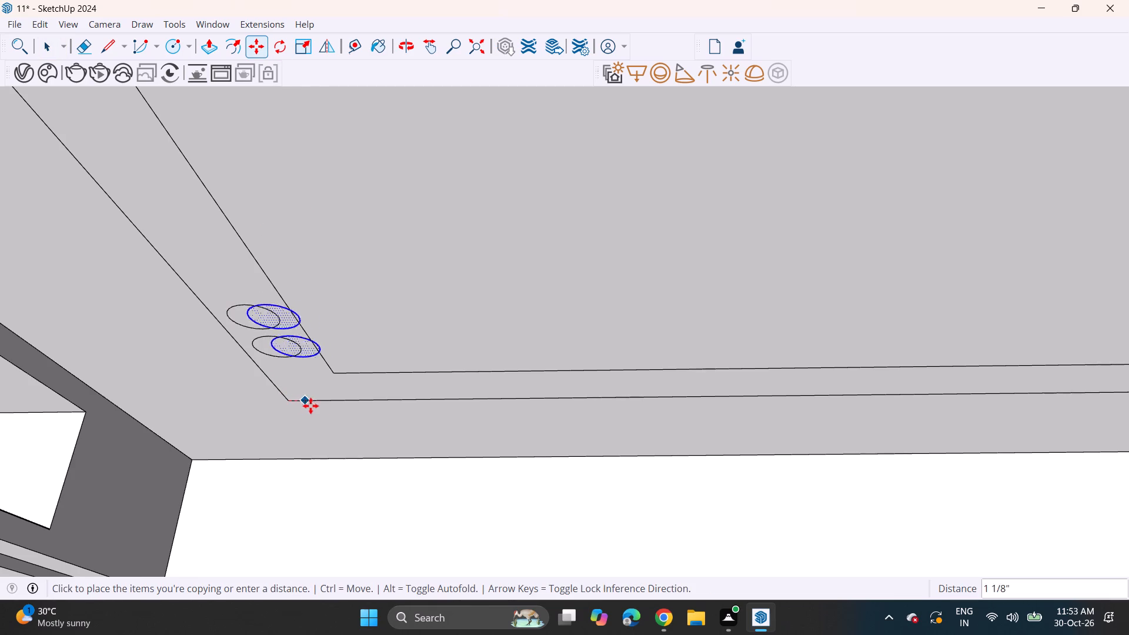
scroll(386, 409, down, 12)
shift+middle_drag(356, 410, 219, 409)
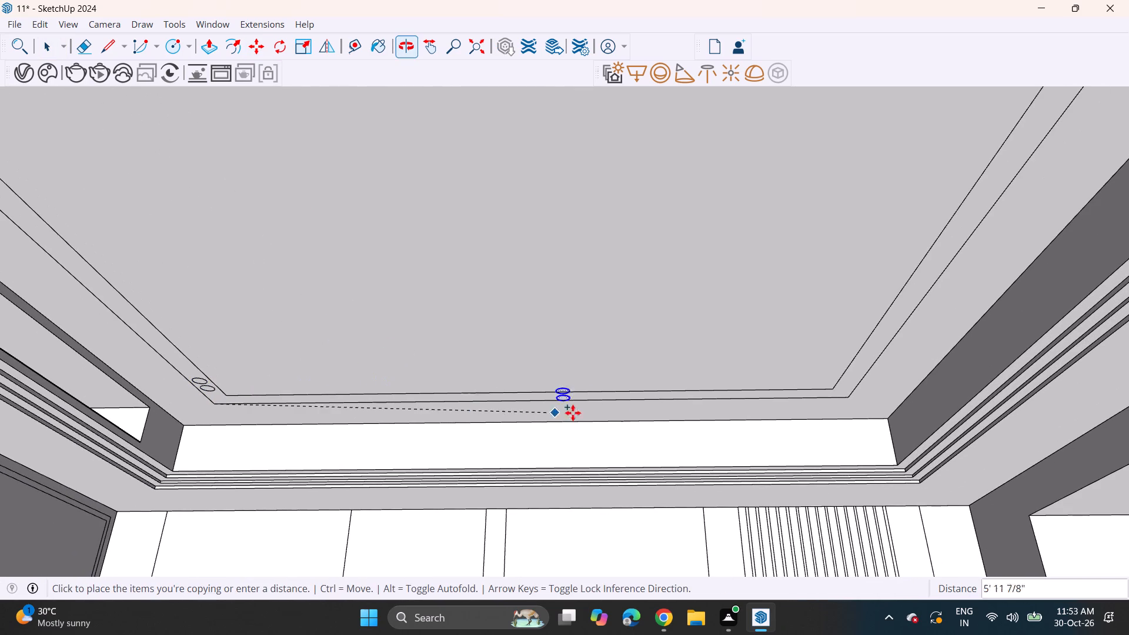
scroll(834, 395, up, 3)
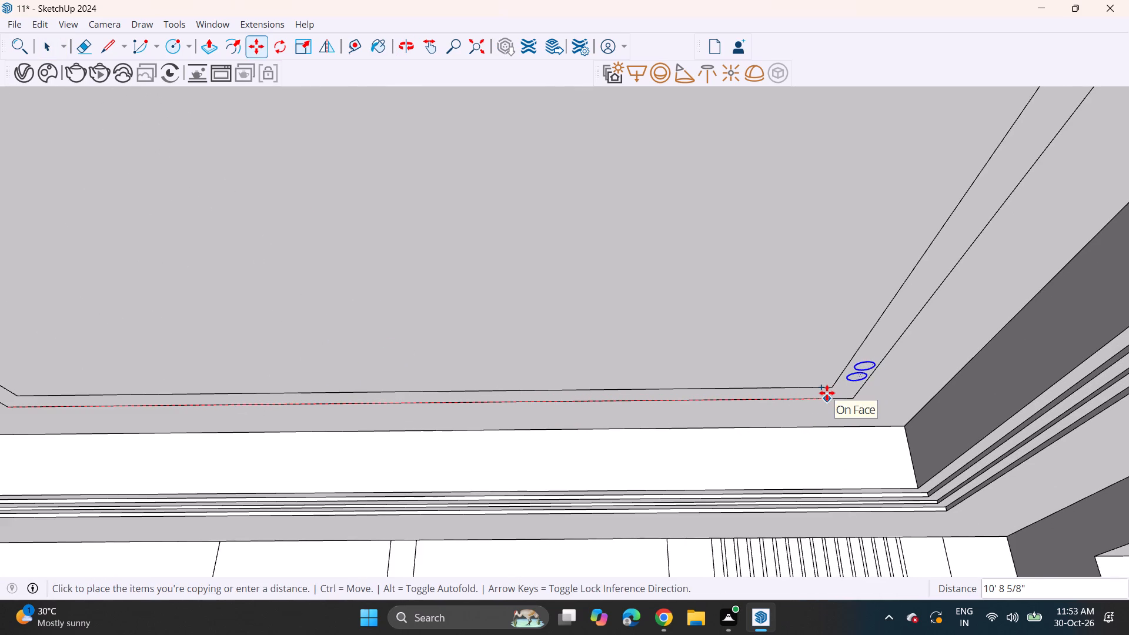
click(826, 393)
scroll(762, 410, down, 4)
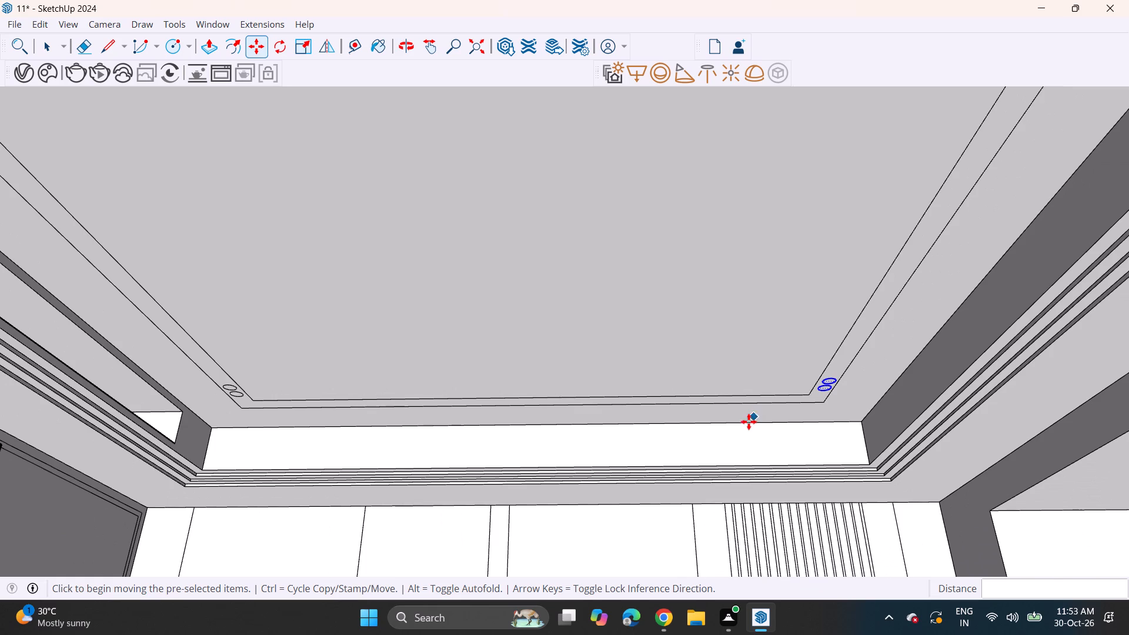
scroll(542, 462, down, 3)
scroll(543, 463, up, 1)
scroll(543, 463, down, 6)
middle_drag(549, 470, 562, 490)
key(space)
click(593, 160)
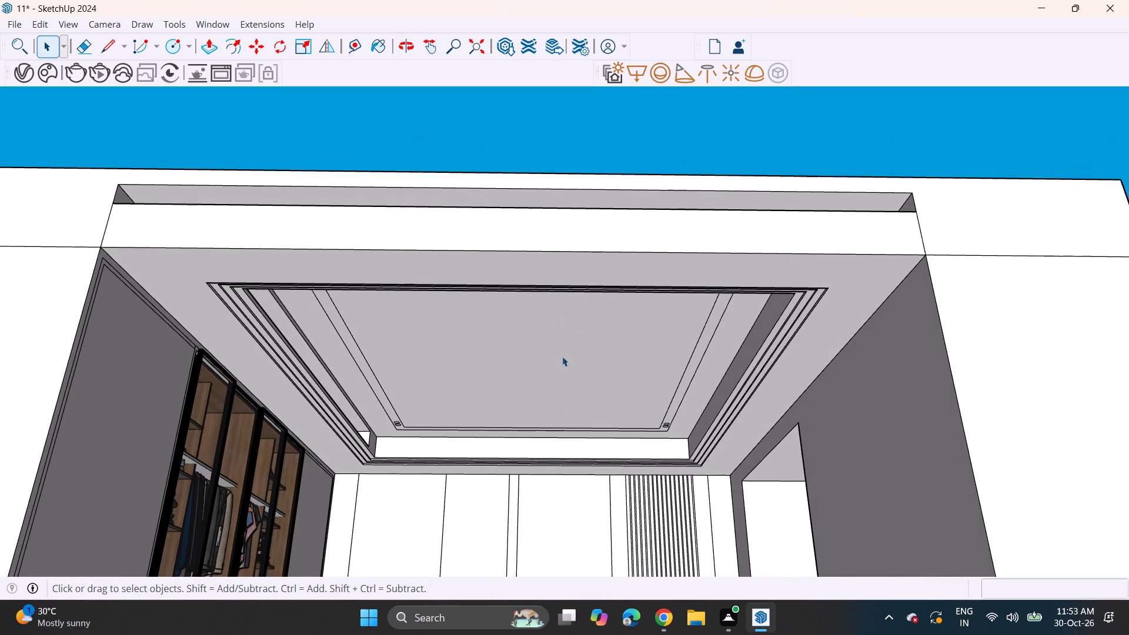
Draw a circle of about 1 11/16" radius in the ceiling band along the back wall, near the wardrobe-side corner.
scroll(519, 455, up, 3)
scroll(519, 455, down, 2)
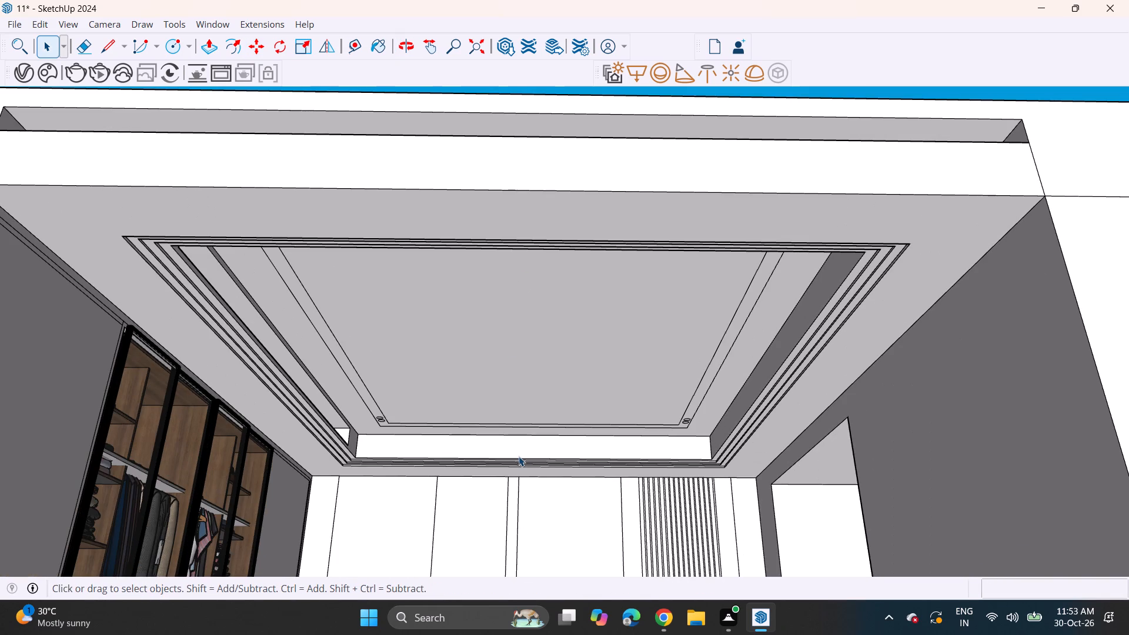
scroll(519, 456, up, 1)
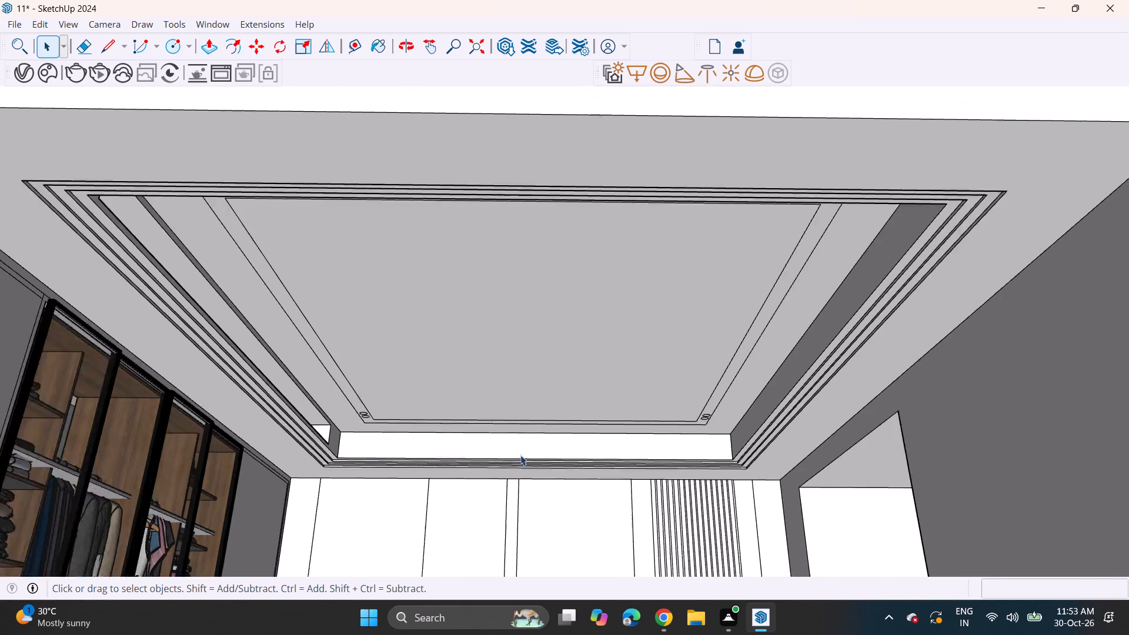
scroll(520, 455, up, 5)
scroll(299, 377, up, 4)
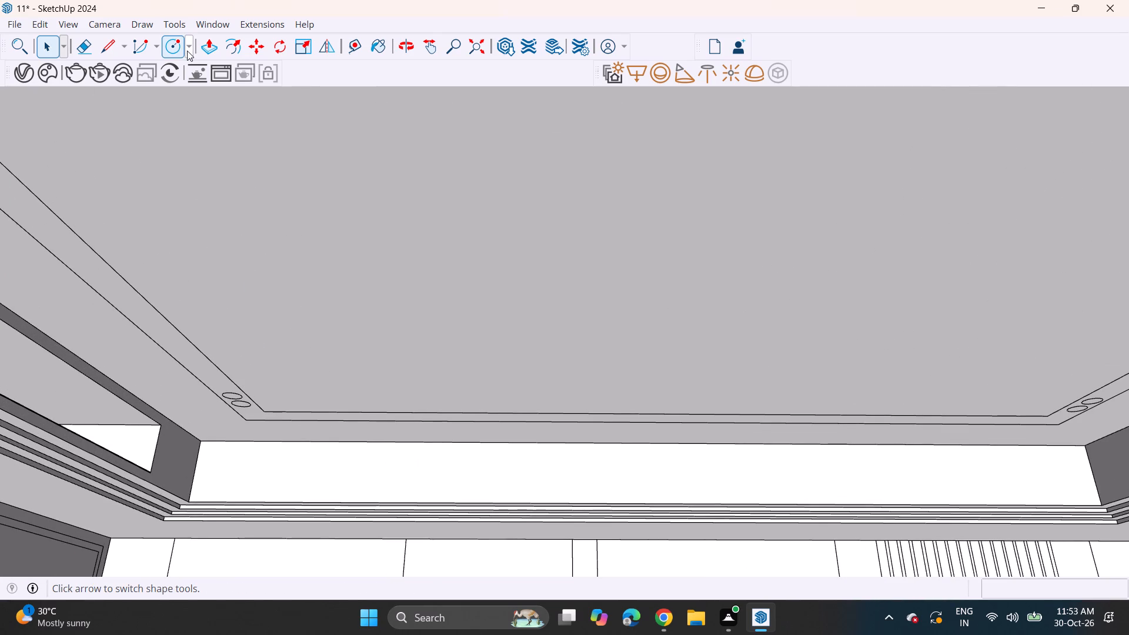
click(175, 47)
middle_drag(368, 427, 376, 356)
scroll(382, 405, up, 7)
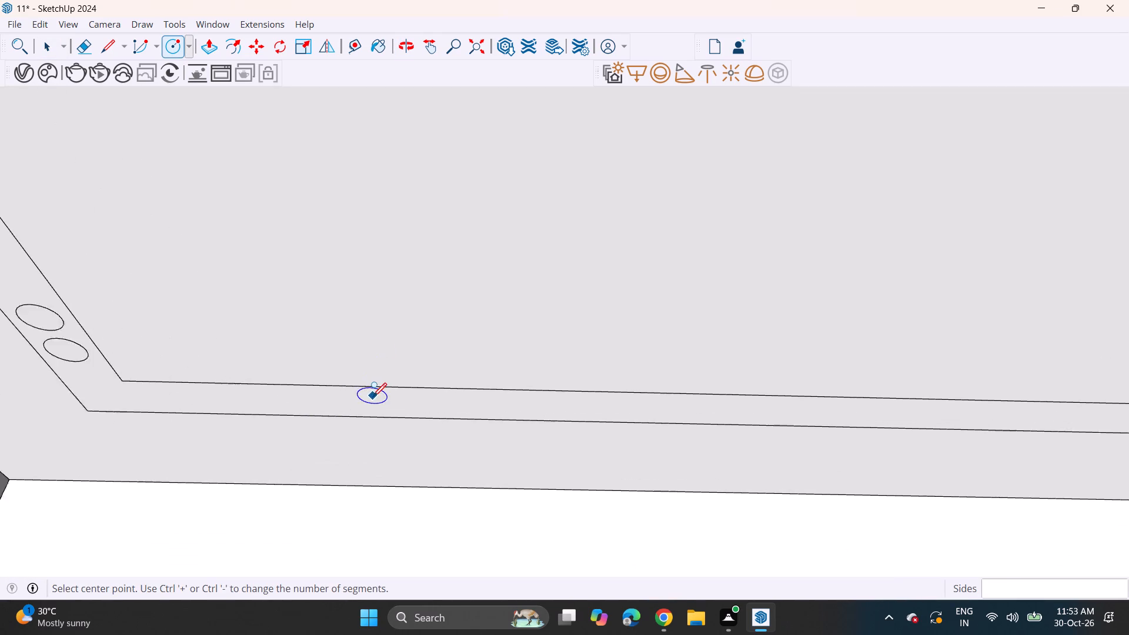
scroll(373, 396, up, 2)
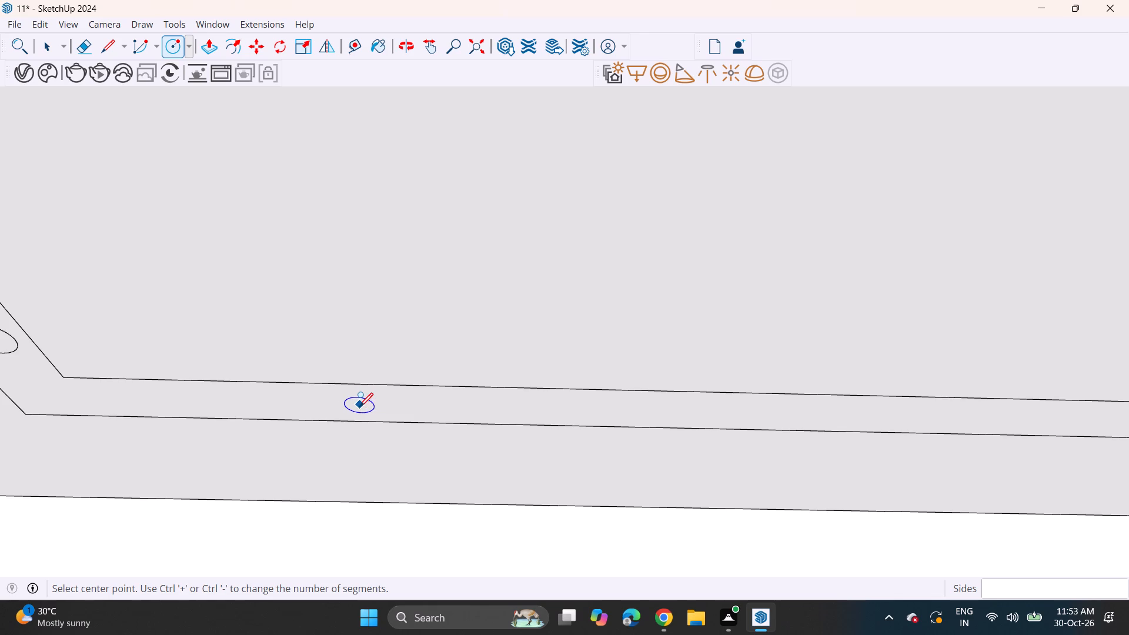
click(358, 403)
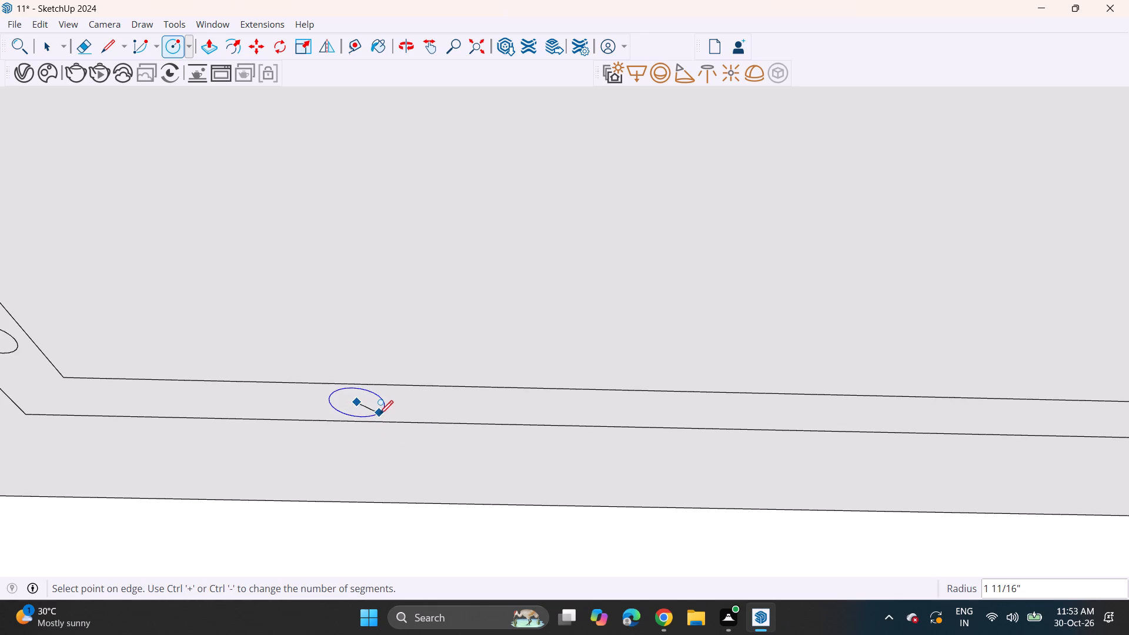
click(379, 413)
key(space)
Copy the back-band circle about 3 7/8" along the band towards the window side.
double_click(353, 399)
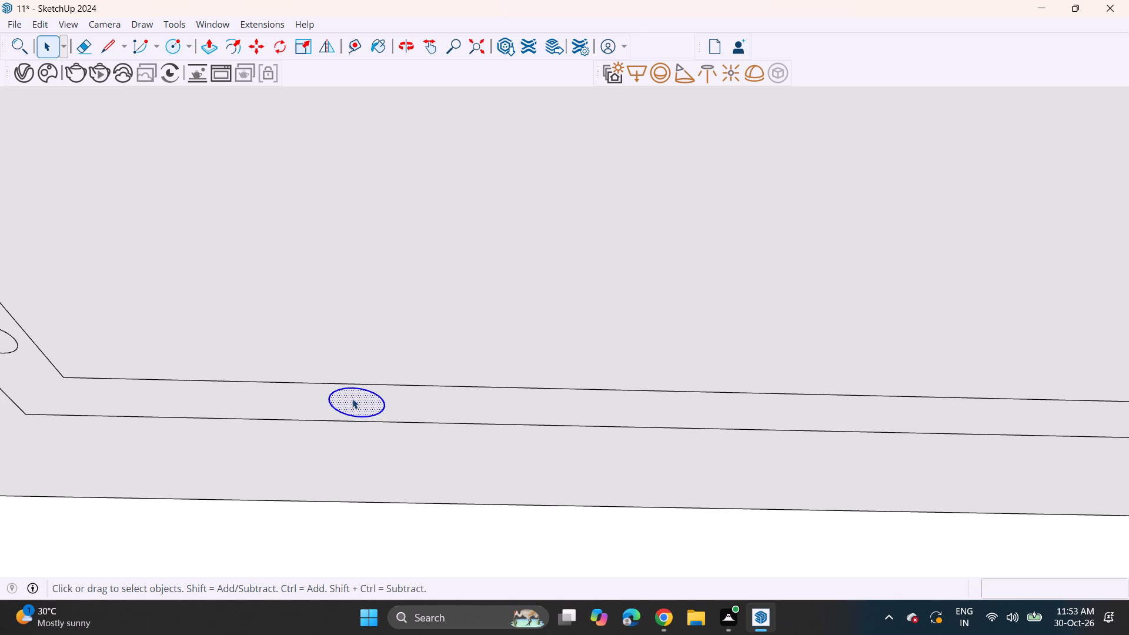
click(250, 44)
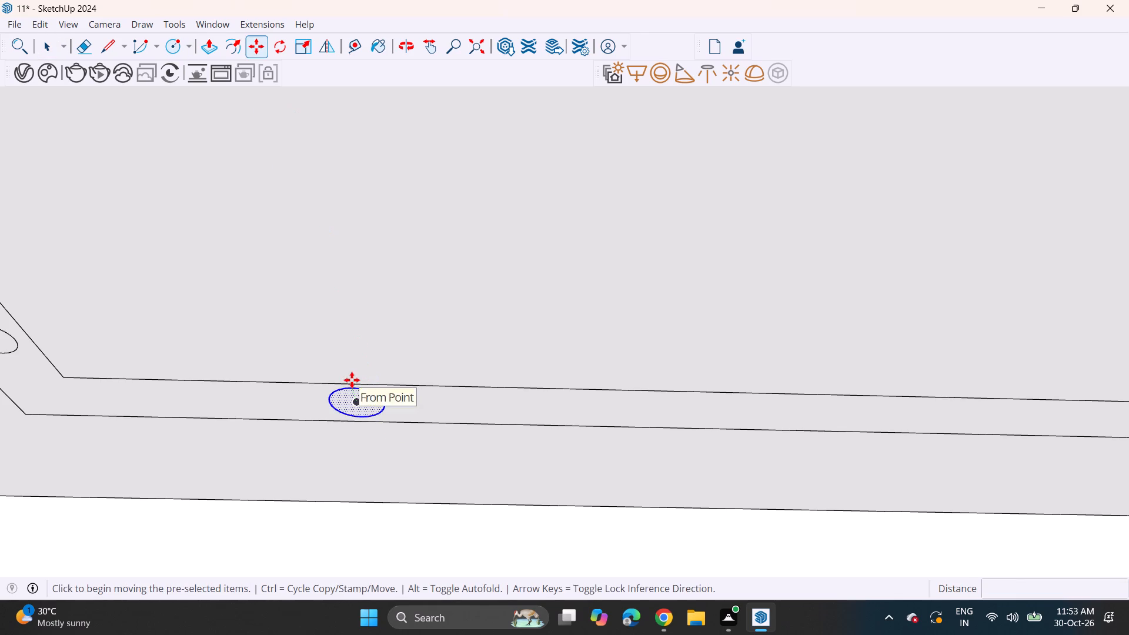
click(352, 383)
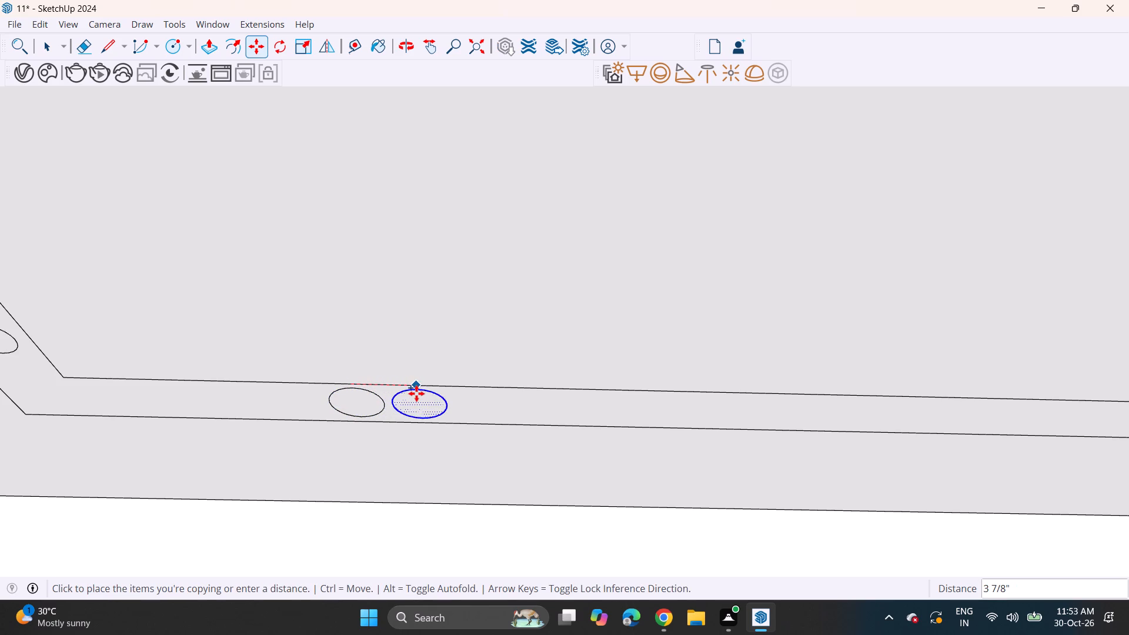
click(416, 394)
scroll(404, 413, down, 9)
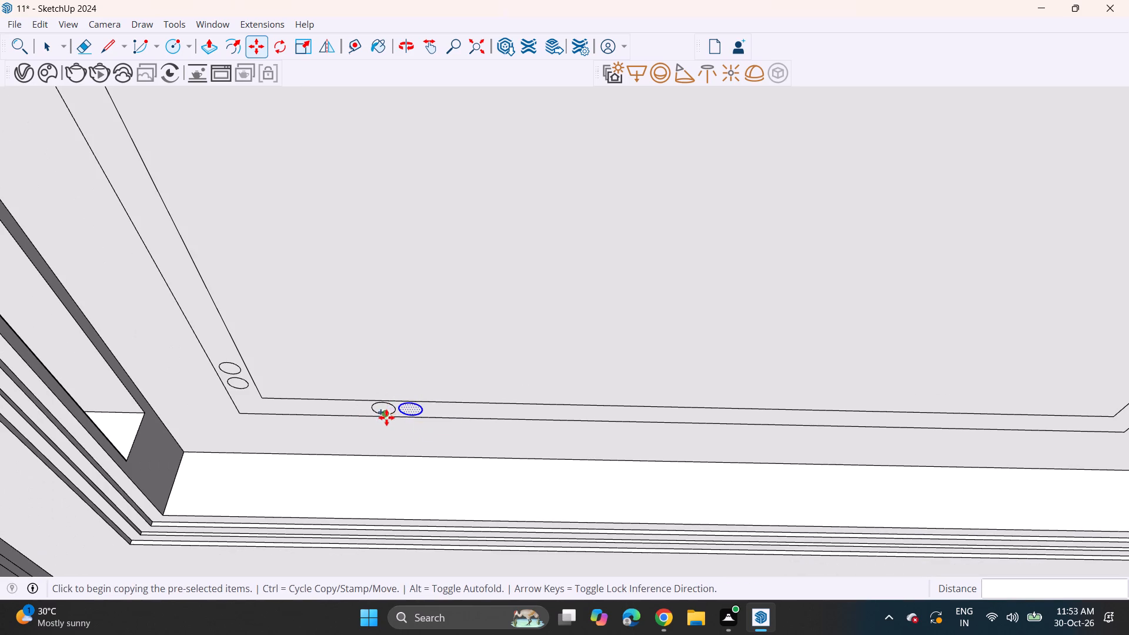
key(space)
Copy the pair of back-band circles about 7' along the band, towards the window-side corner.
double_click(384, 407)
ctrl+double_click(406, 410)
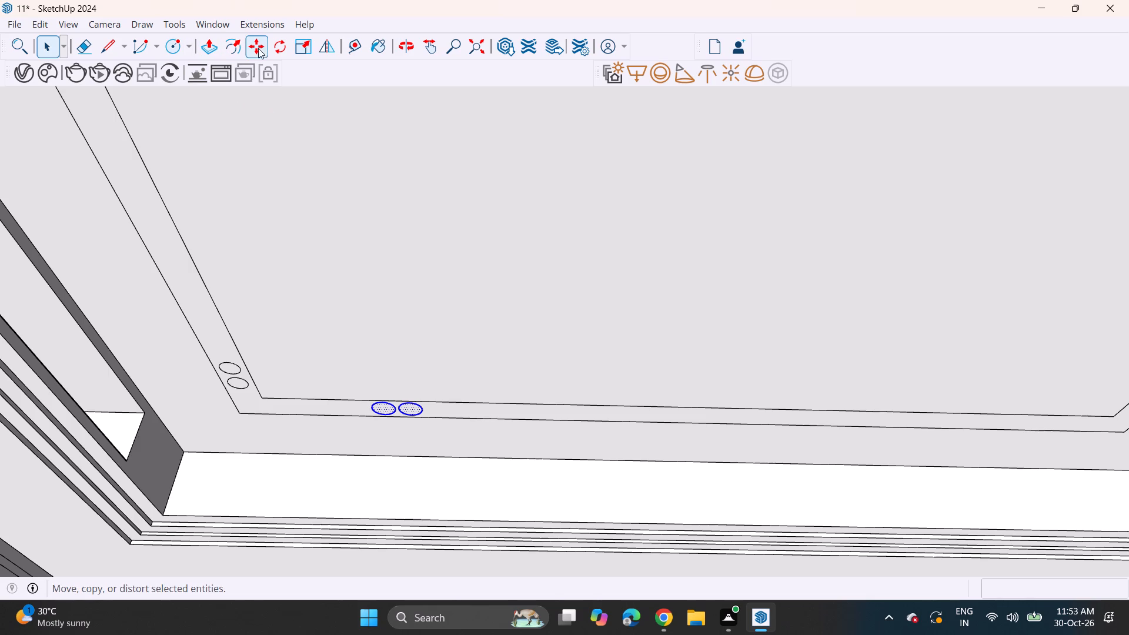
click(265, 47)
click(395, 400)
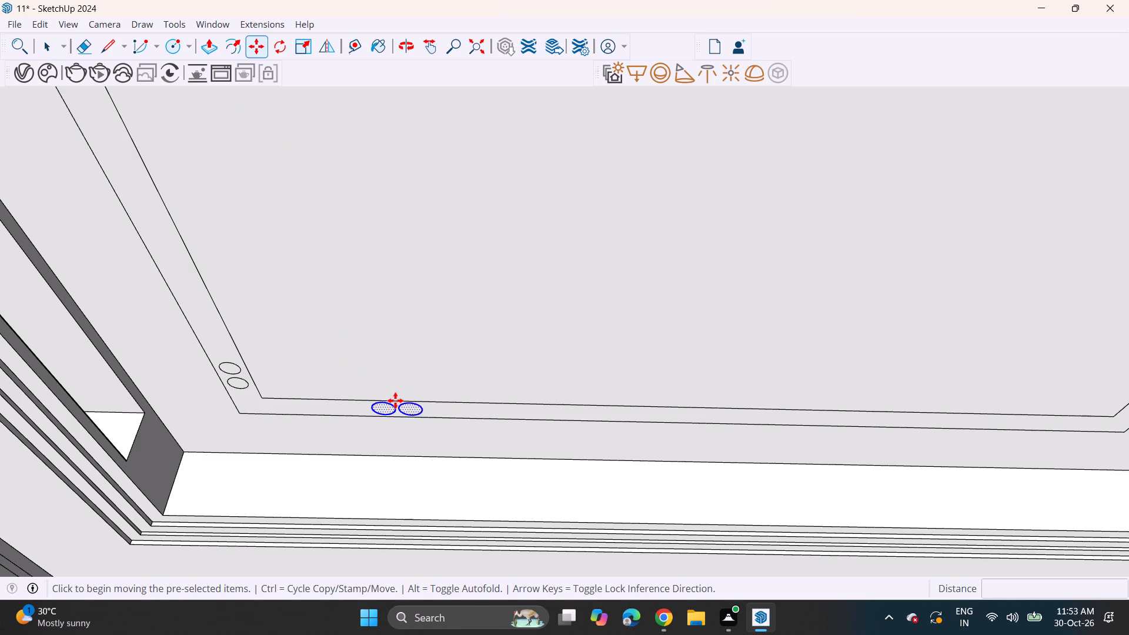
scroll(515, 390, down, 5)
shift+middle_drag(519, 392, 263, 355)
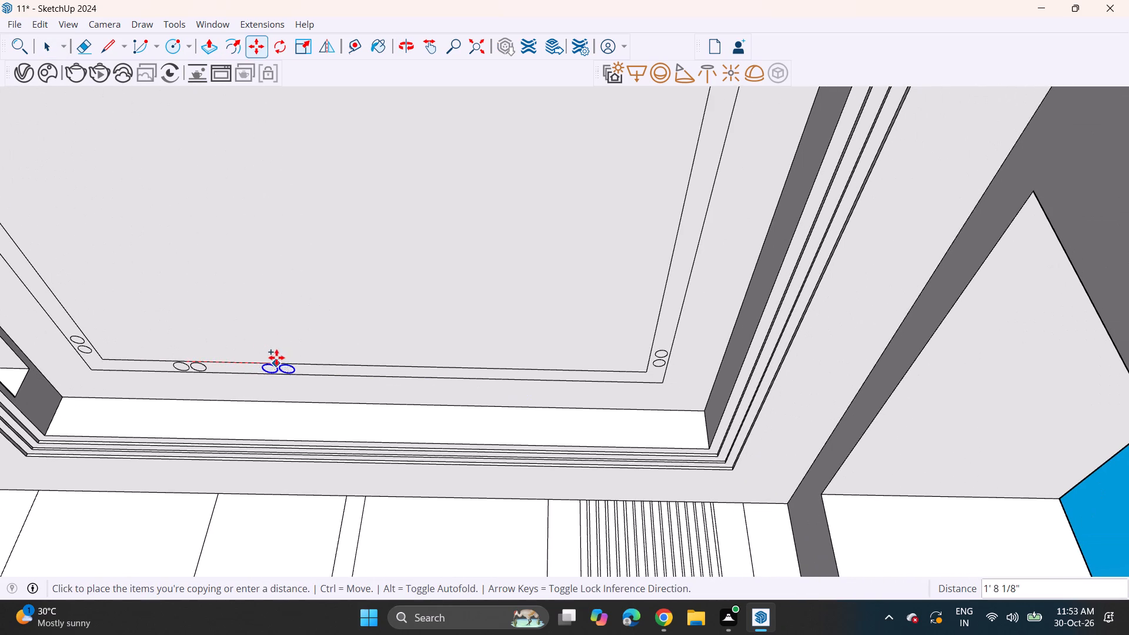
click(556, 369)
key(space)
click(452, 303)
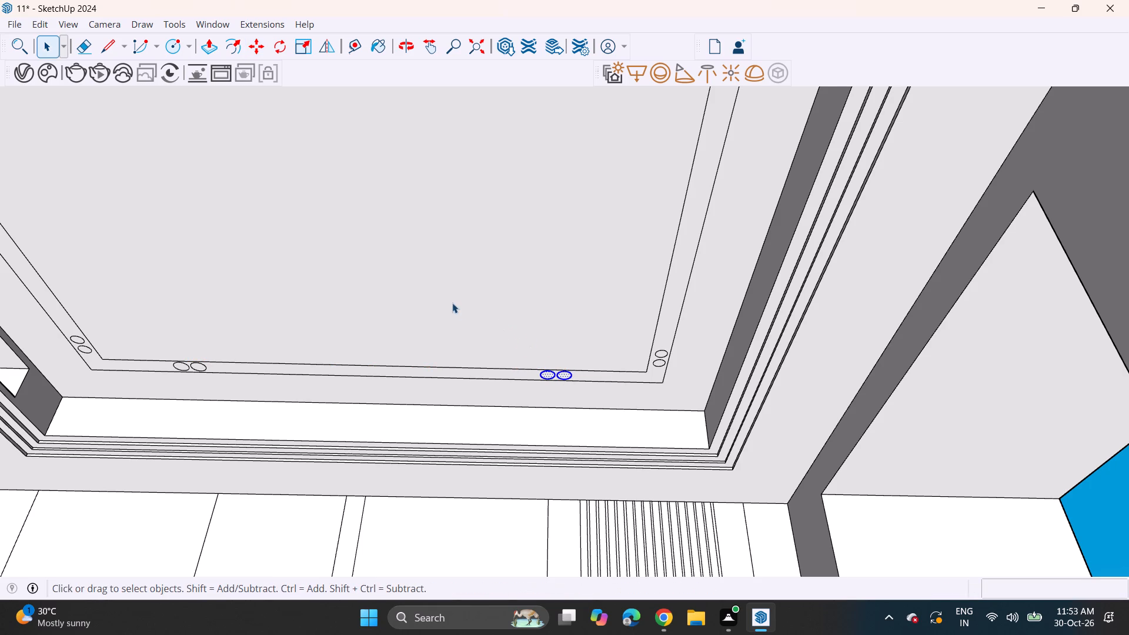
Examine the ceiling circles together with the back wall and the rest of the room from the open front.
scroll(416, 341, down, 4)
middle_drag(380, 377, 409, 419)
scroll(409, 419, down, 12)
middle_drag(392, 342, 405, 389)
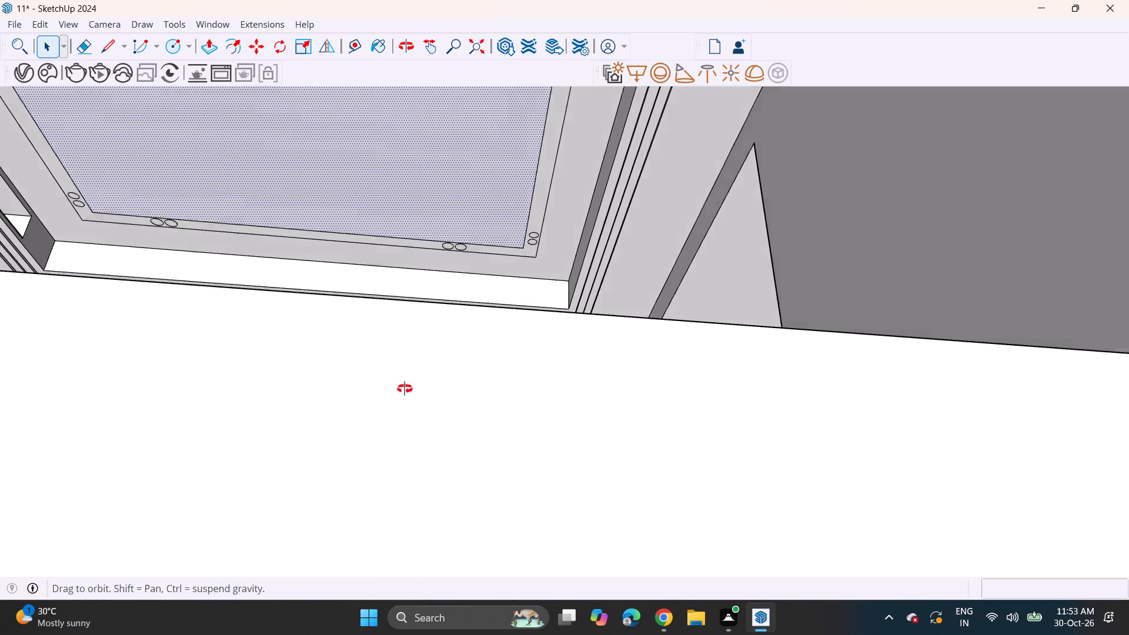
scroll(405, 389, down, 1)
middle_drag(405, 389, 399, 421)
scroll(383, 357, down, 10)
shift+middle_drag(386, 324, 487, 418)
scroll(467, 390, down, 3)
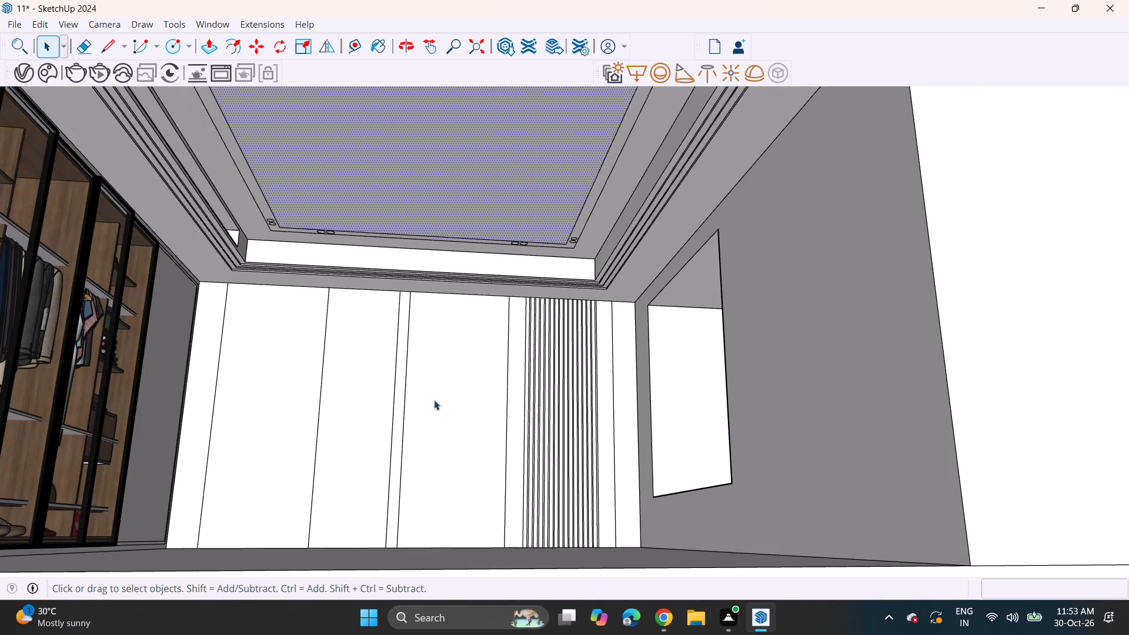
Erase both ceiling circles in the window-side band near the back-wall corner.
middle_drag(414, 395, 401, 390)
shift+middle_drag(414, 386, 460, 403)
scroll(452, 407, down, 3)
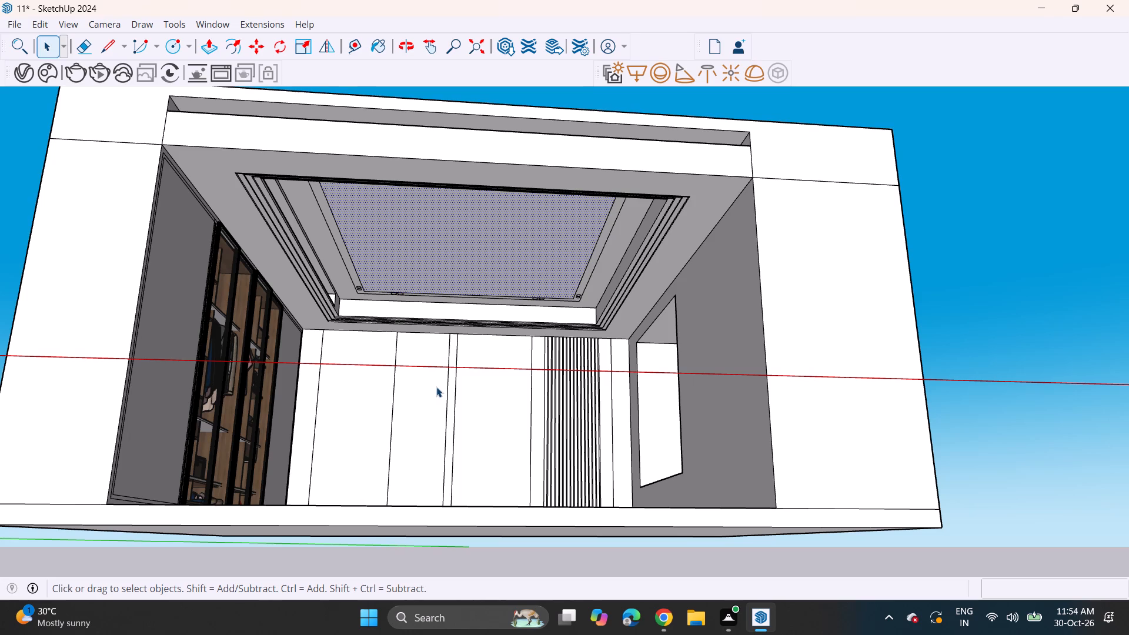
scroll(574, 315, up, 11)
scroll(589, 261, up, 4)
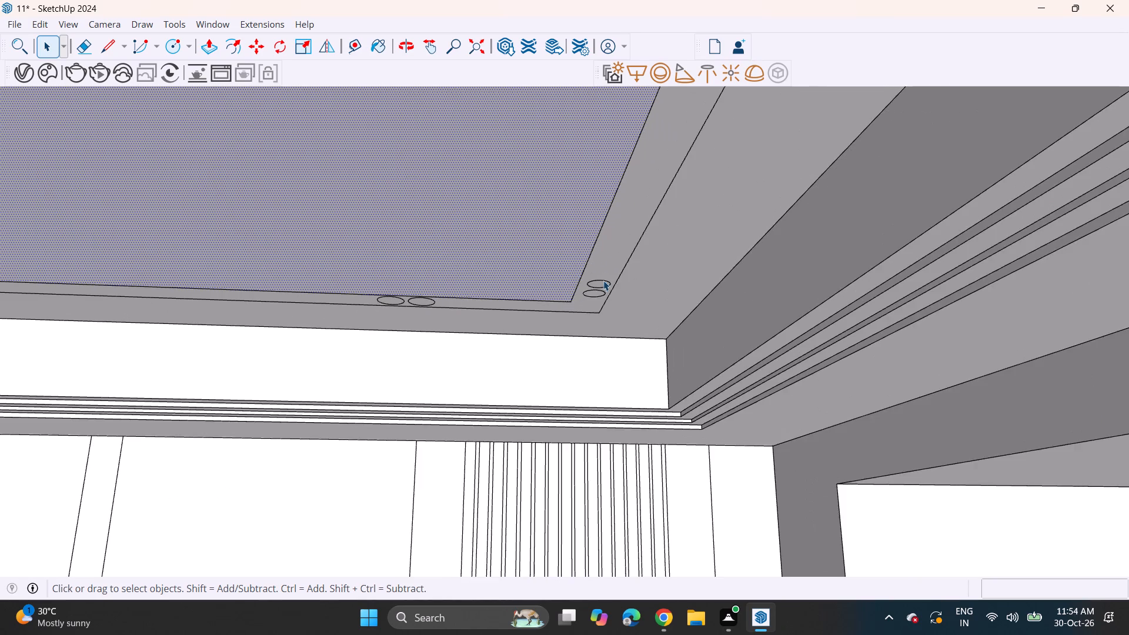
scroll(603, 280, up, 2)
scroll(603, 280, down, 1)
scroll(603, 280, up, 2)
click(595, 292)
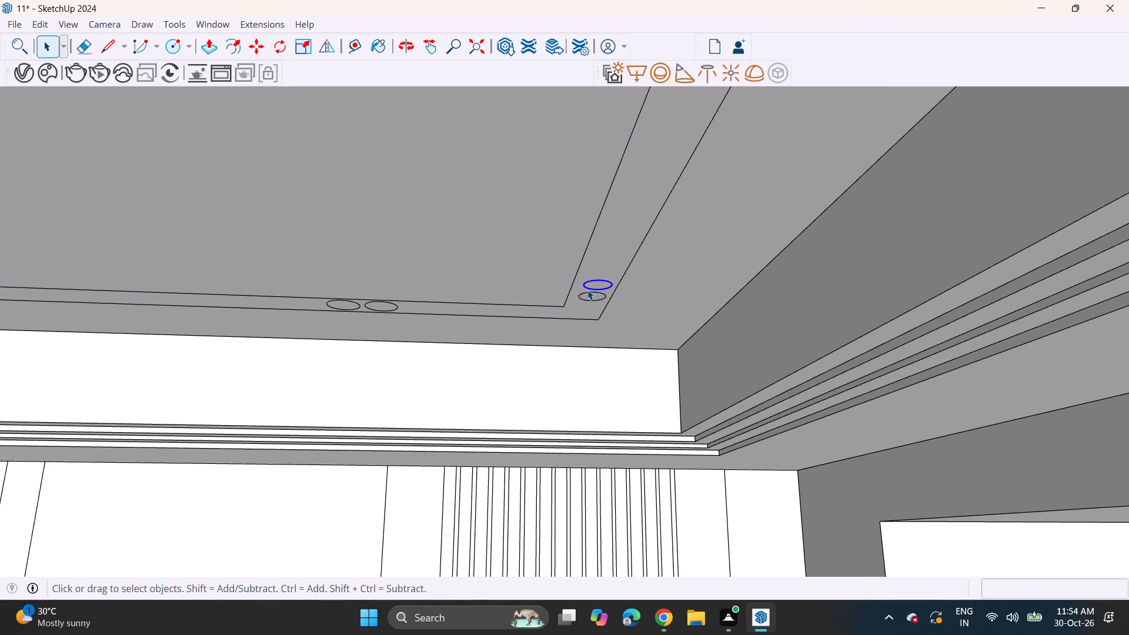
right_click(587, 290)
click(598, 312)
click(593, 292)
right_click(593, 292)
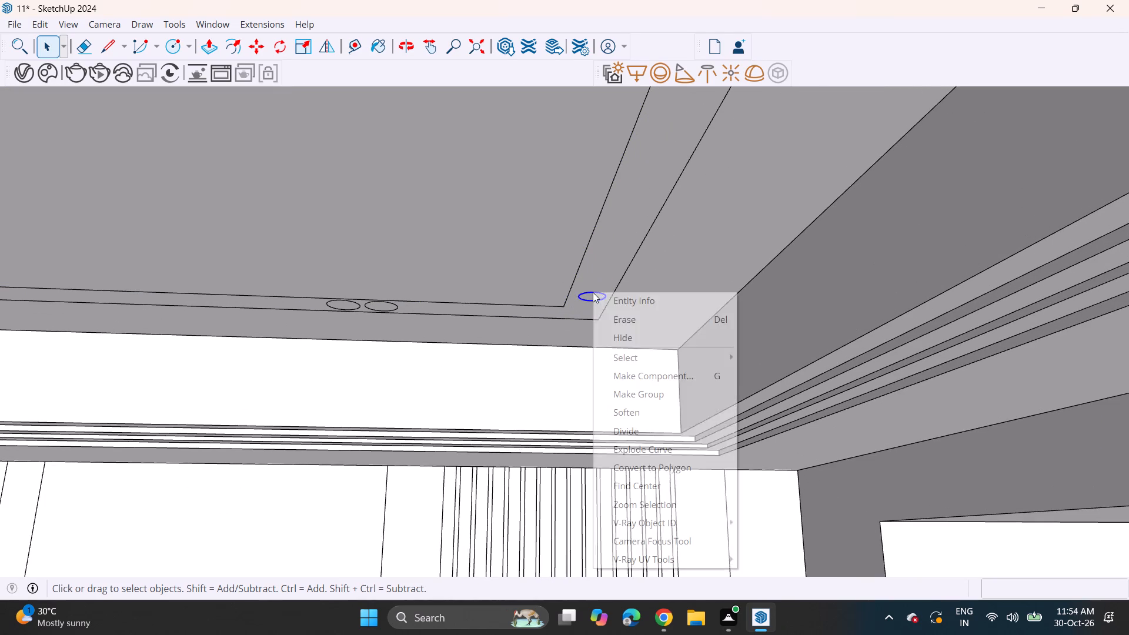
click(607, 315)
Draw a new circle spanning nearly the full width of the window-side ceiling band, near the back-wall corner.
click(176, 41)
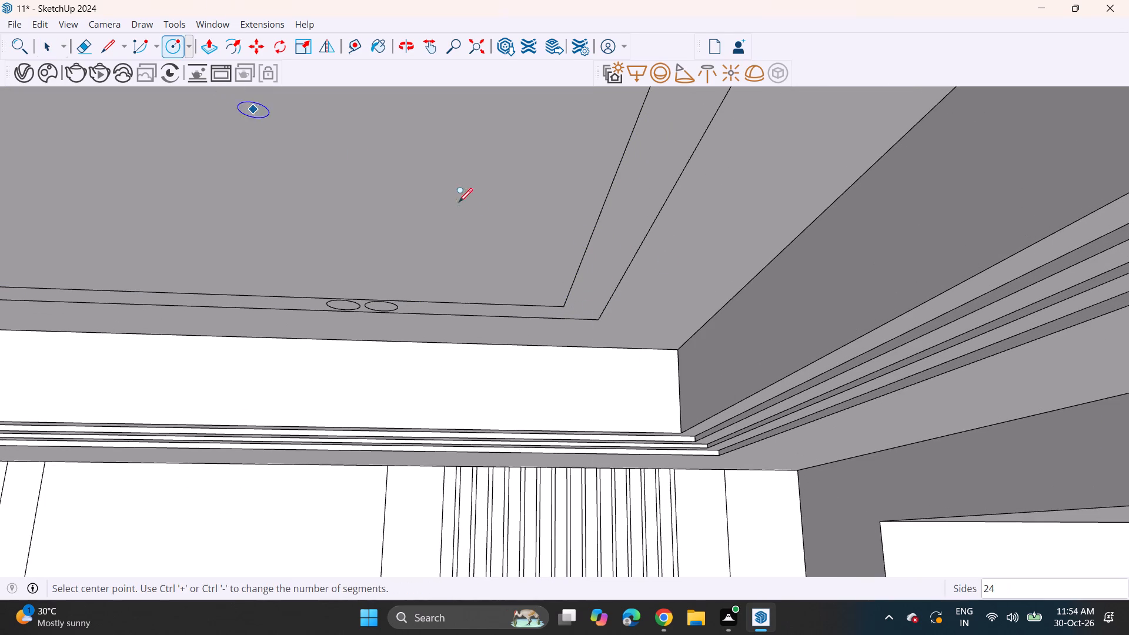
middle_drag(614, 244, 583, 209)
scroll(576, 262, up, 4)
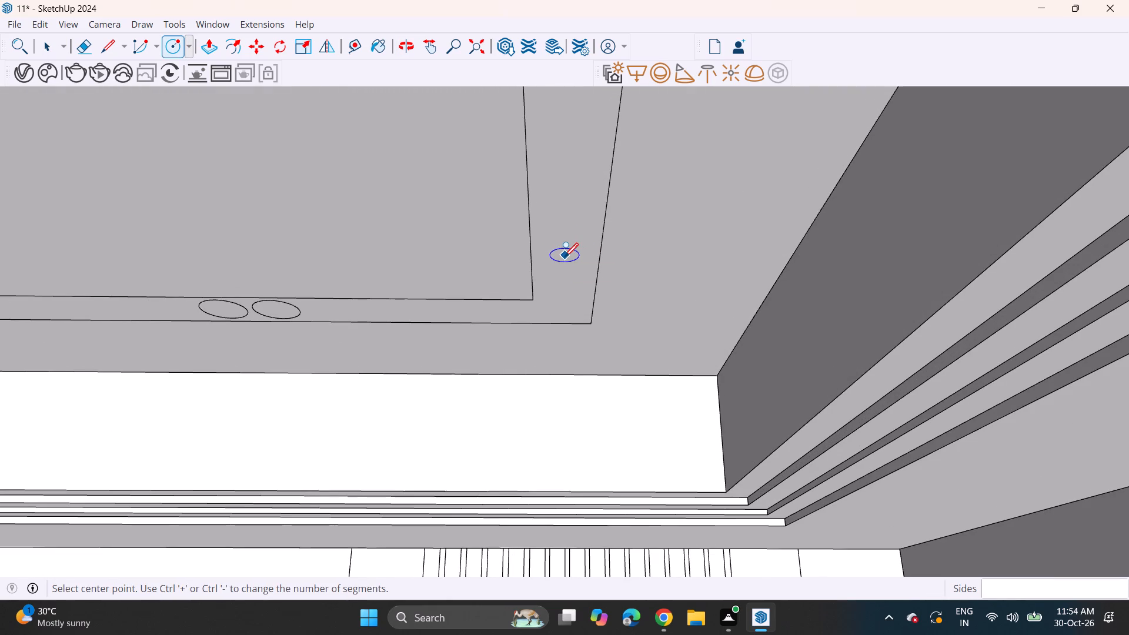
click(564, 256)
click(579, 268)
key(space)
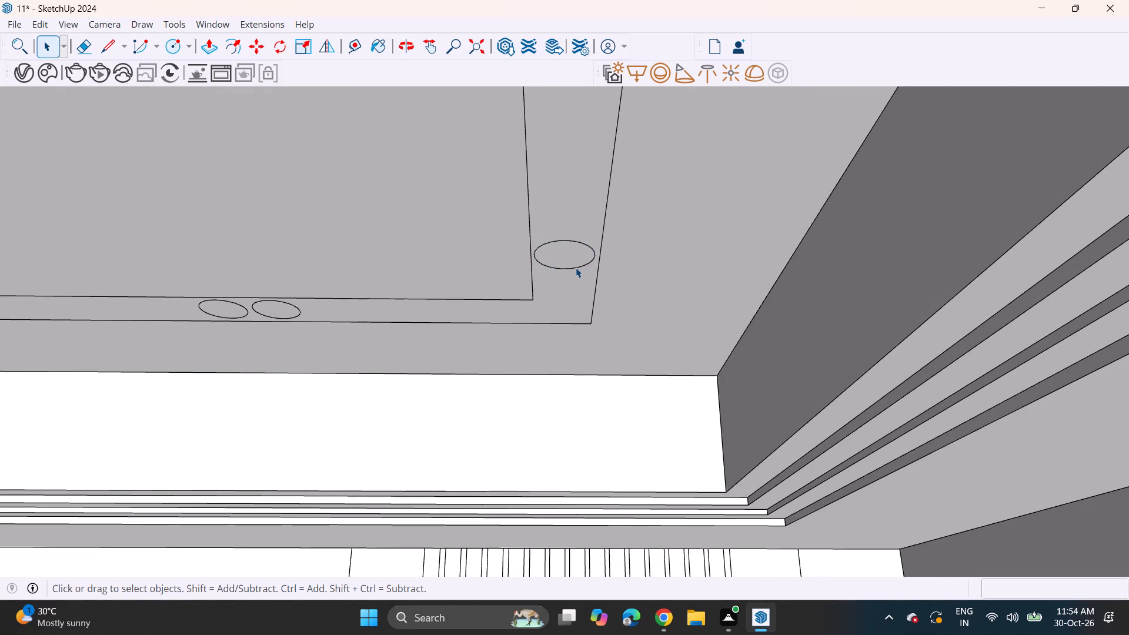
Copy the new window-side circle about 4 7/8" along the band towards the open front.
click(576, 268)
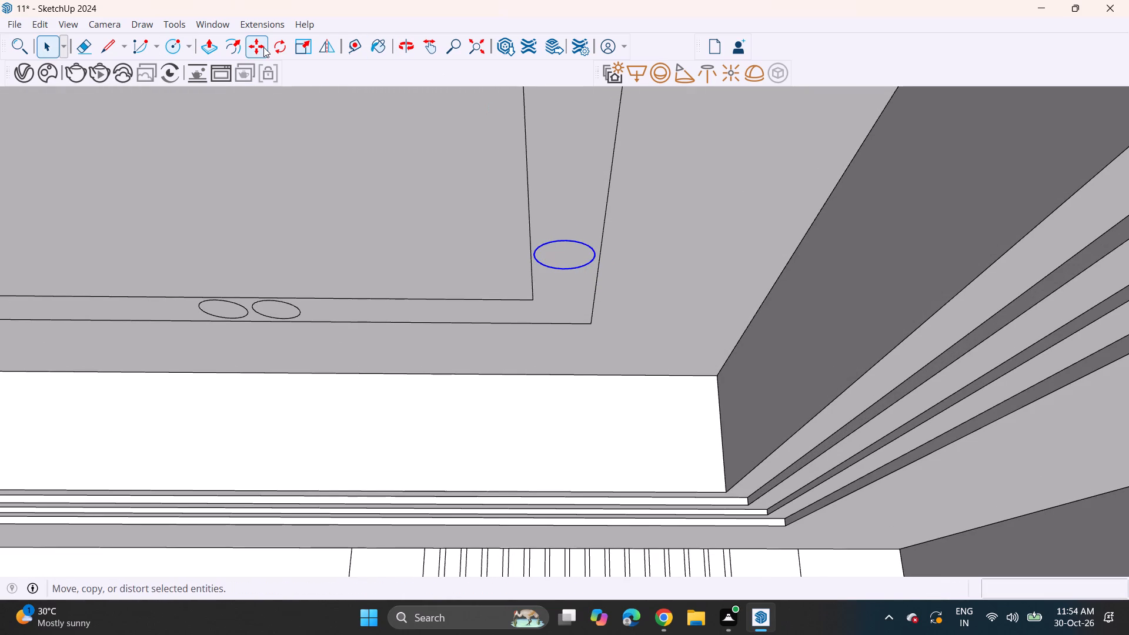
click(263, 47)
click(564, 259)
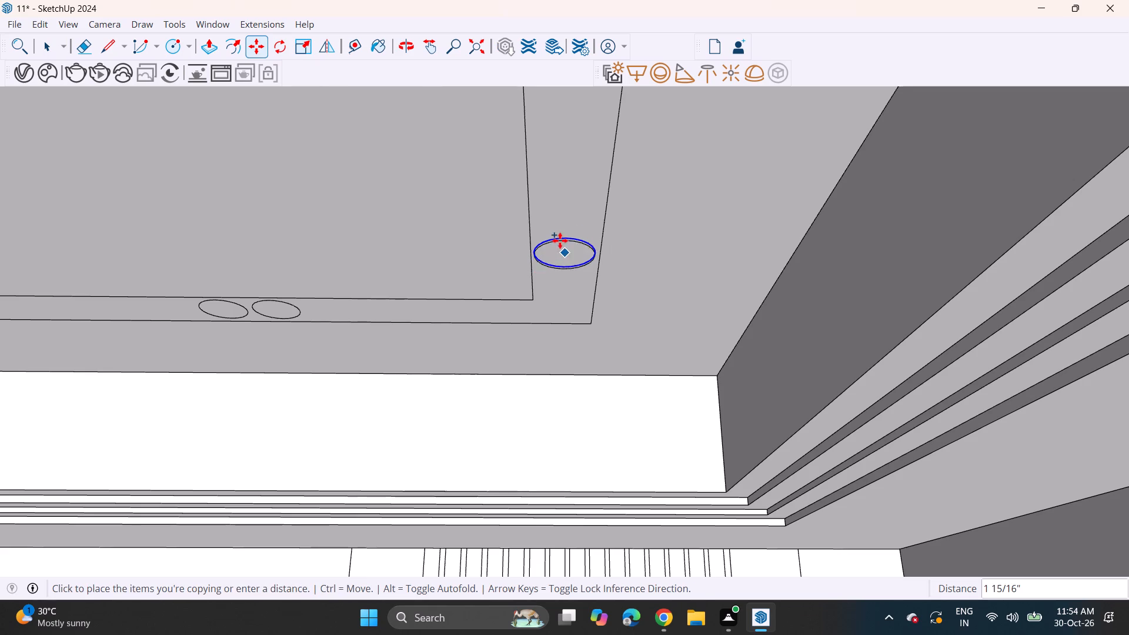
click(564, 216)
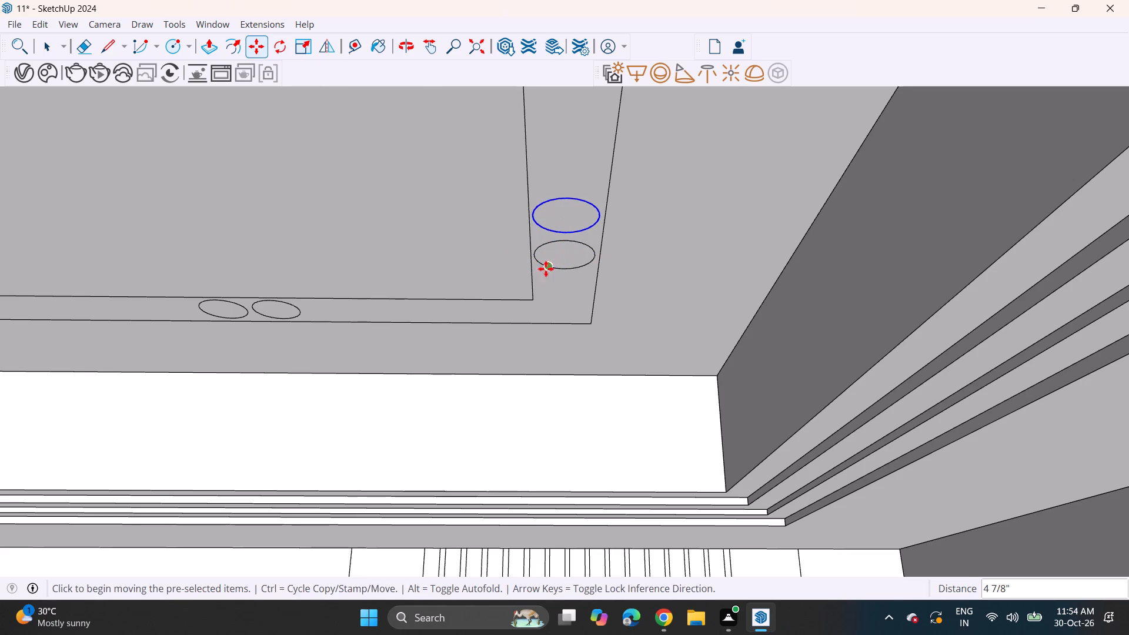
key(space)
click(489, 282)
Erase both ceiling circles with their faces in the wardrobe-side band near the back-wall corner.
scroll(489, 282, down, 9)
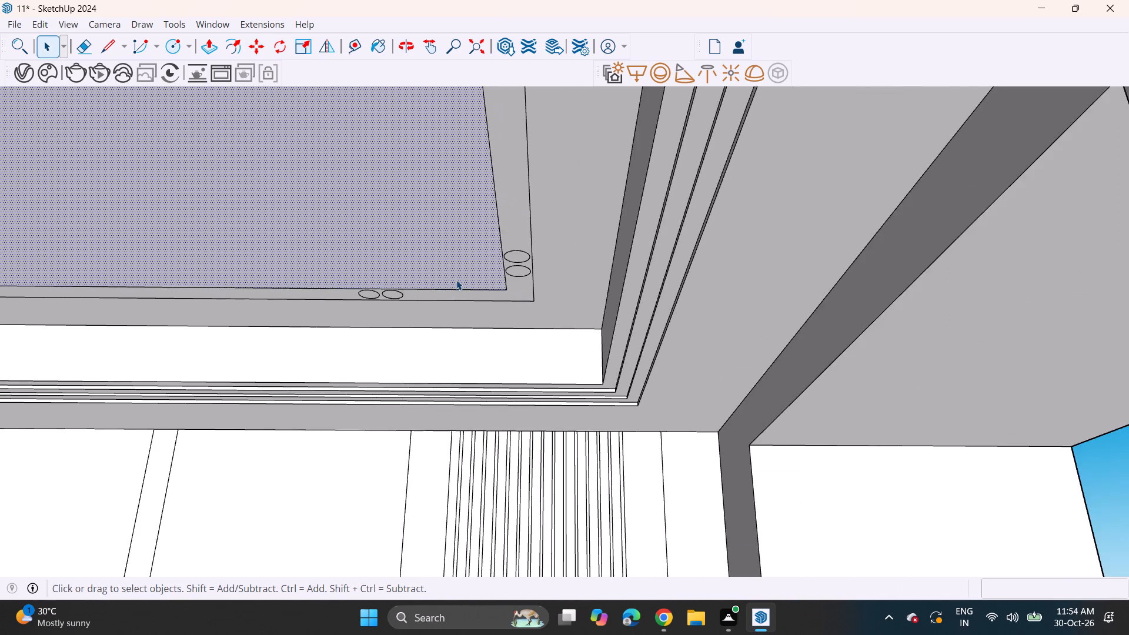
shift+middle_drag(470, 280, 683, 300)
shift+scroll(683, 300, down, 8)
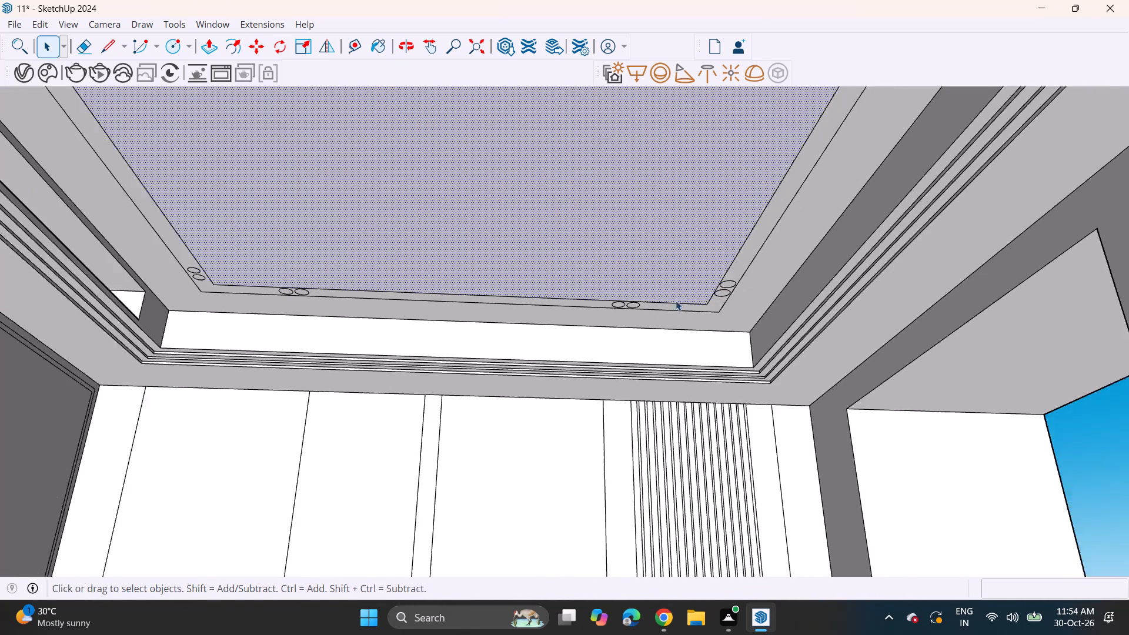
shift+scroll(676, 300, down, 2)
scroll(397, 322, up, 2)
scroll(336, 272, up, 4)
click(346, 272)
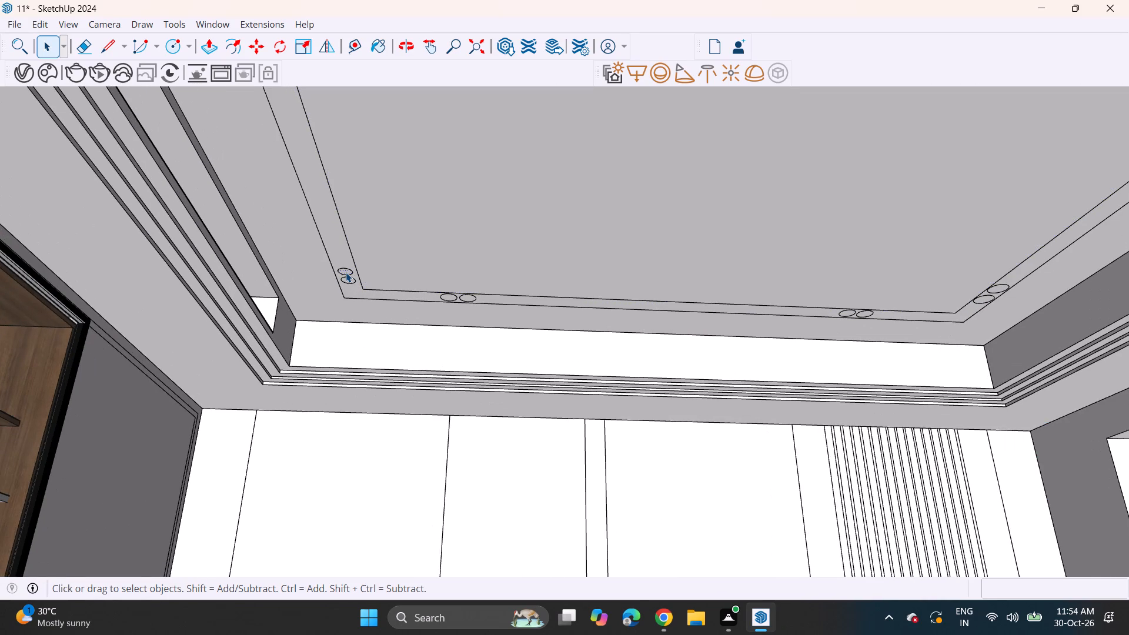
double_click(346, 272)
scroll(346, 272, up, 5)
right_click(346, 272)
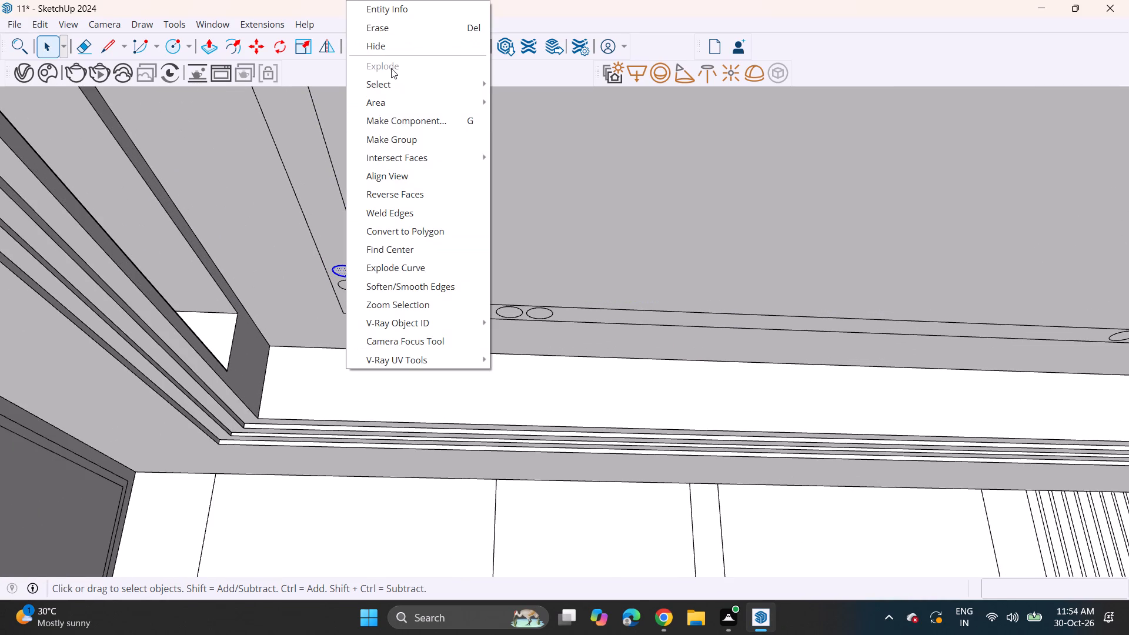
click(392, 36)
click(353, 286)
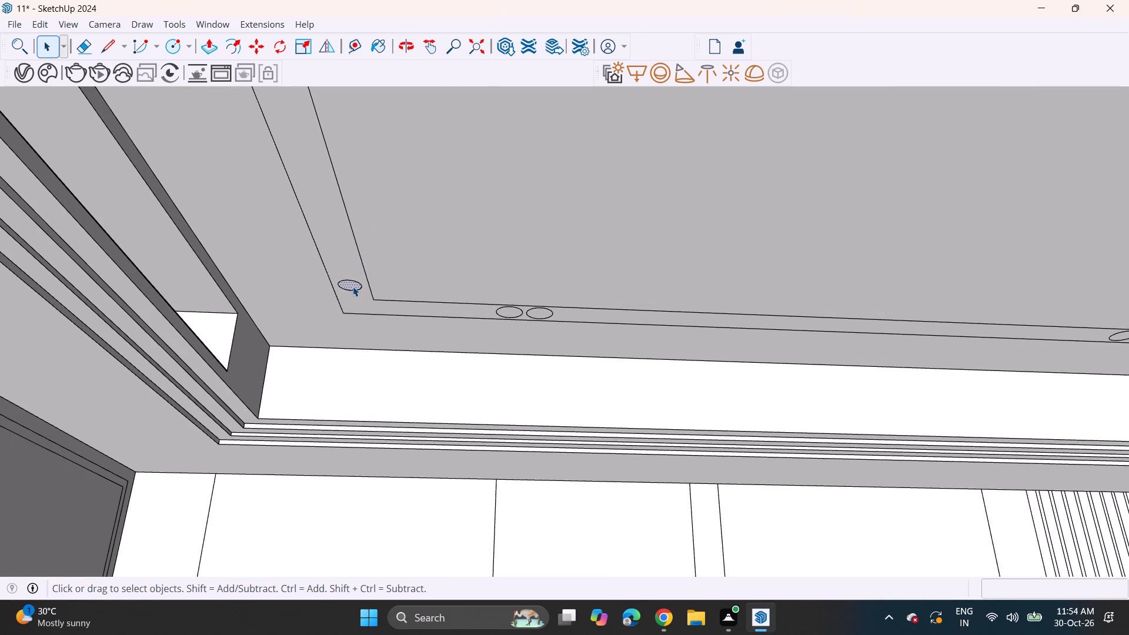
click(353, 286)
right_click(353, 286)
click(400, 33)
Copy the pair of window-side circles about 10' 8 1/8" straight across the ceiling into the wardrobe-side band.
scroll(397, 306, down, 7)
scroll(959, 323, up, 2)
scroll(912, 321, up, 4)
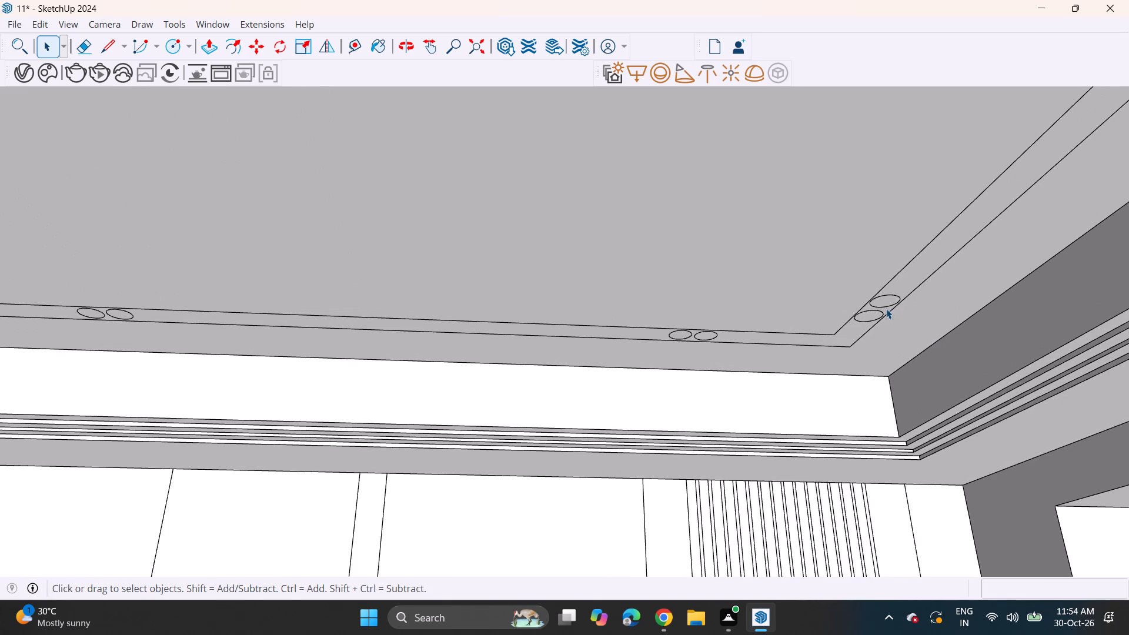
click(881, 308)
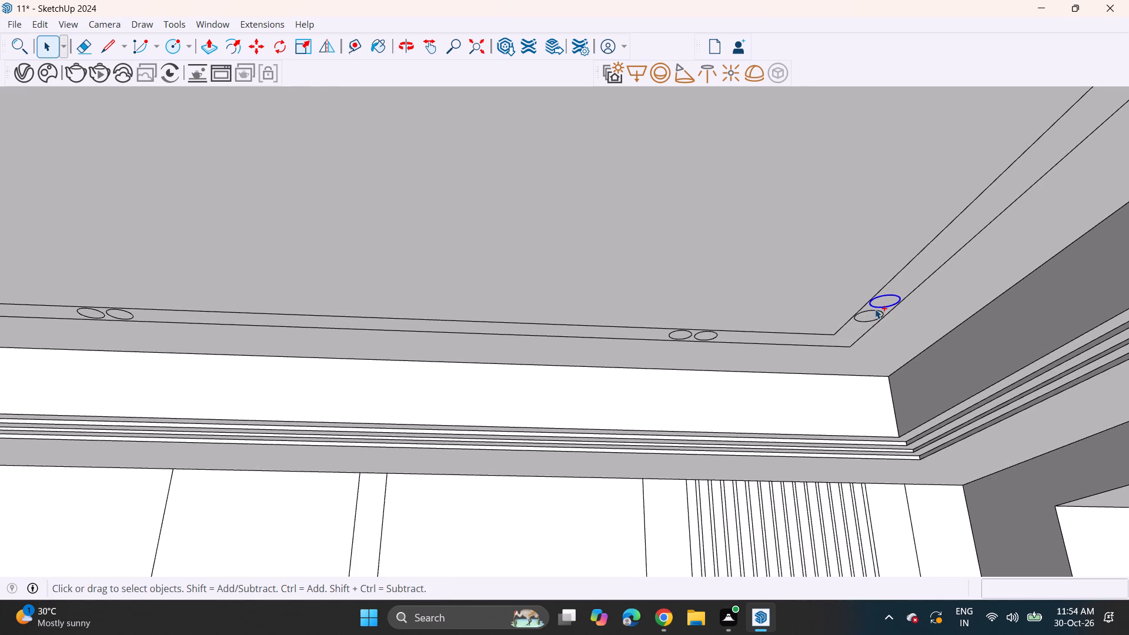
ctrl+click(875, 310)
click(263, 43)
scroll(756, 409, down, 3)
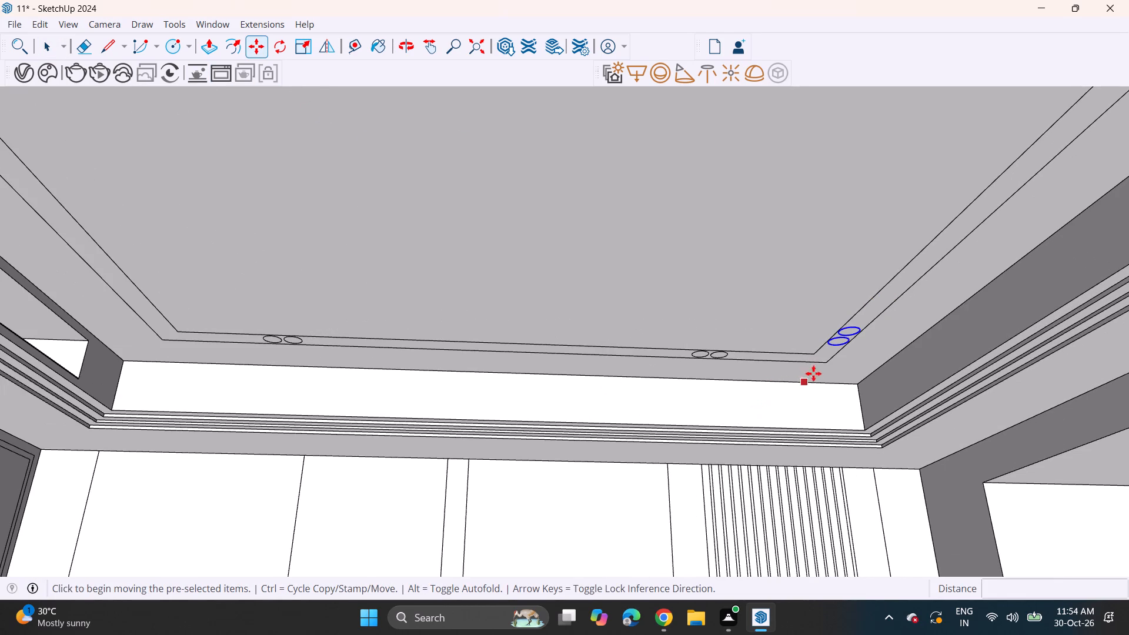
click(830, 361)
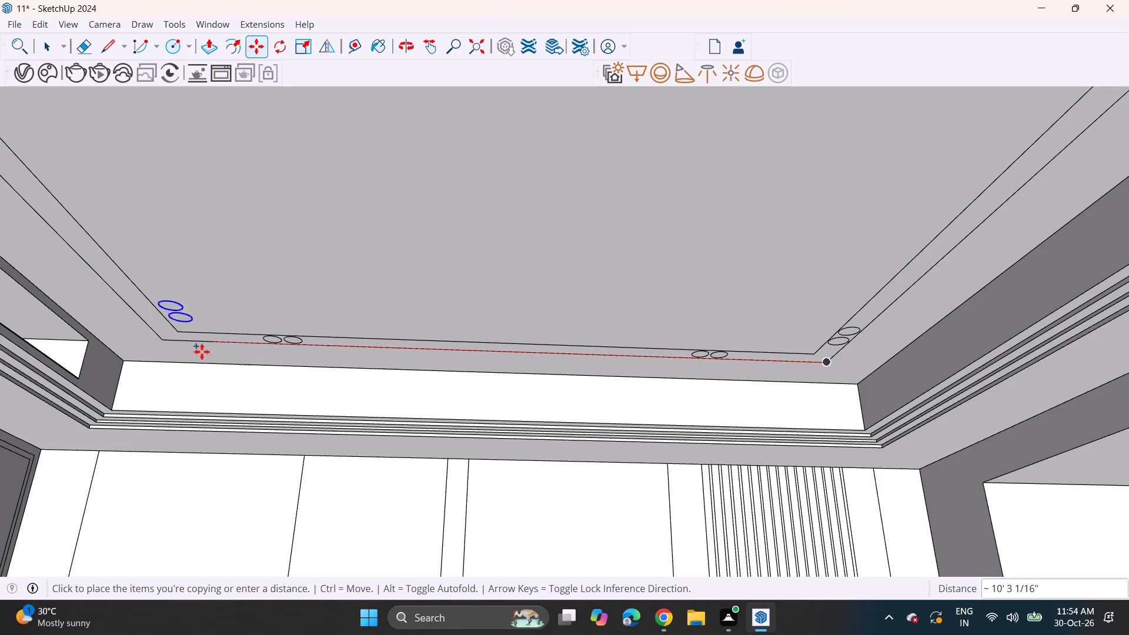
scroll(198, 349, up, 4)
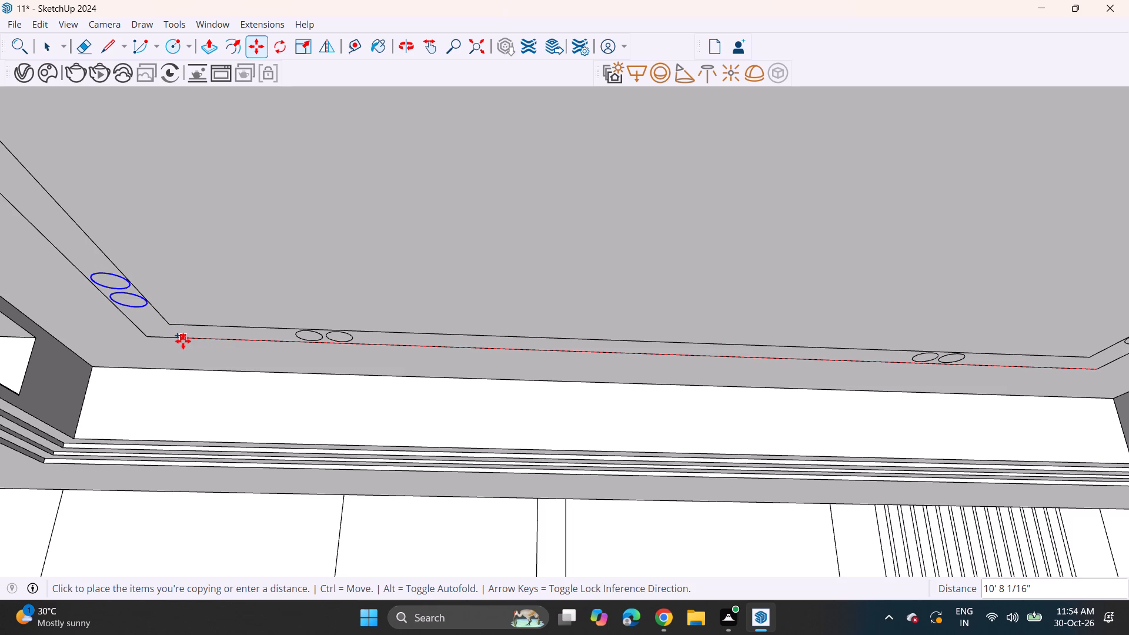
click(182, 341)
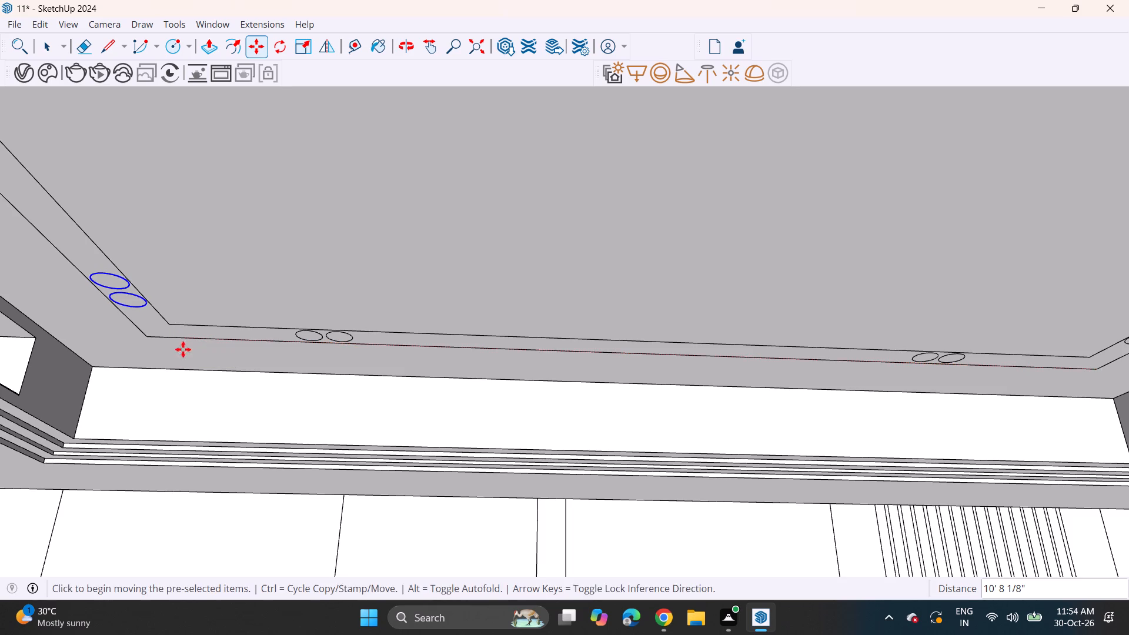
key(space)
Examine the corner circle pairs and the whole false ceiling from the open front of the room.
scroll(208, 427, down, 5)
middle_drag(235, 470, 258, 439)
scroll(262, 439, down, 5)
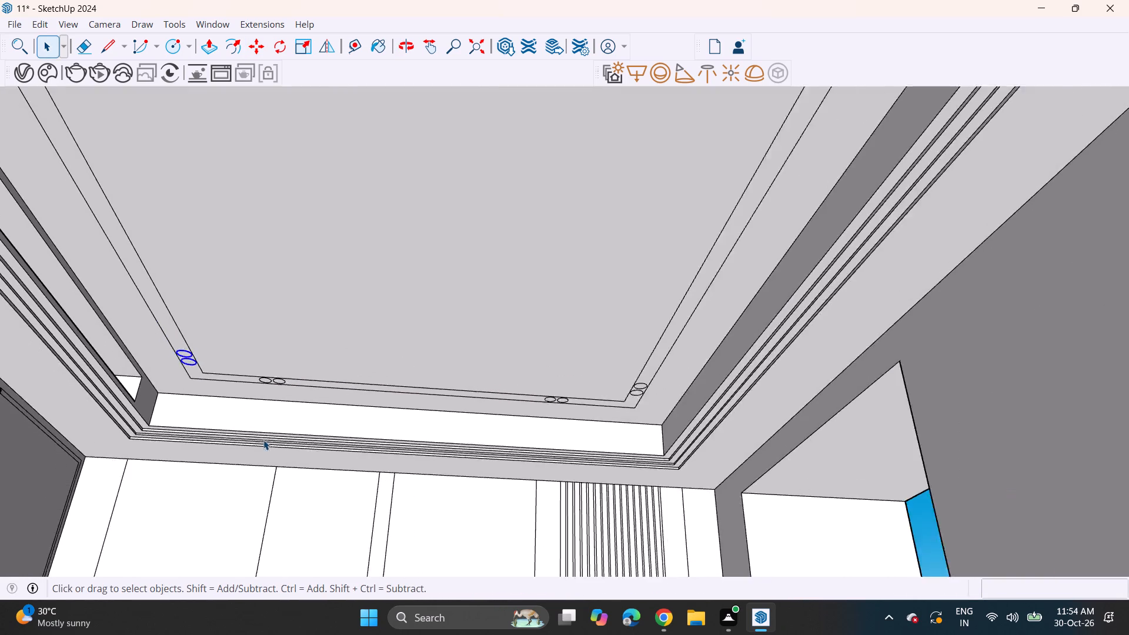
scroll(263, 440, down, 7)
middle_drag(265, 442, 248, 467)
click(844, 269)
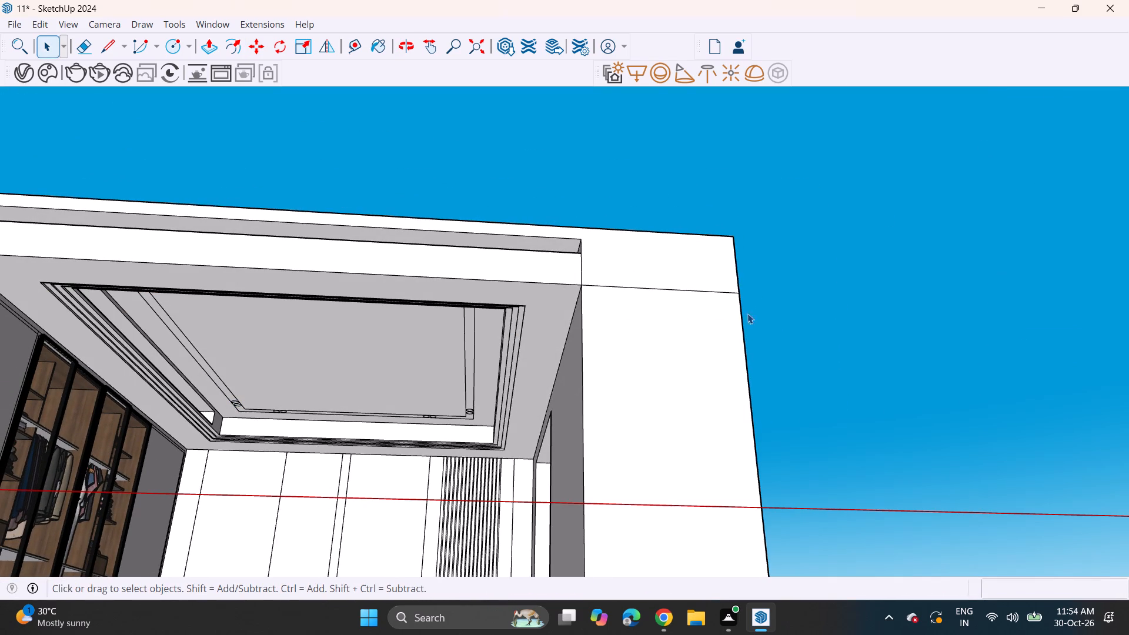
shift+middle_drag(457, 387, 602, 393)
scroll(592, 391, down, 1)
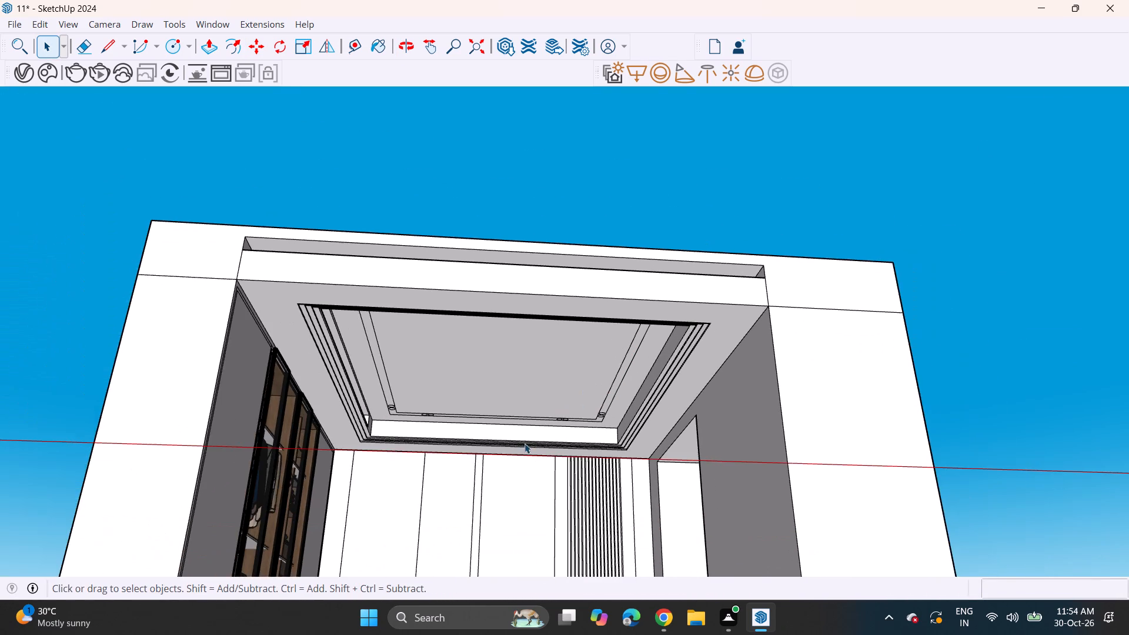
scroll(525, 443, up, 3)
middle_drag(530, 437, 523, 449)
scroll(530, 437, down, 1)
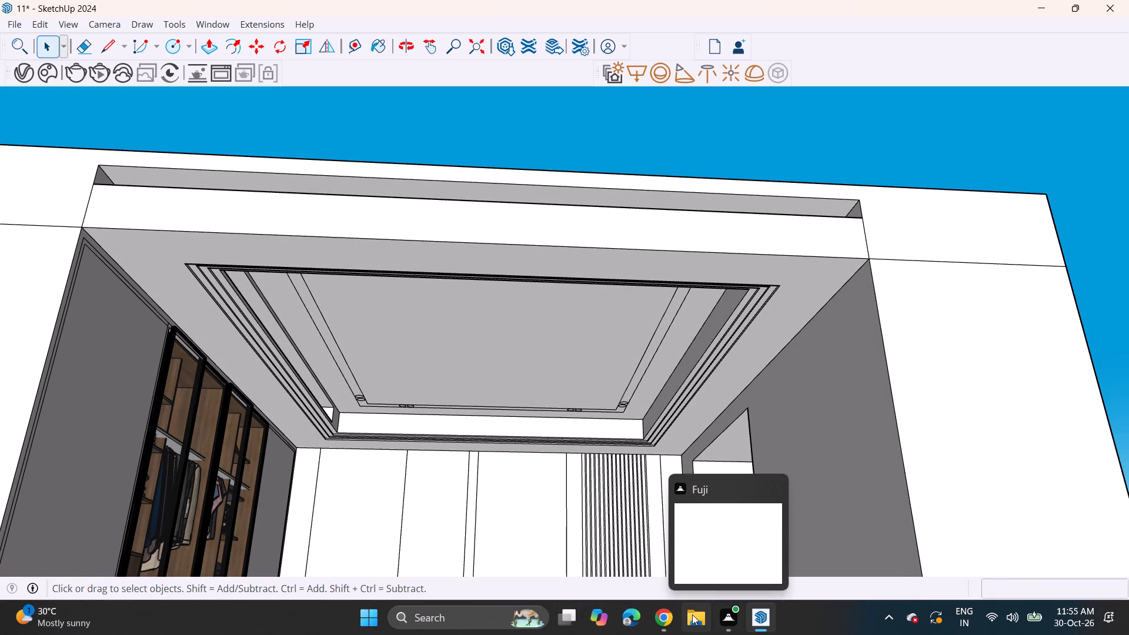
Switch to 3D Warehouse in Chrome and search the models for "CENTRAL AC".
click(674, 616)
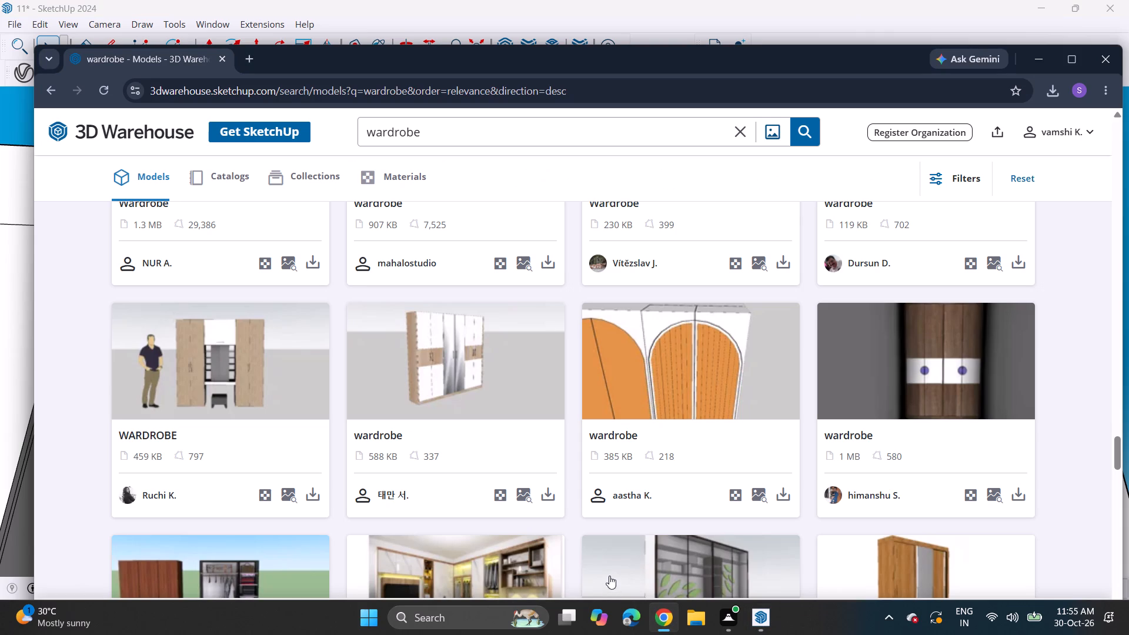
click(744, 129)
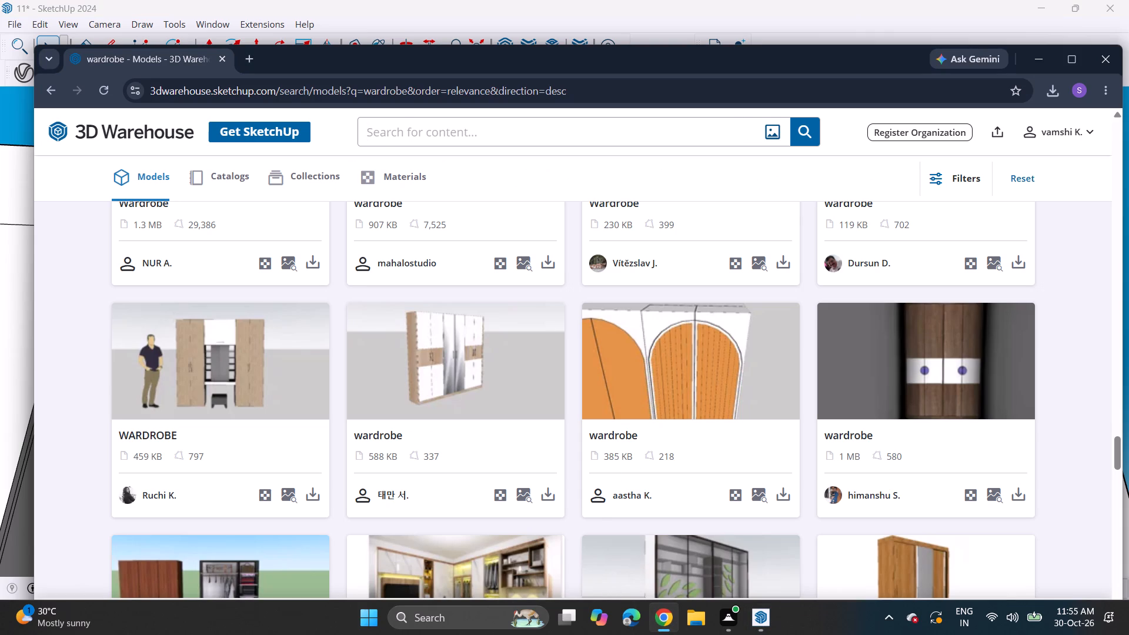
text(CENTR)
text(AL)
key(space)
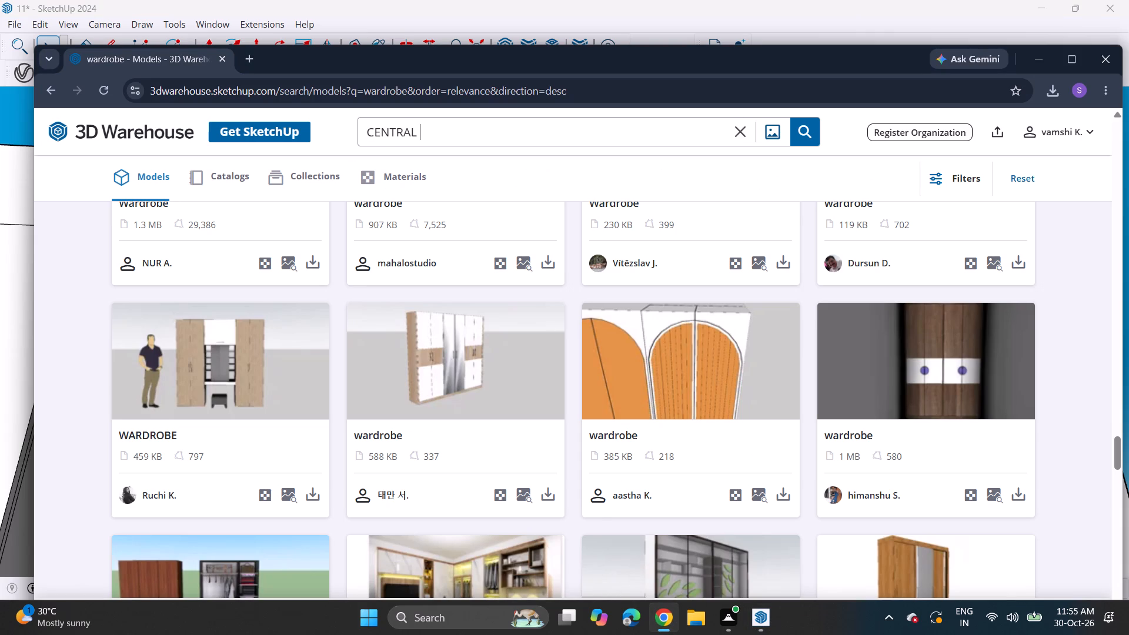
text(AC)
key(Return)
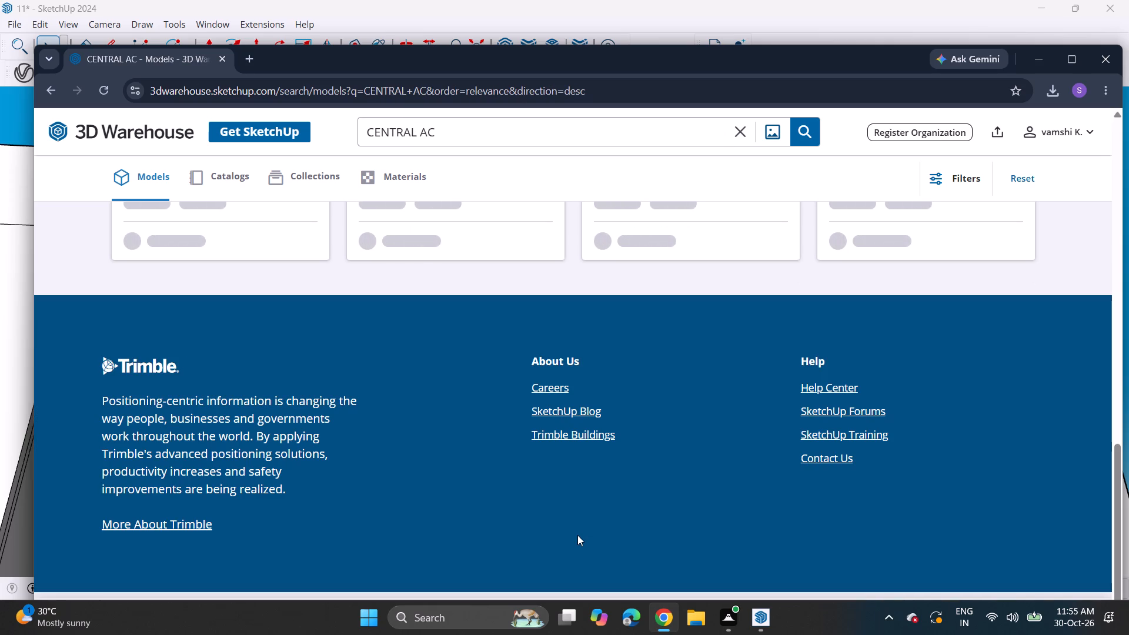
Look through the "CENTRAL AC" model results for a suitable ceiling-mounted central AC unit.
scroll(577, 535, up, 20)
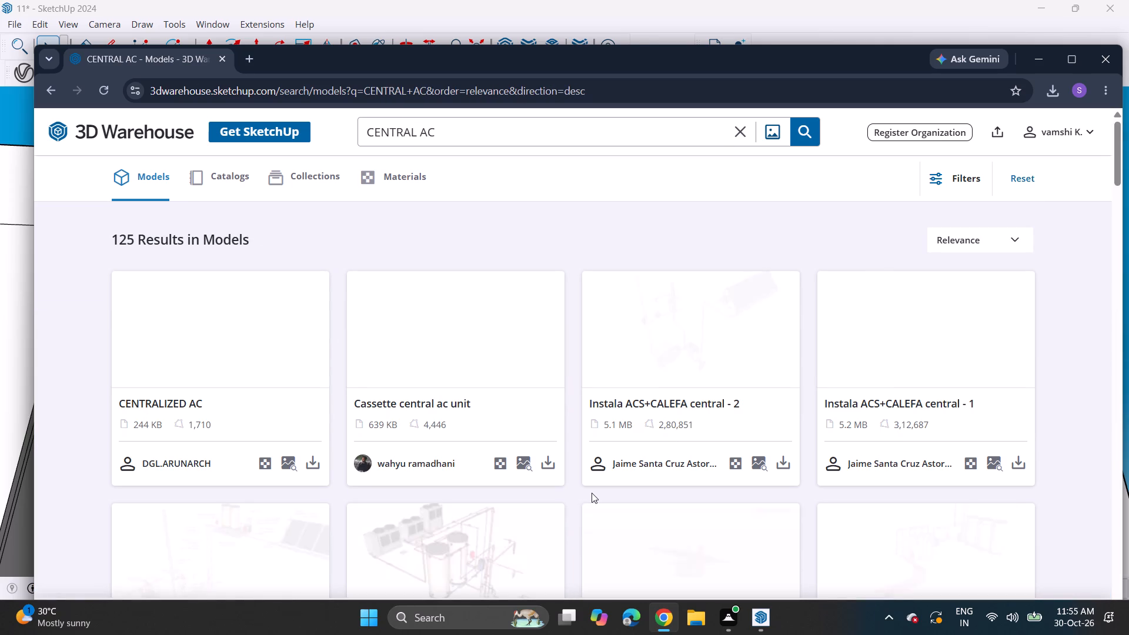
scroll(555, 485, down, 4)
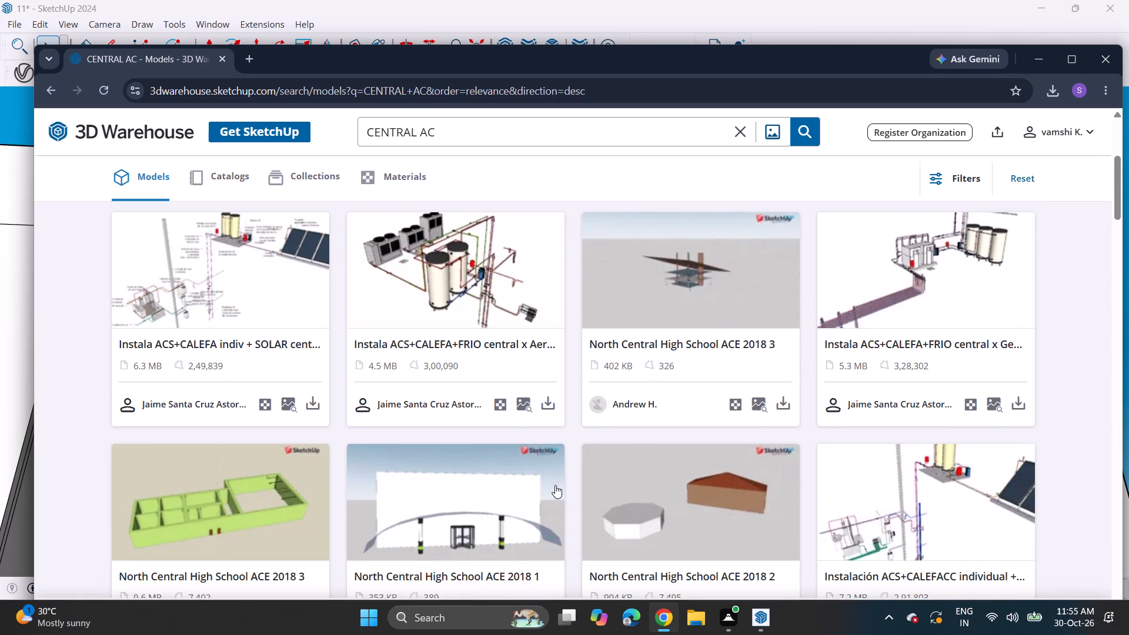
scroll(555, 485, down, 3)
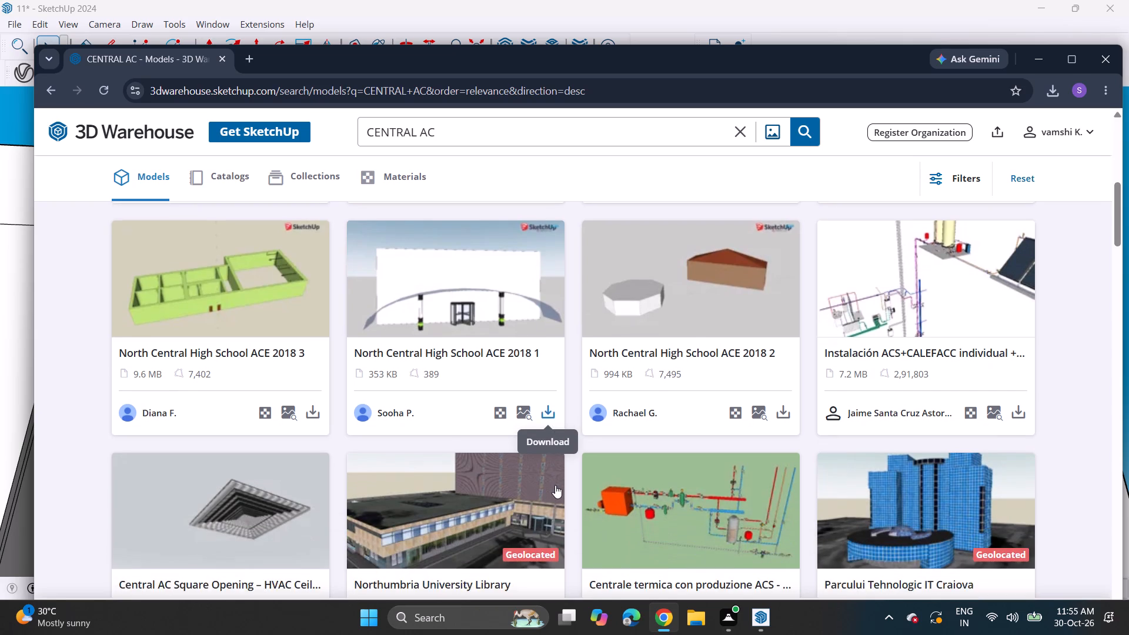
scroll(555, 485, down, 5)
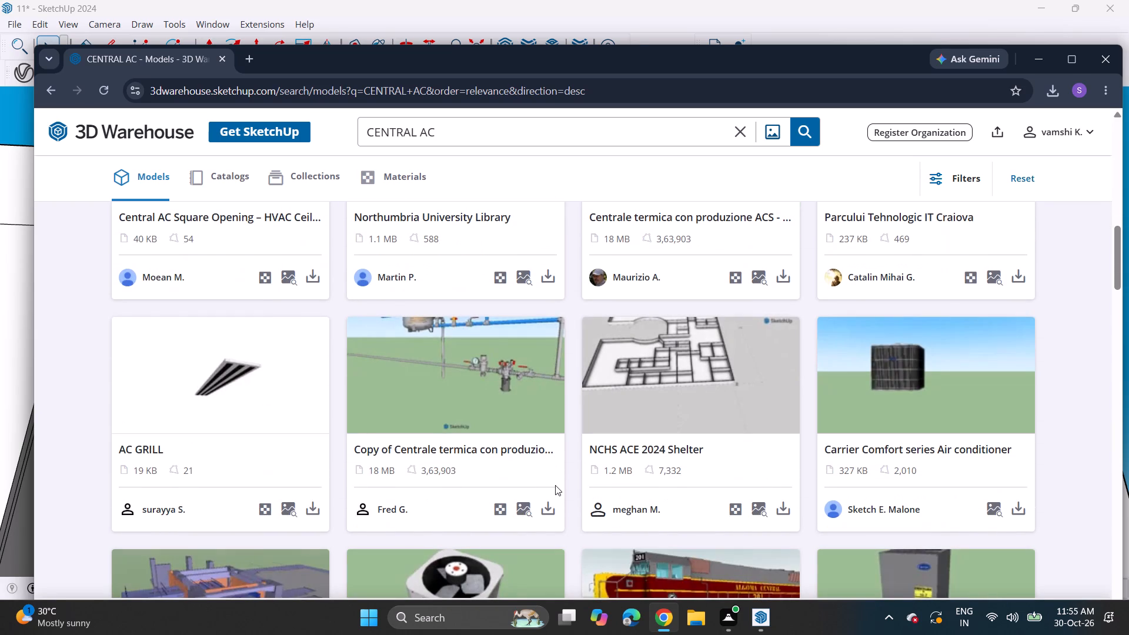
scroll(555, 485, down, 1)
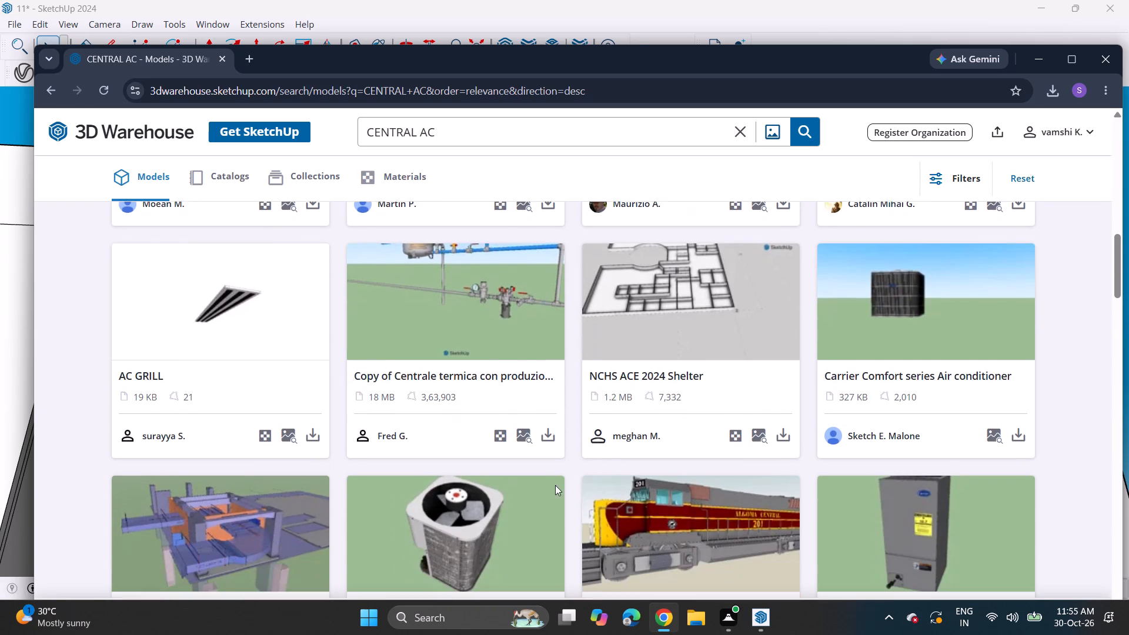
scroll(555, 485, down, 7)
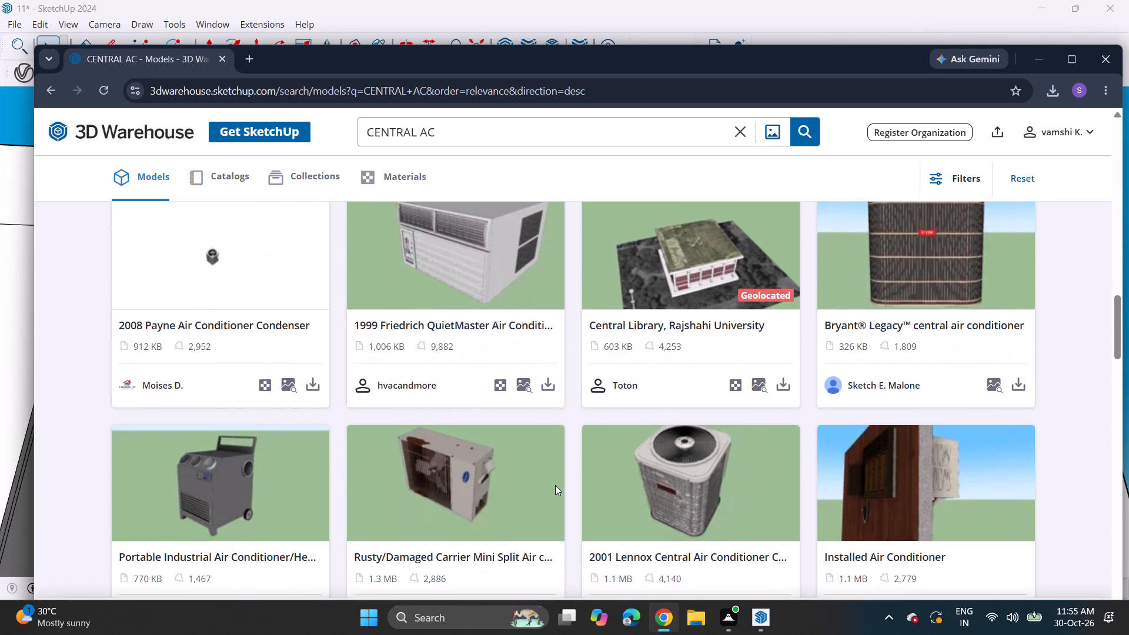
scroll(555, 485, down, 7)
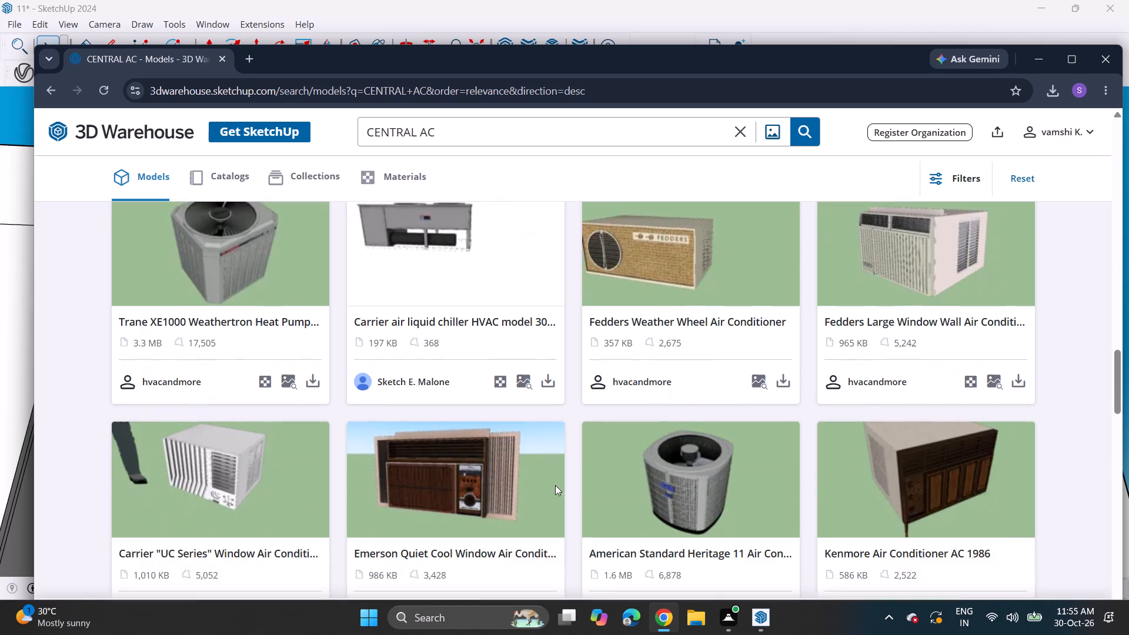
scroll(555, 485, down, 3)
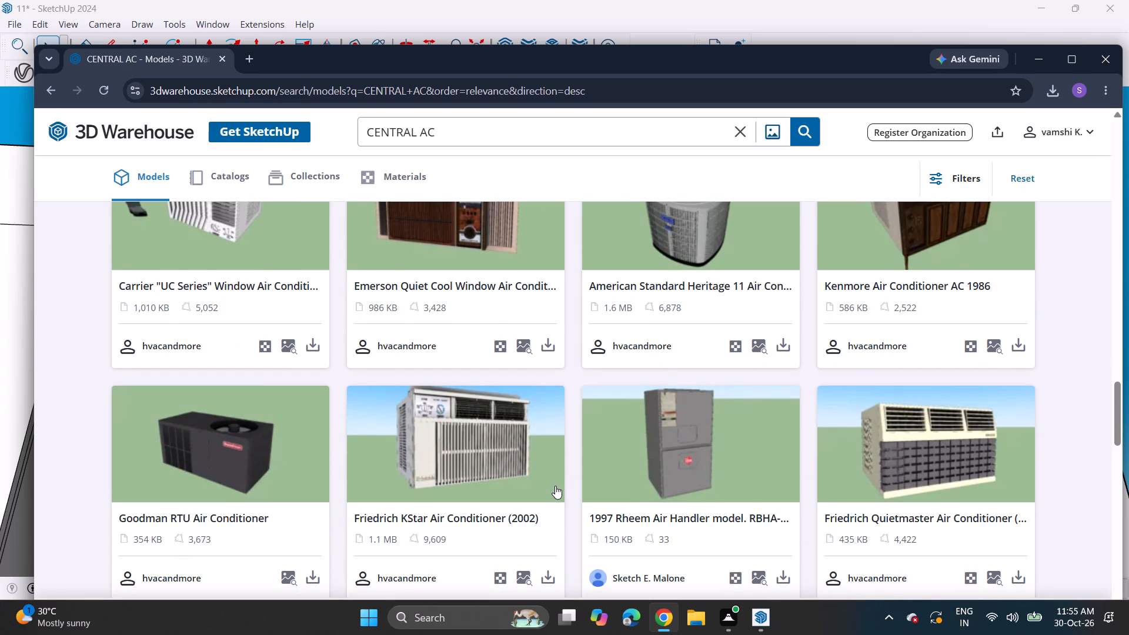
scroll(555, 486, down, 2)
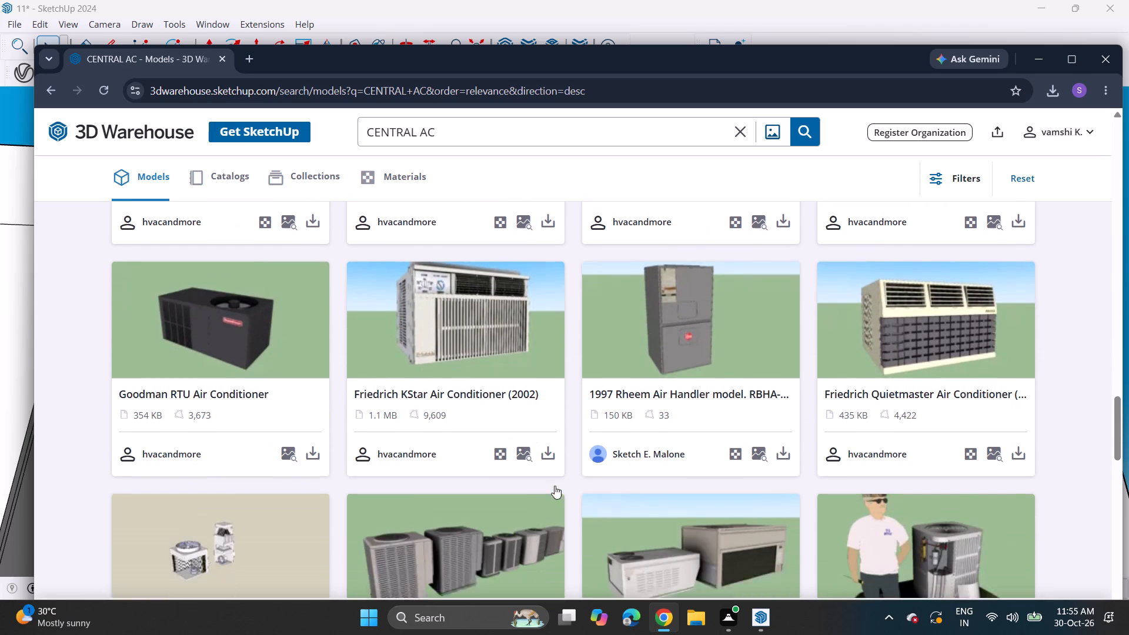
scroll(555, 486, down, 2)
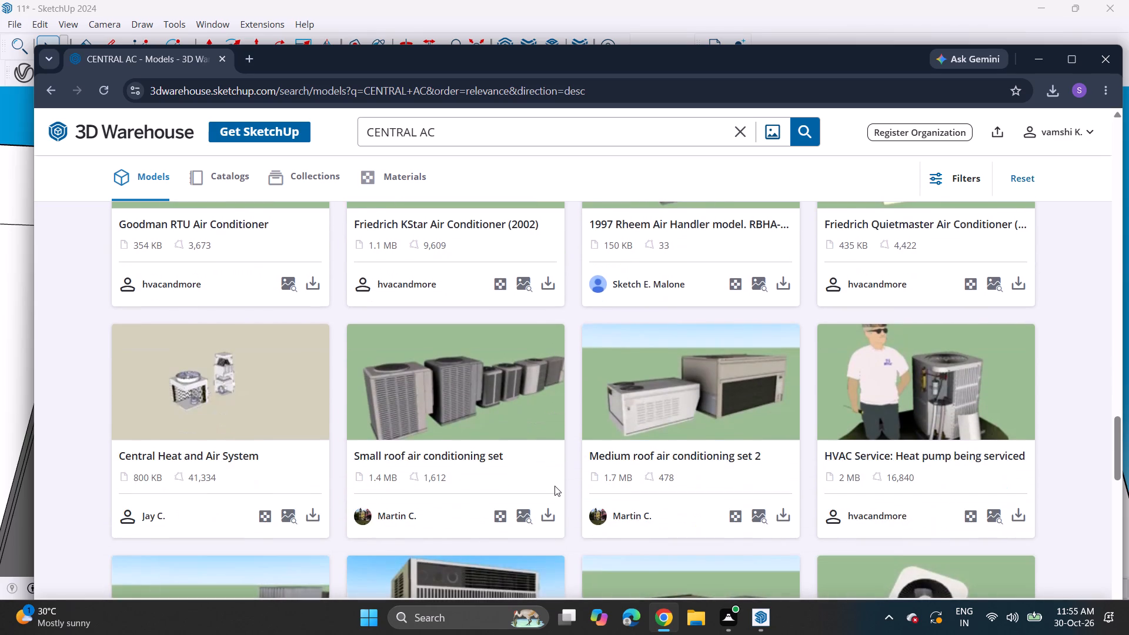
scroll(555, 486, down, 6)
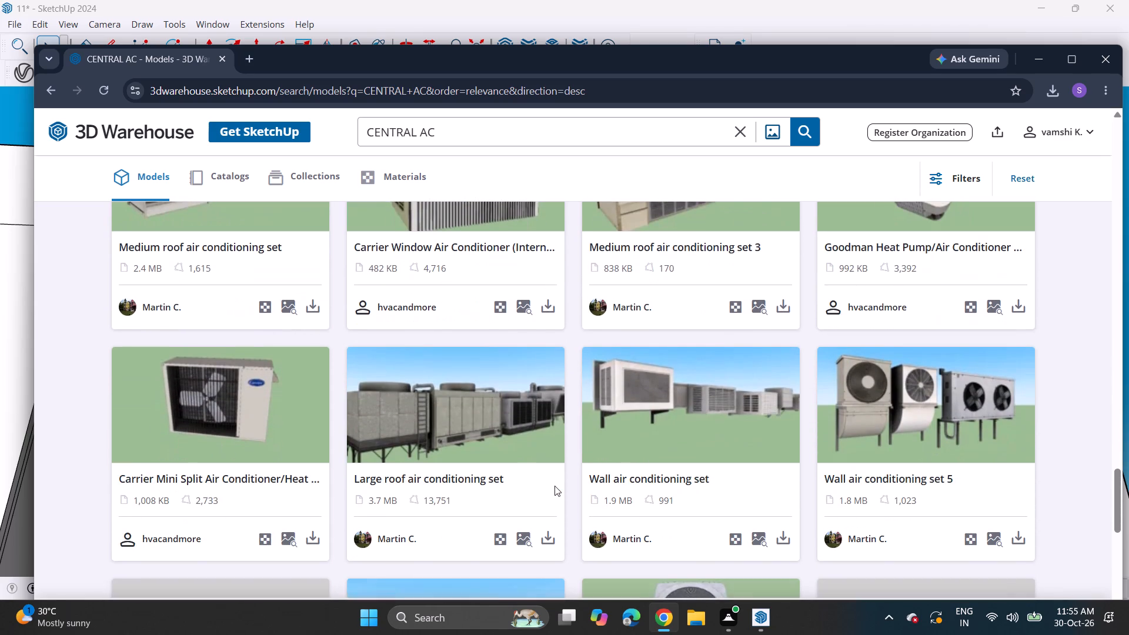
scroll(555, 486, down, 3)
scroll(555, 486, up, 1)
scroll(555, 486, down, 4)
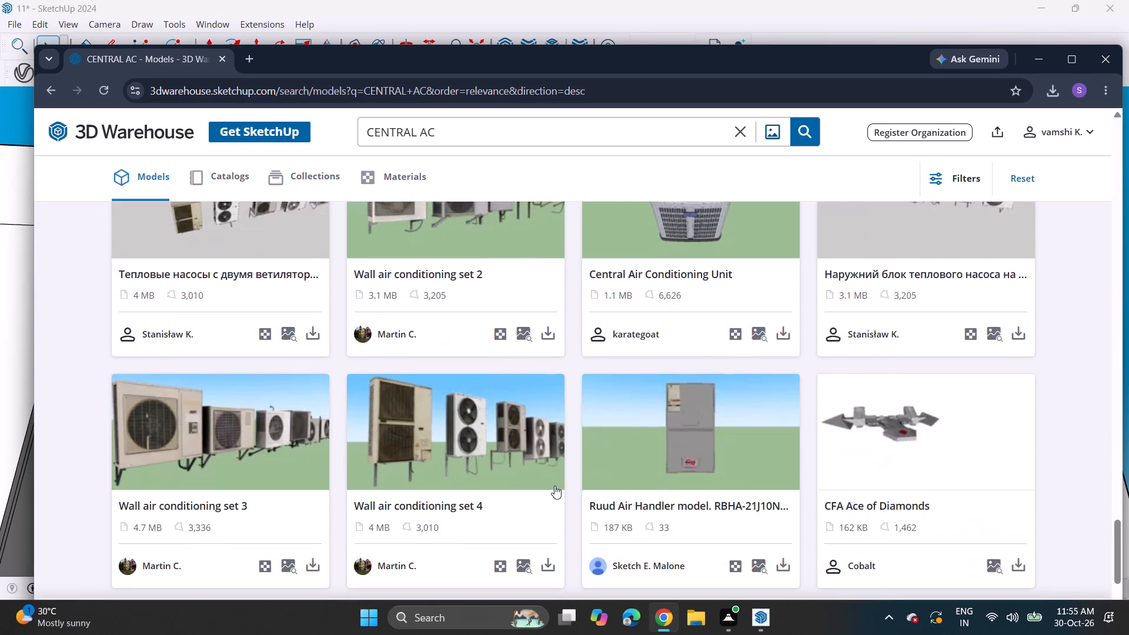
scroll(555, 486, down, 2)
click(545, 506)
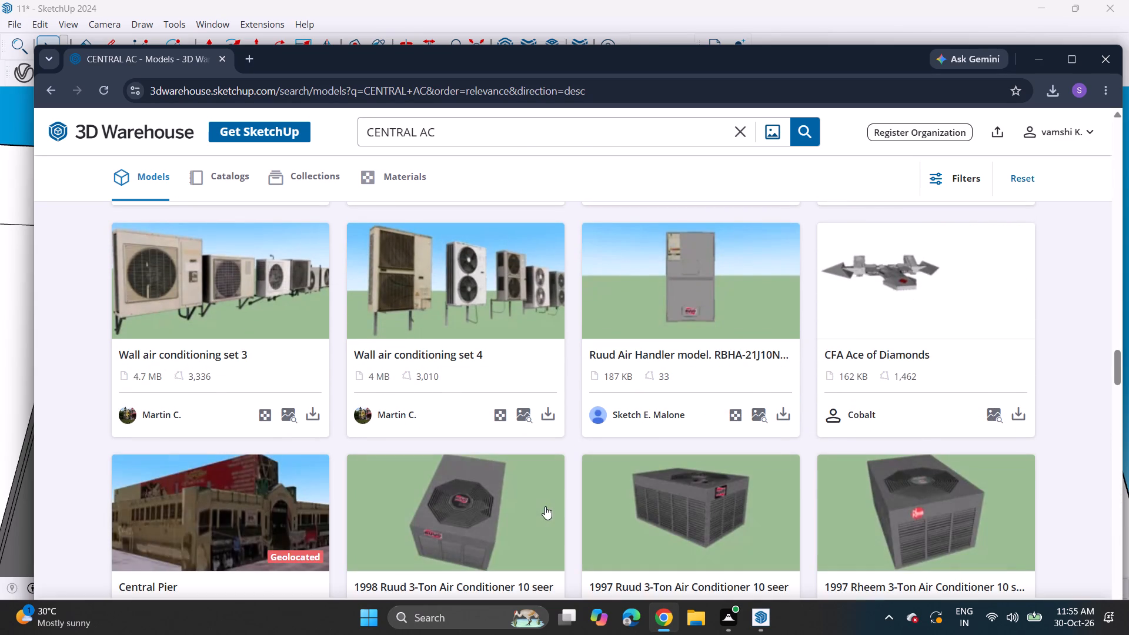
scroll(545, 506, down, 6)
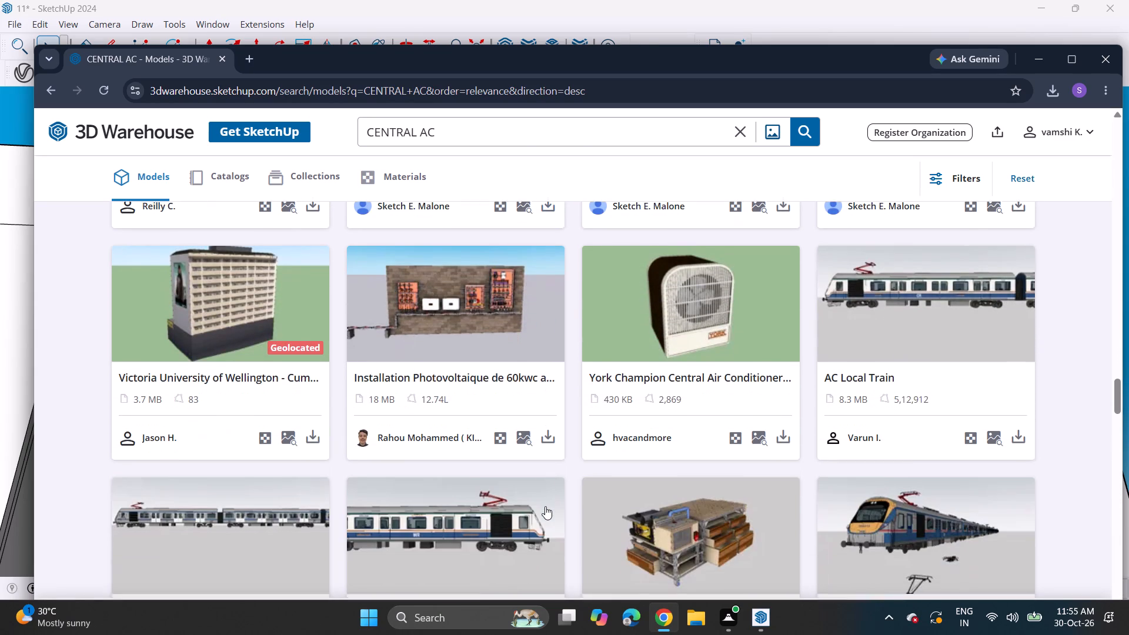
scroll(545, 506, down, 5)
scroll(545, 506, up, 1)
scroll(544, 509, down, 6)
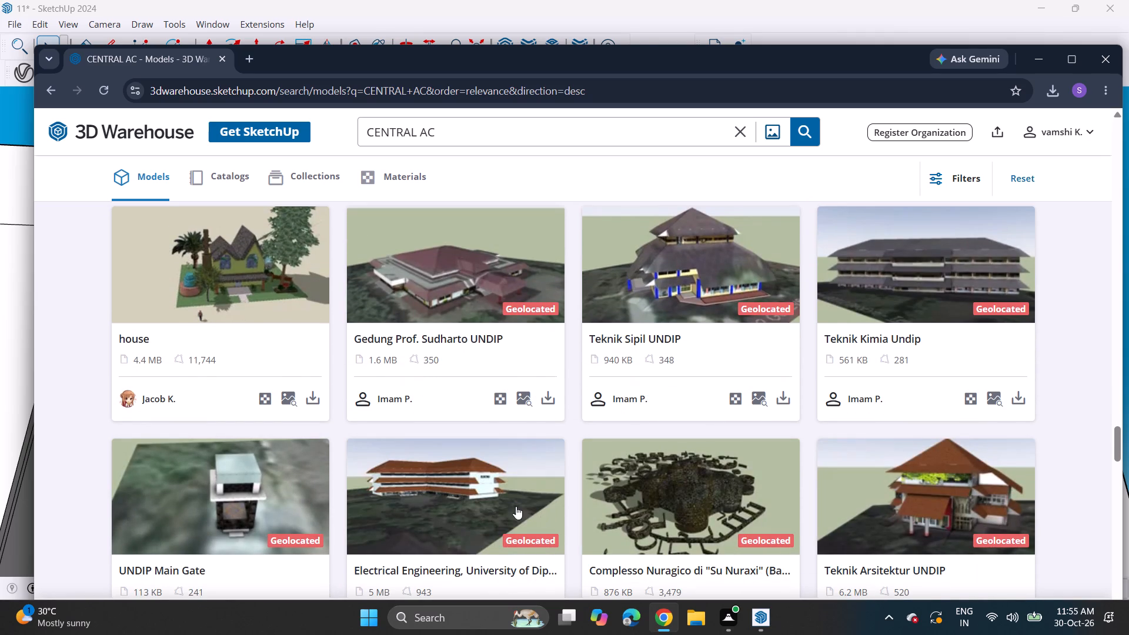
scroll(502, 503, down, 9)
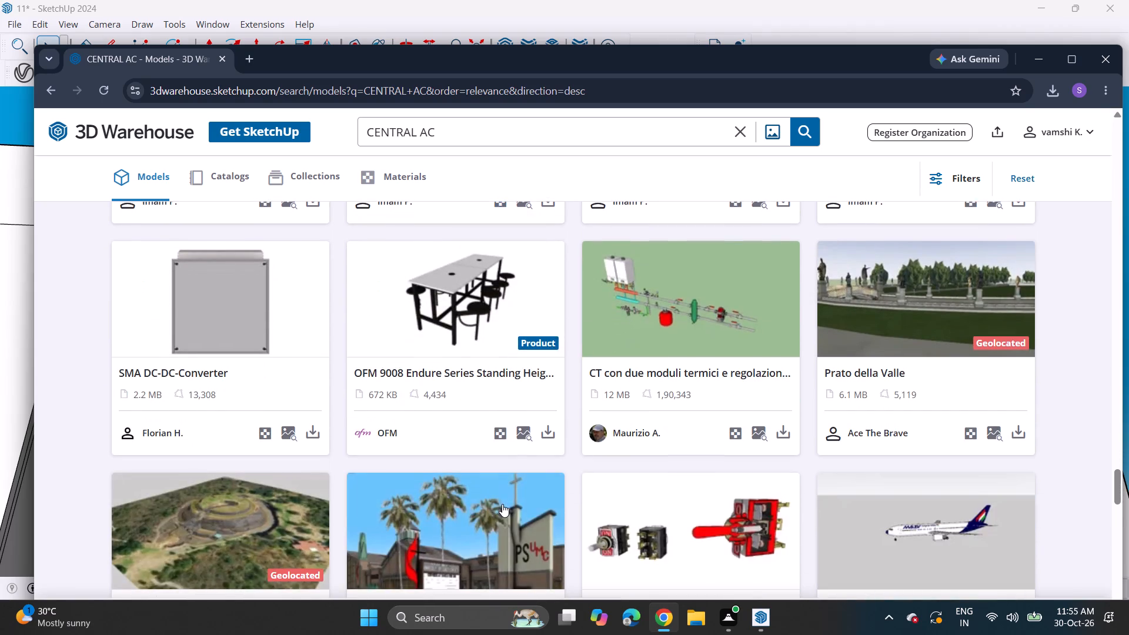
scroll(502, 504, down, 5)
scroll(502, 504, up, 14)
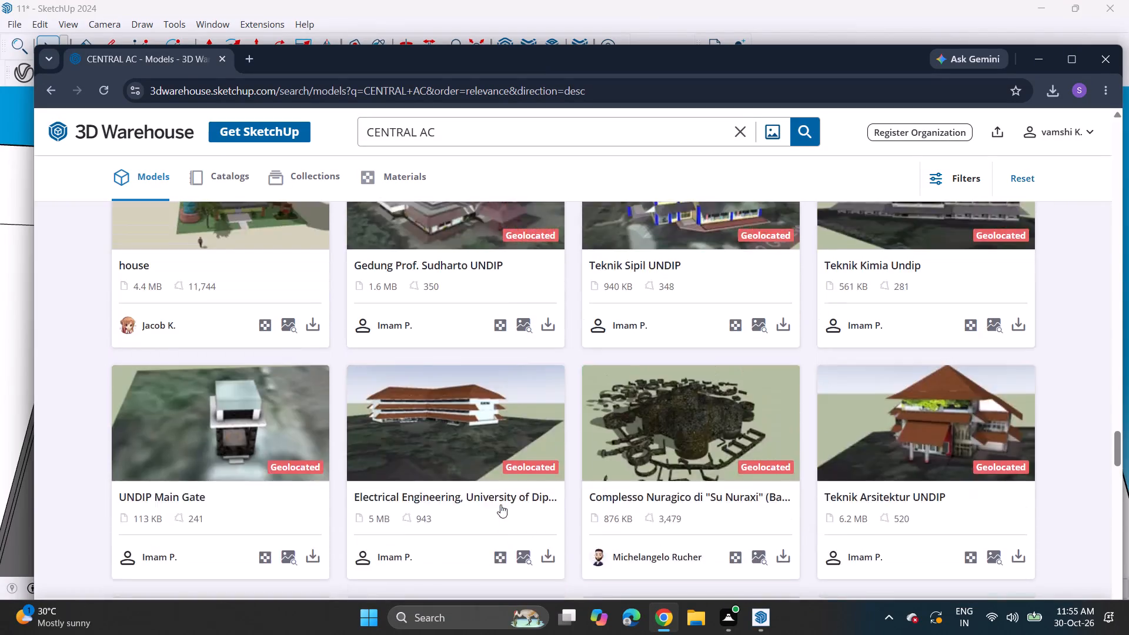
scroll(500, 504, up, 20)
scroll(500, 504, up, 19)
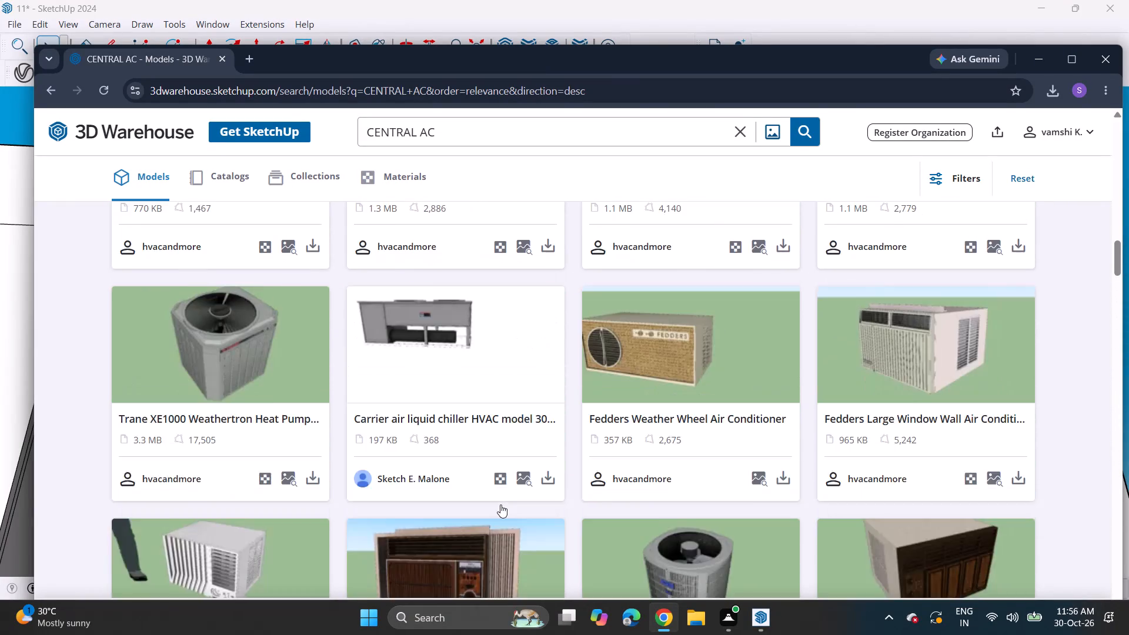
scroll(500, 504, up, 1)
scroll(500, 504, down, 1)
scroll(500, 504, up, 15)
scroll(500, 504, up, 12)
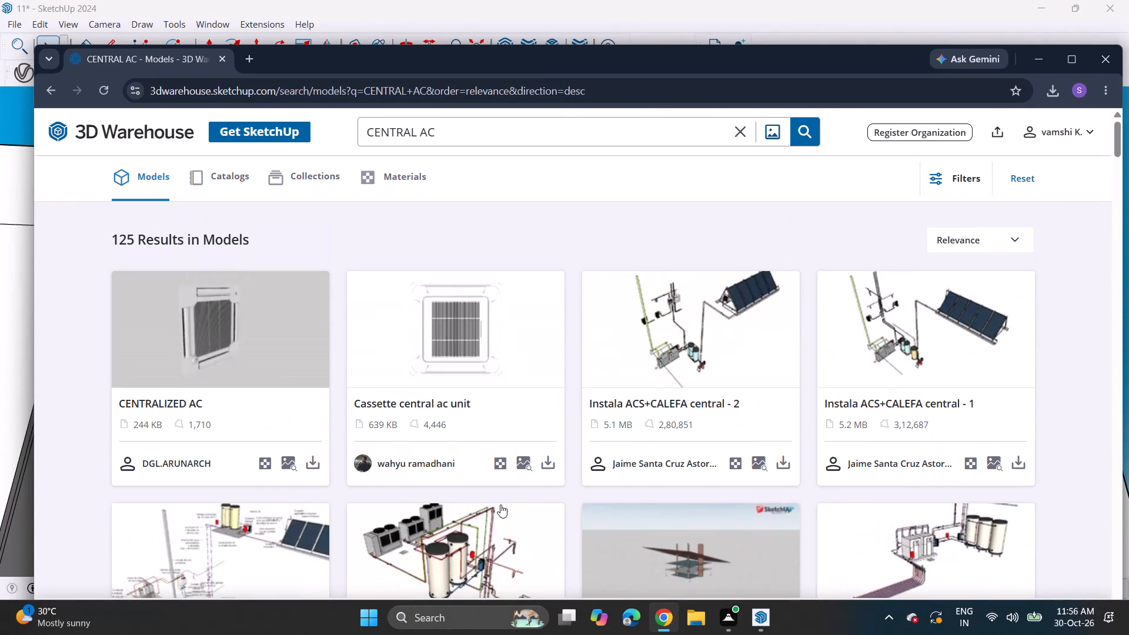
scroll(500, 504, up, 1)
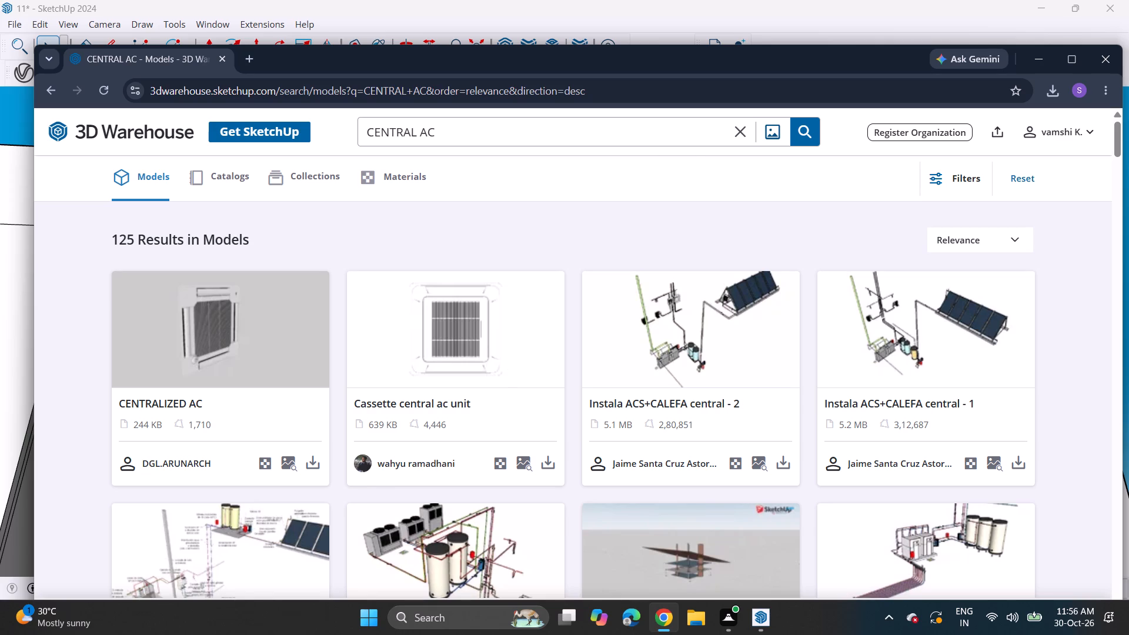
Search the models for "GALI" and download the BANCA GALI bench model.
click(740, 133)
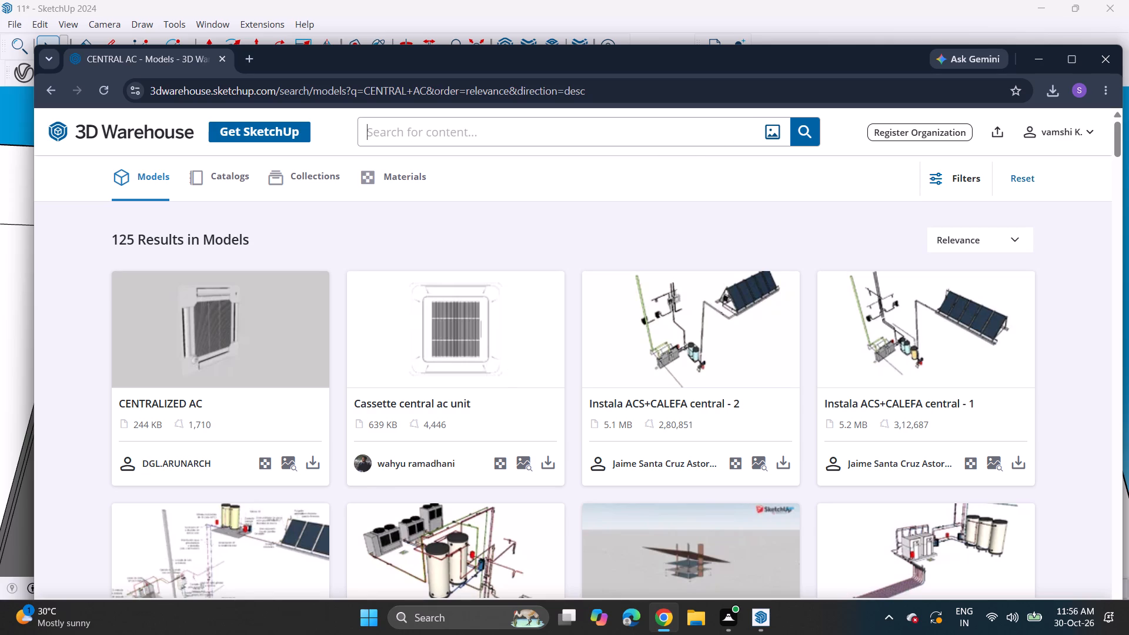
text(GALI)
key(Return)
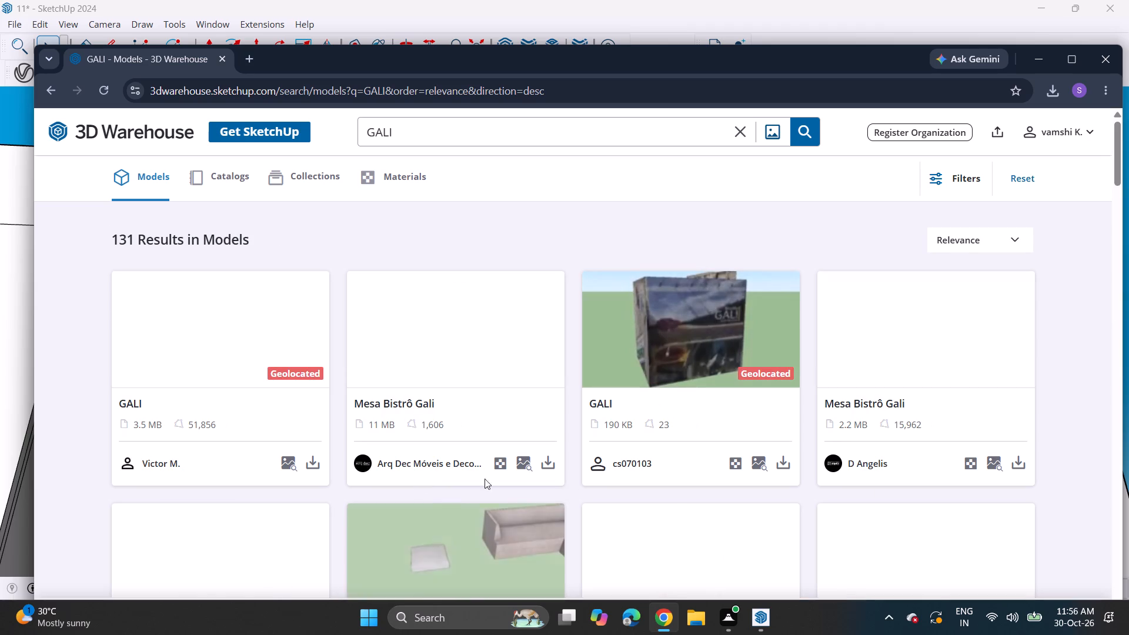
scroll(528, 461, down, 4)
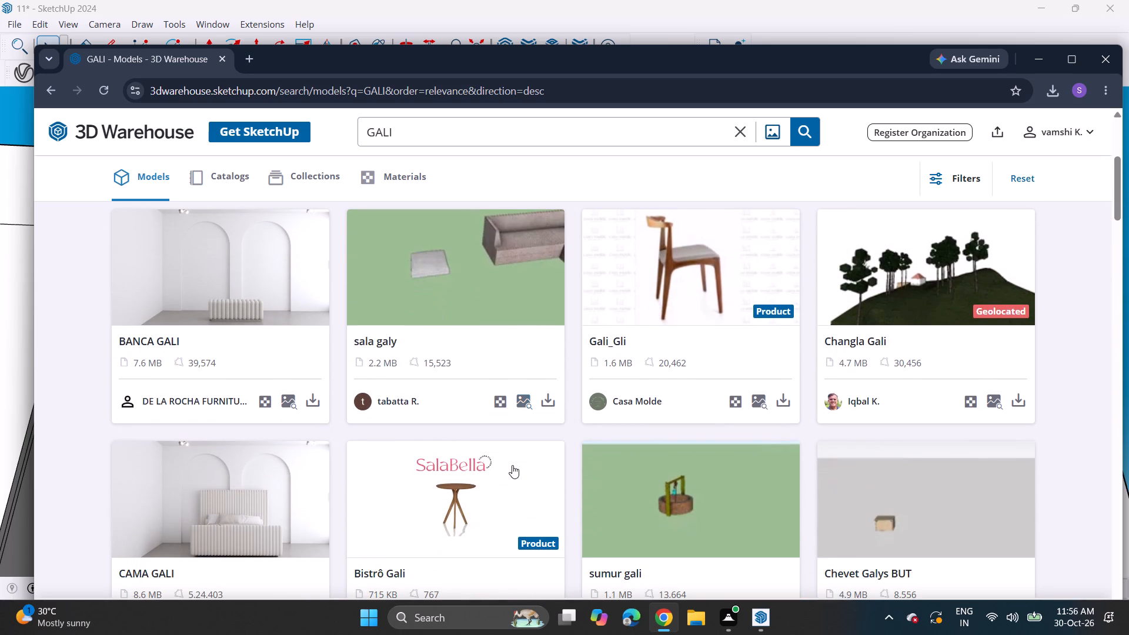
click(319, 405)
click(340, 437)
Look through the rest of the "GALI" model results, then clear the search text.
scroll(401, 490, down, 12)
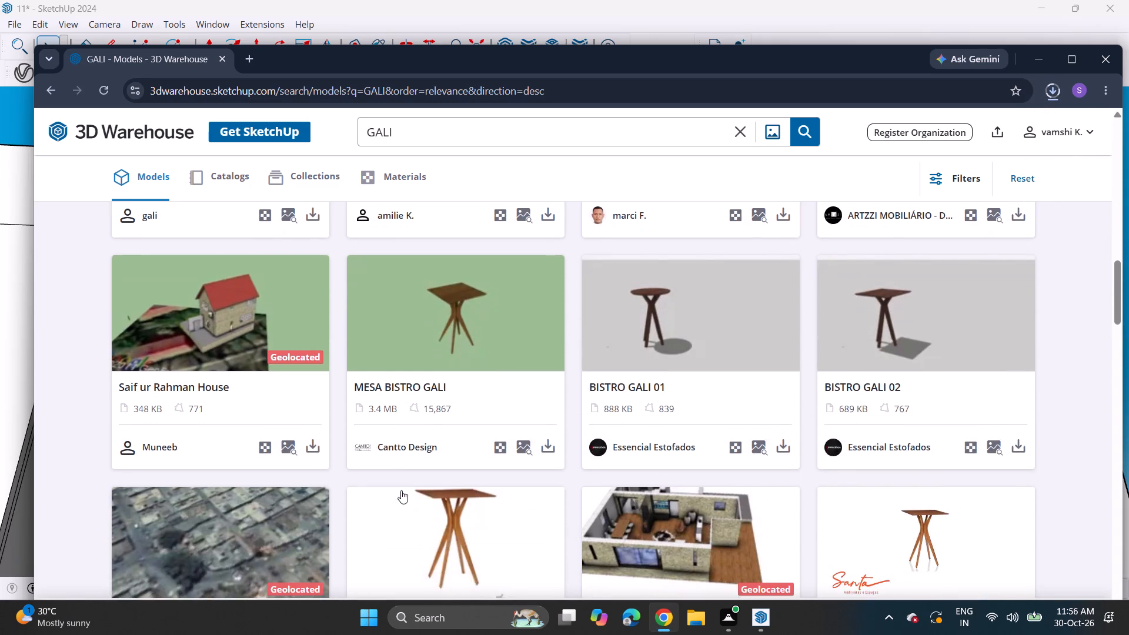
scroll(401, 490, down, 9)
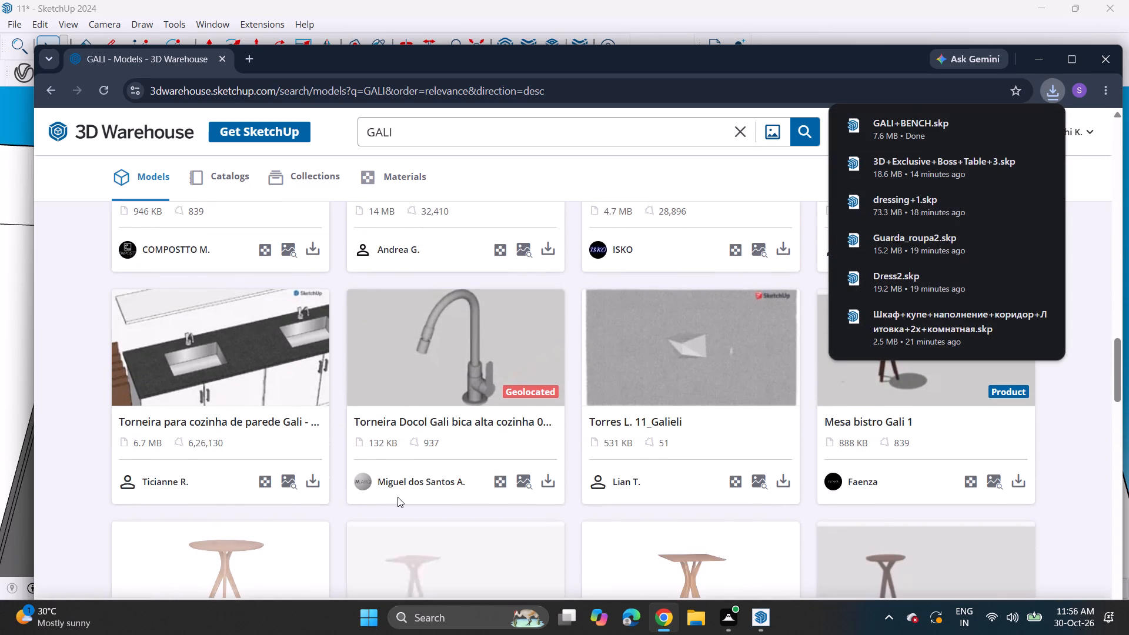
scroll(398, 498, down, 4)
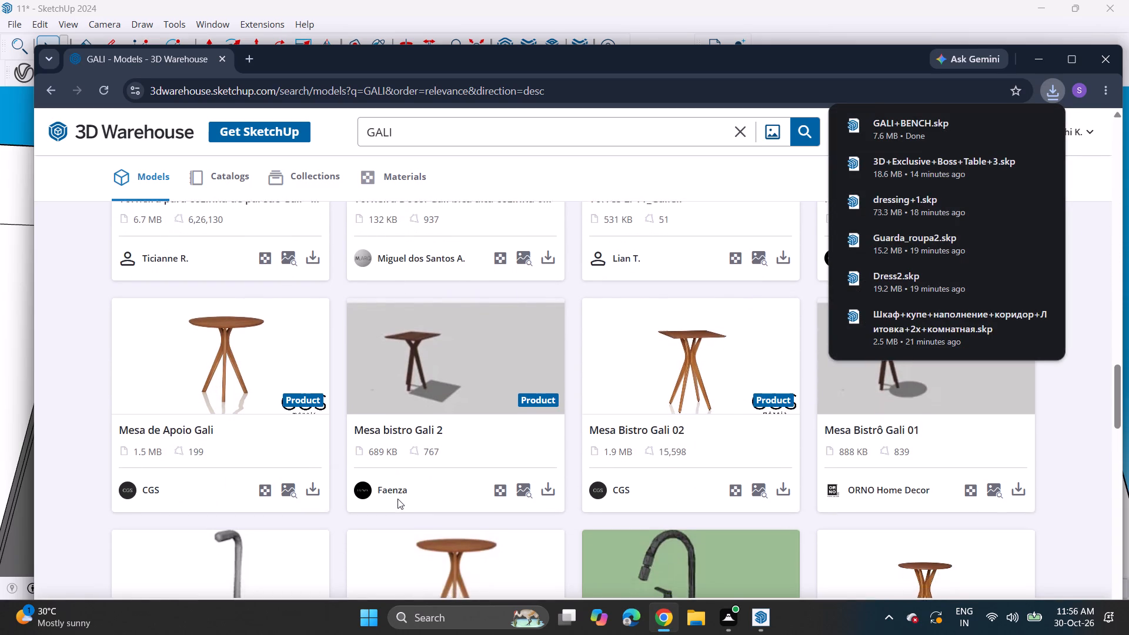
scroll(398, 499, down, 3)
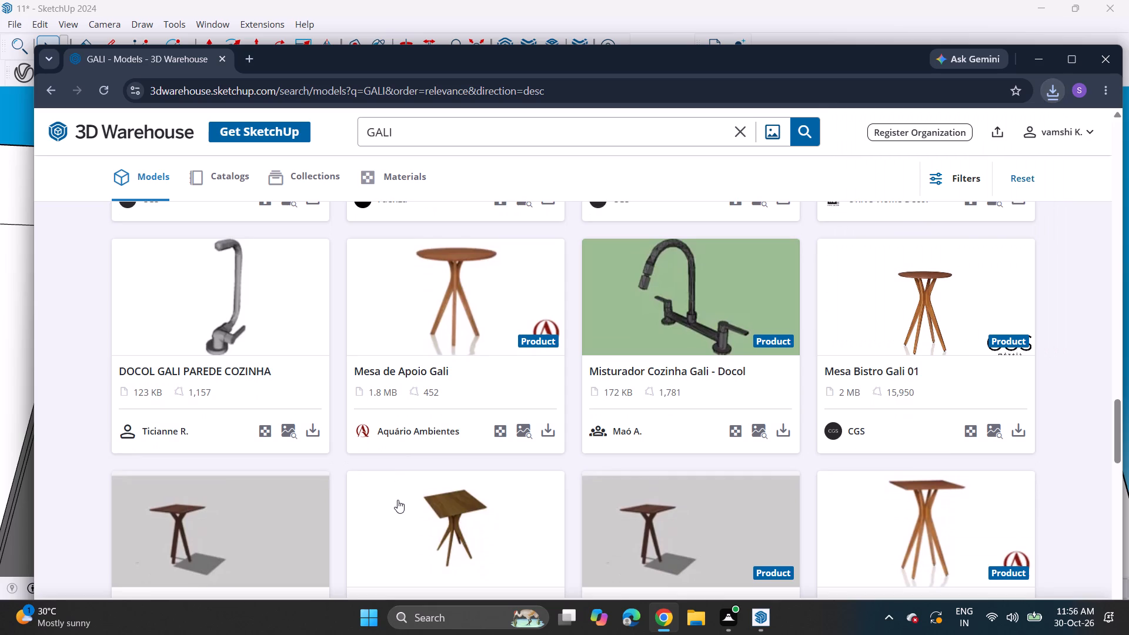
scroll(398, 500, down, 8)
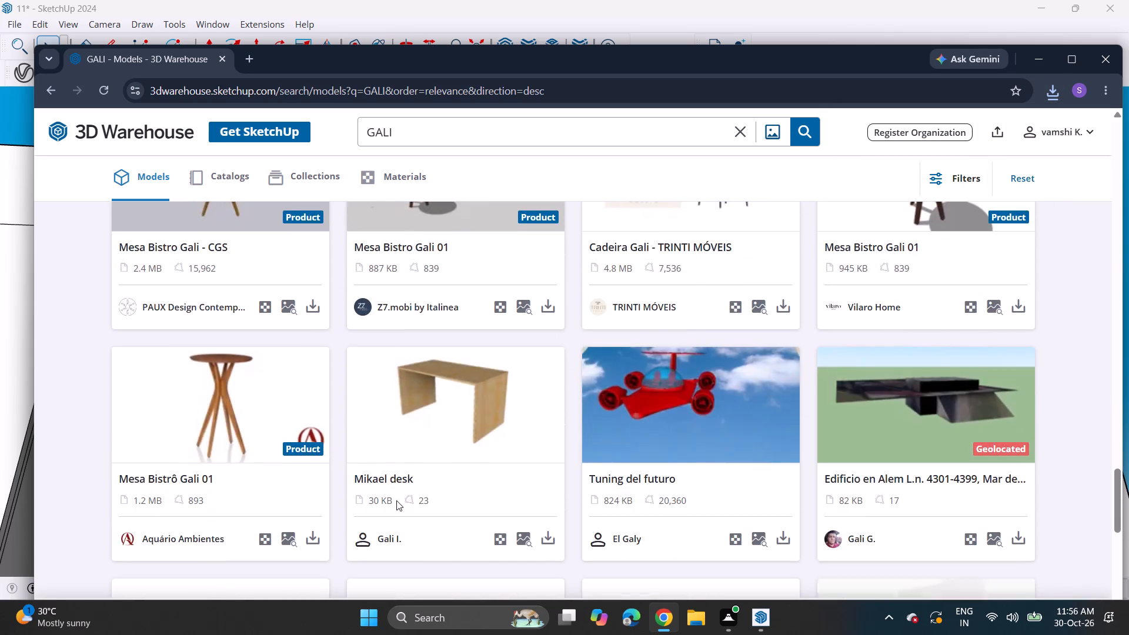
scroll(396, 500, down, 10)
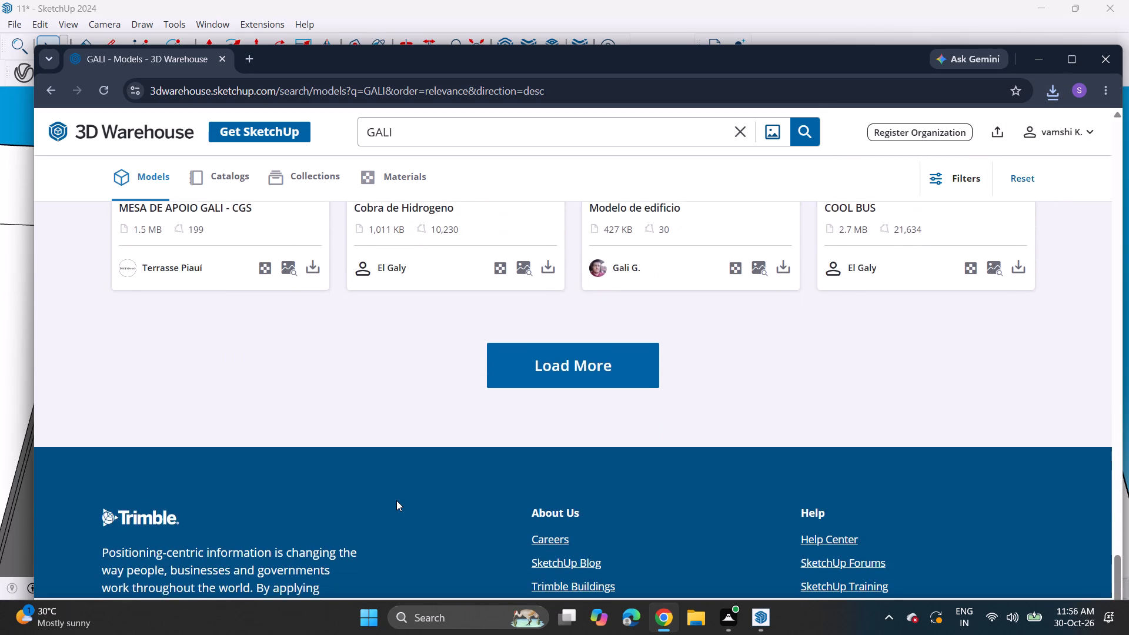
scroll(396, 500, up, 3)
click(738, 133)
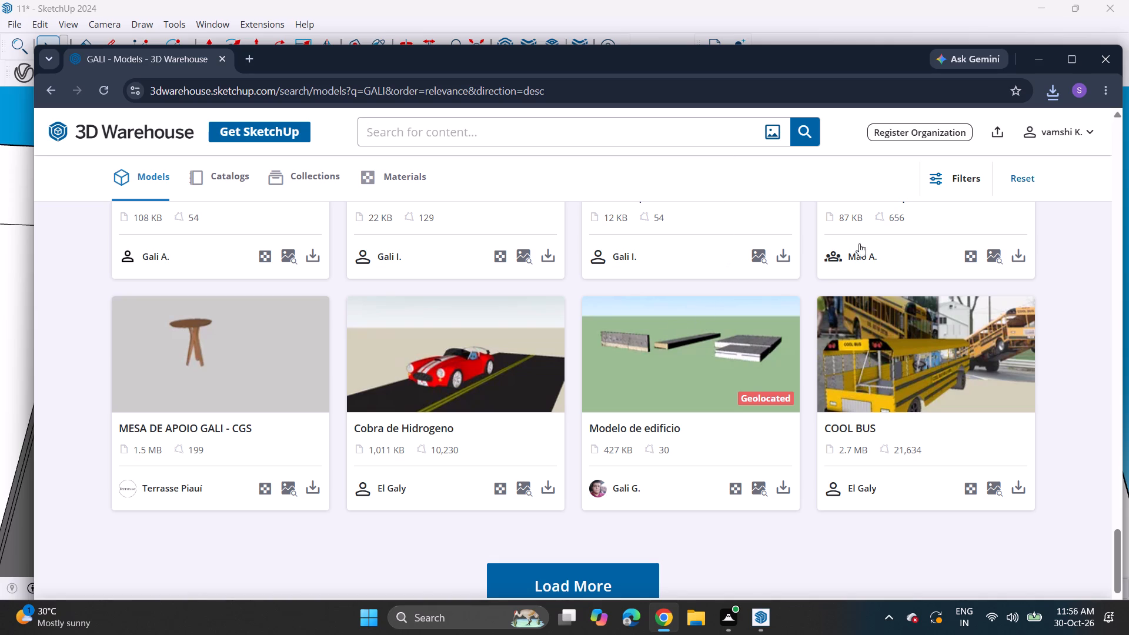
Switch back to SketchUp and draw a 3/8" by 3/8" square at the inner top corner of the wardrobe-side ceiling cove's end face.
click(1034, 62)
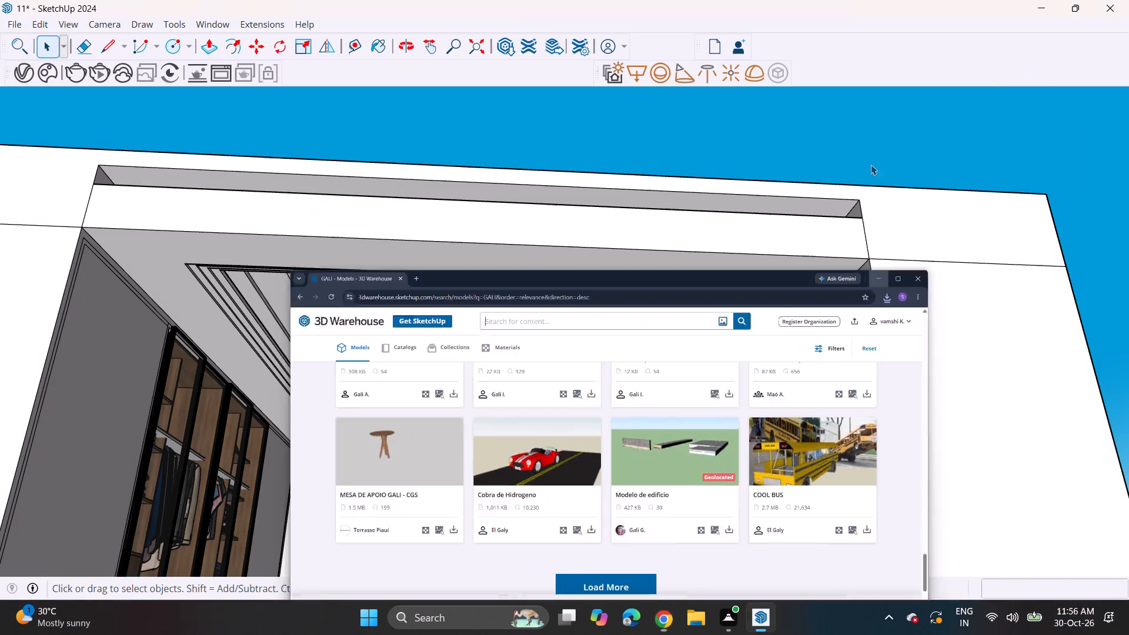
scroll(206, 499, up, 4)
middle_drag(292, 417, 247, 437)
scroll(471, 393, up, 3)
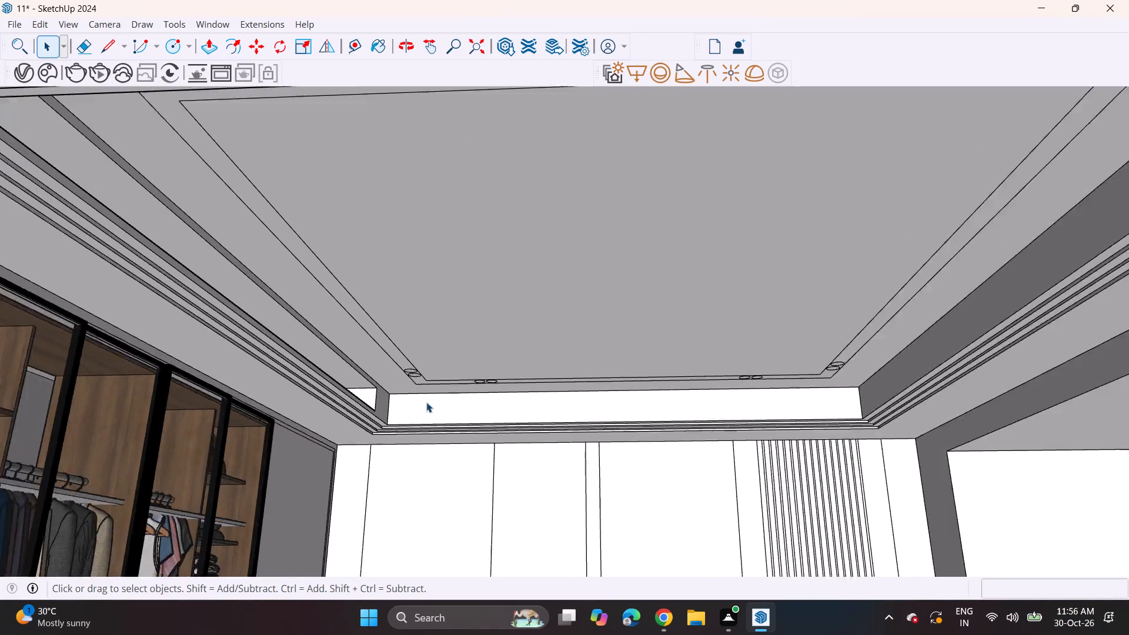
scroll(426, 402, up, 7)
scroll(348, 391, up, 10)
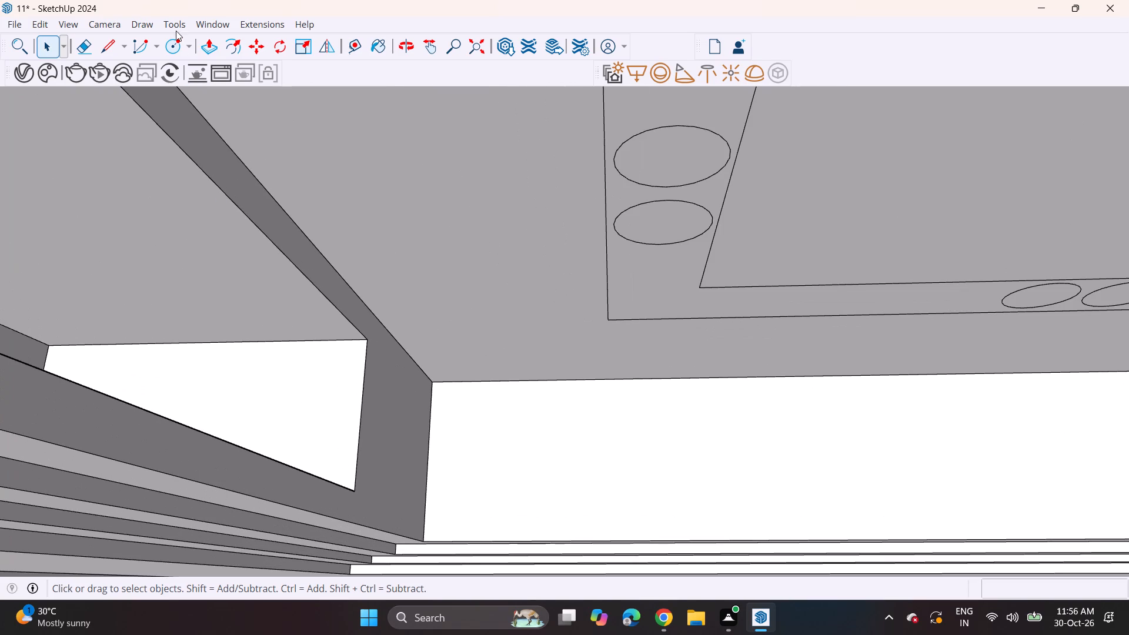
click(187, 50)
click(191, 71)
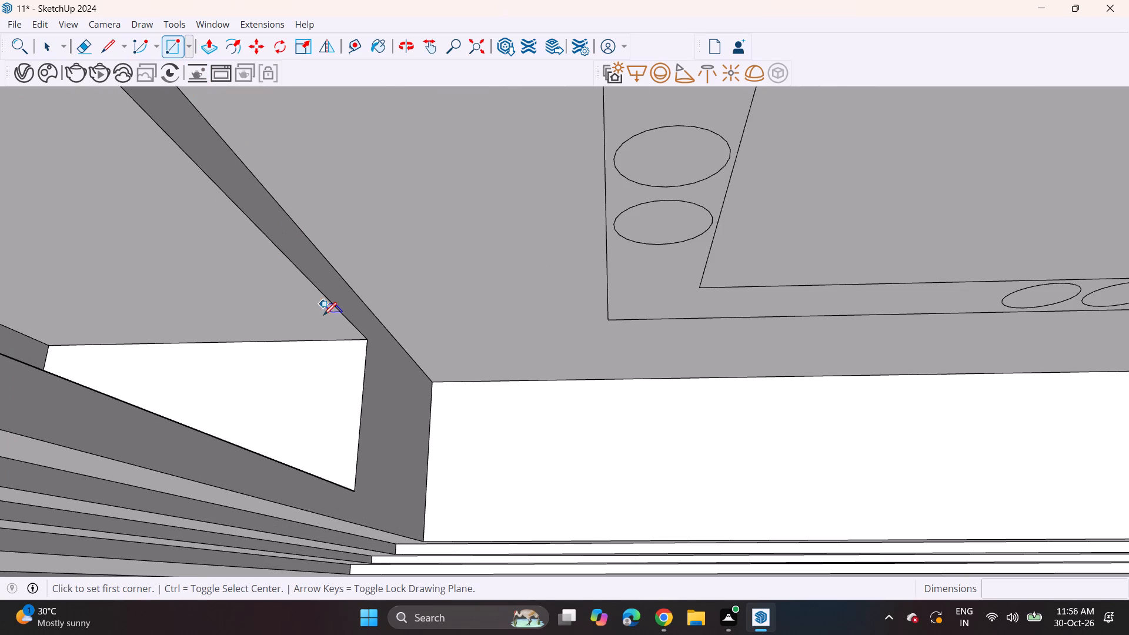
scroll(326, 315, up, 5)
scroll(353, 358, up, 5)
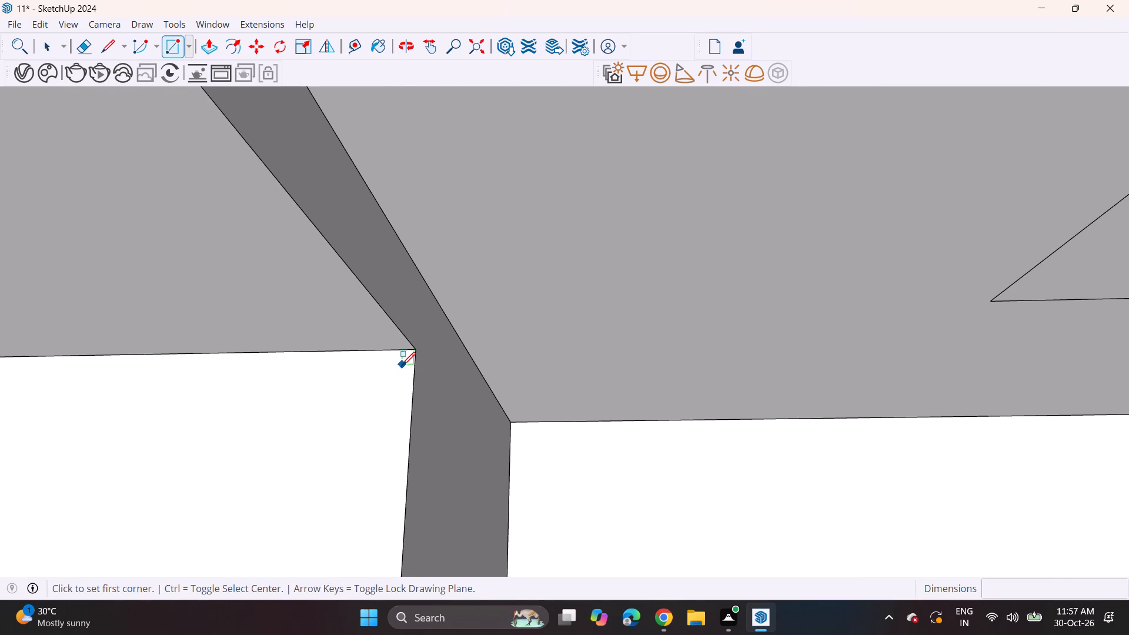
click(402, 365)
click(382, 384)
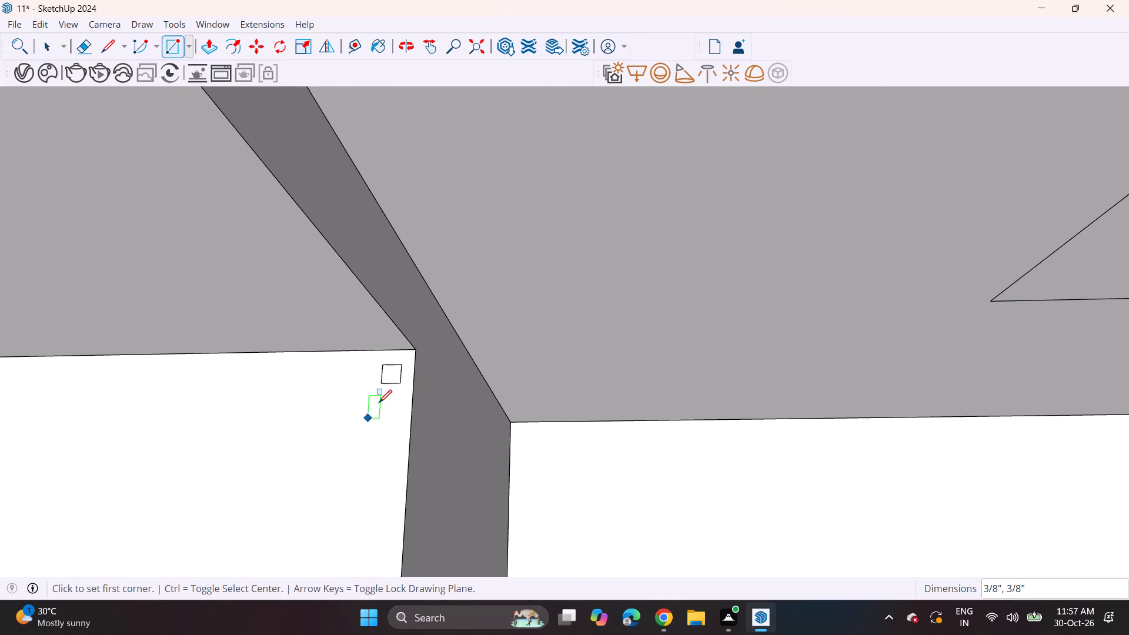
Copy the small square straight down the cove's end face three times, spacing the copies about 5/8" apart.
key(v)
key(space)
double_click(388, 379)
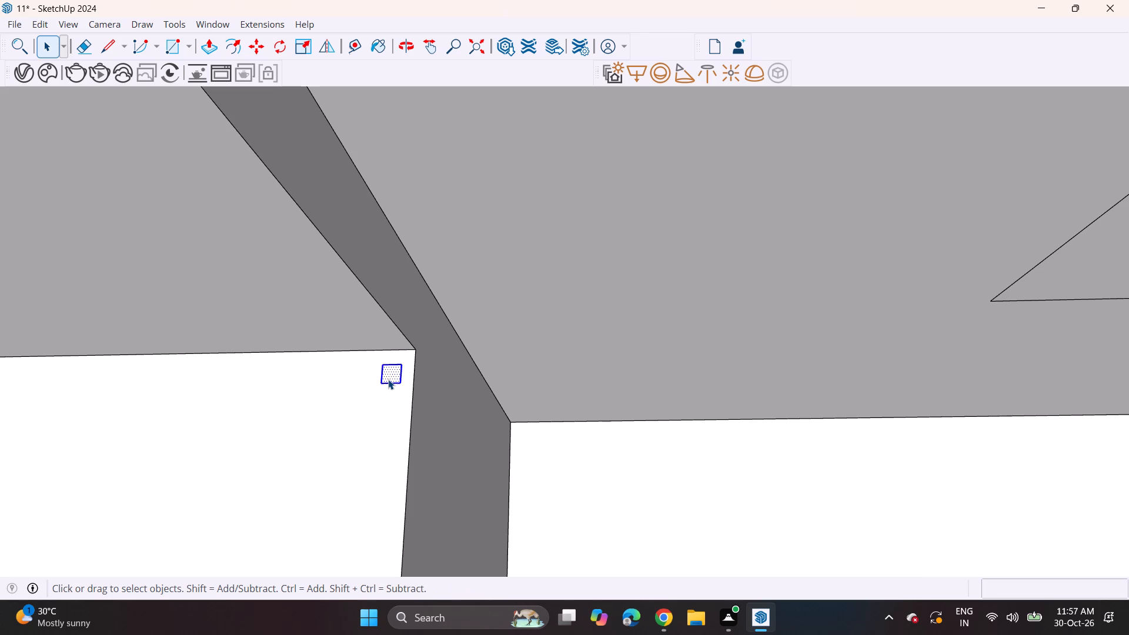
scroll(388, 379, down, 5)
shift+middle_drag(380, 404, 405, 299)
middle_drag(410, 300, 411, 326)
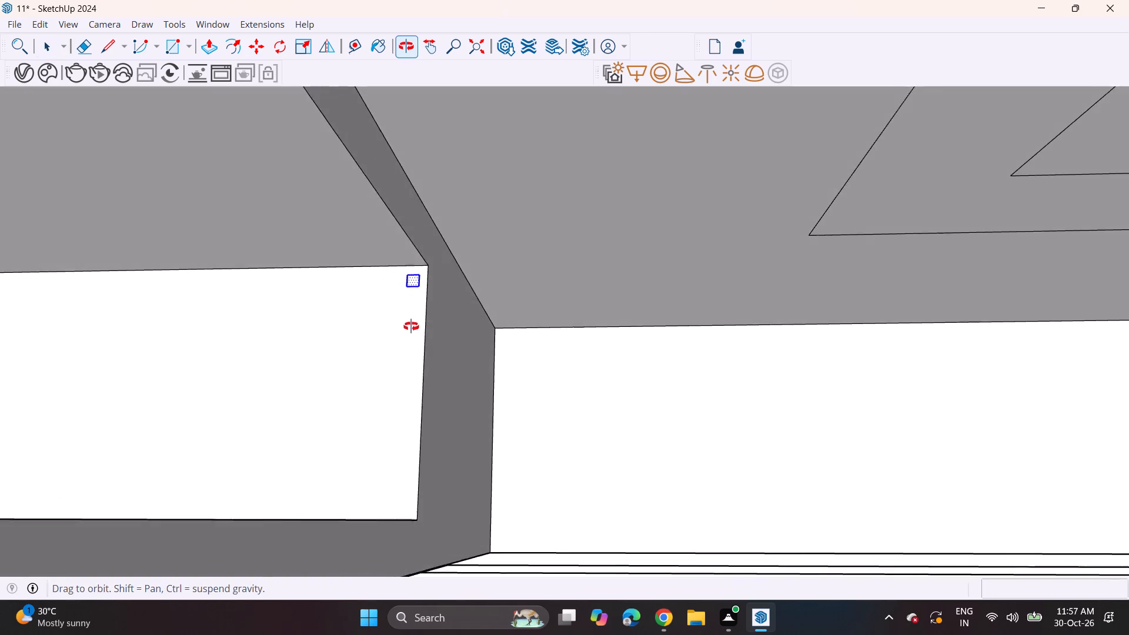
middle_drag(411, 326, 398, 340)
click(249, 52)
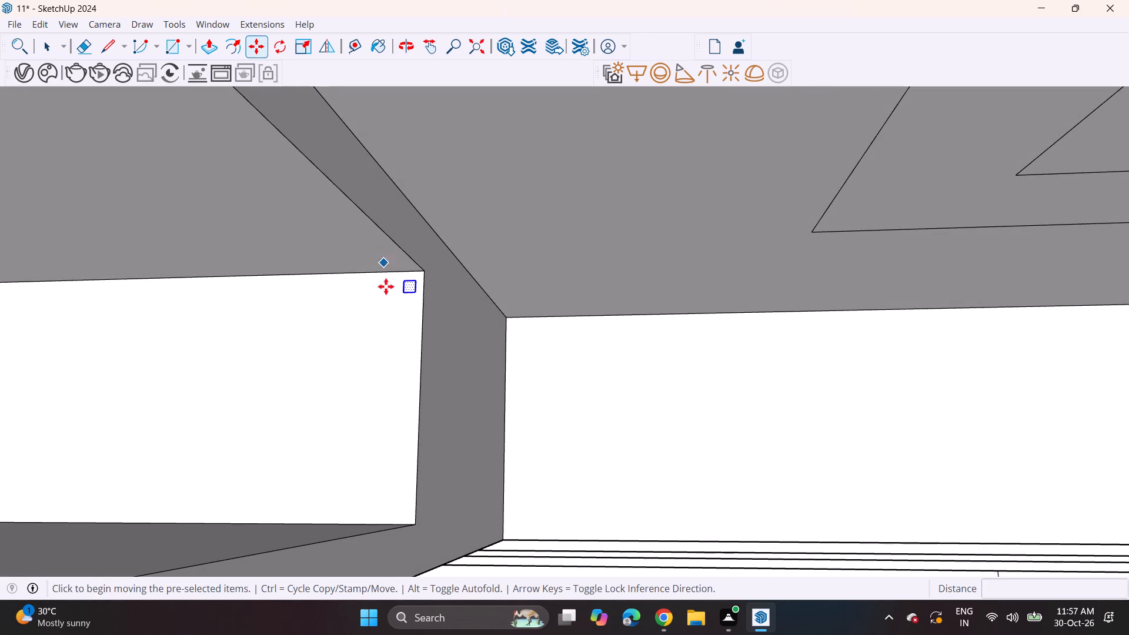
click(426, 269)
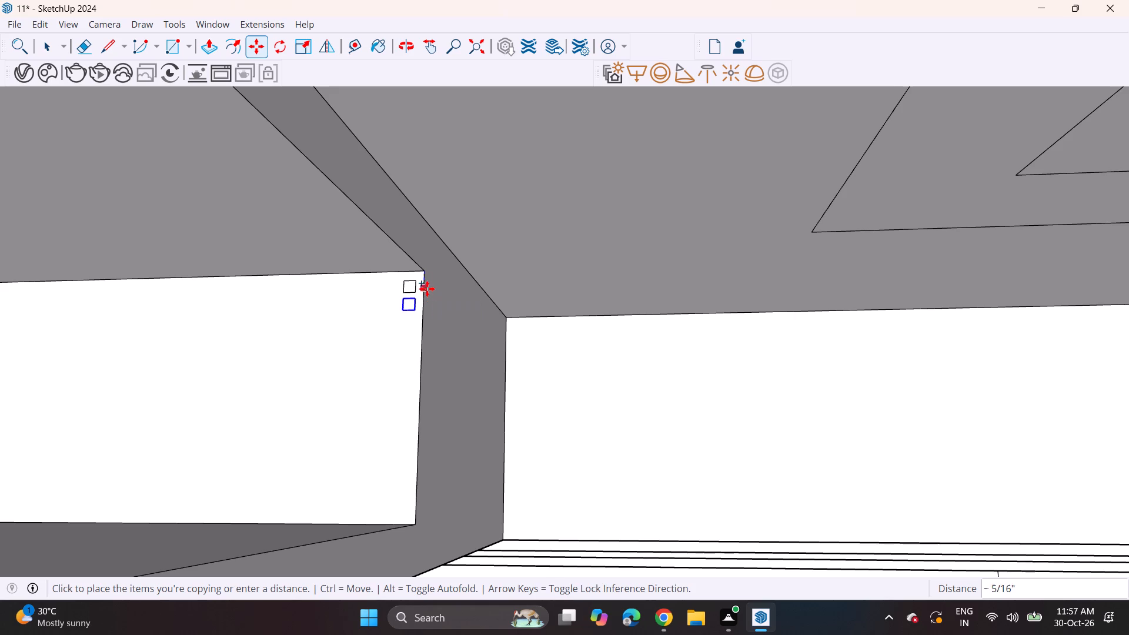
click(426, 291)
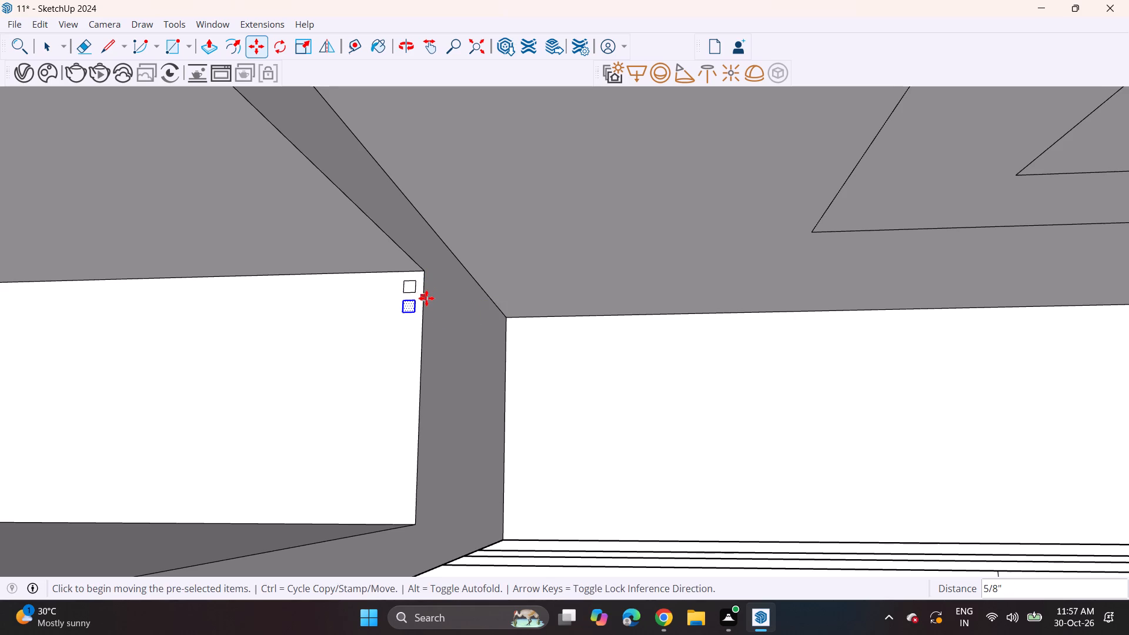
click(426, 298)
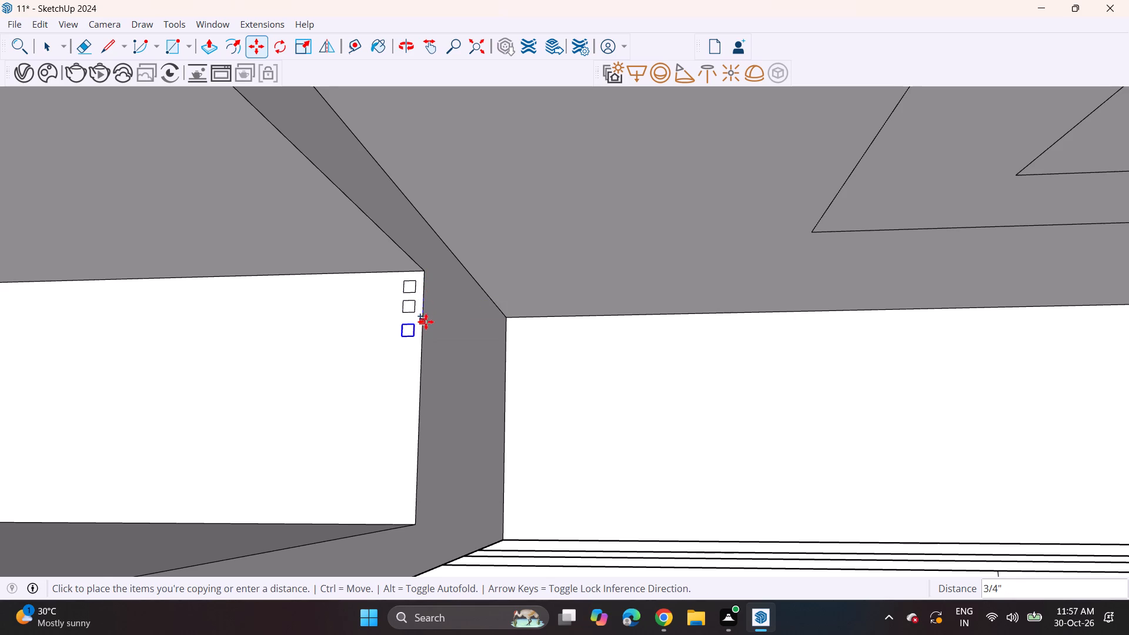
click(424, 317)
ctrl+click(424, 320)
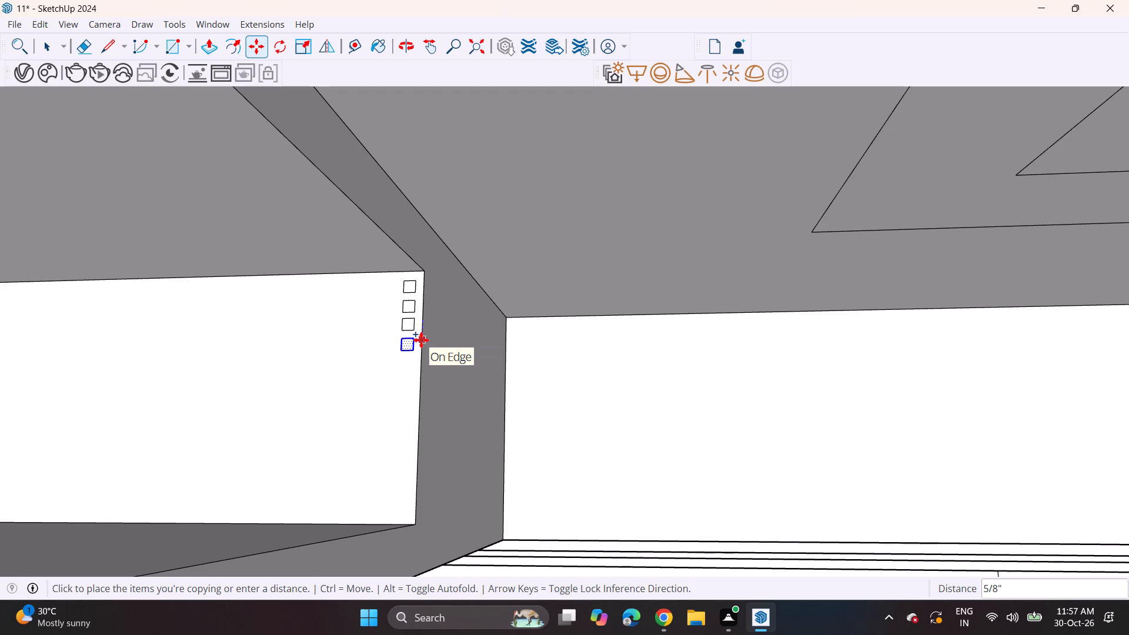
click(421, 340)
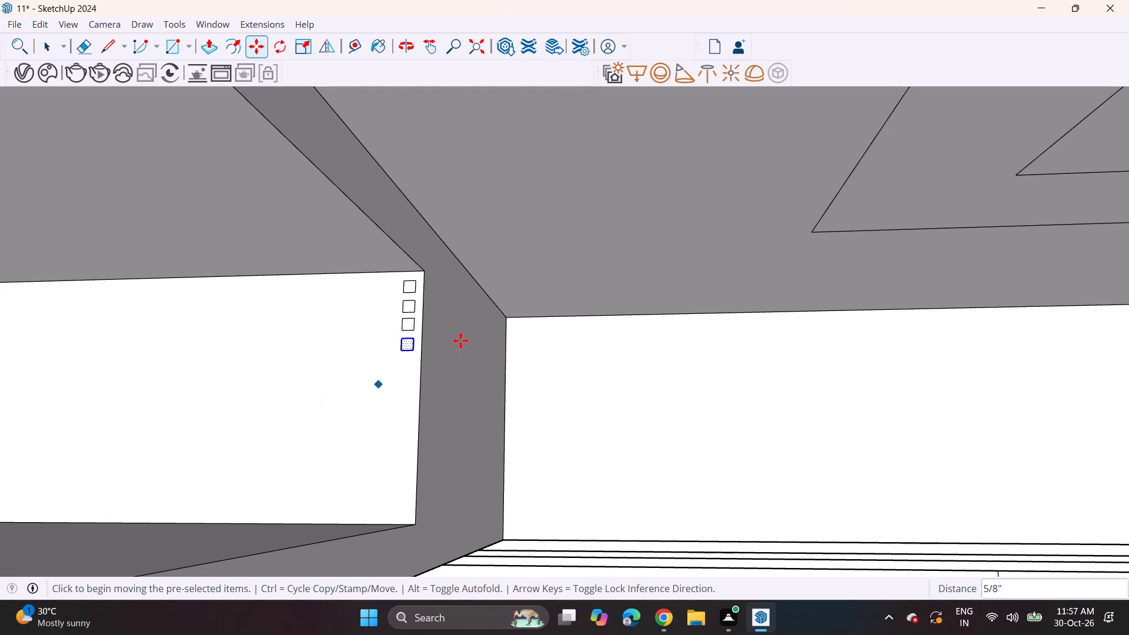
Continue the column with eight more copies of the square at 5/8" spacing, down to the bottom of the cove's end face.
click(416, 332)
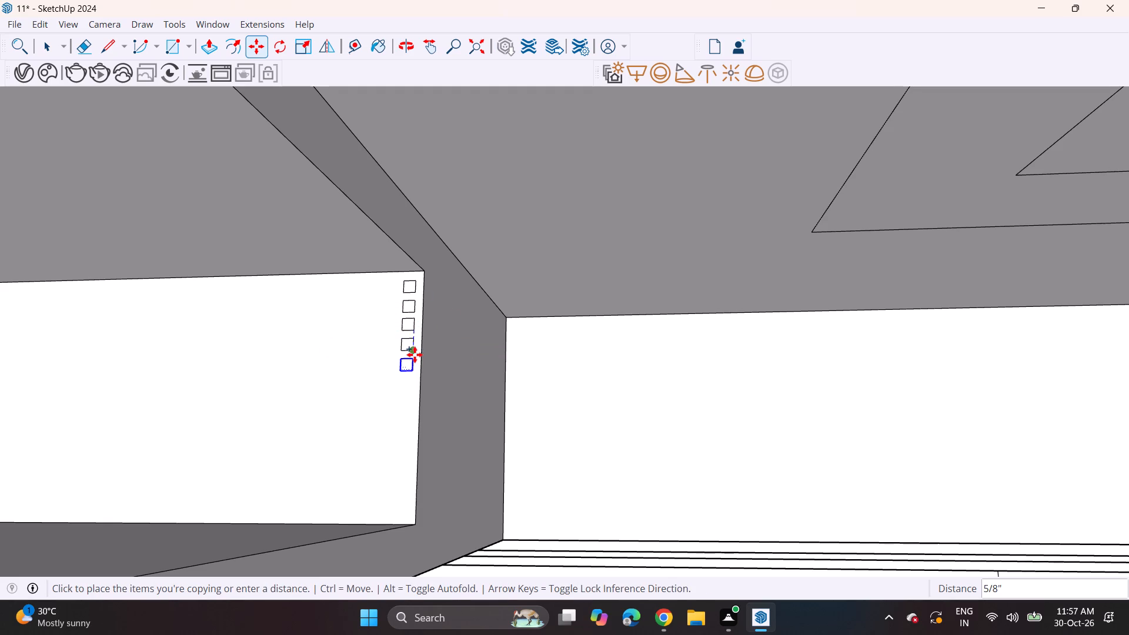
click(415, 355)
click(413, 350)
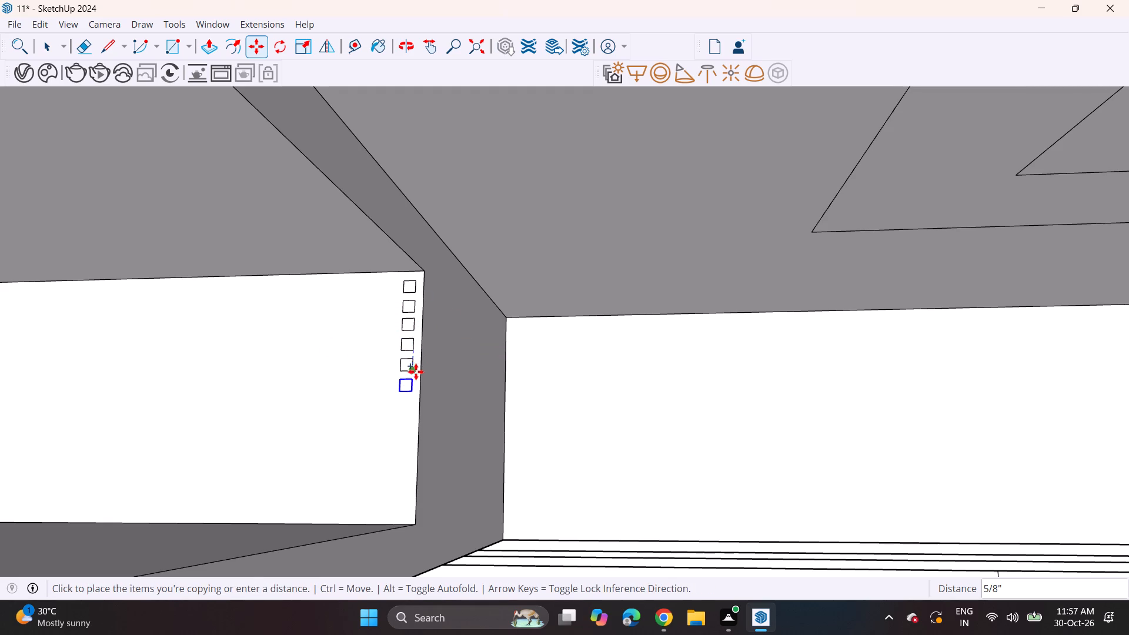
click(414, 375)
click(413, 366)
click(412, 393)
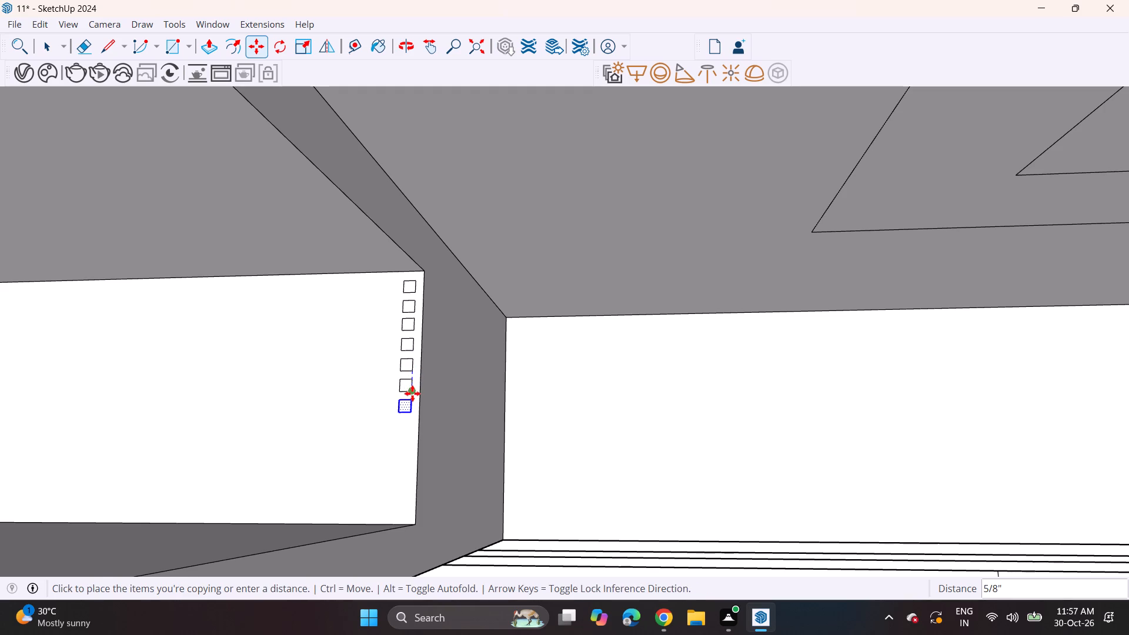
click(412, 391)
click(410, 412)
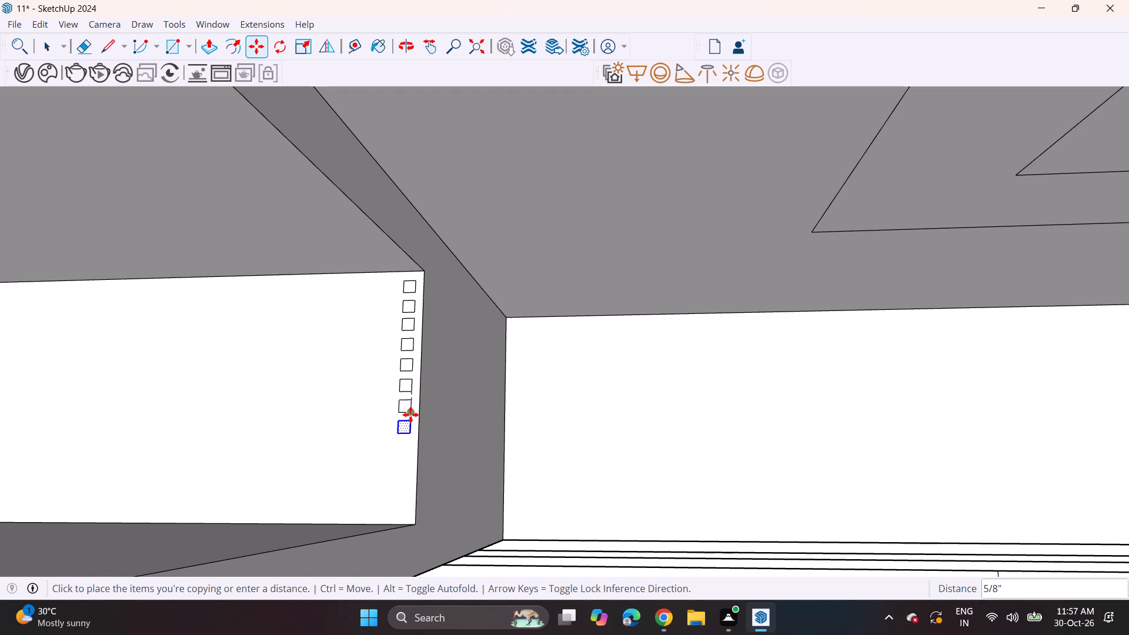
ctrl+click(410, 413)
click(409, 432)
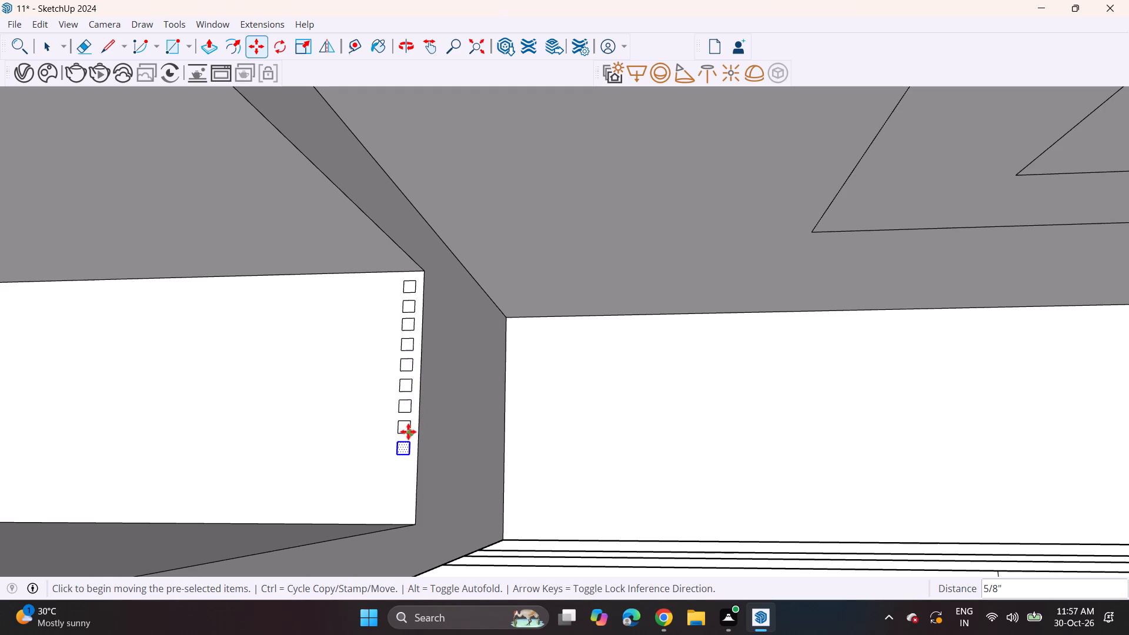
ctrl+click(408, 430)
click(409, 450)
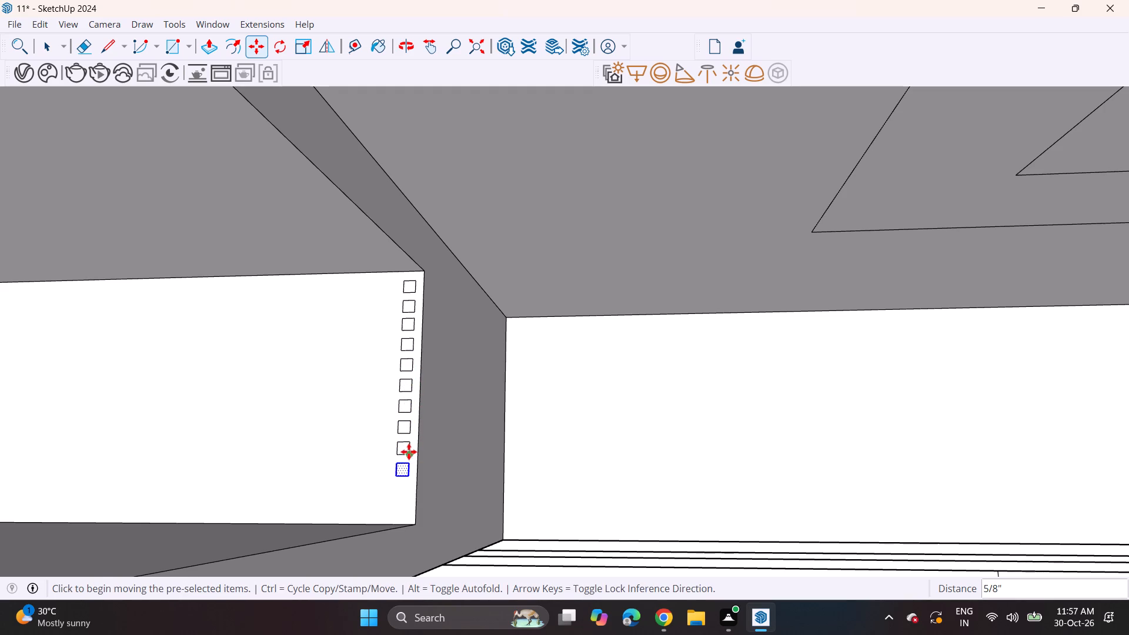
click(410, 452)
click(405, 475)
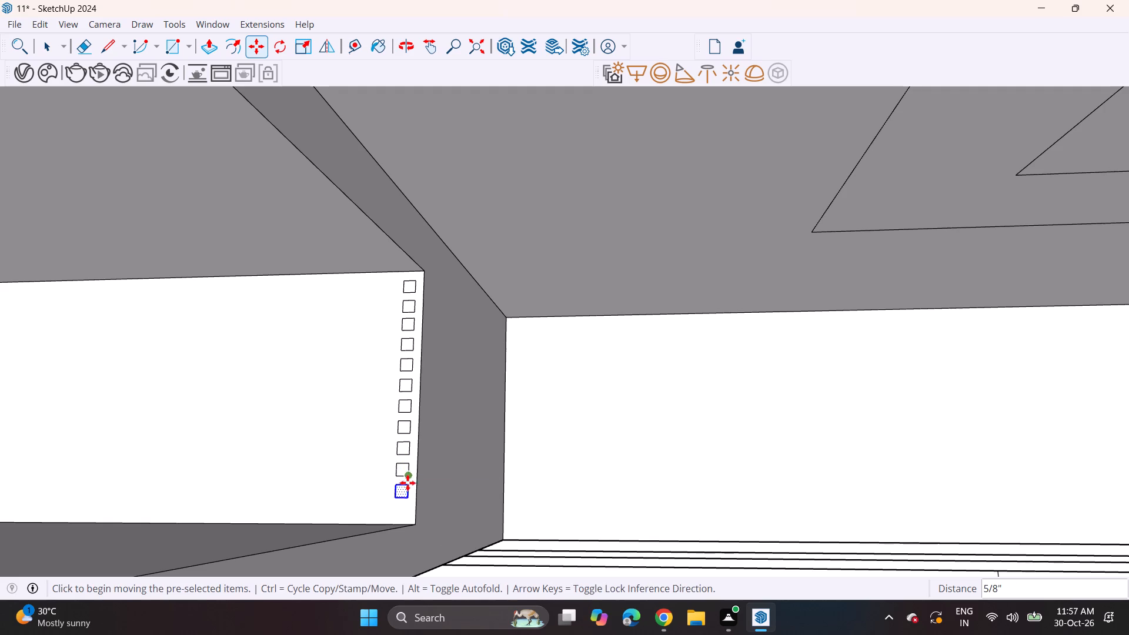
ctrl+click(407, 474)
click(407, 495)
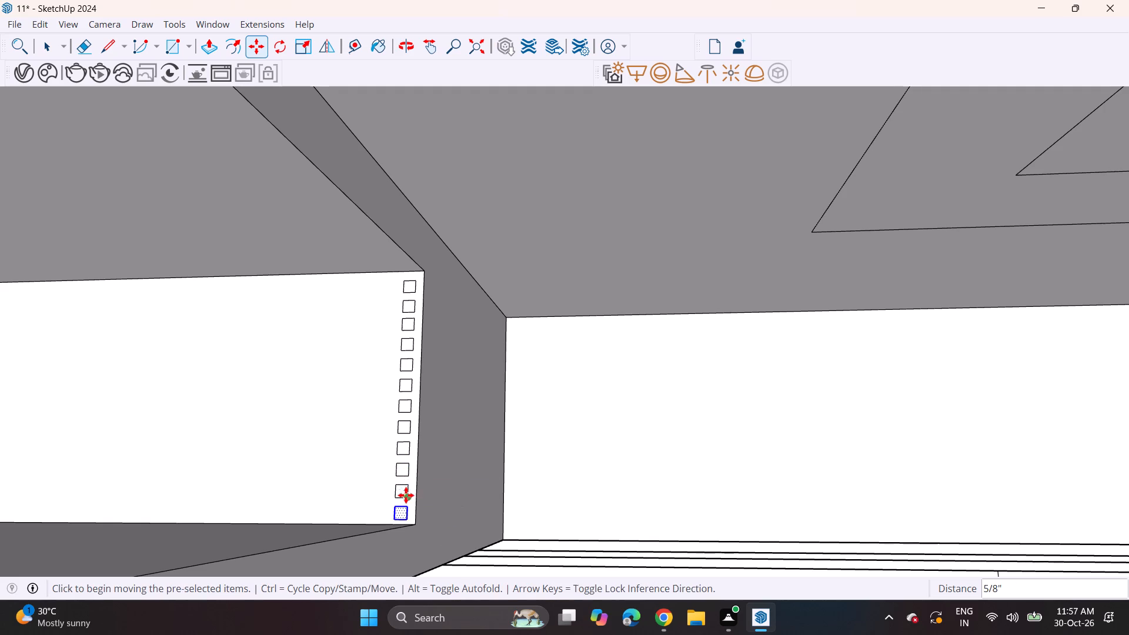
Push/Pull the topmost square 13' 9 3/16" along the cove to its opposite end, forming the first louvre strip.
scroll(390, 474, down, 4)
click(210, 47)
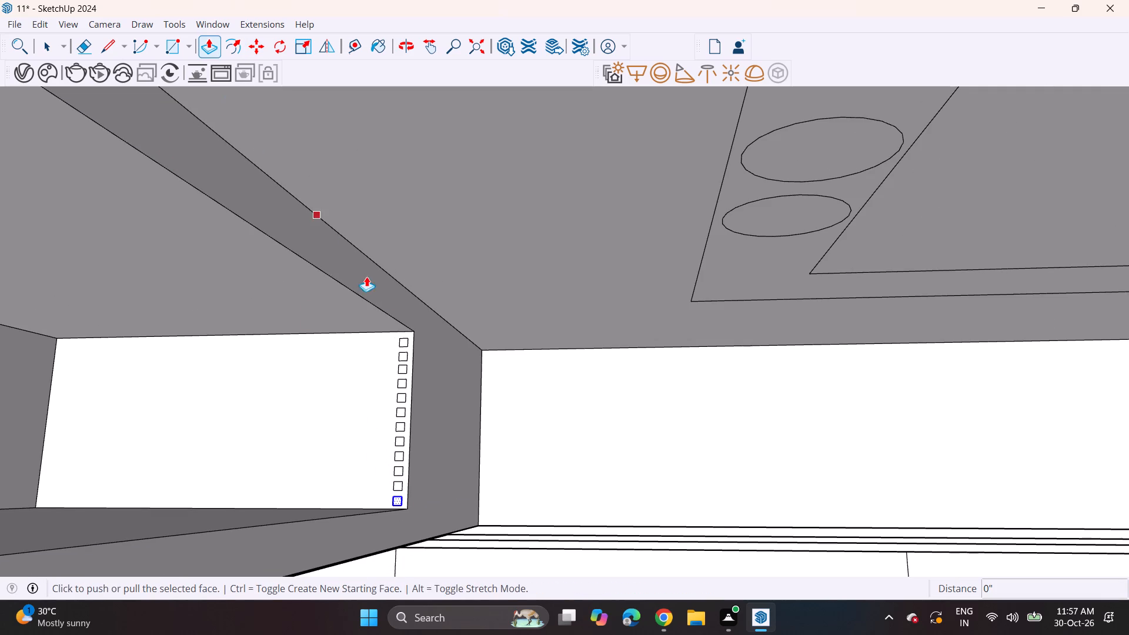
key(Escape)
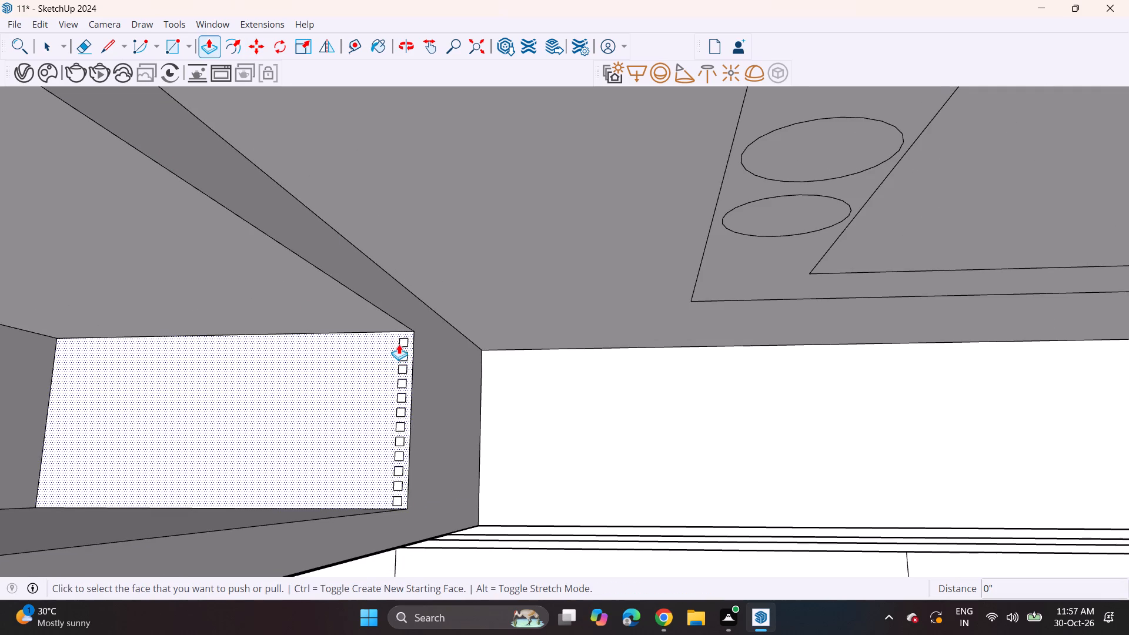
click(403, 344)
scroll(326, 353, down, 9)
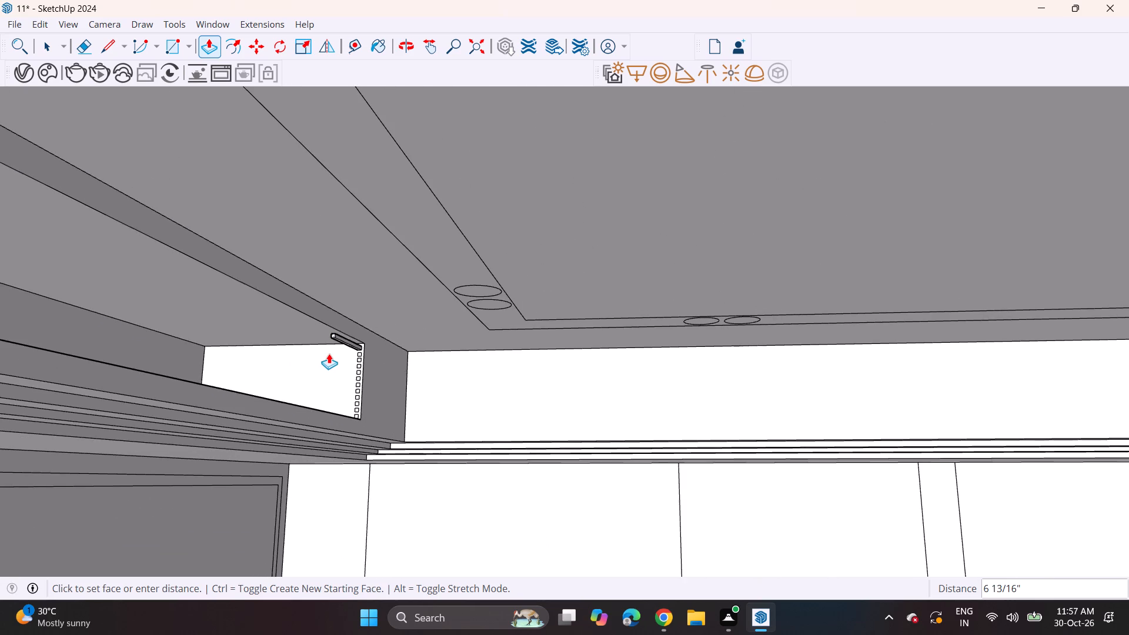
shift+middle_drag(338, 355, 440, 332)
scroll(440, 332, down, 7)
scroll(440, 332, up, 1)
scroll(440, 332, down, 12)
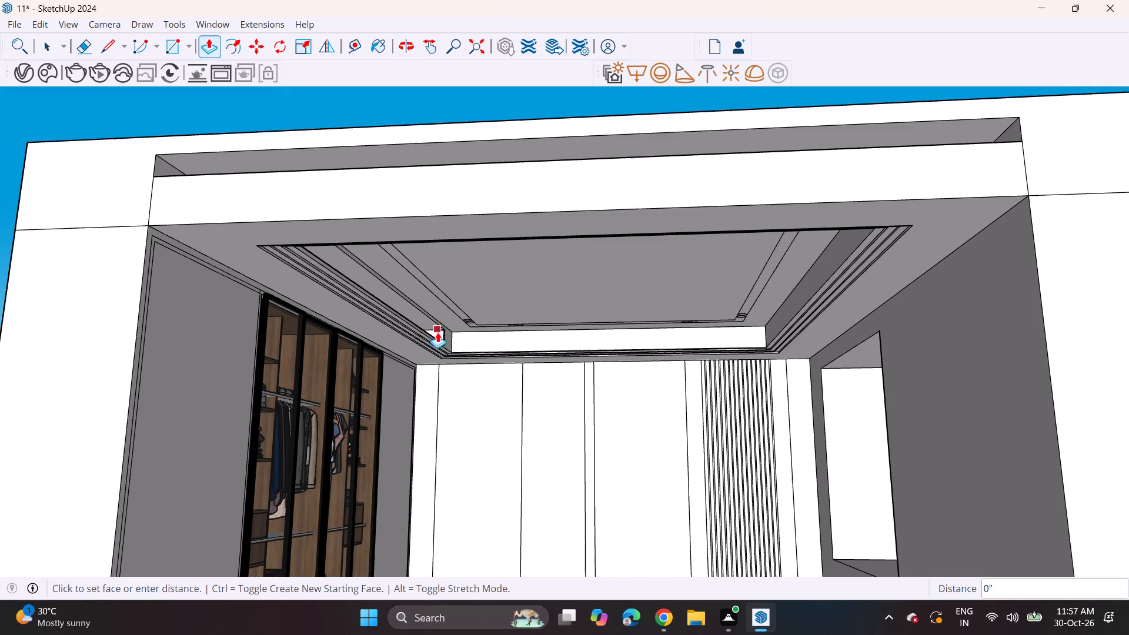
scroll(289, 260, up, 12)
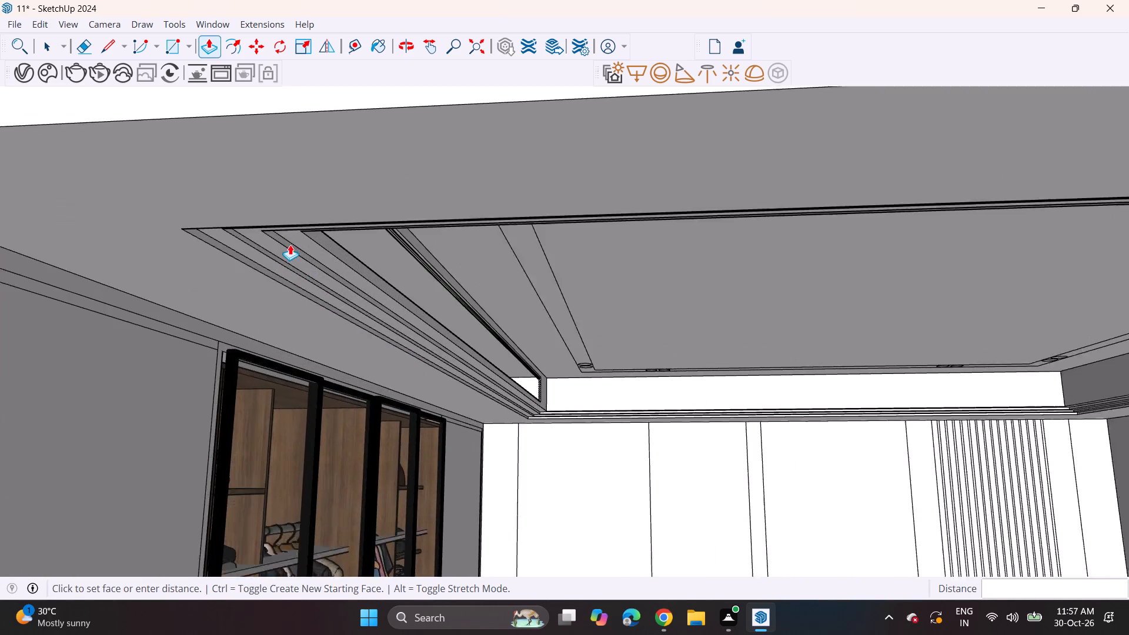
scroll(306, 248, up, 3)
middle_drag(298, 249, 0, 248)
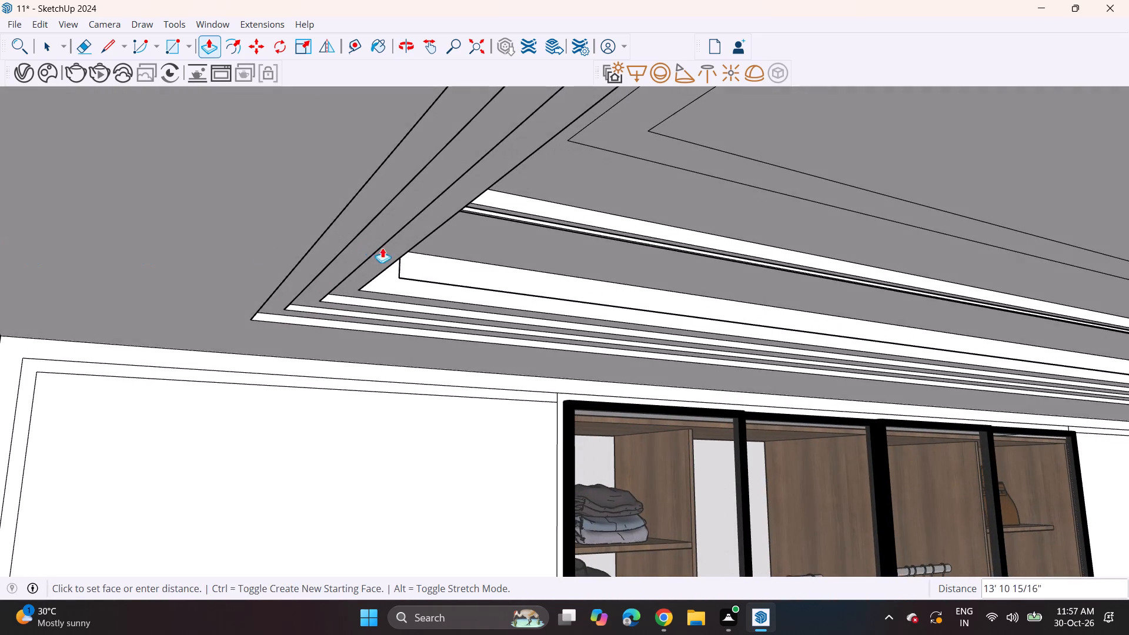
scroll(416, 270, up, 3)
click(392, 266)
Push/Pull the remaining eleven small squares on the cove's end face by the same 13' 9 3/16" to complete the louvre strips.
scroll(407, 290, down, 5)
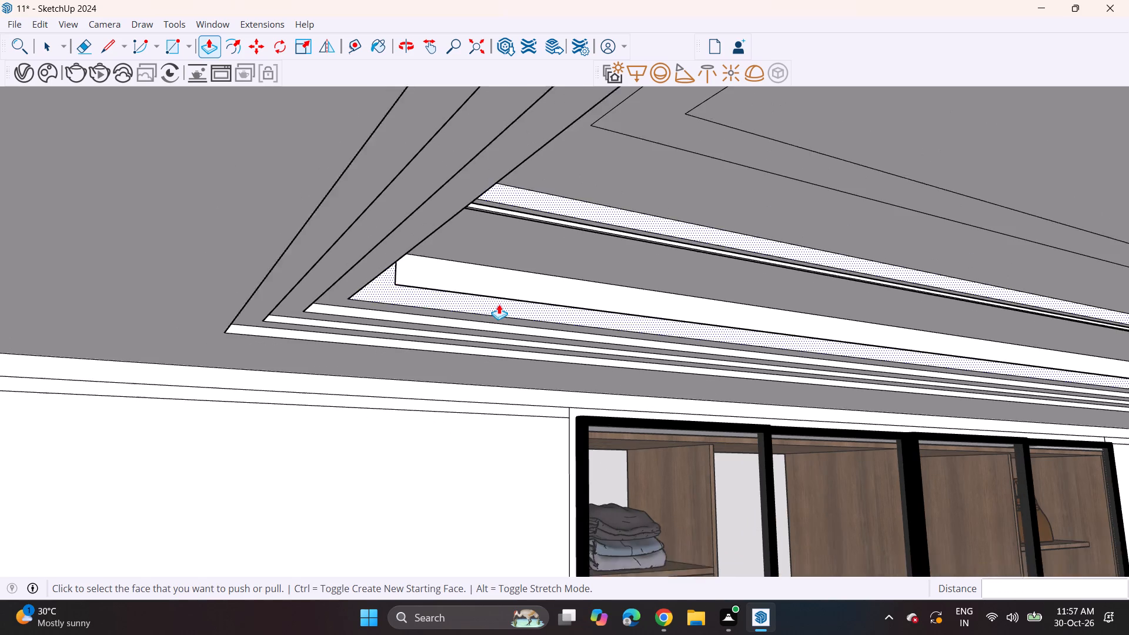
middle_drag(947, 322, 549, 330)
middle_drag(566, 336, 797, 333)
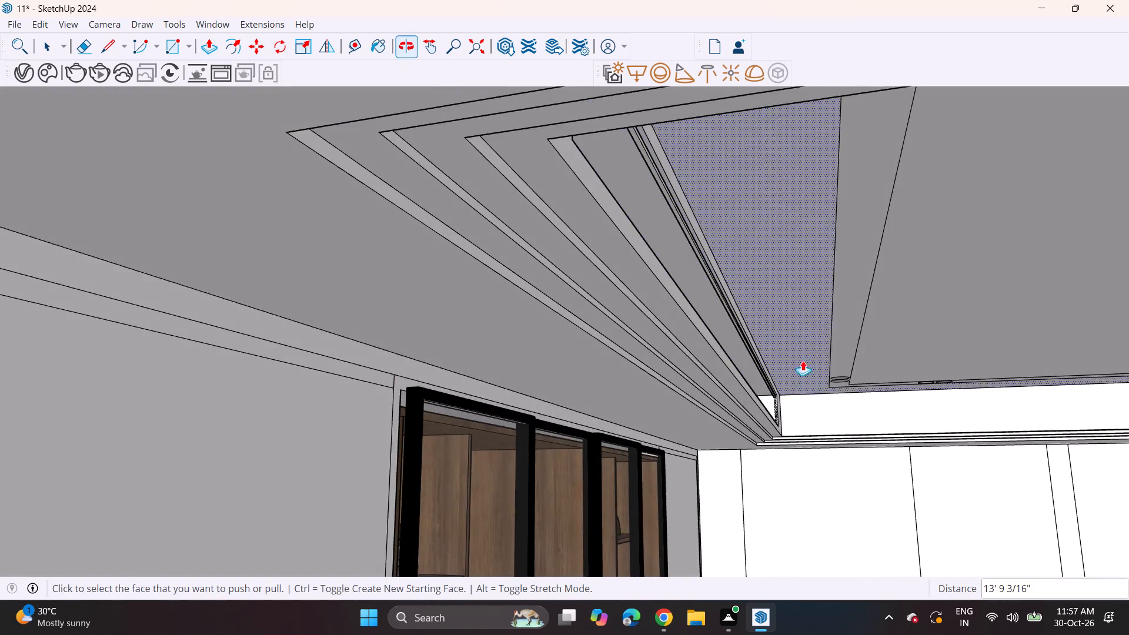
scroll(785, 400, up, 17)
shift+middle_drag(761, 410, 676, 374)
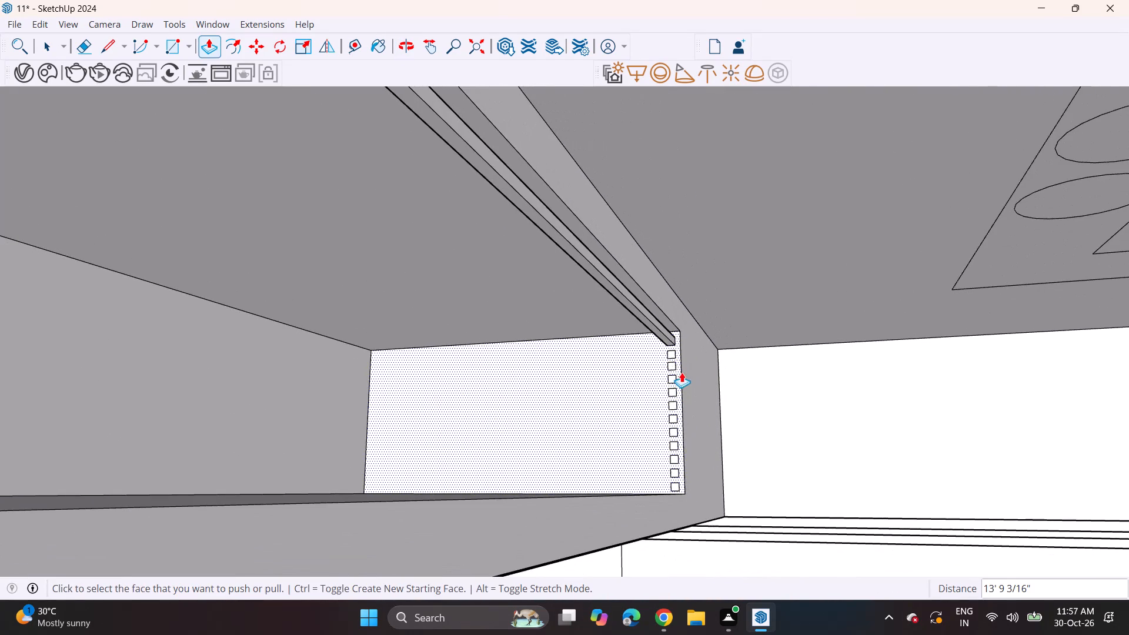
scroll(680, 366, up, 3)
double_click(669, 352)
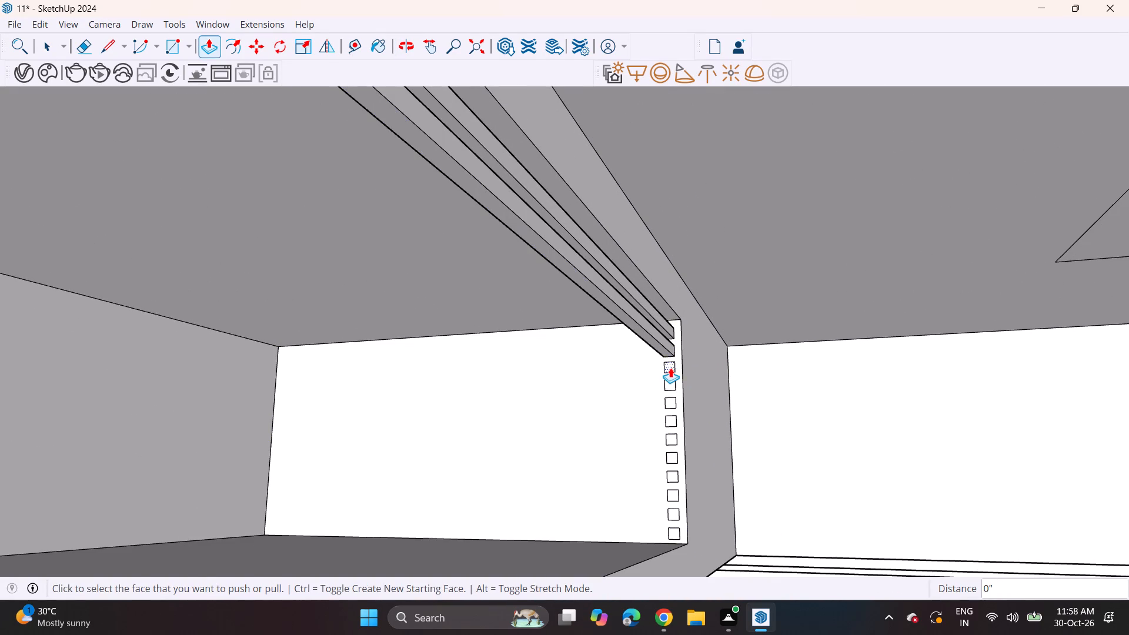
double_click(670, 367)
double_click(672, 384)
double_click(672, 406)
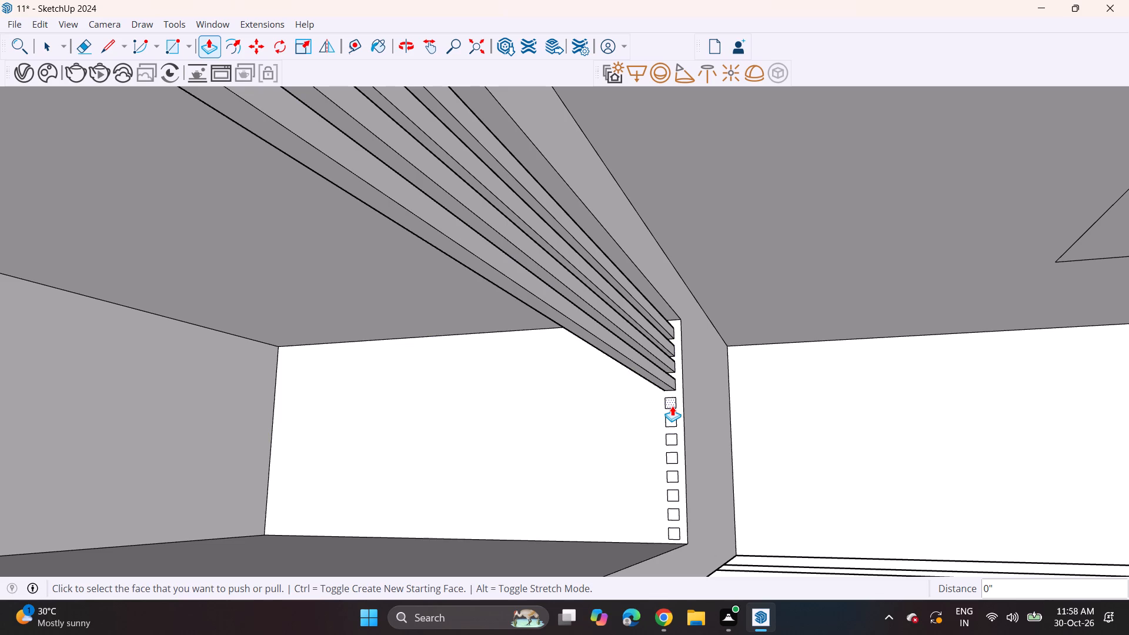
double_click(673, 420)
double_click(672, 439)
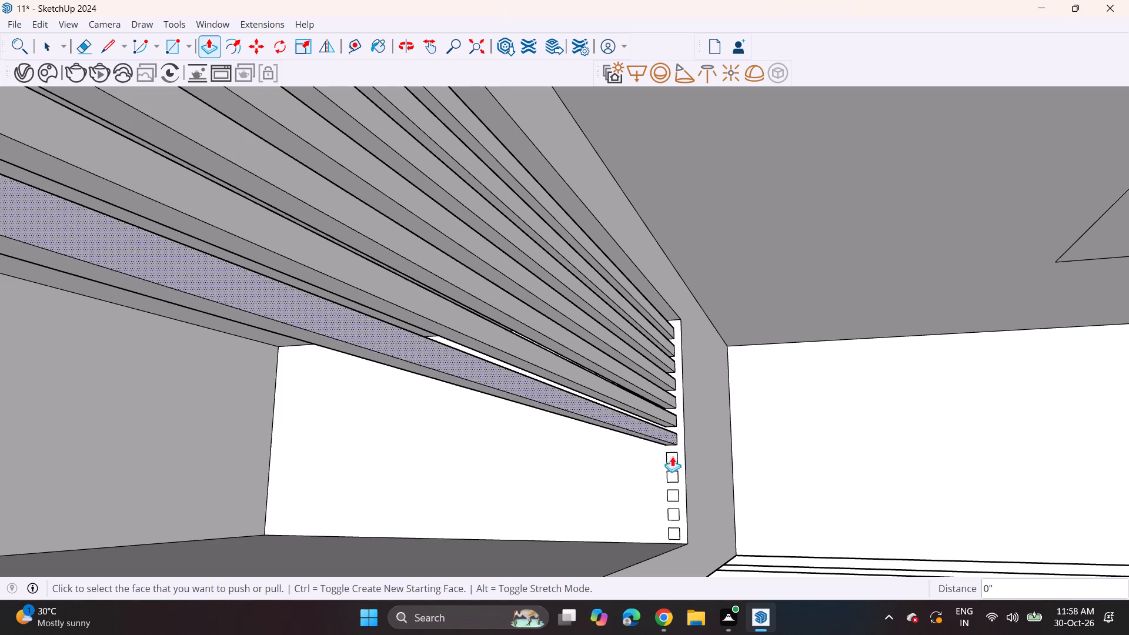
double_click(670, 462)
double_click(674, 477)
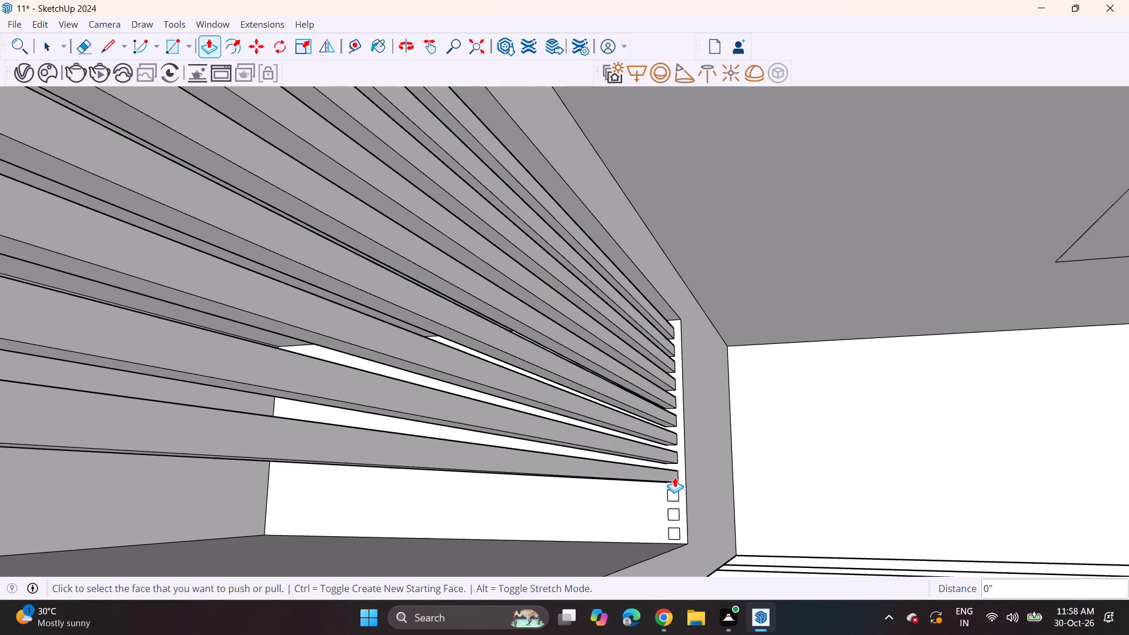
double_click(674, 492)
double_click(677, 511)
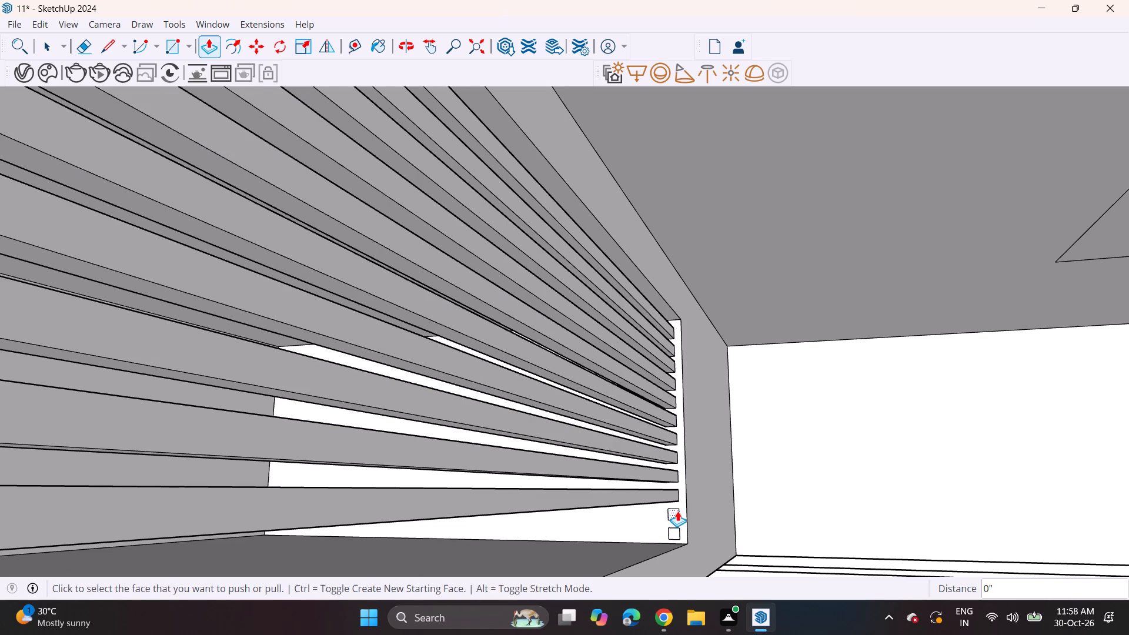
double_click(677, 529)
Examine the louvred ceiling cove and the whole room from its open front.
scroll(677, 527, down, 5)
shift+middle_drag(664, 533, 659, 435)
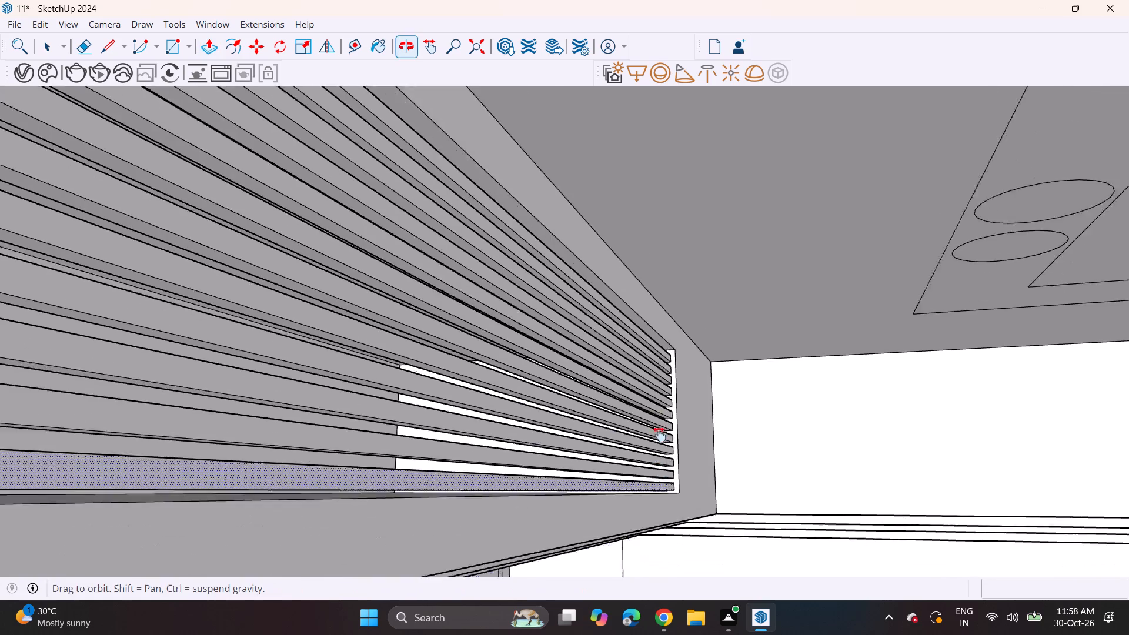
shift+middle_drag(659, 435, 656, 426)
scroll(665, 385, down, 20)
scroll(665, 385, down, 4)
middle_drag(620, 404, 392, 429)
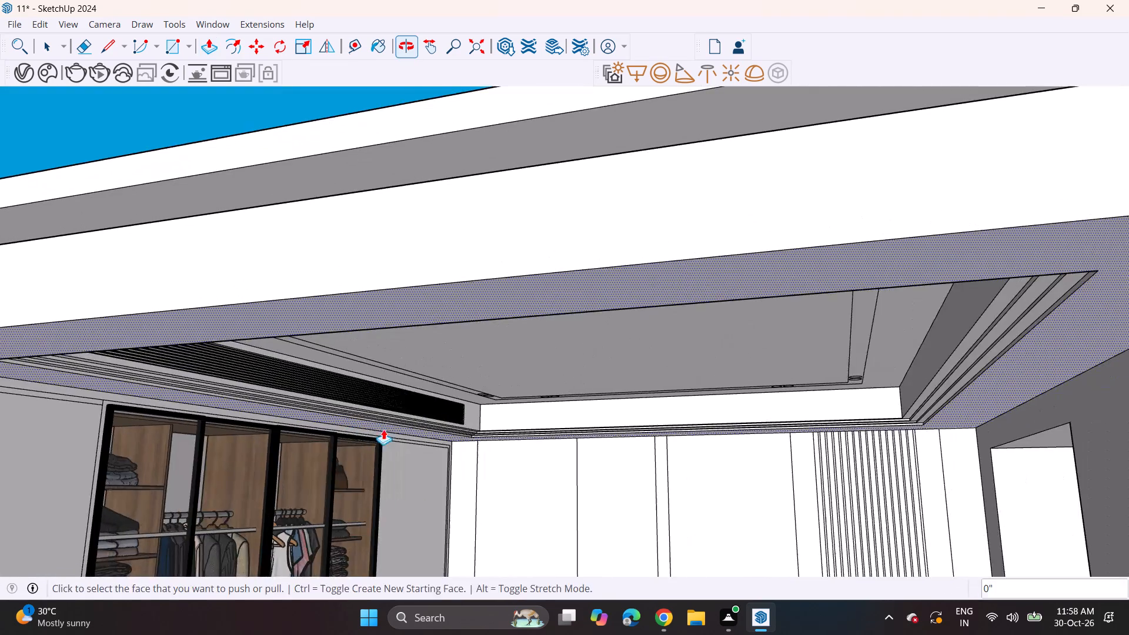
middle_drag(400, 432, 487, 425)
key(space)
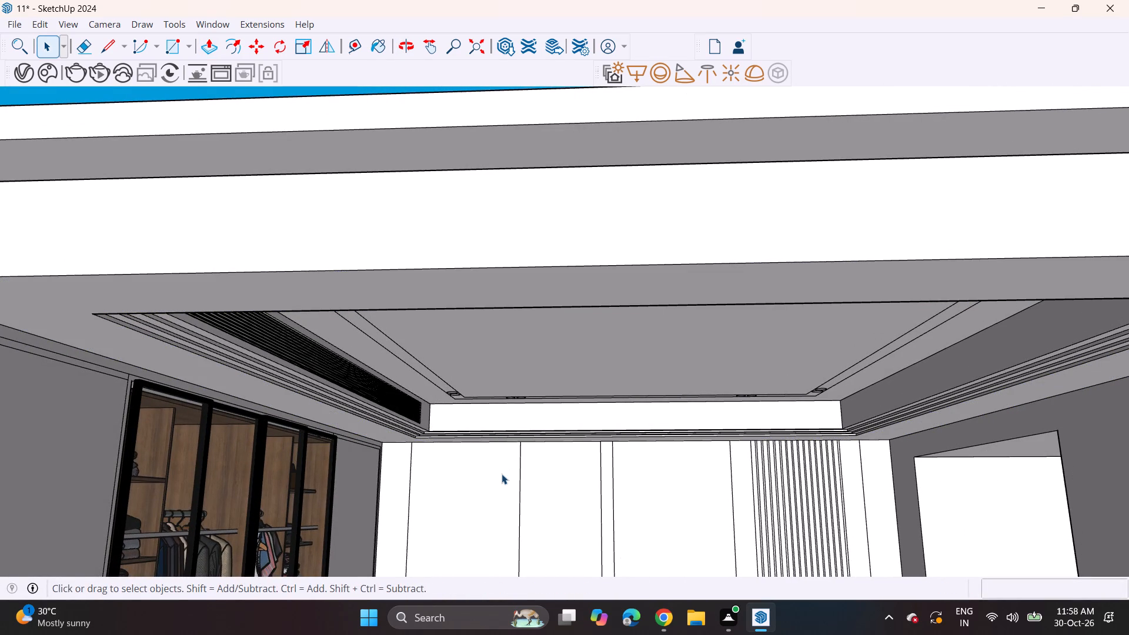
middle_drag(505, 474, 534, 460)
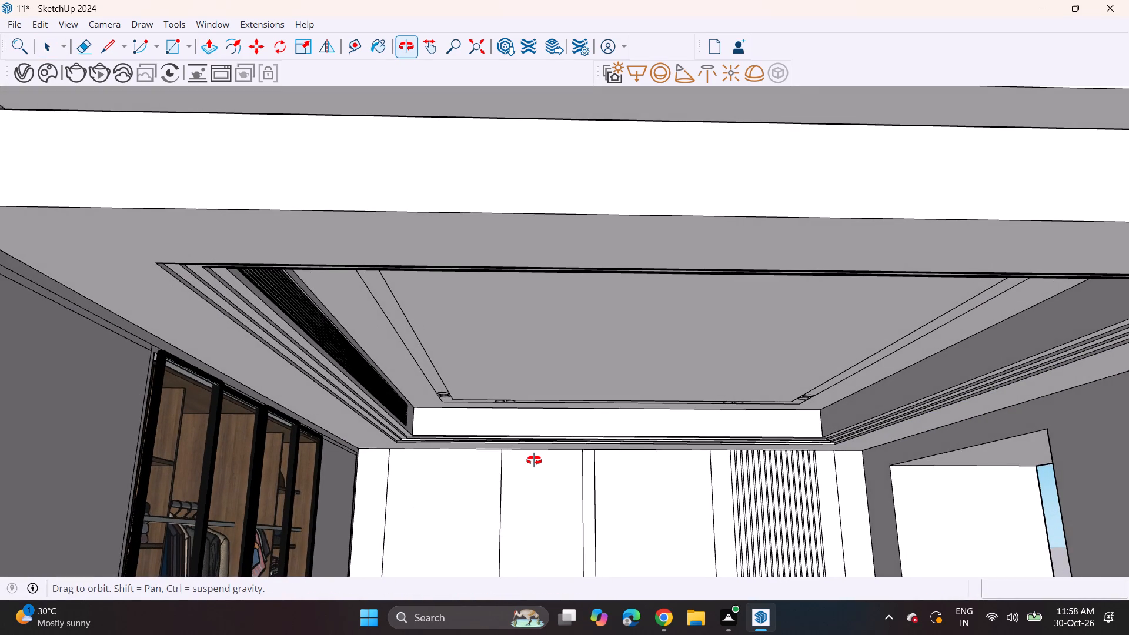
middle_drag(534, 460, 525, 459)
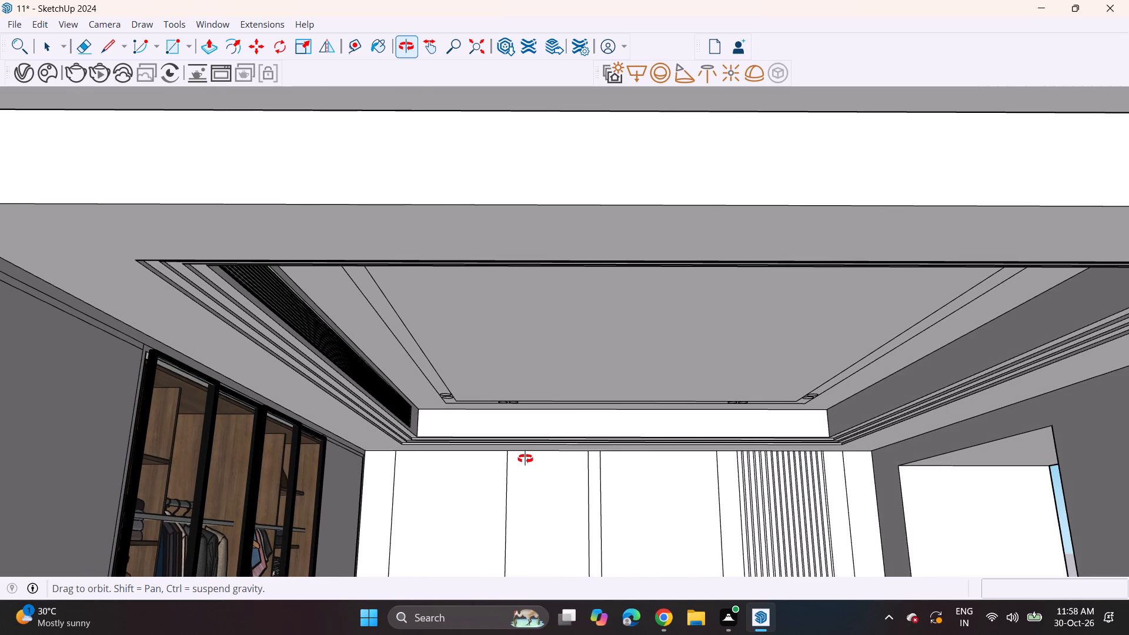
middle_drag(525, 459, 519, 465)
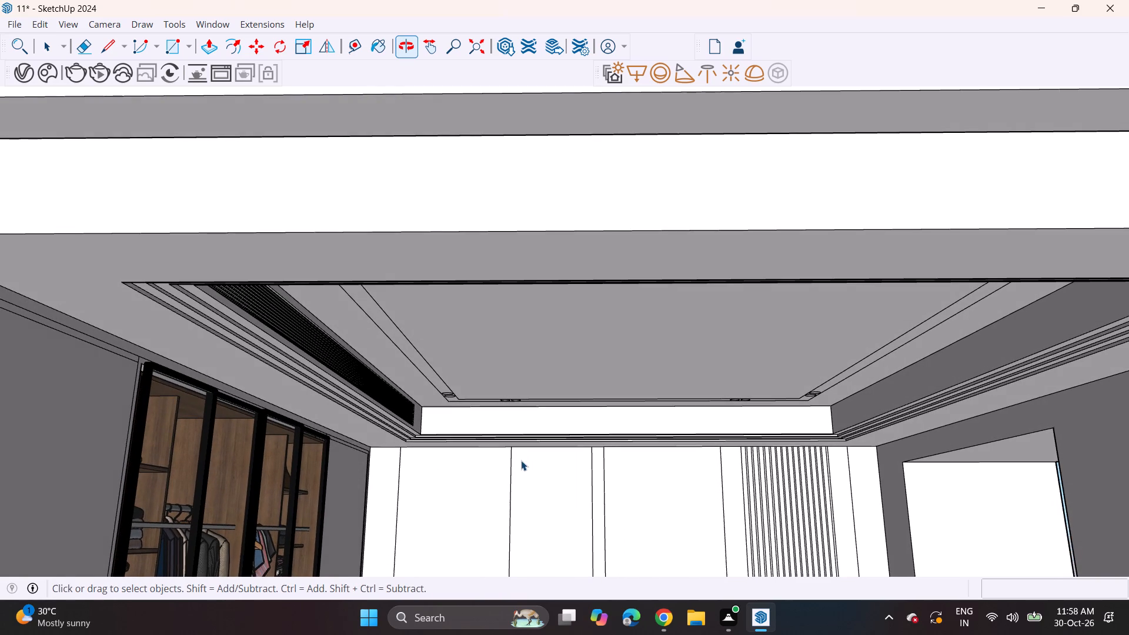
scroll(521, 456, down, 8)
shift+middle_drag(536, 516, 482, 433)
middle_drag(485, 438, 489, 457)
key(space)
scroll(463, 489, up, 2)
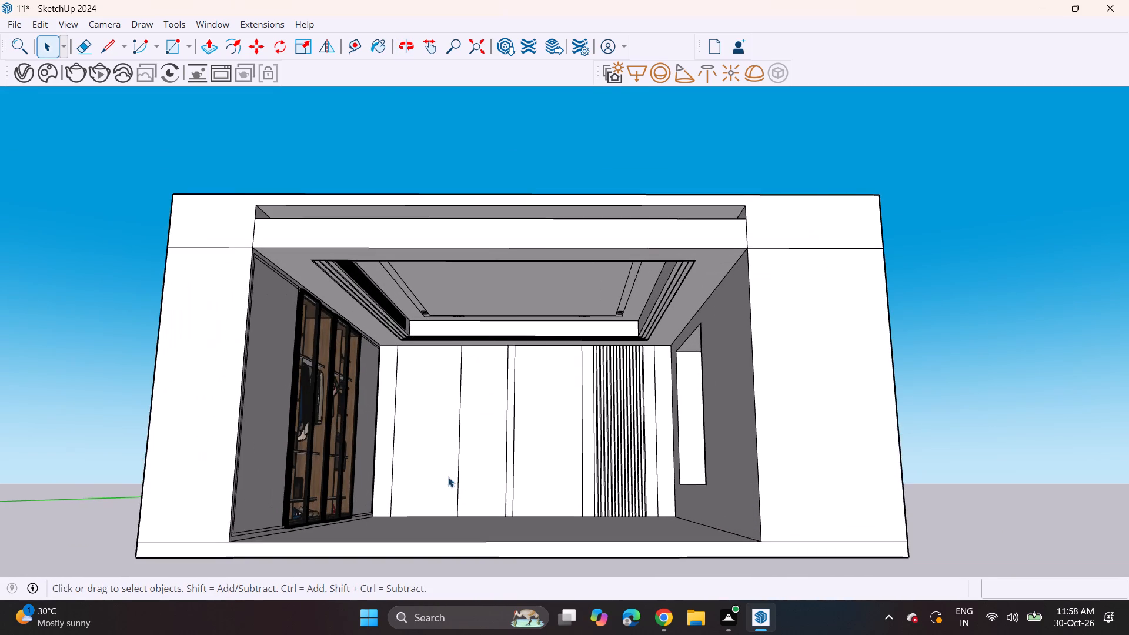
middle_drag(450, 477, 456, 477)
scroll(455, 478, up, 1)
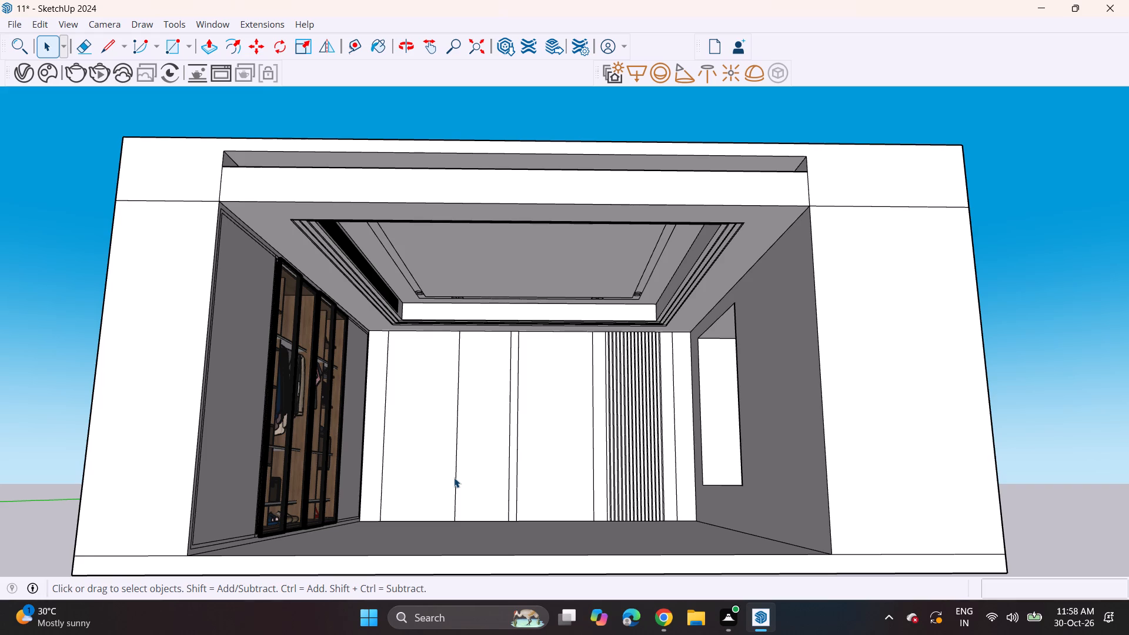
Push/Pull the back wall's end panel beside the window out about 1 3/8", and repeat it on the wide panel before the flutes.
click(112, 43)
scroll(654, 355, up, 3)
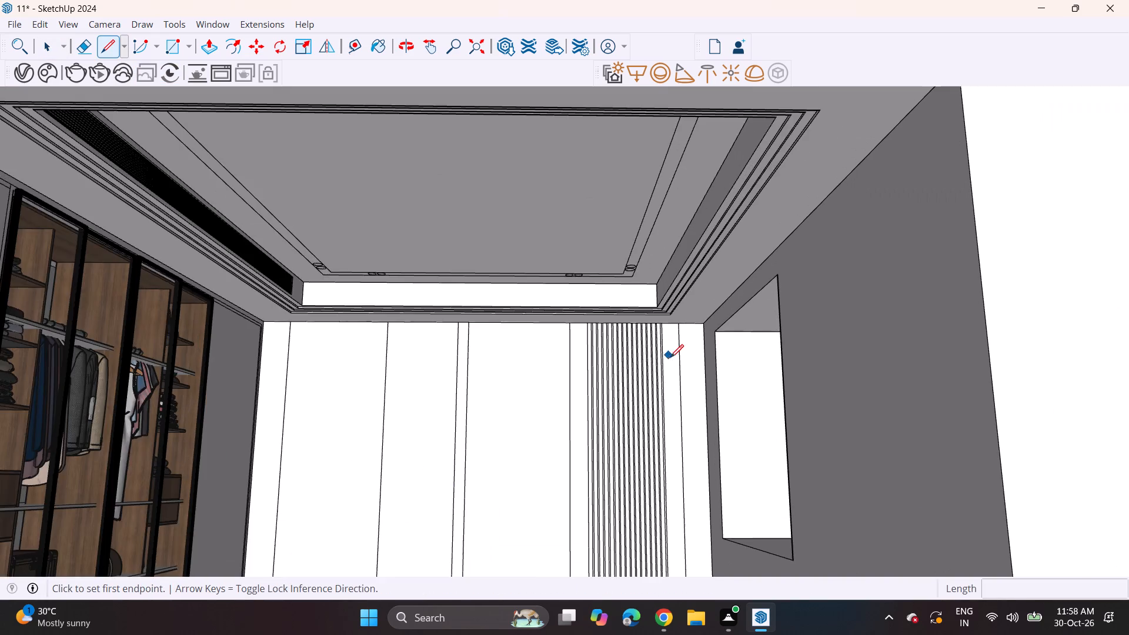
scroll(661, 376, up, 3)
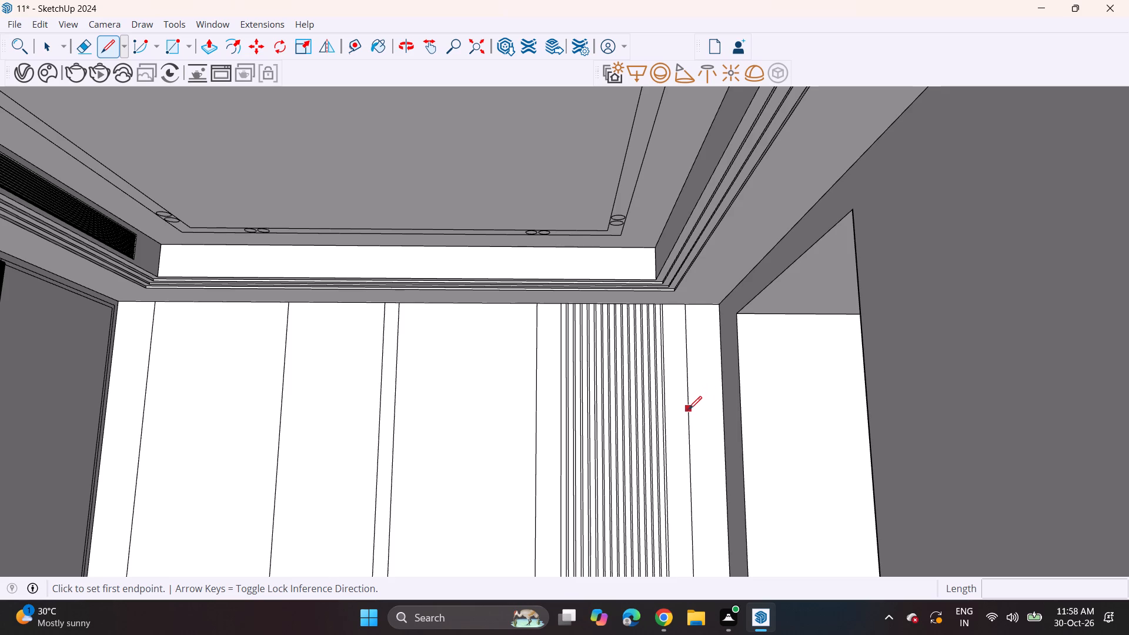
click(204, 52)
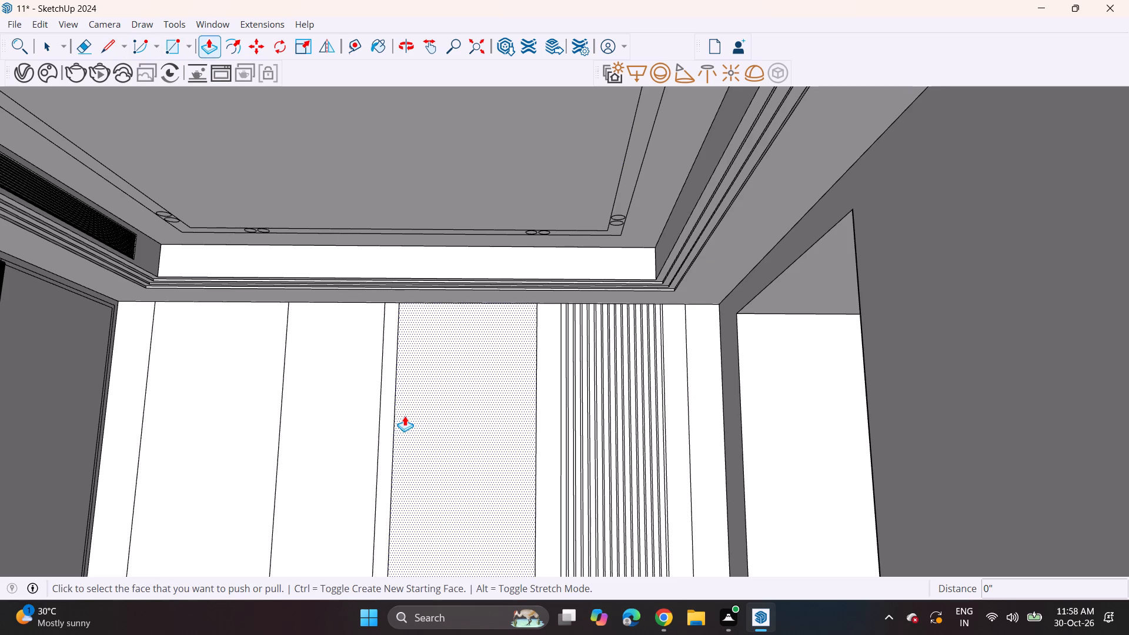
middle_drag(396, 423, 261, 336)
middle_drag(272, 351, 460, 399)
scroll(520, 449, up, 1)
scroll(523, 453, down, 1)
scroll(524, 455, up, 3)
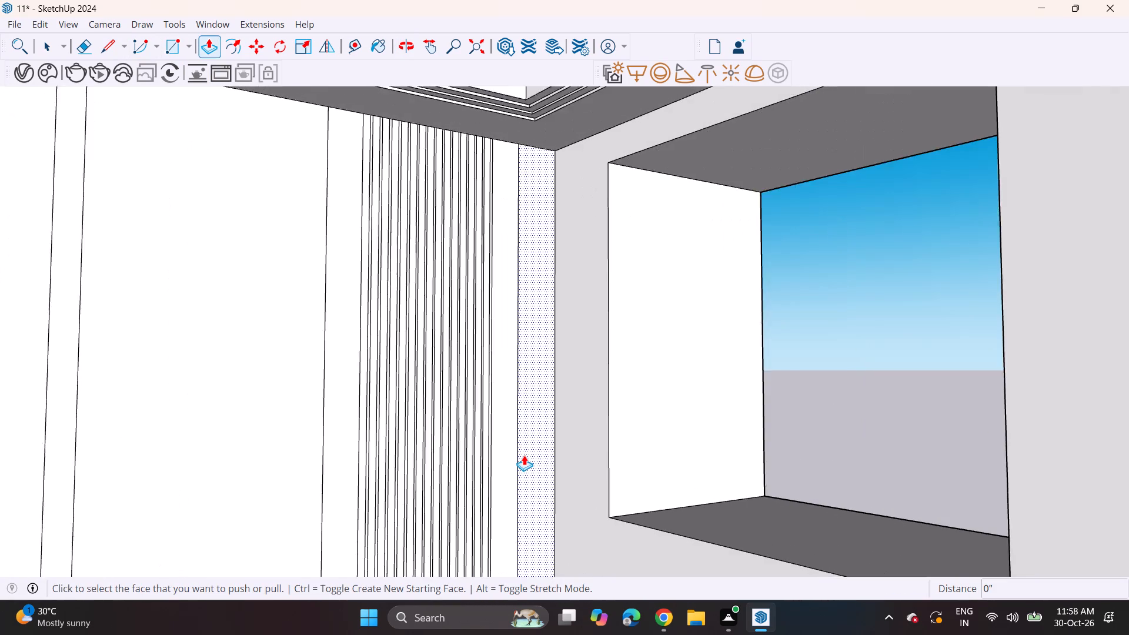
click(525, 456)
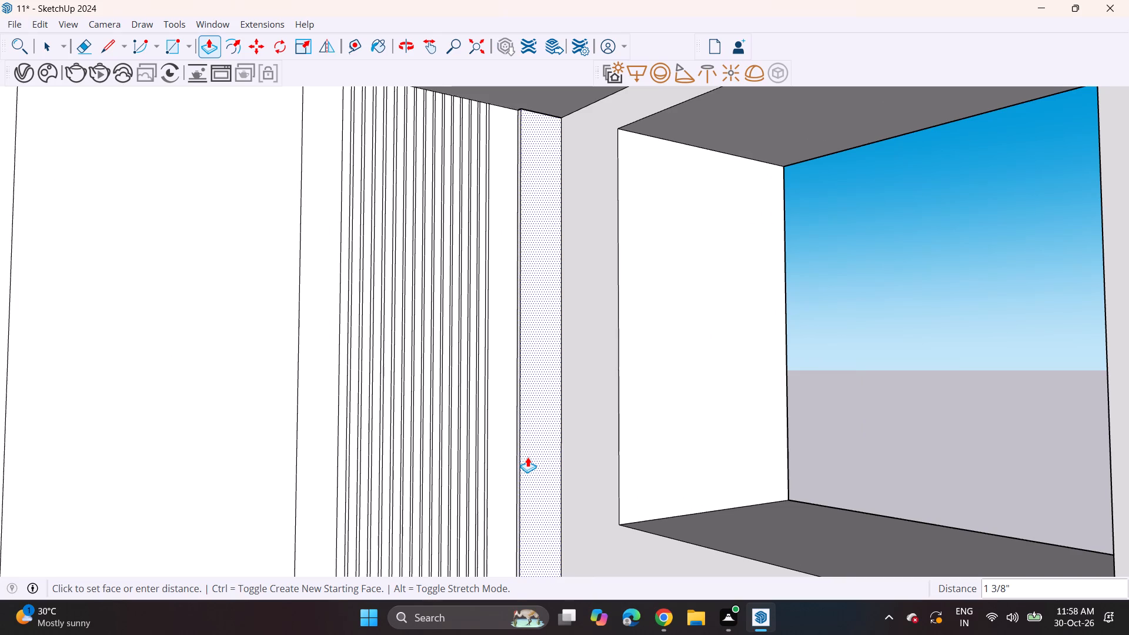
click(527, 457)
double_click(271, 483)
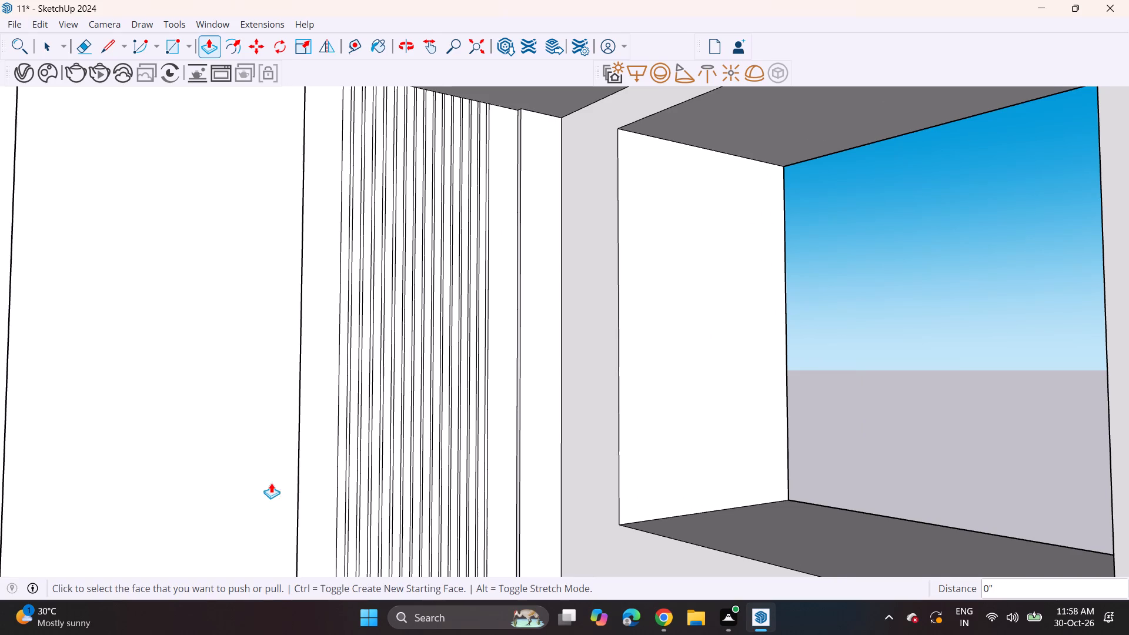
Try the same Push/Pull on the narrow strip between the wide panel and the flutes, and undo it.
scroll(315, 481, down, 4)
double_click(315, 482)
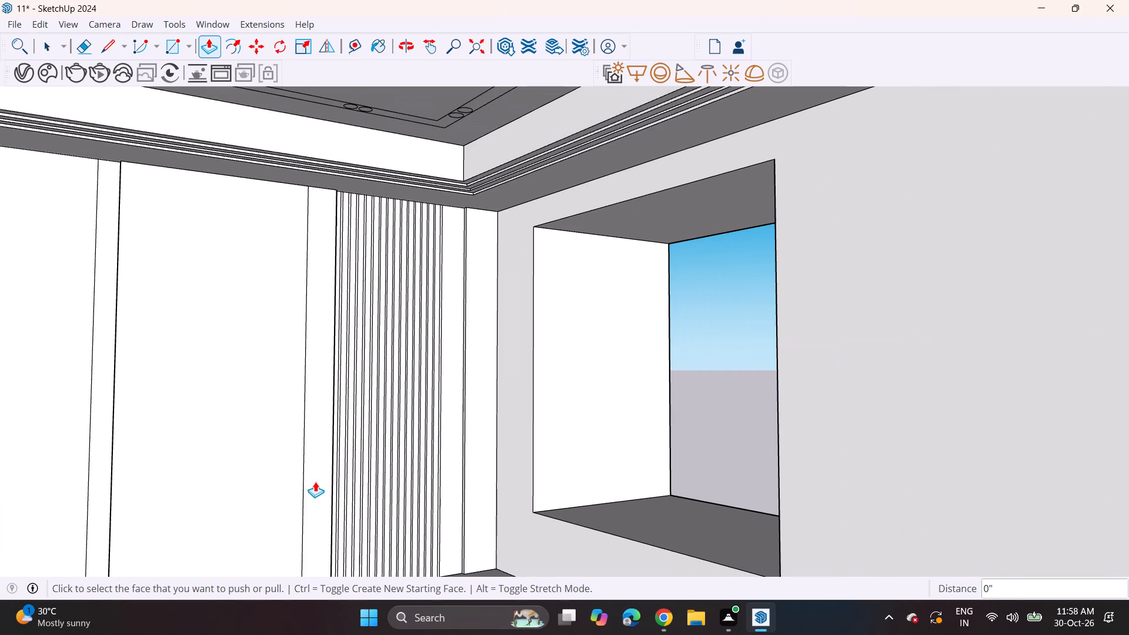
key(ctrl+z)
Repeat the same Push/Pull on the back wall's four remaining panels, from the middle strip to the wardrobe-side corner.
scroll(417, 469, down, 5)
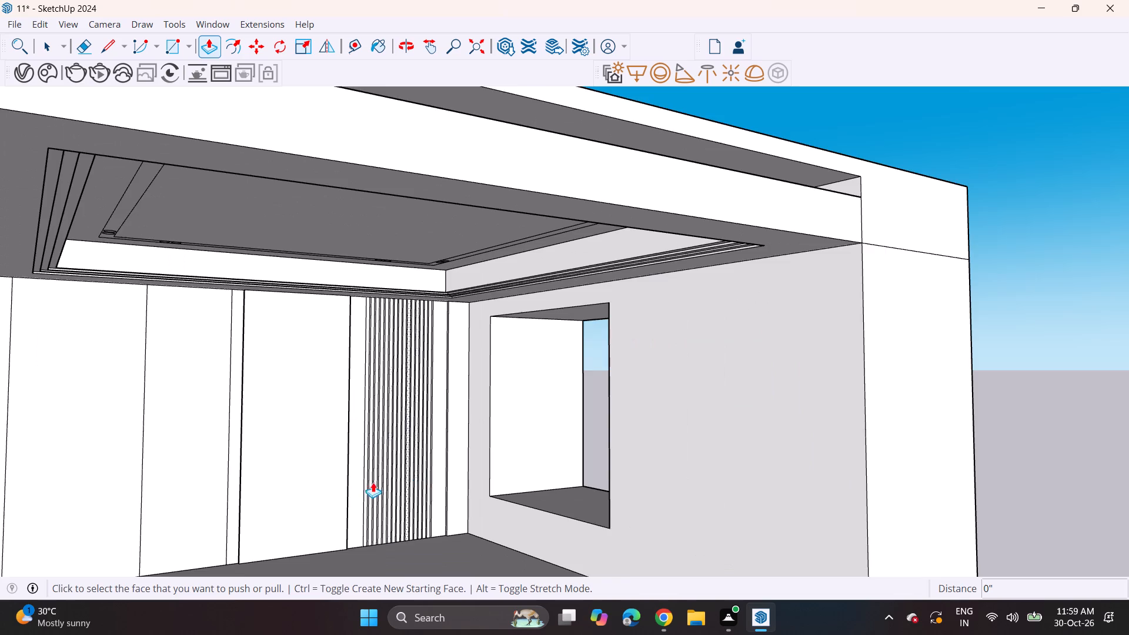
shift+middle_drag(373, 482, 502, 448)
middle_drag(485, 446, 394, 452)
middle_click(394, 452)
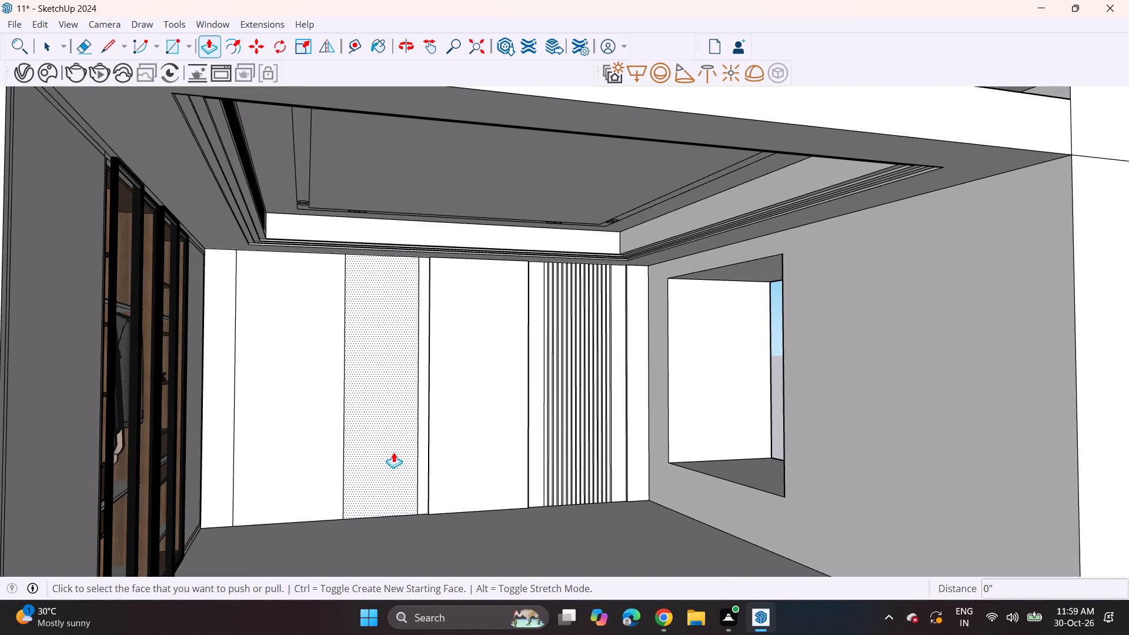
double_click(396, 448)
double_click(425, 459)
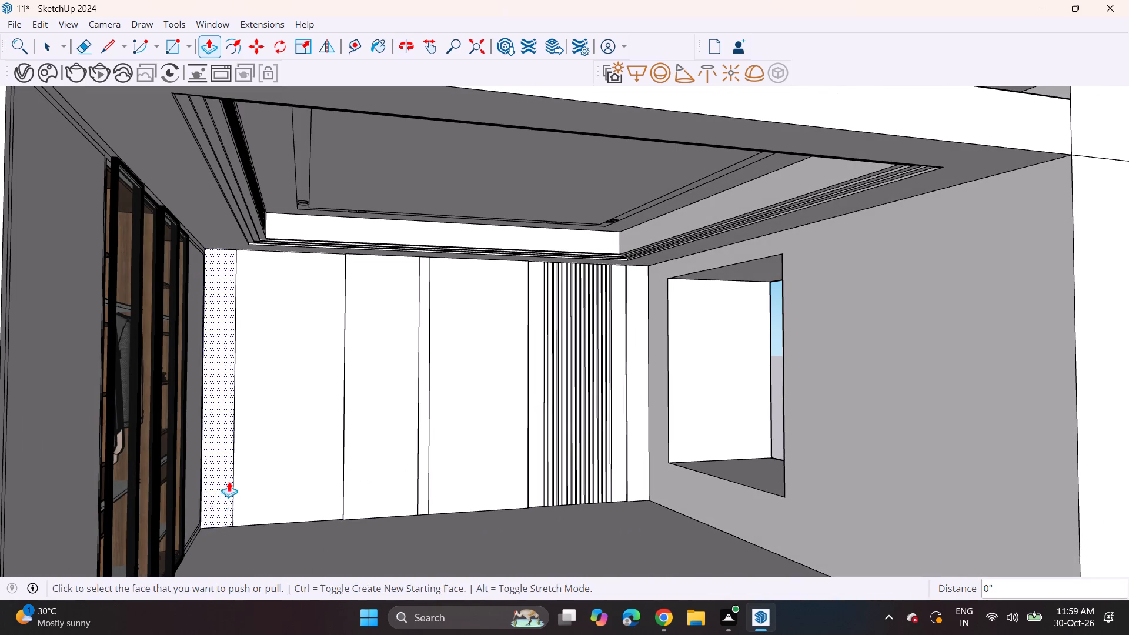
double_click(283, 452)
double_click(213, 473)
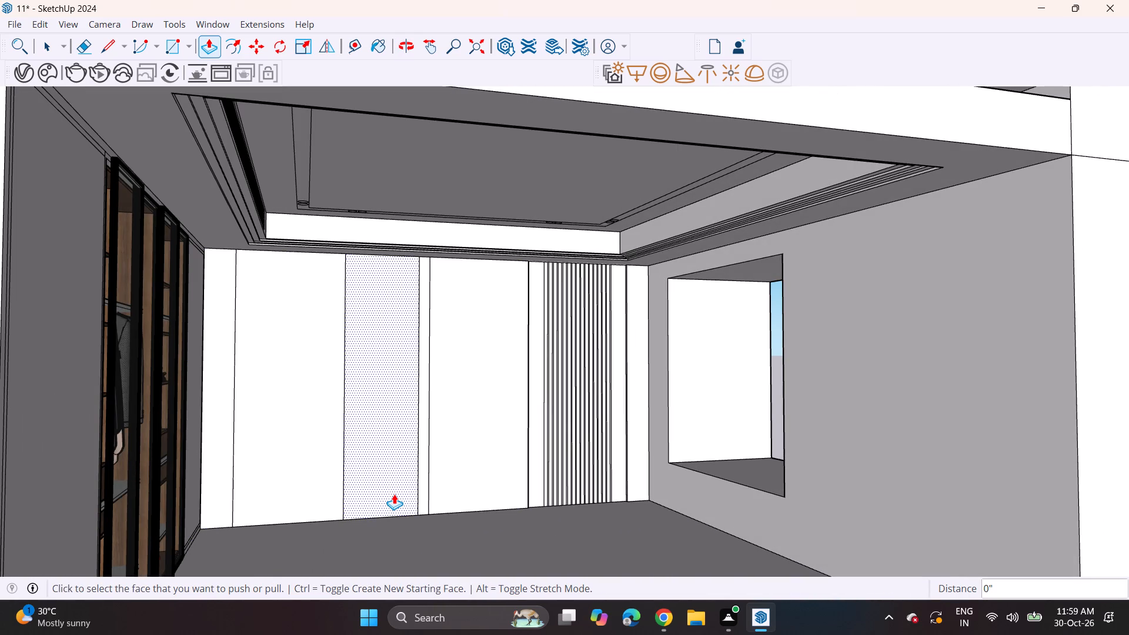
Copy the back wall's vertical joint line nearest the wardrobe corner about 5/16" sideways, towards the wide panel.
scroll(390, 493, up, 2)
middle_drag(254, 523, 218, 521)
scroll(209, 523, up, 1)
key(space)
scroll(201, 529, up, 6)
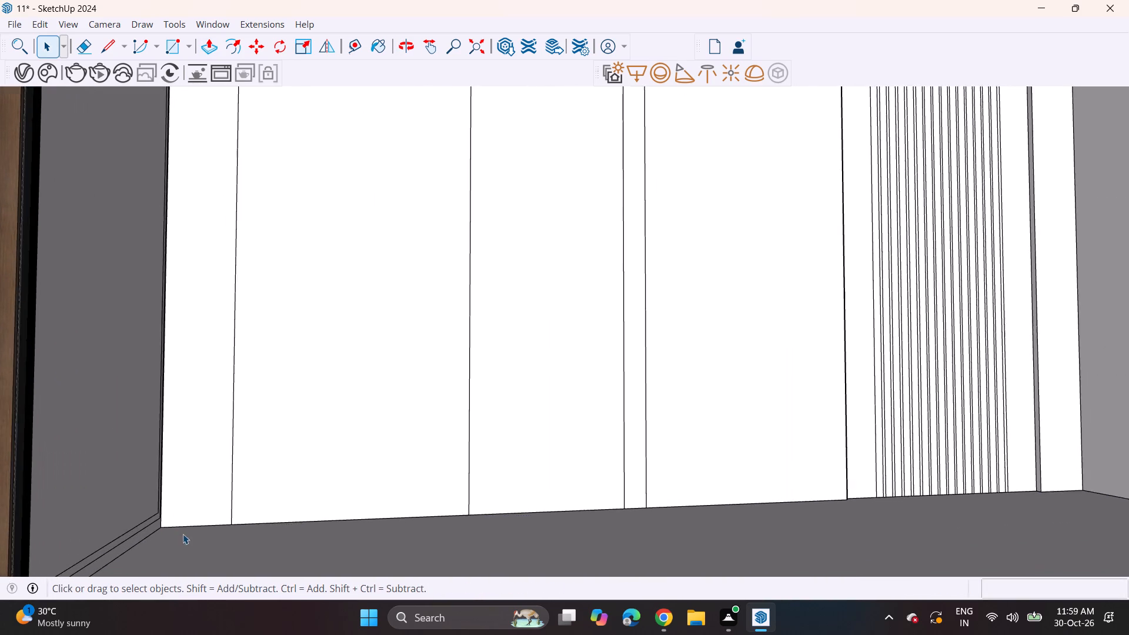
scroll(183, 534, up, 4)
click(242, 507)
click(244, 507)
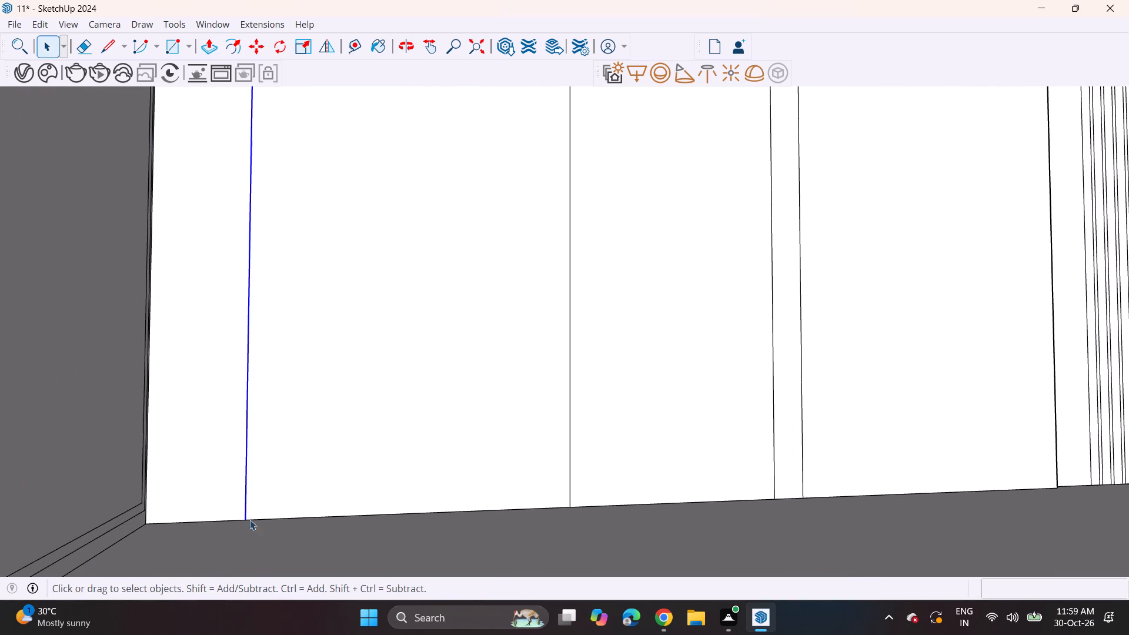
scroll(256, 521, up, 1)
middle_drag(235, 518, 200, 511)
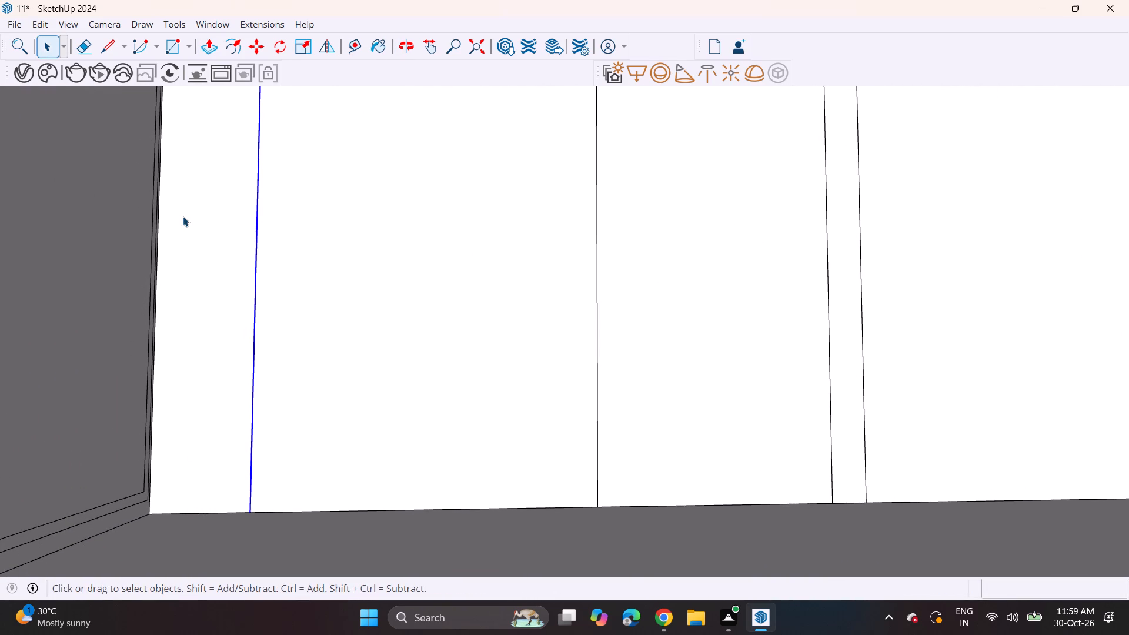
click(256, 51)
scroll(265, 537, up, 4)
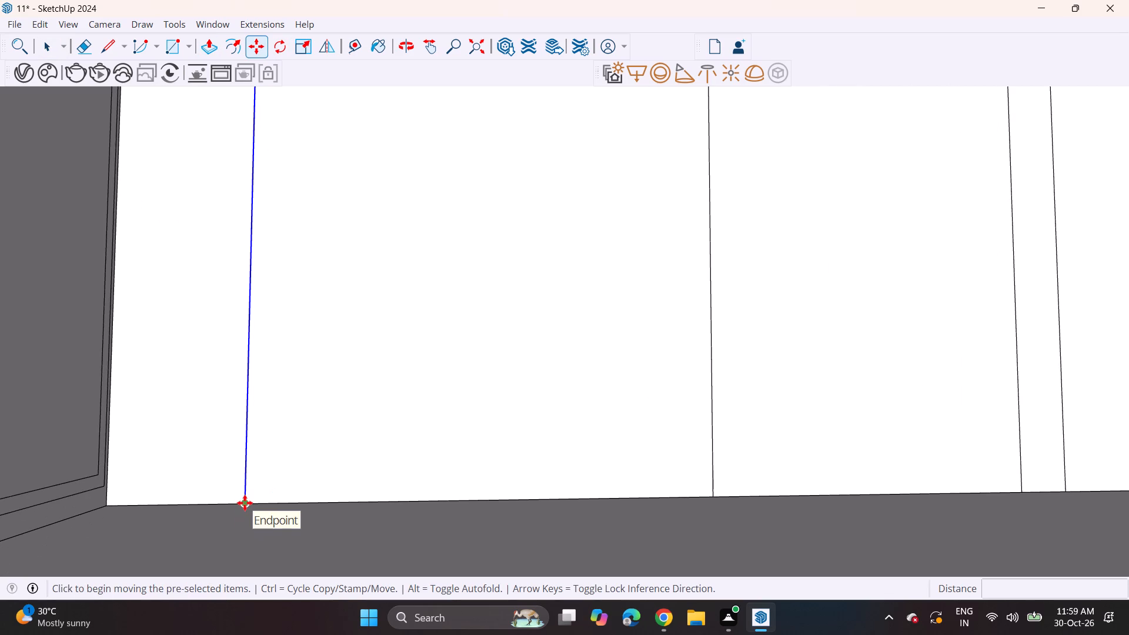
click(245, 503)
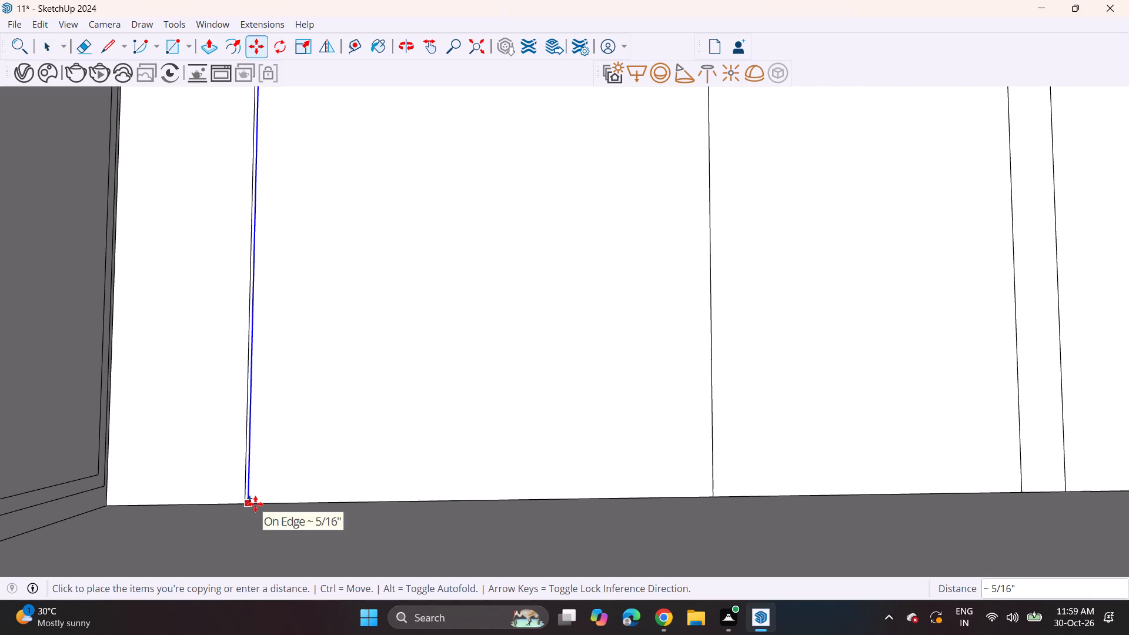
click(255, 504)
key(space)
Copy the vertical joint line on the flute side of the back wall's wide wardrobe-side panel about 5/16" towards the flutes.
scroll(529, 516, down, 3)
shift+middle_drag(542, 505, 486, 510)
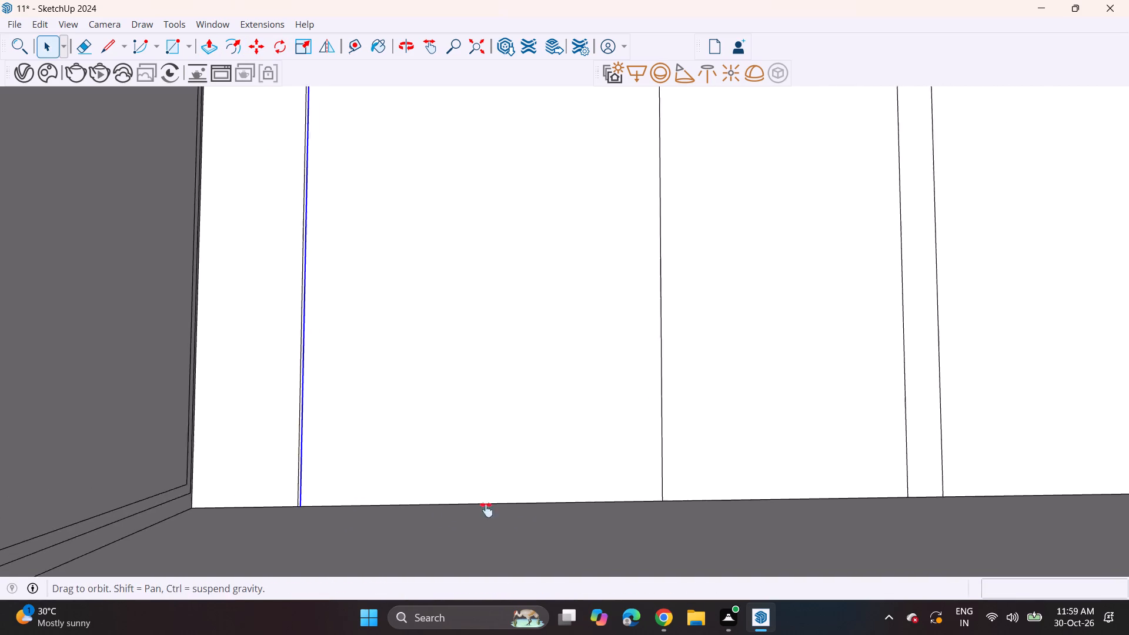
shift+middle_drag(486, 510, 175, 524)
shift+middle_drag(170, 517, 156, 503)
click(308, 503)
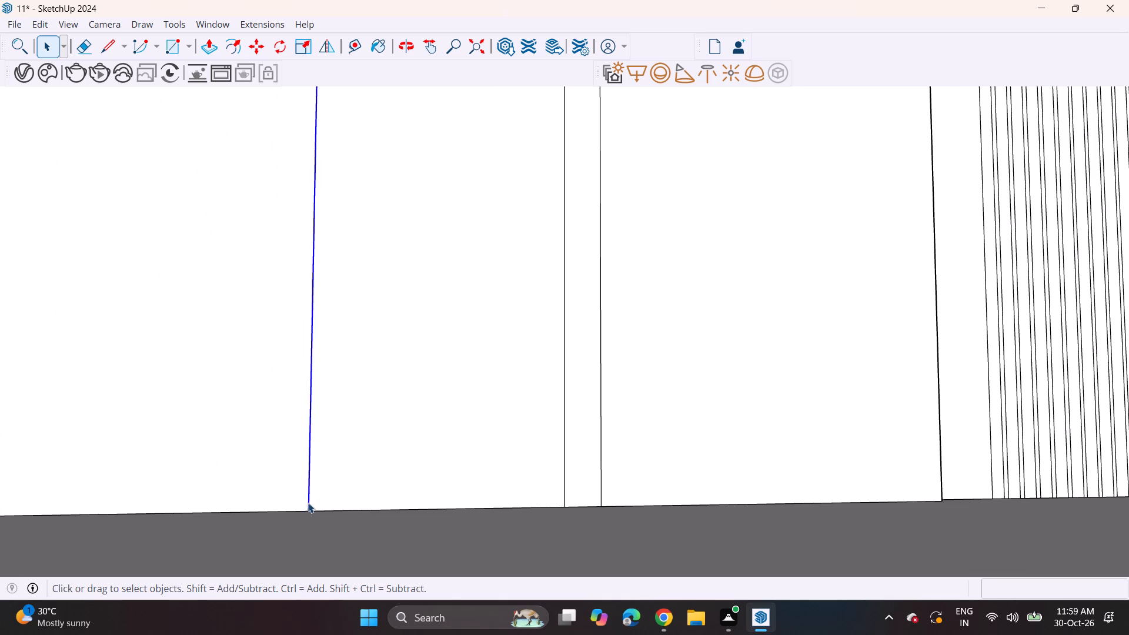
click(249, 52)
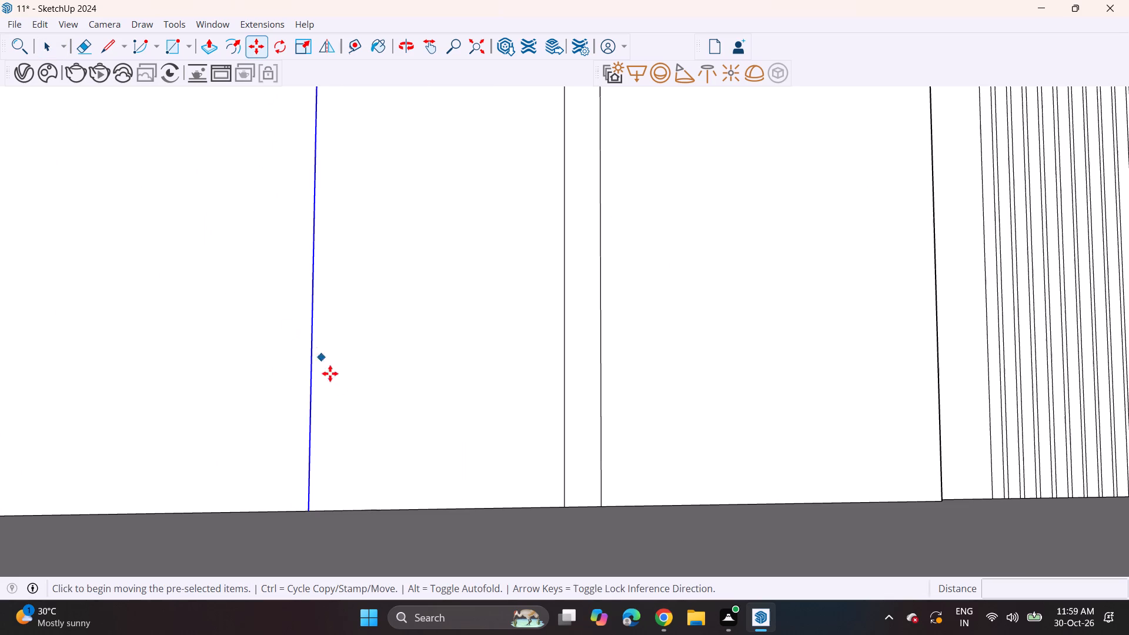
click(306, 512)
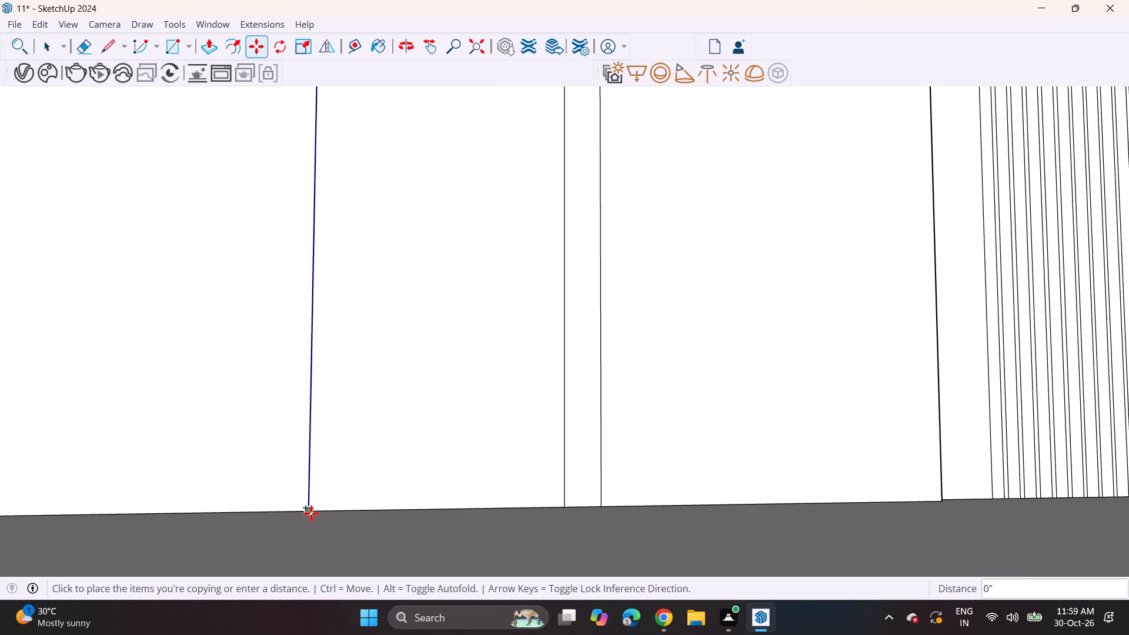
click(318, 514)
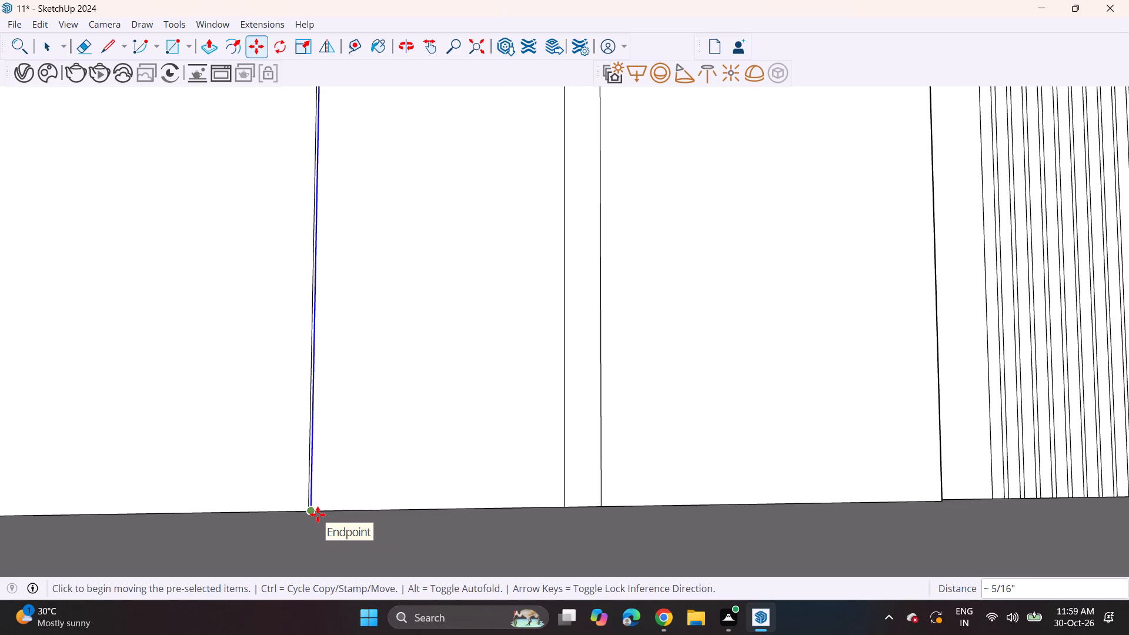
key(space)
Copy both vertical edge lines of the back wall's narrow middle strip about 5/16" sideways, towards the flutes.
scroll(318, 517, down, 3)
scroll(505, 489, up, 4)
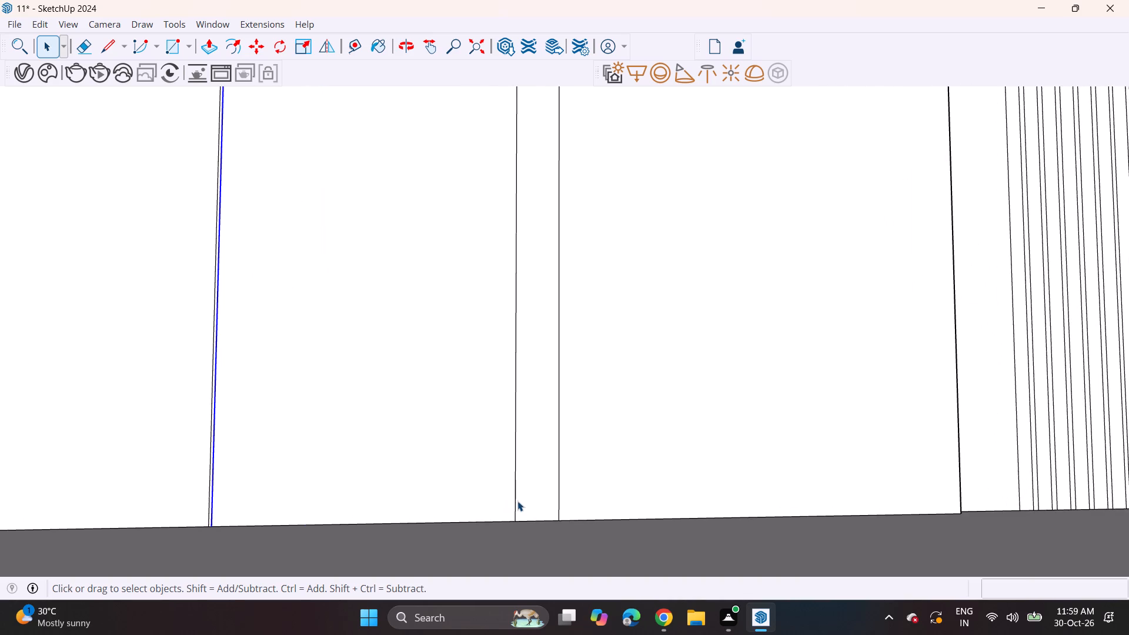
shift+middle_drag(502, 500, 188, 502)
click(202, 514)
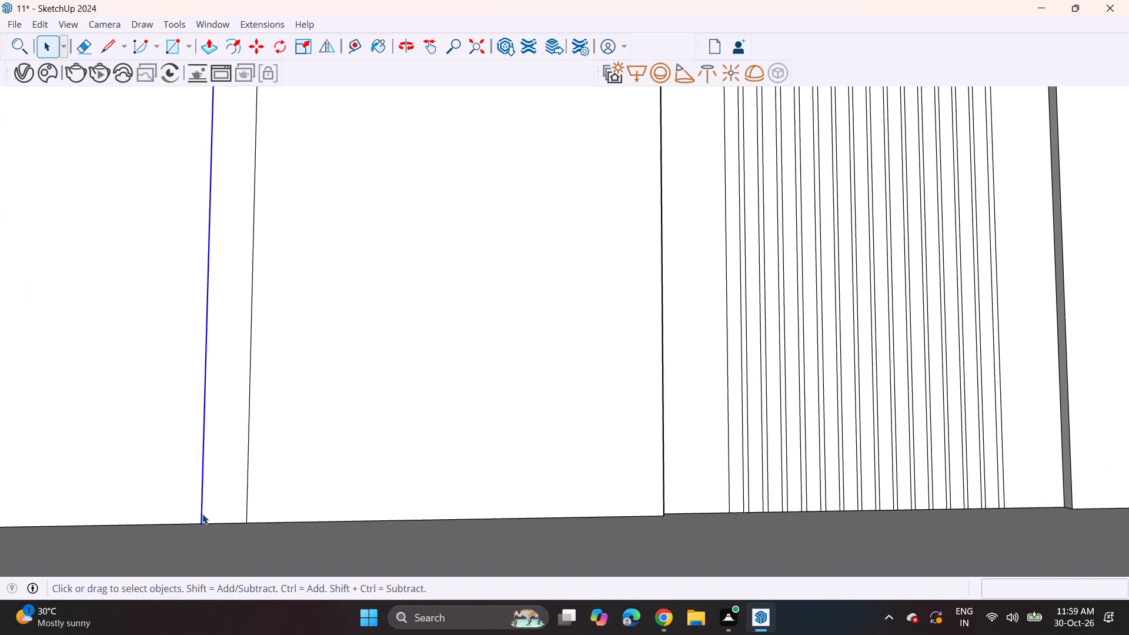
click(261, 44)
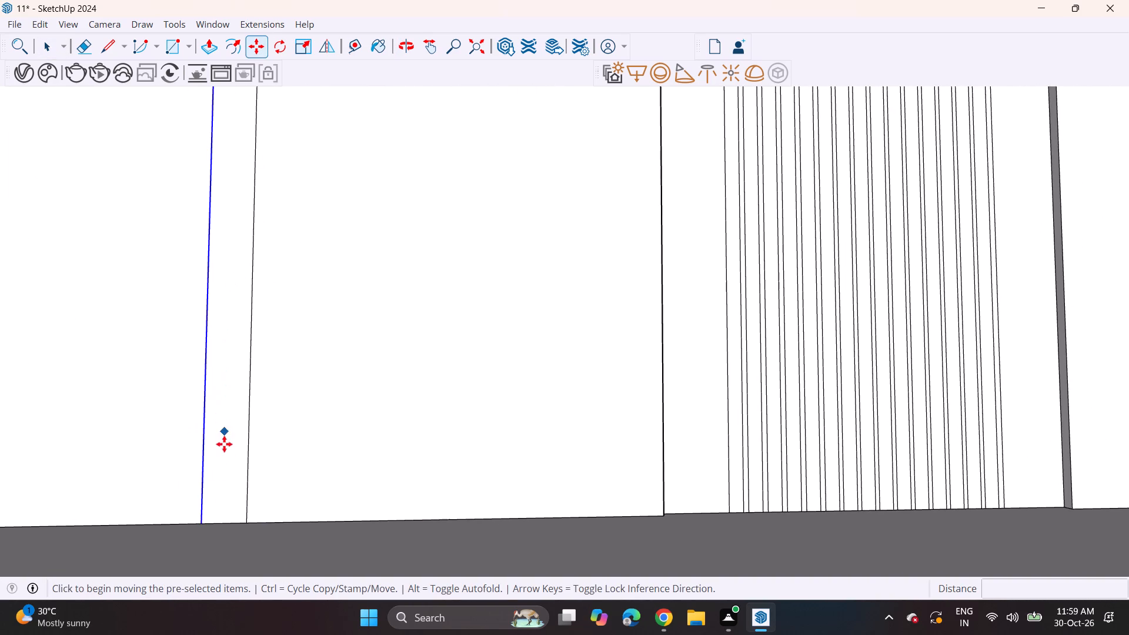
click(201, 523)
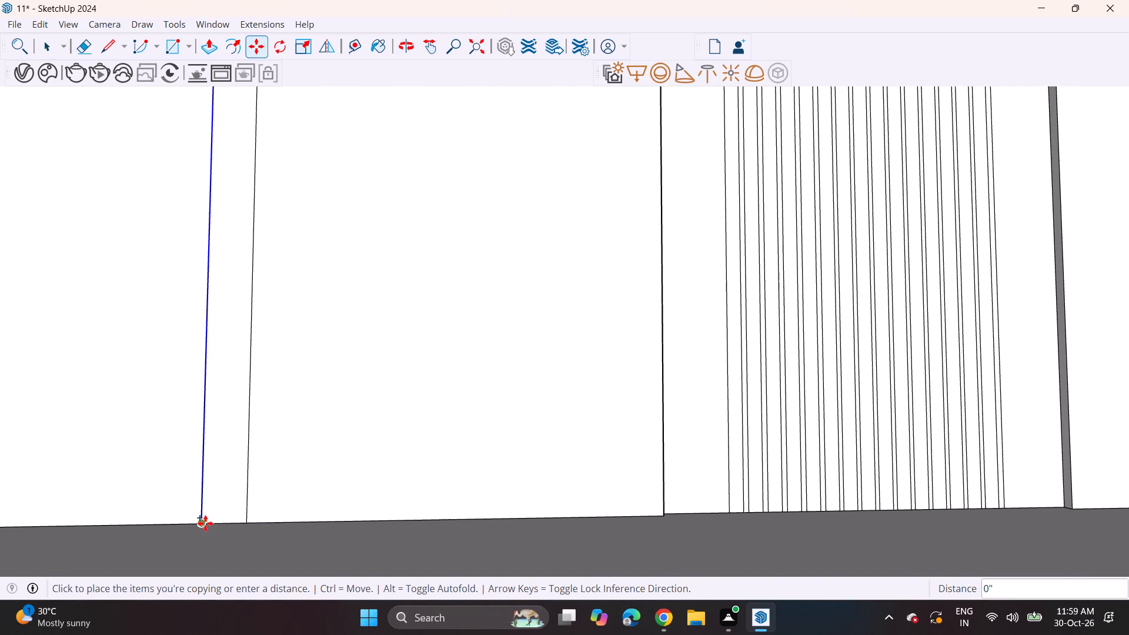
click(211, 524)
key(space)
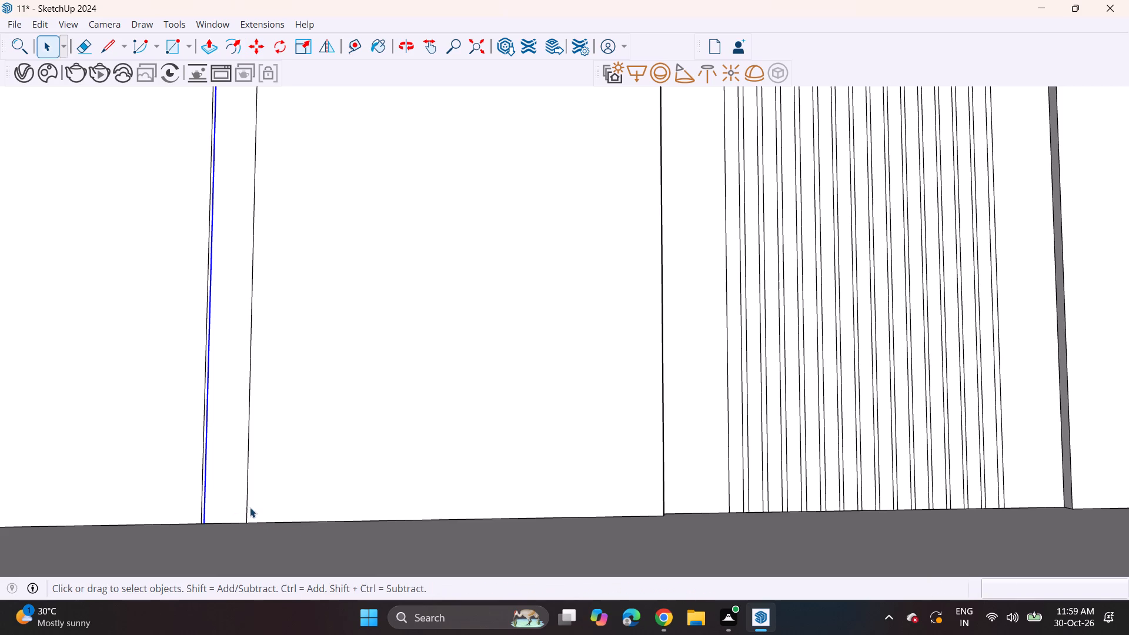
click(246, 507)
click(262, 45)
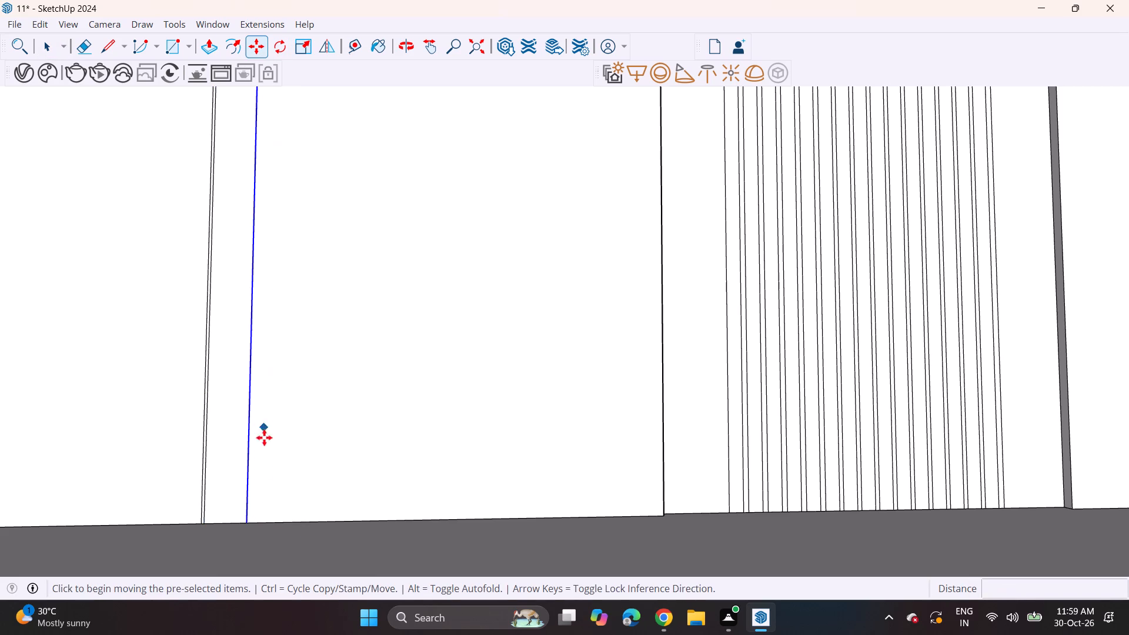
click(248, 526)
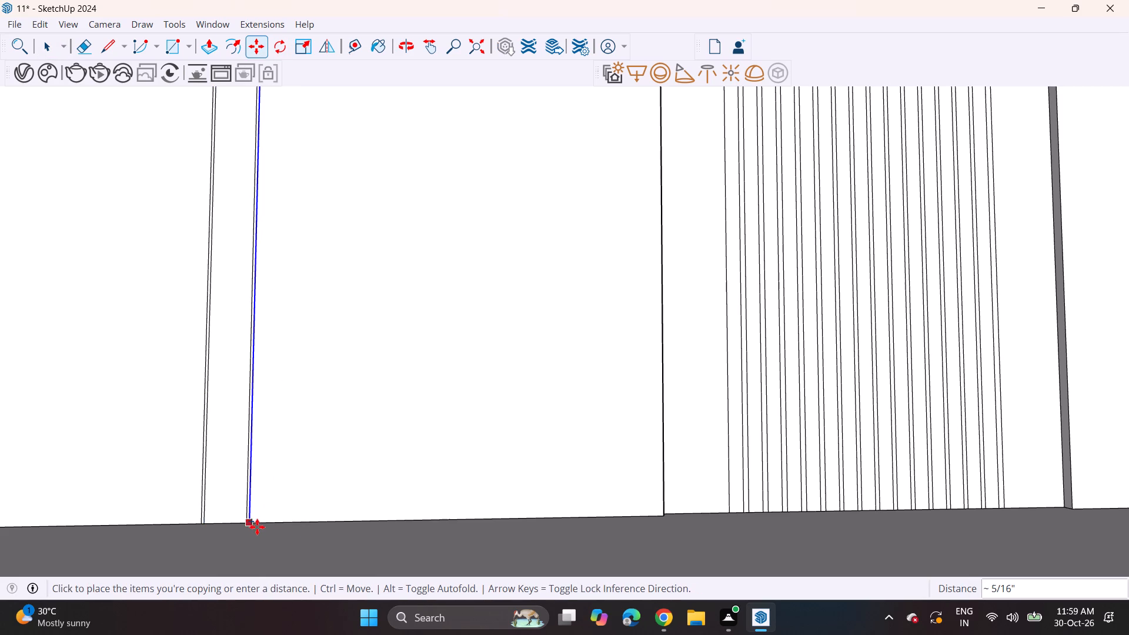
click(258, 528)
key(space)
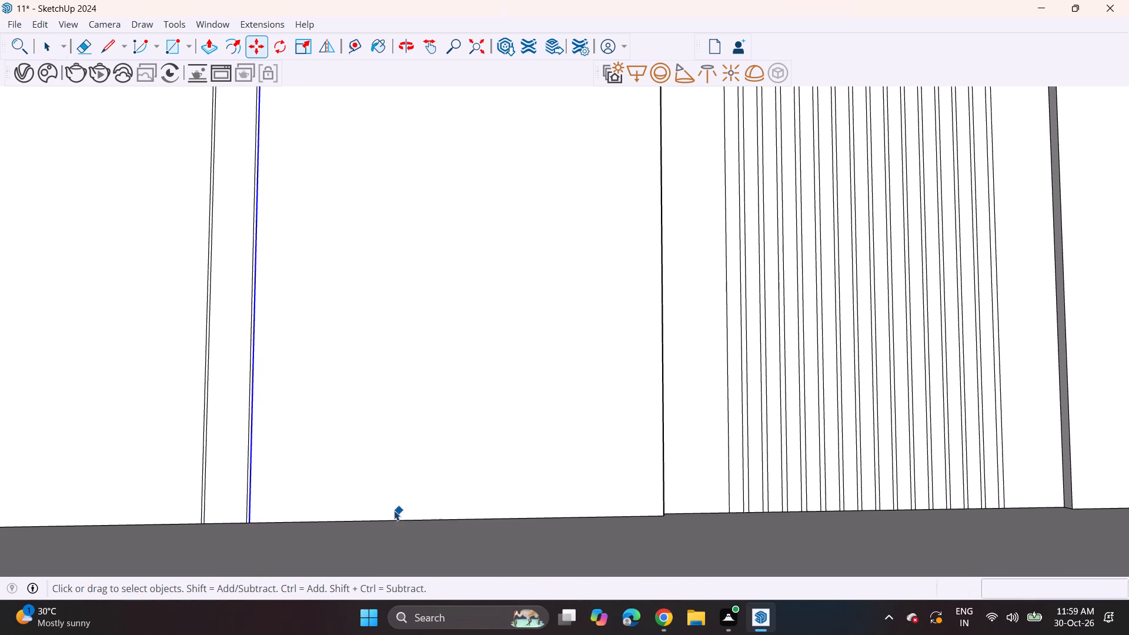
Push/Pull the thin joint strip nearest the back wall's wardrobe corner by 1/8" to form a groove.
scroll(394, 510, down, 5)
shift+middle_drag(327, 411, 403, 539)
scroll(368, 454, down, 6)
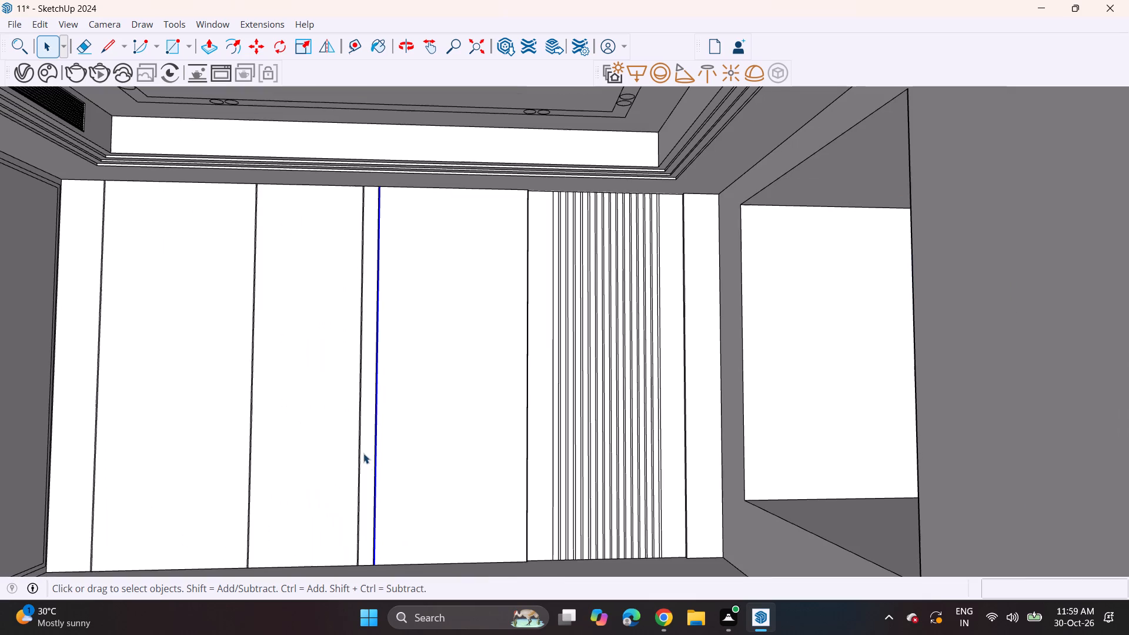
click(218, 49)
scroll(91, 486, up, 14)
scroll(96, 525, down, 1)
scroll(96, 525, up, 7)
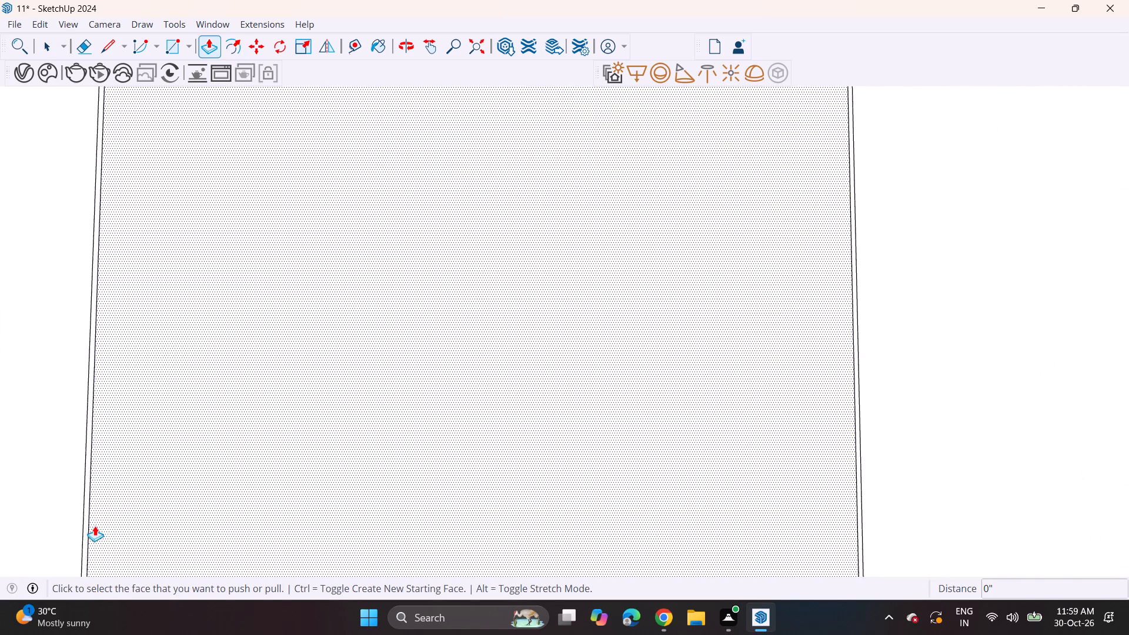
scroll(95, 526, up, 3)
click(81, 536)
click(81, 530)
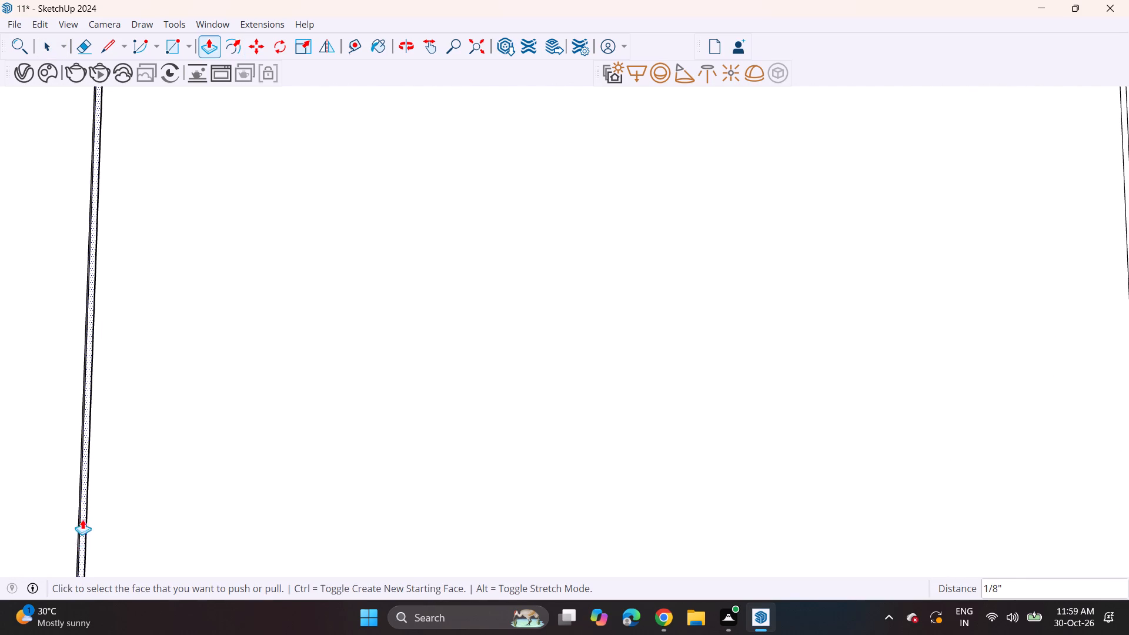
Repeat the same 1/8" Push/Pull on the back wall's three remaining thin joint strips, working towards the flutes.
scroll(78, 510, down, 7)
scroll(305, 454, down, 5)
shift+middle_drag(522, 452, 230, 450)
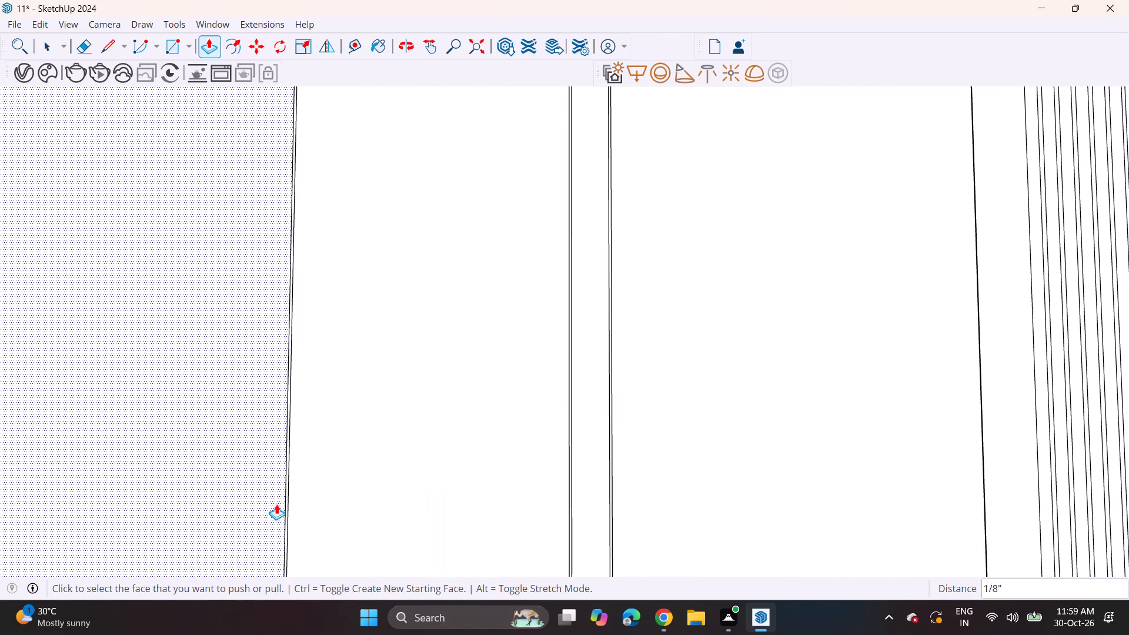
scroll(281, 505, up, 17)
double_click(293, 512)
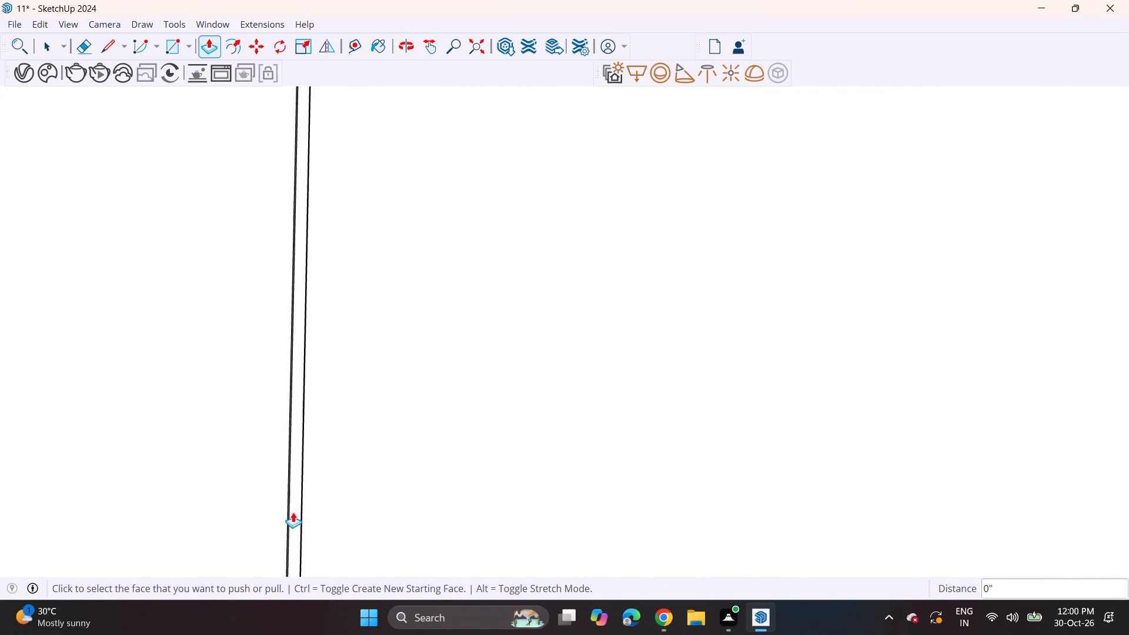
scroll(293, 513, down, 18)
shift+scroll(641, 474, down, 1)
shift+middle_drag(631, 474, 139, 486)
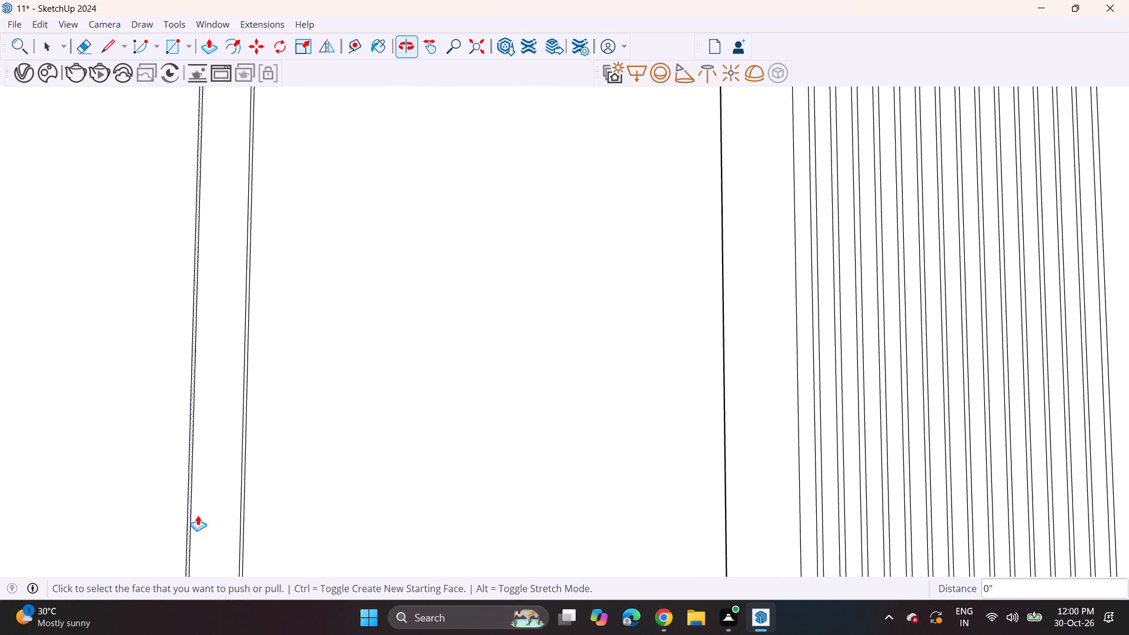
scroll(198, 515, up, 4)
double_click(185, 505)
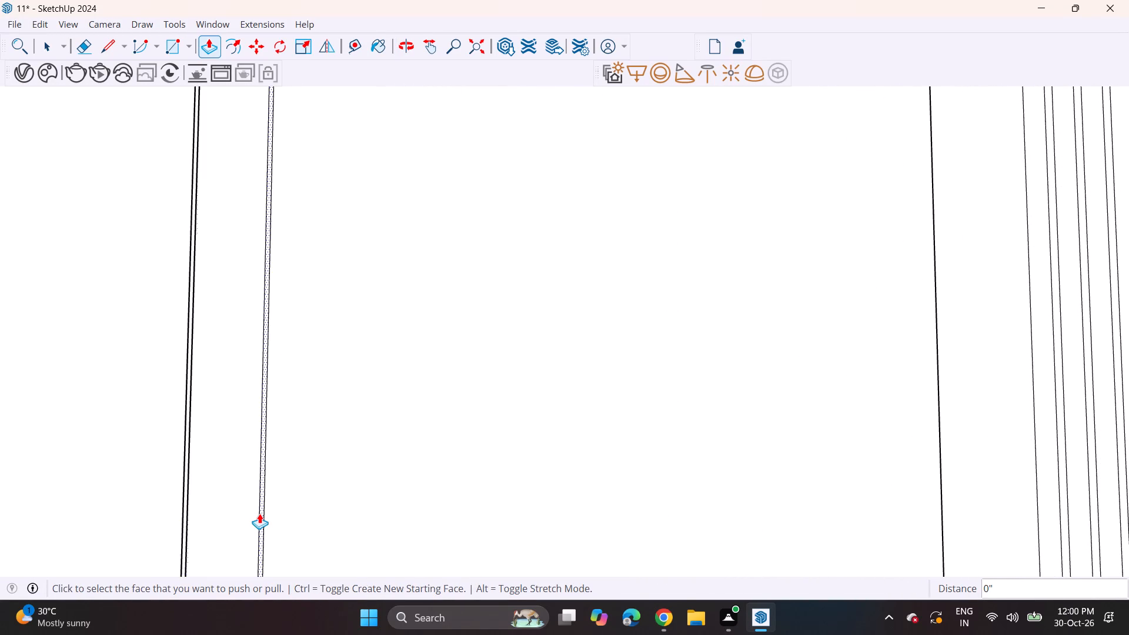
double_click(259, 513)
Draw a horizontal line about 12' 11/16" long across the upper back wall panels before the flutes, and a level 1' line across the window-side end panel.
scroll(271, 532, down, 10)
shift+middle_drag(343, 529, 361, 503)
scroll(362, 502, up, 1)
scroll(362, 502, down, 10)
shift+middle_drag(363, 503, 510, 478)
middle_drag(496, 477, 476, 477)
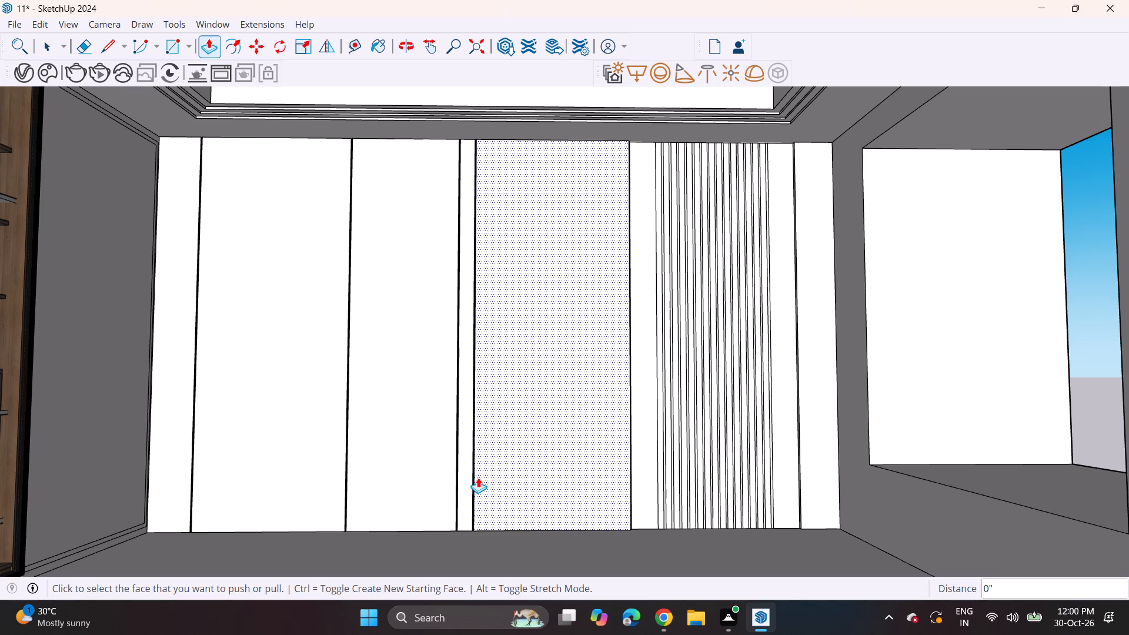
click(102, 48)
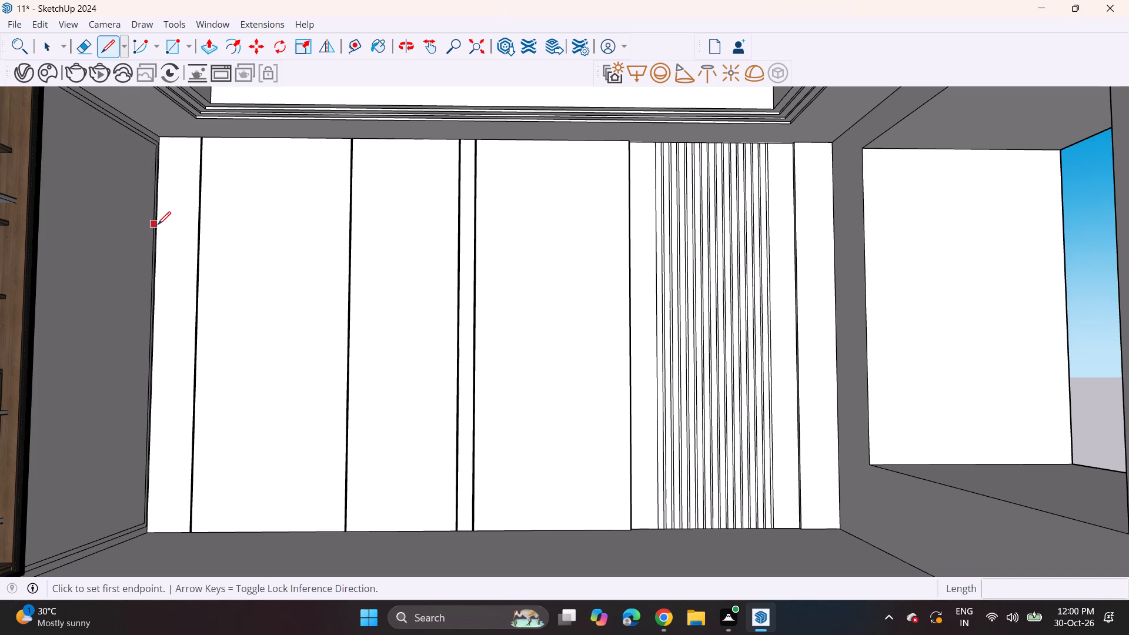
scroll(159, 226, up, 6)
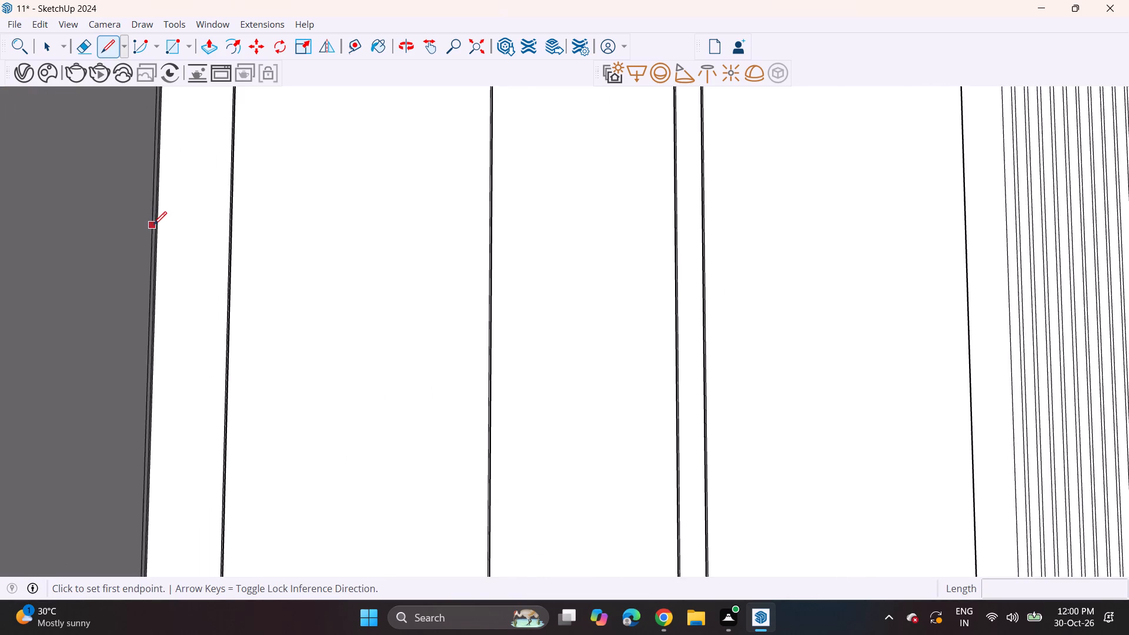
scroll(165, 226, up, 4)
click(157, 219)
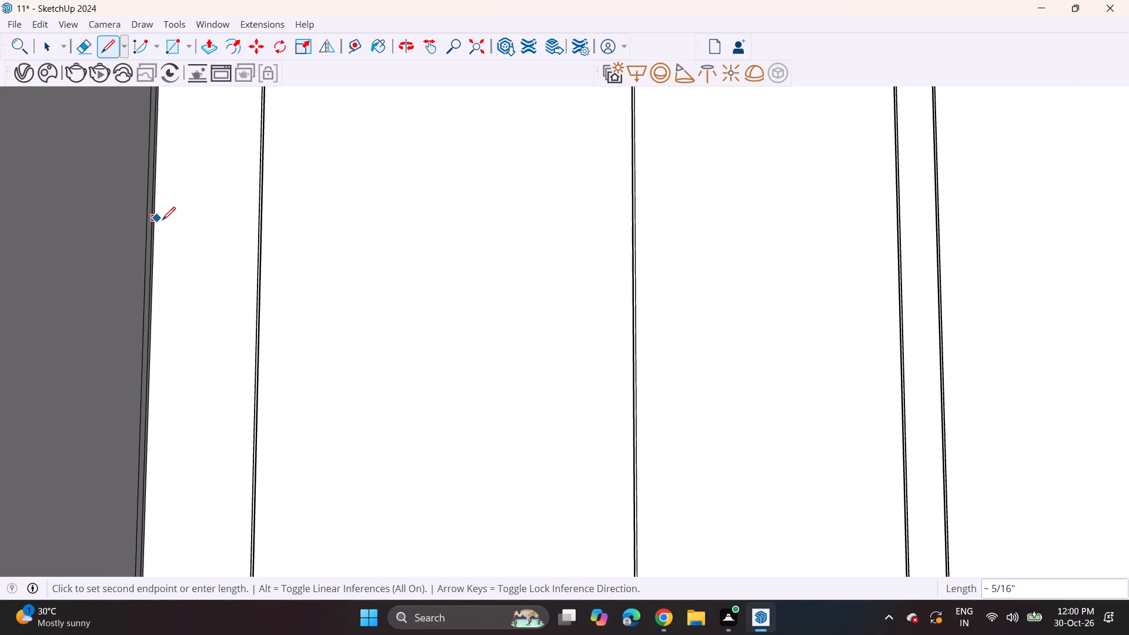
scroll(169, 222, down, 11)
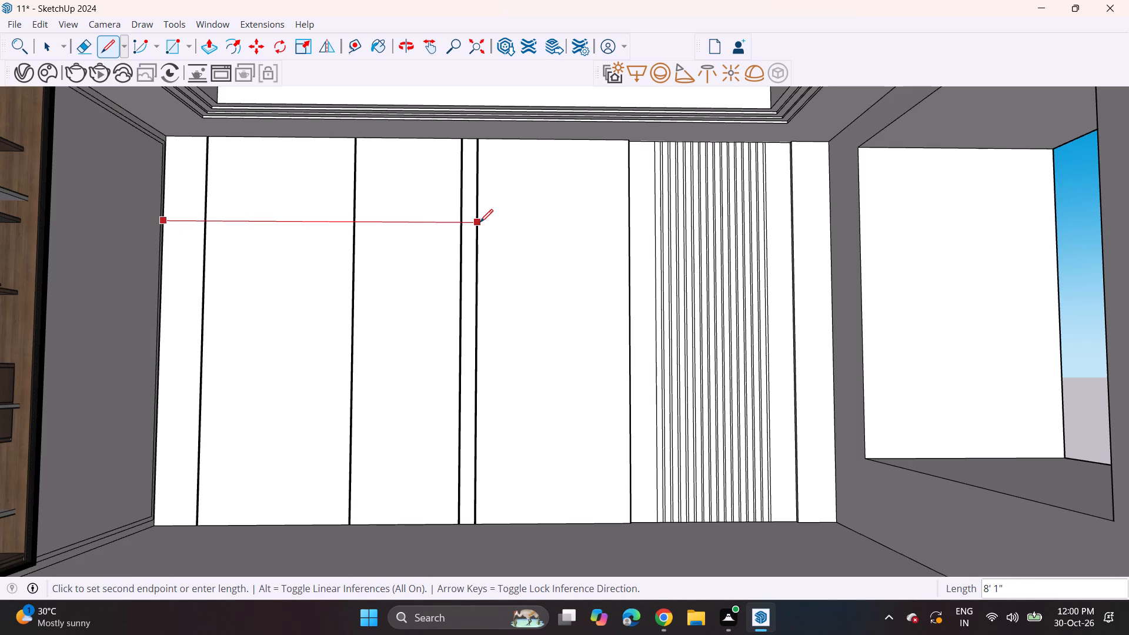
click(630, 228)
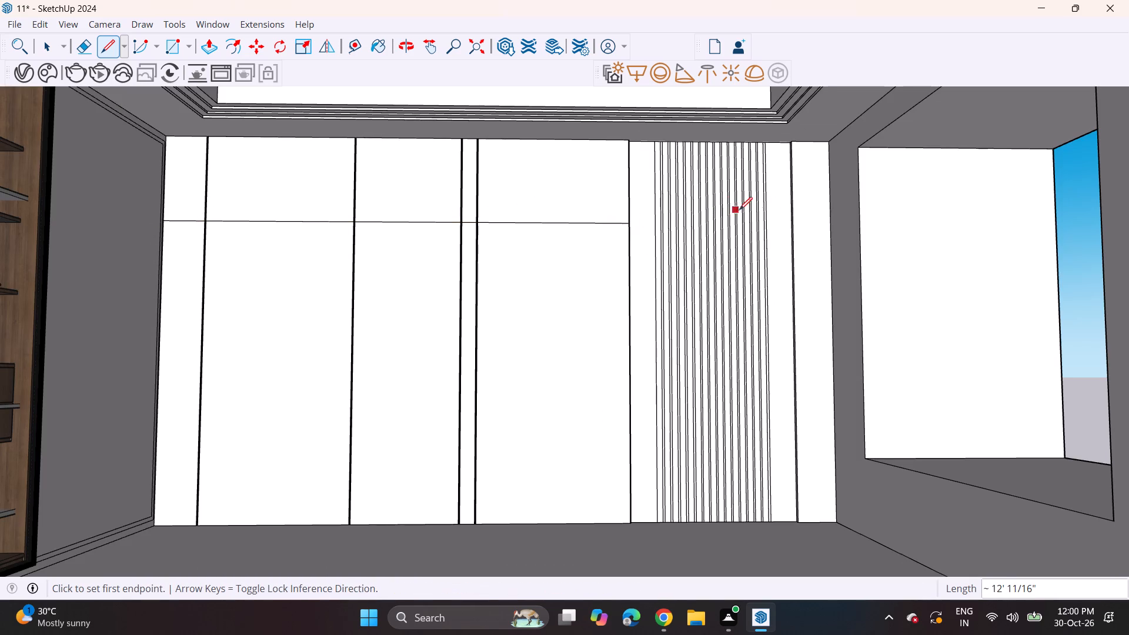
click(796, 226)
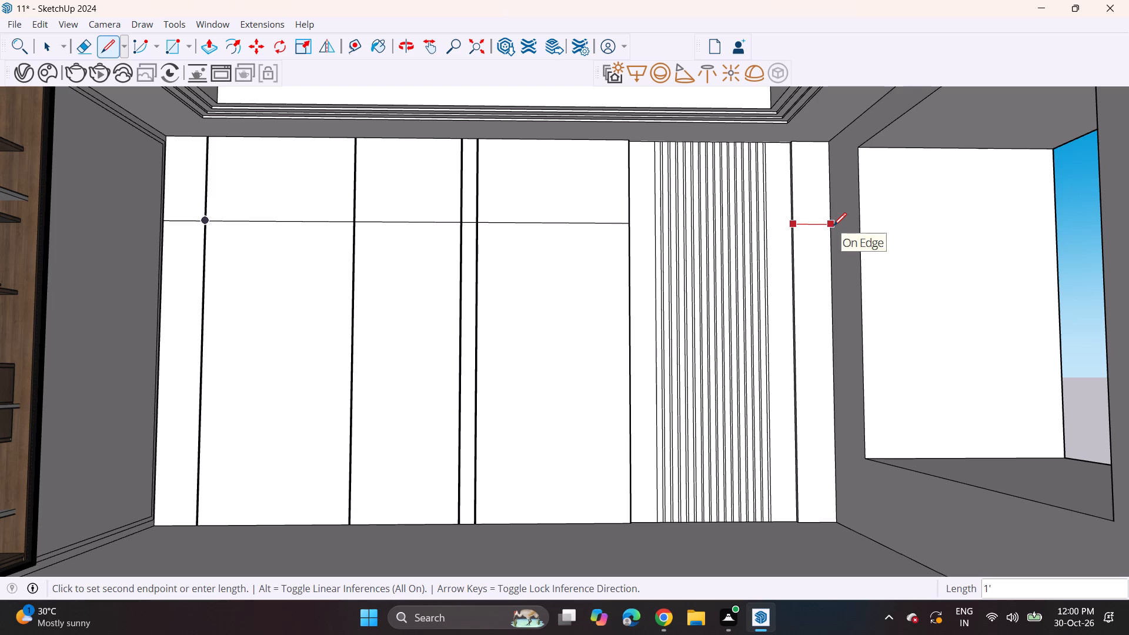
click(833, 226)
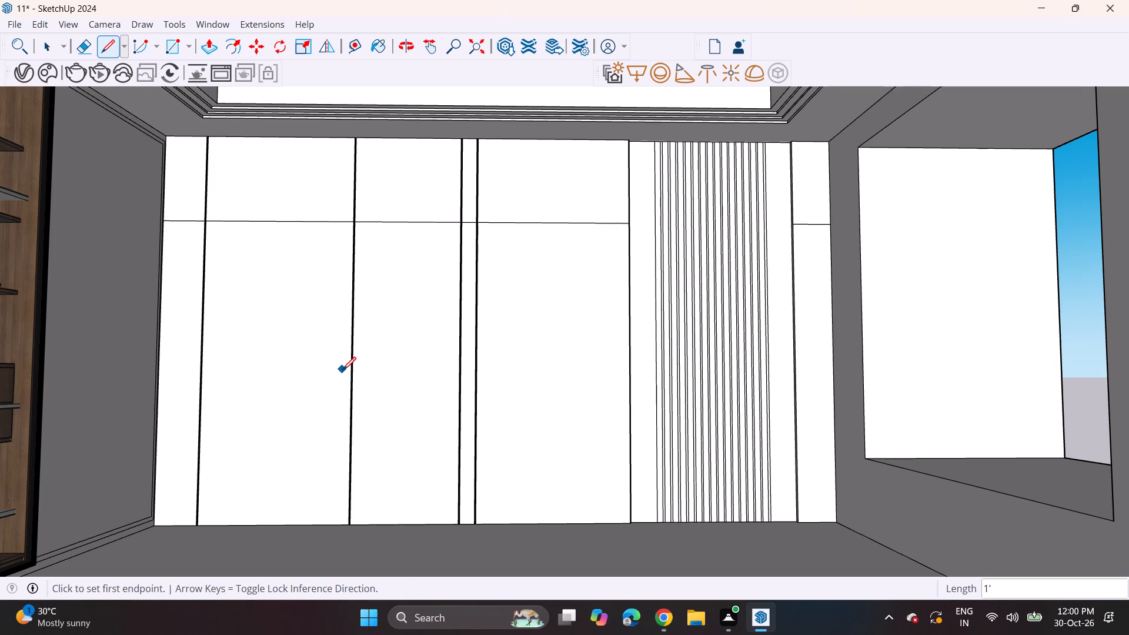
Copy the horizontal line on the back wall's wardrobe-corner panel slightly downwards to outline a thin horizontal joint.
scroll(343, 370, down, 4)
scroll(201, 290, up, 6)
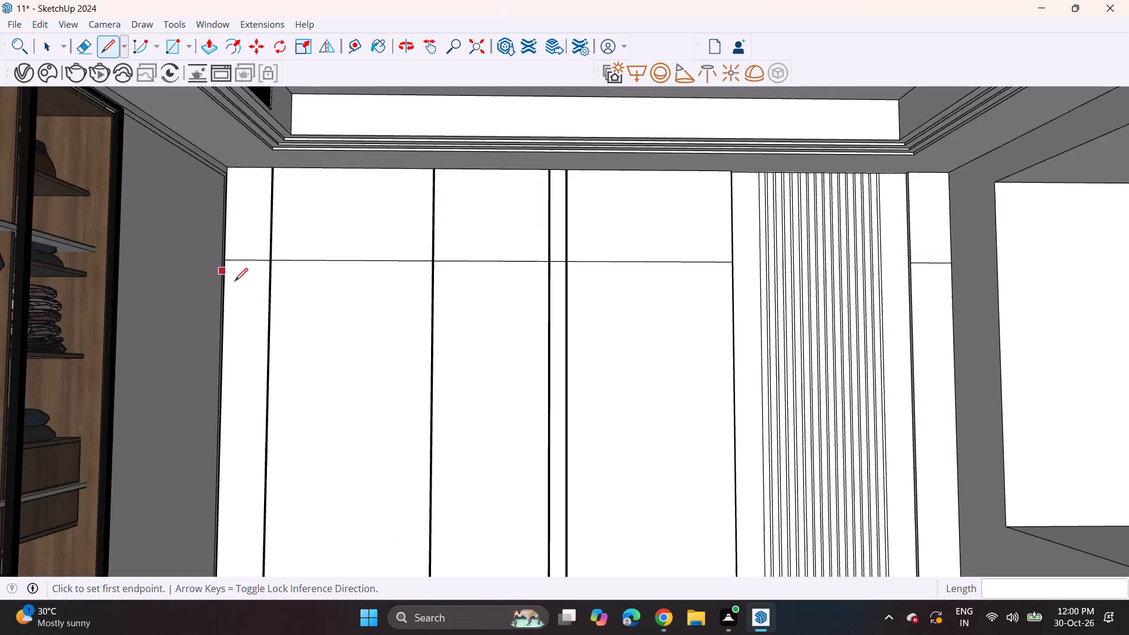
scroll(235, 281, up, 14)
key(space)
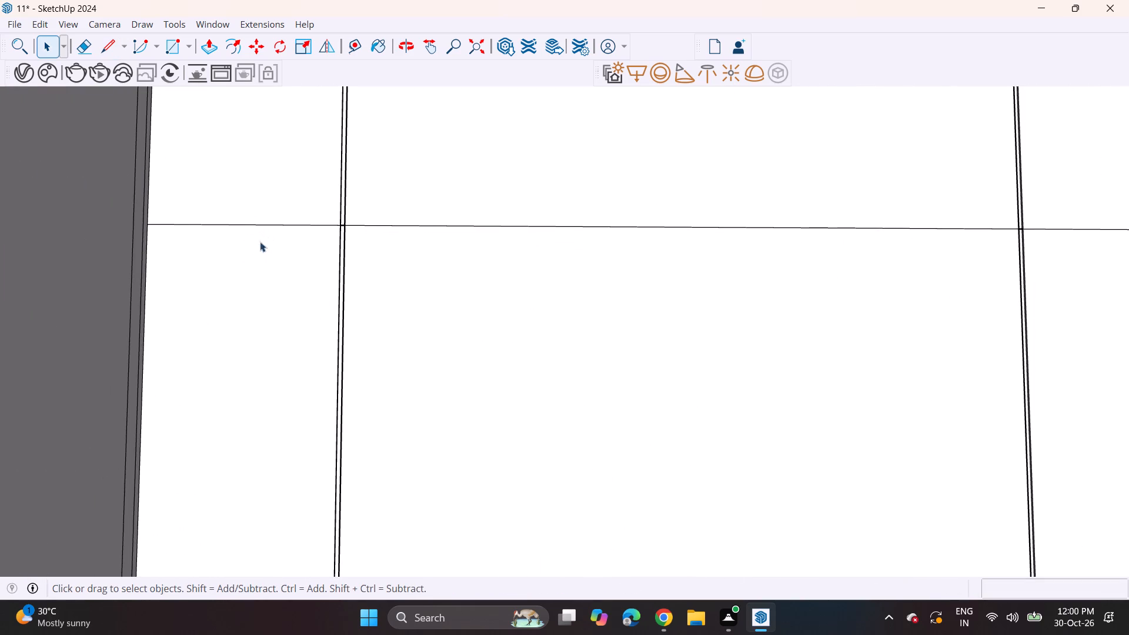
scroll(276, 235, up, 2)
scroll(276, 234, down, 1)
scroll(276, 234, up, 2)
click(276, 223)
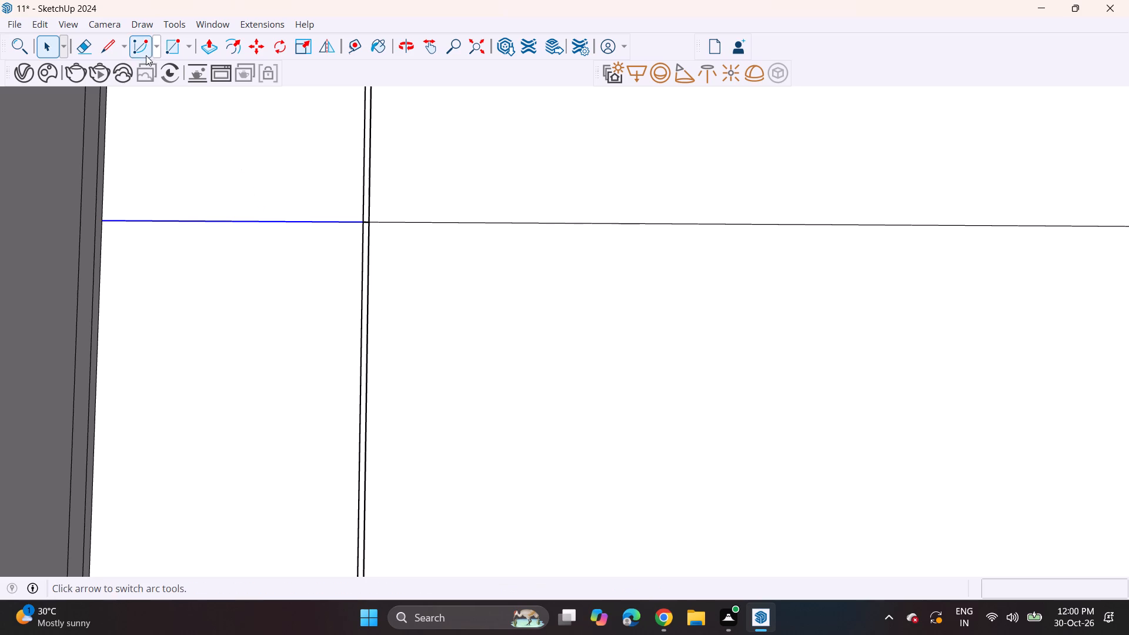
click(265, 47)
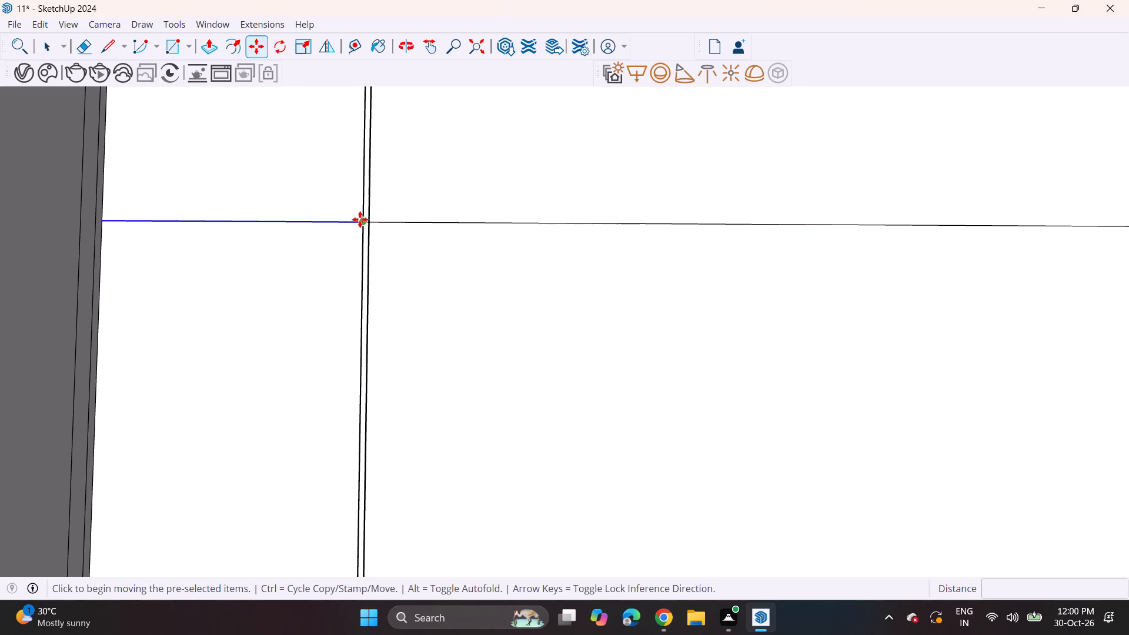
click(359, 221)
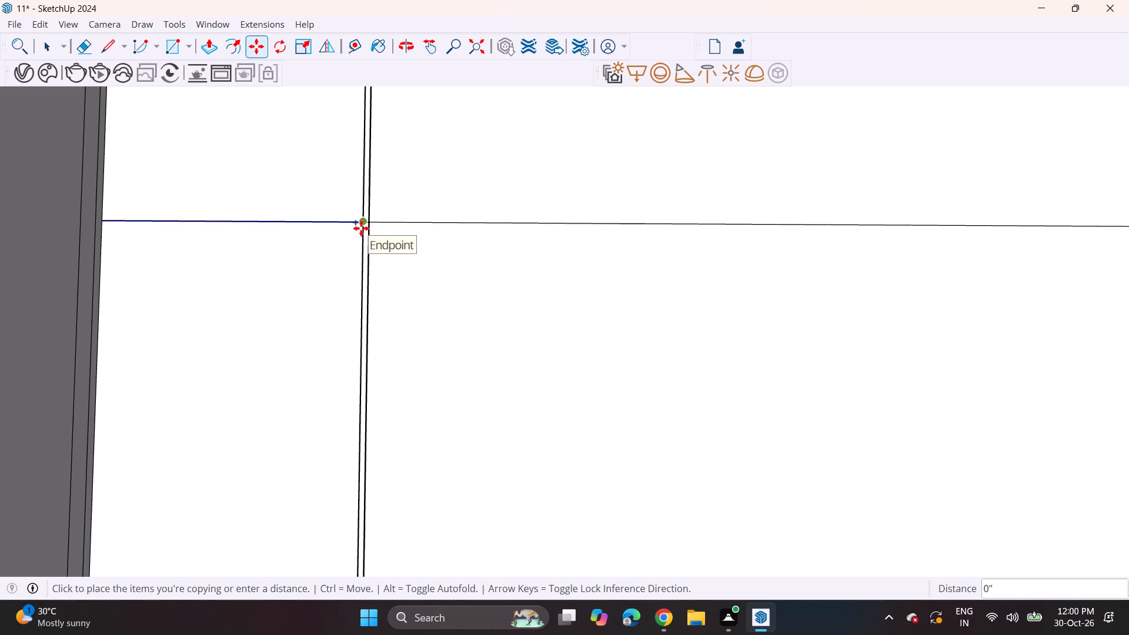
click(361, 233)
key(space)
Copy the horizontal line on the next two back wall panels about 5/16" downwards to outline thin horizontal joints.
click(414, 226)
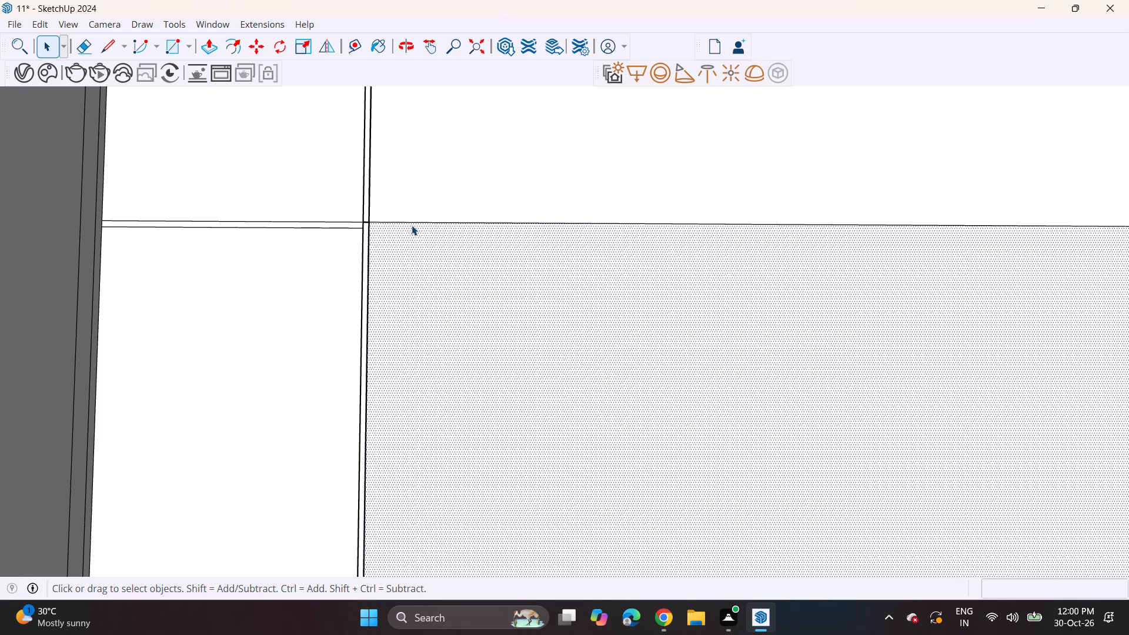
click(412, 224)
click(259, 54)
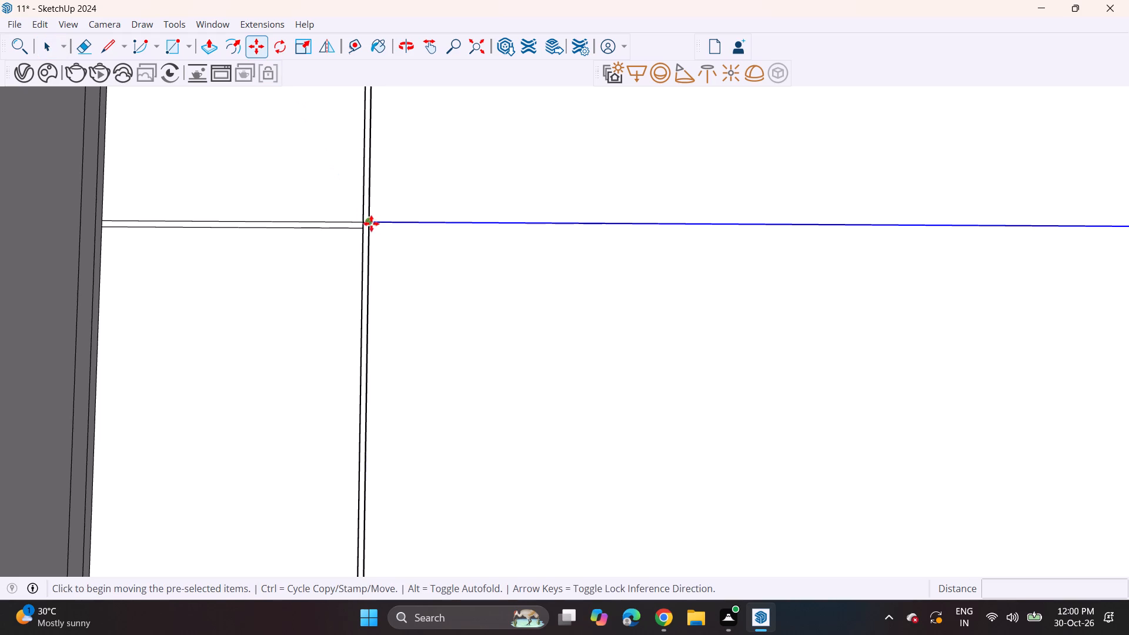
click(370, 222)
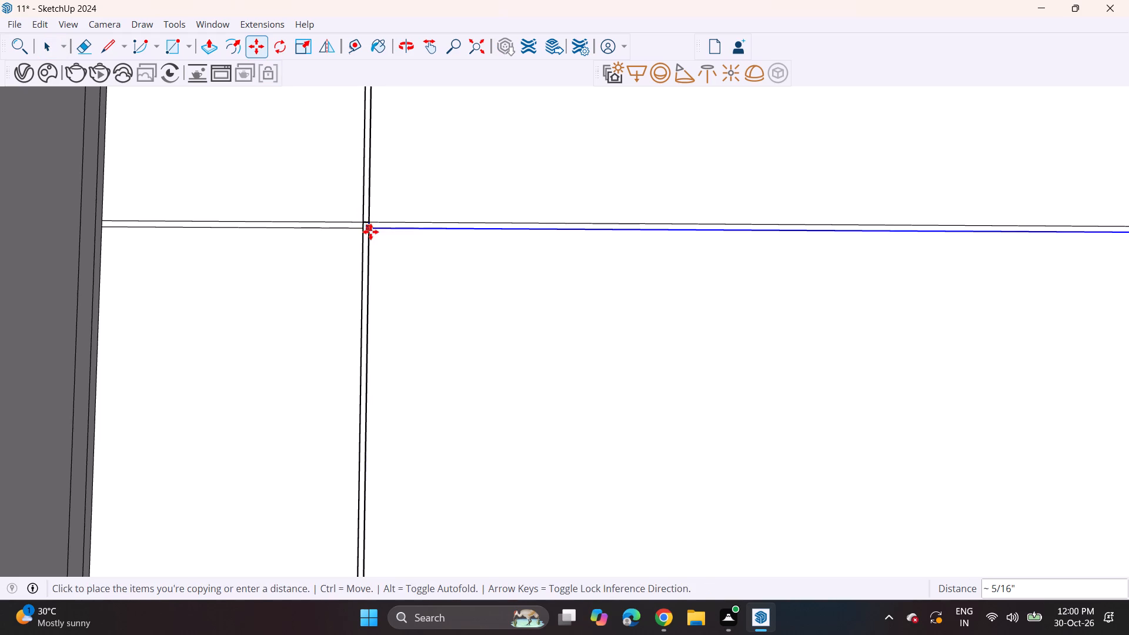
click(370, 232)
scroll(377, 245, down, 6)
shift+middle_drag(680, 242, 0, 273)
key(space)
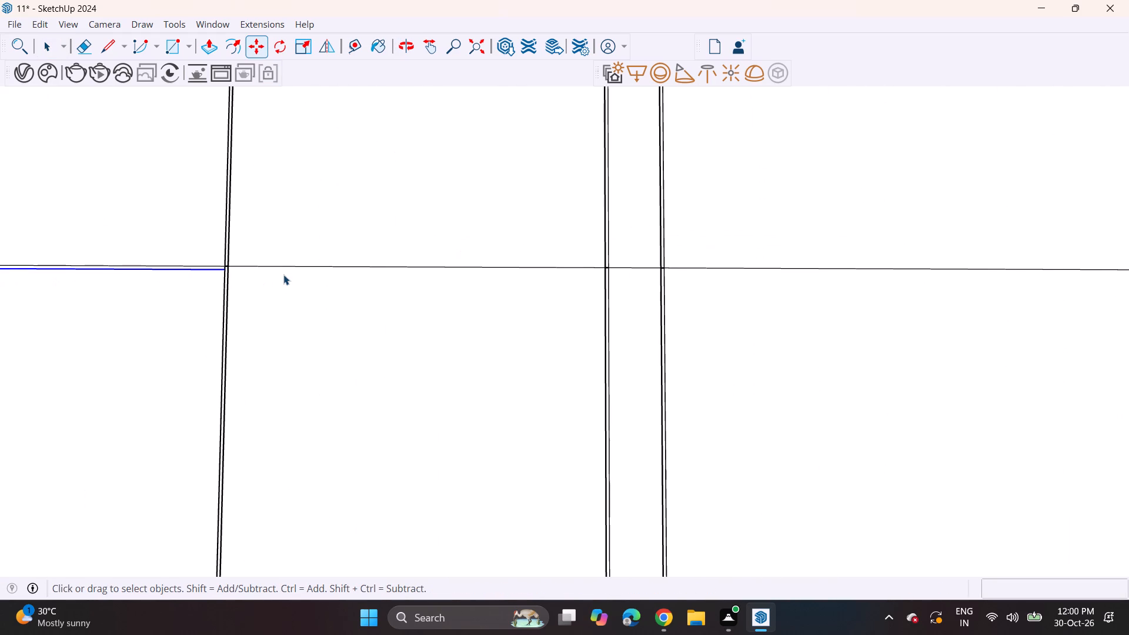
key(space)
click(285, 266)
click(250, 50)
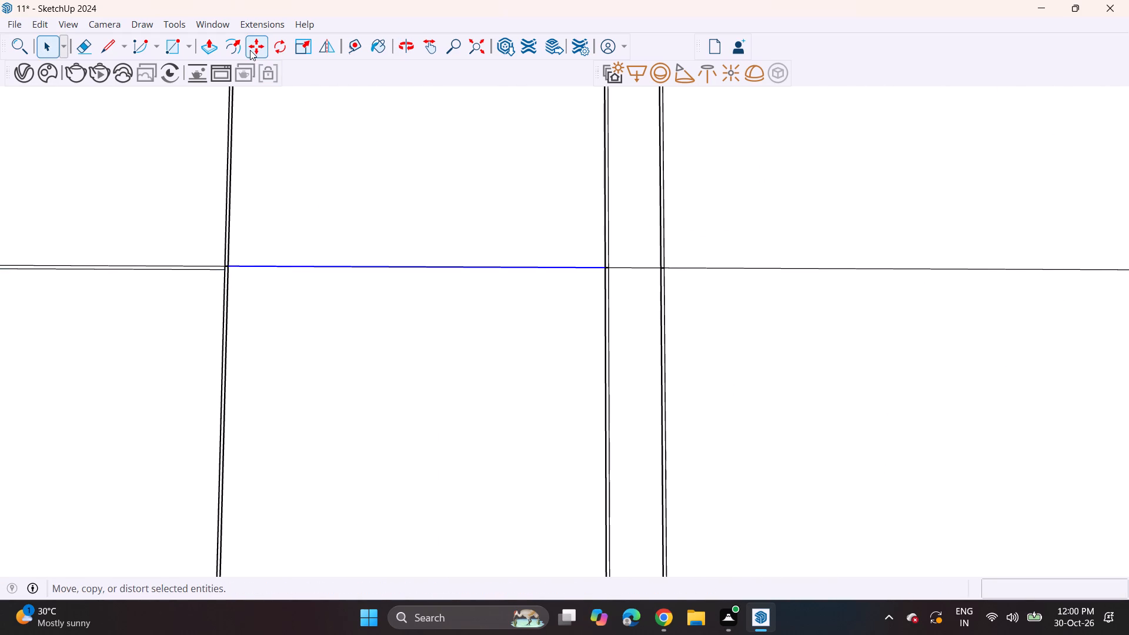
click(228, 268)
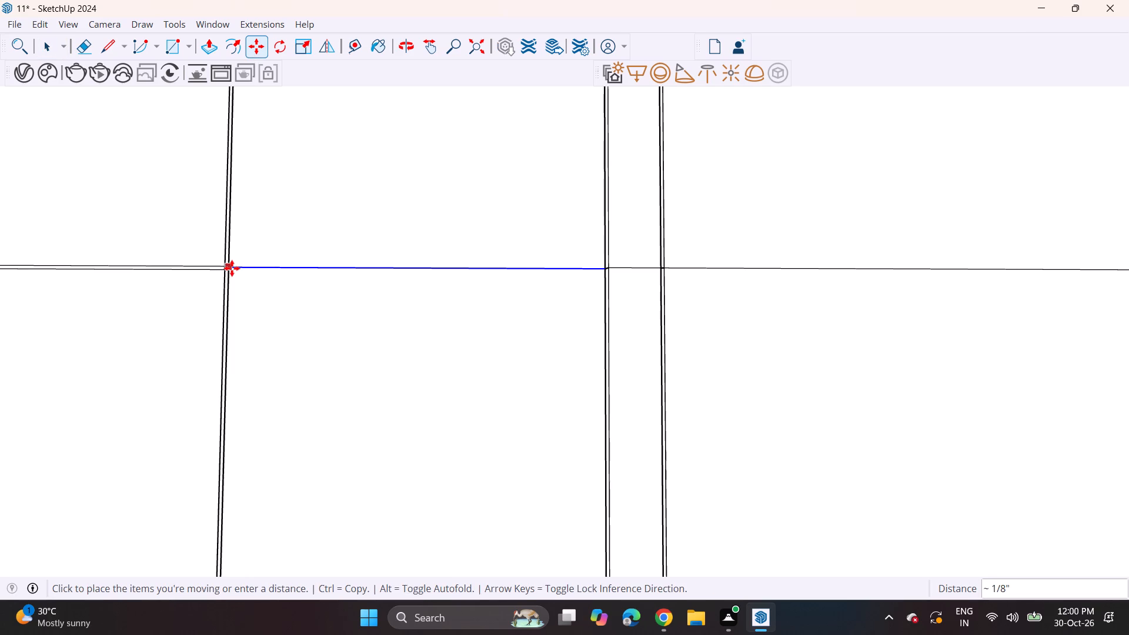
click(231, 275)
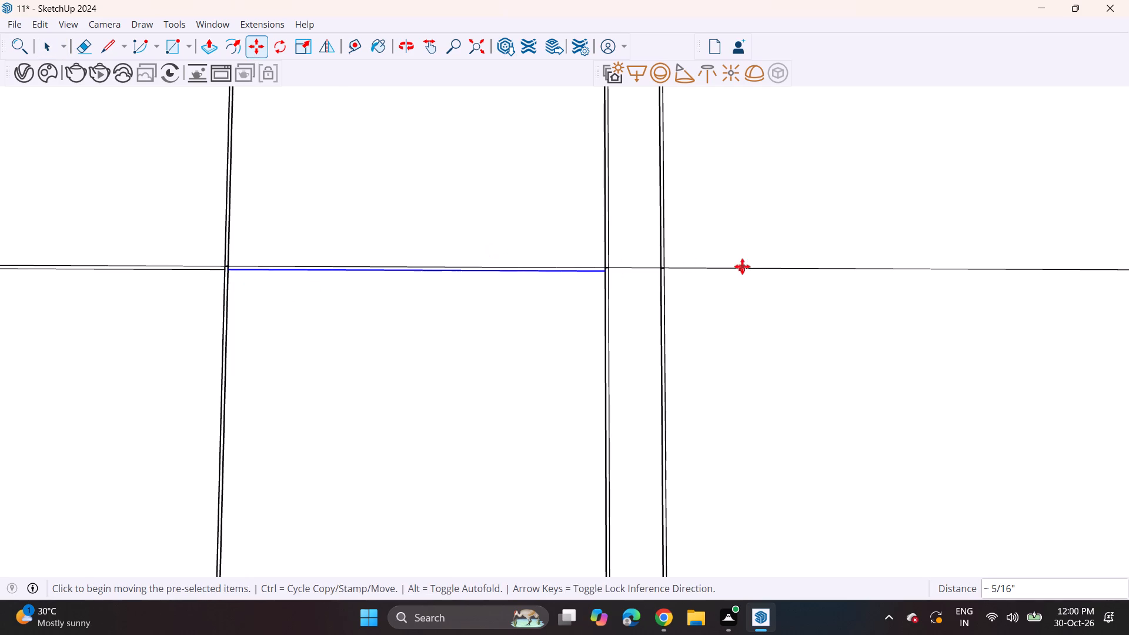
Copy the horizontal line on the wide panel just before the flutes slightly downwards to outline its horizontal joint.
key(space)
click(729, 270)
shift+middle_drag(720, 277, 142, 289)
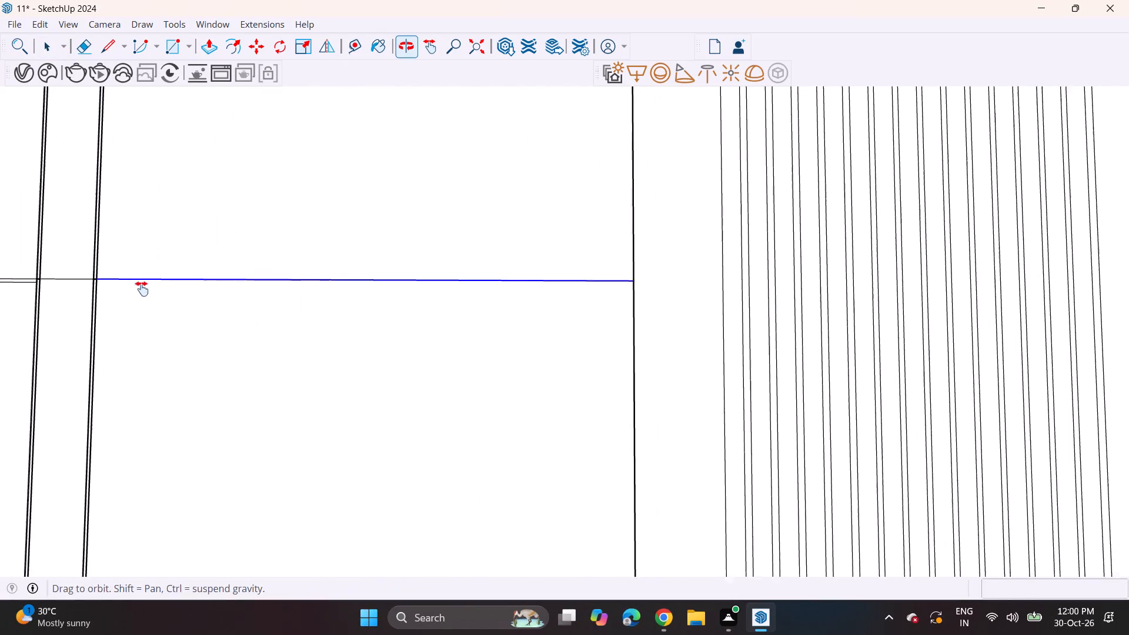
shift+middle_drag(142, 289, 141, 289)
click(250, 44)
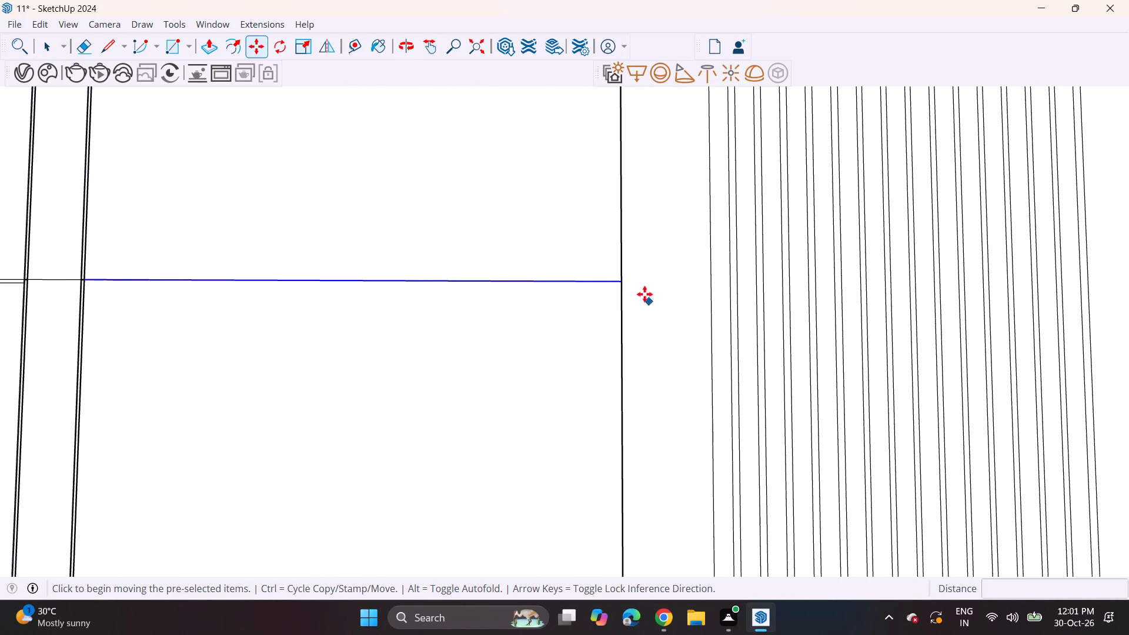
click(622, 281)
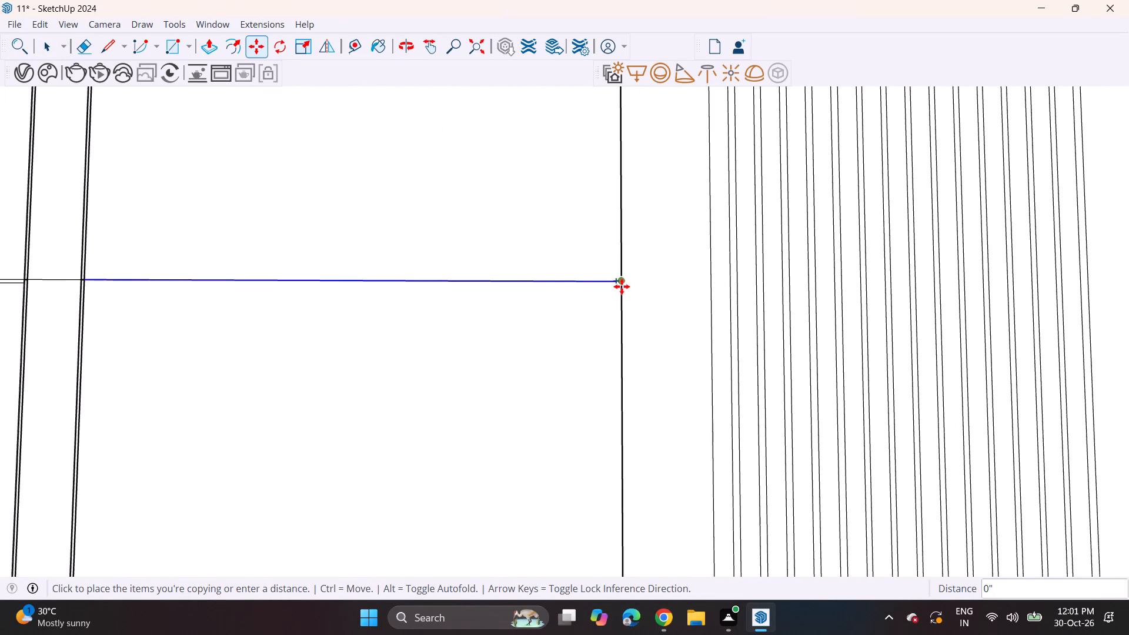
click(623, 290)
key(space)
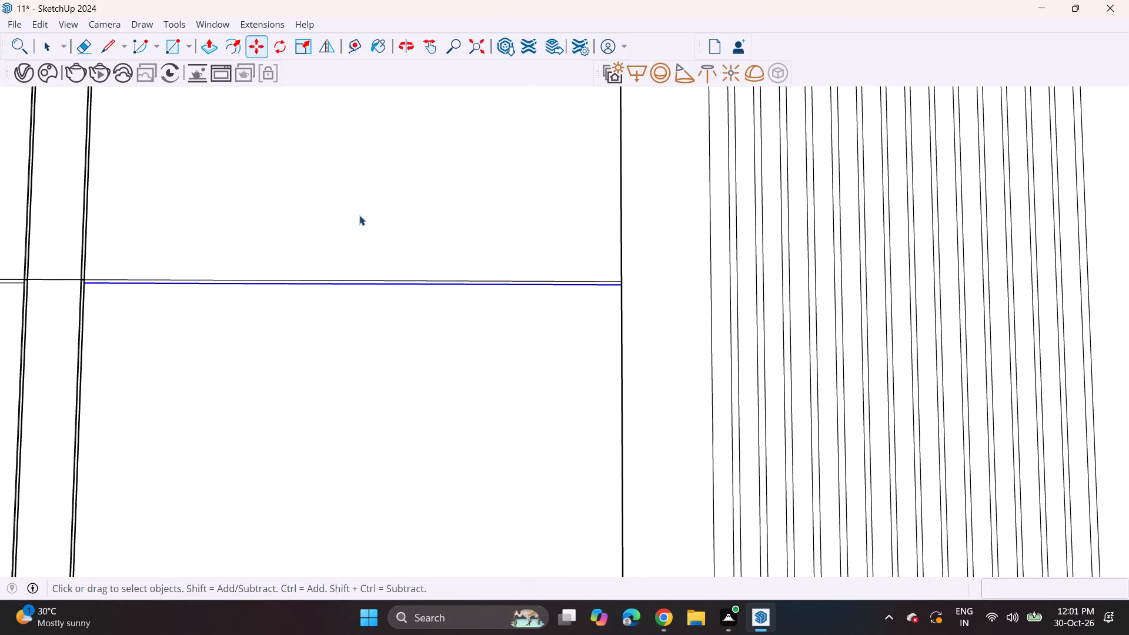
Repeat the 1/8" Push/Pull on the horizontal joint strips of the panels on either side of the narrow panel.
click(211, 49)
scroll(101, 301, up, 10)
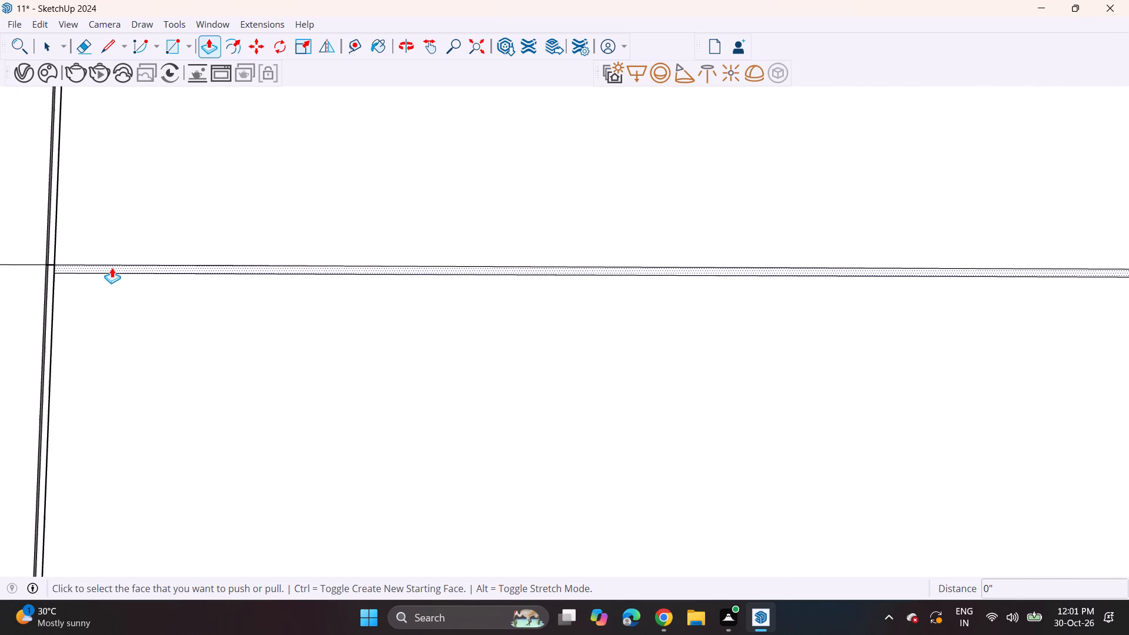
double_click(112, 268)
scroll(113, 276, down, 6)
shift+middle_drag(97, 337, 532, 395)
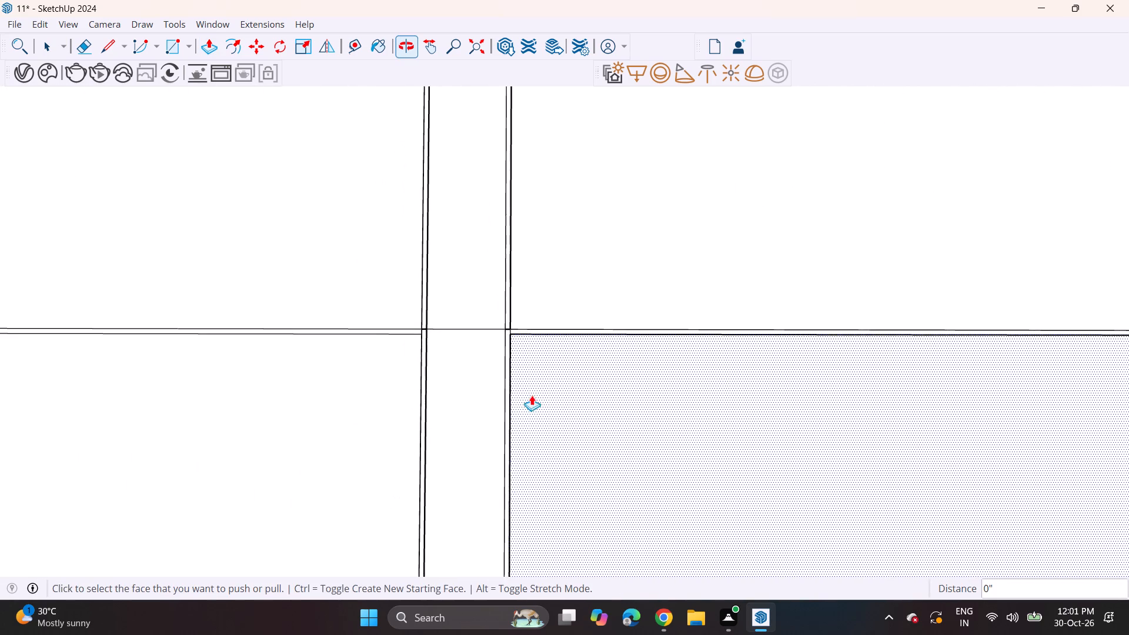
scroll(370, 340, up, 3)
double_click(378, 328)
Repeat the 1/8" Push/Pull on the horizontal joint strips of the two remaining panels, ending at the wardrobe corner.
scroll(378, 328, down, 10)
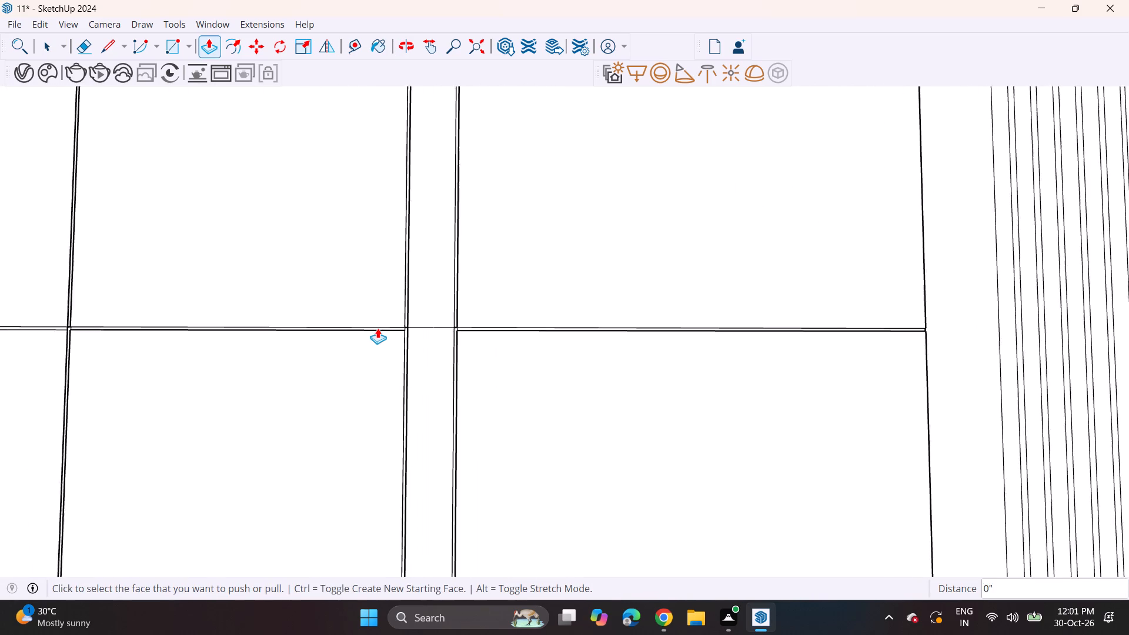
middle_drag(366, 333, 663, 314)
scroll(380, 316, up, 8)
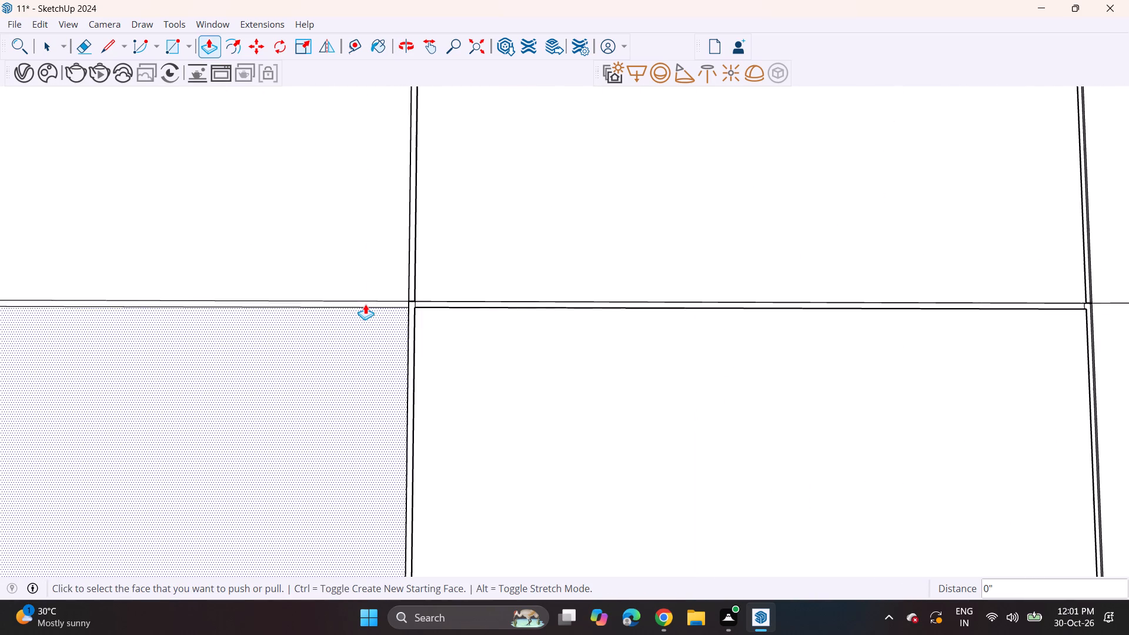
double_click(365, 304)
scroll(365, 304, down, 11)
shift+middle_drag(346, 333, 689, 316)
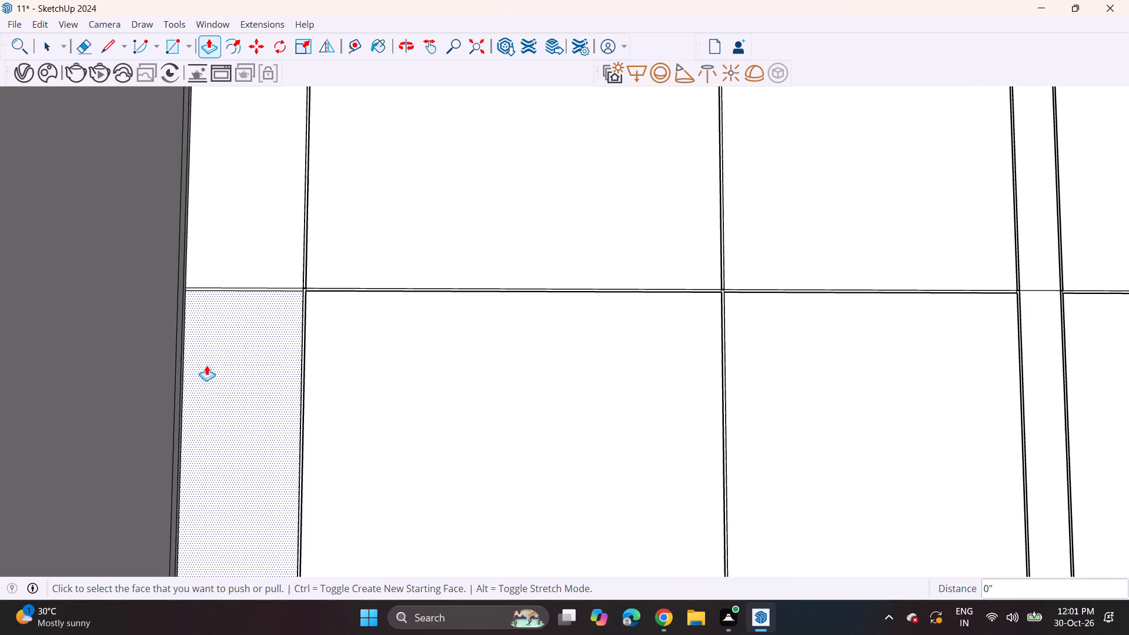
scroll(202, 302, up, 4)
double_click(273, 287)
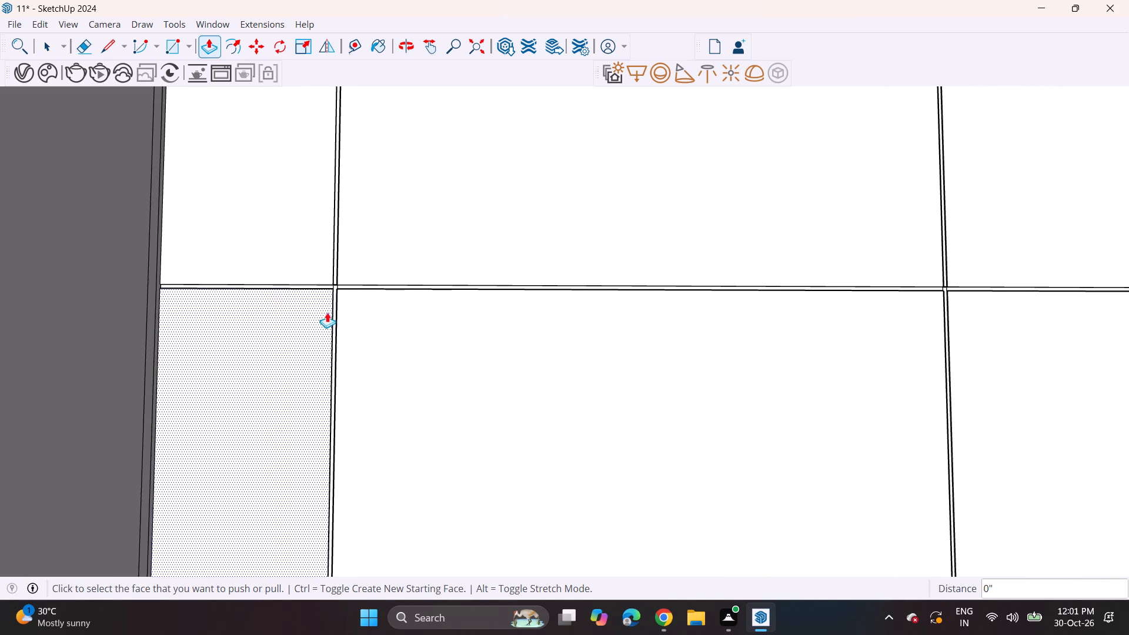
Copy the horizontal line on the narrow back wall panel downwards, level with the lower edge of the neighbouring horizontal joints.
scroll(332, 315, down, 5)
middle_drag(365, 316, 108, 332)
scroll(99, 337, down, 5)
shift+middle_drag(185, 420, 144, 307)
scroll(141, 305, down, 5)
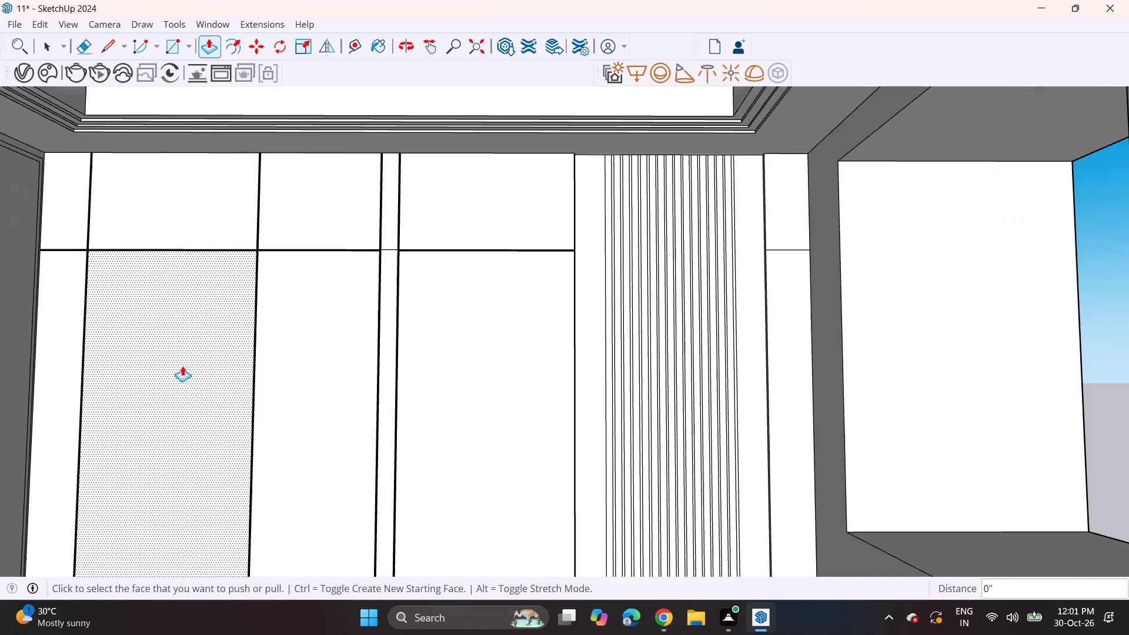
shift+middle_drag(190, 405, 240, 332)
scroll(393, 193, up, 3)
scroll(452, 168, up, 18)
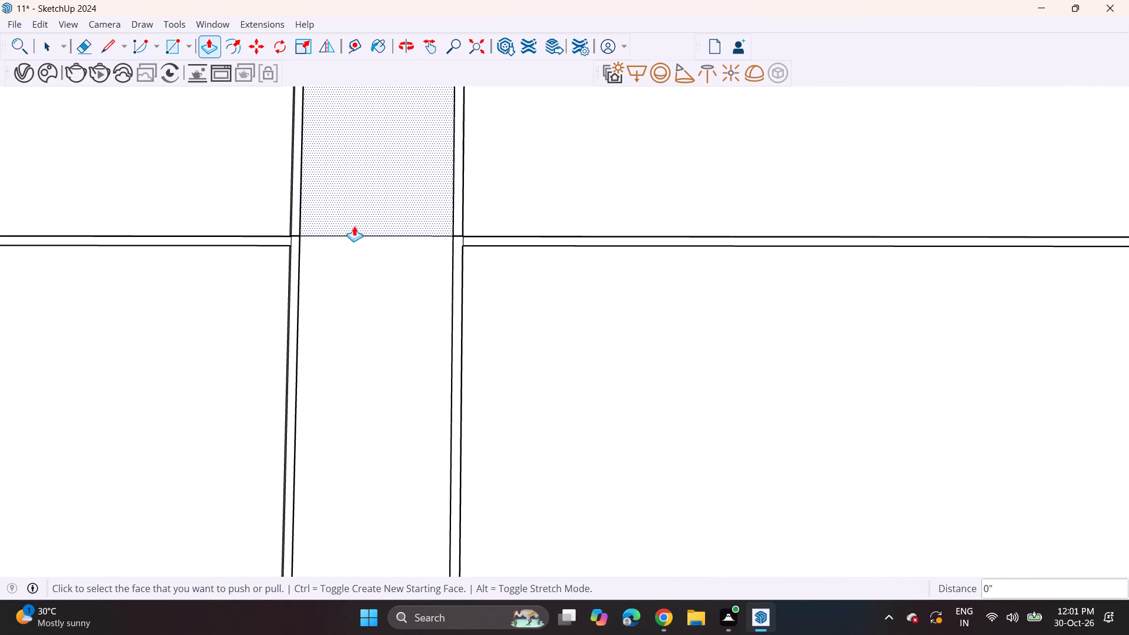
key(space)
click(349, 233)
click(349, 235)
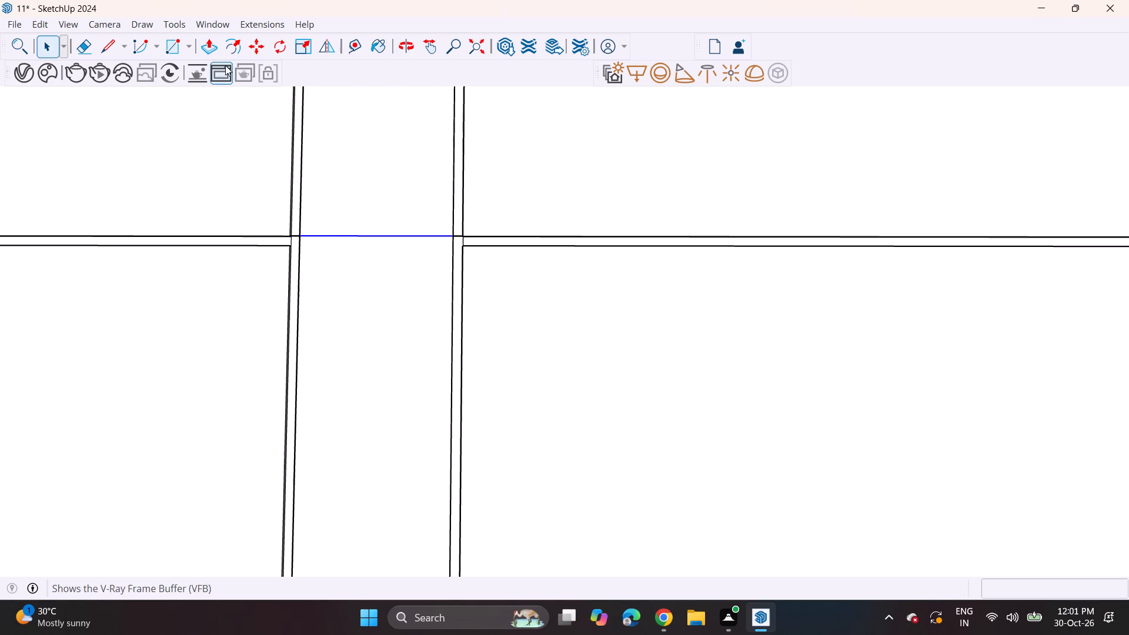
click(249, 46)
click(301, 240)
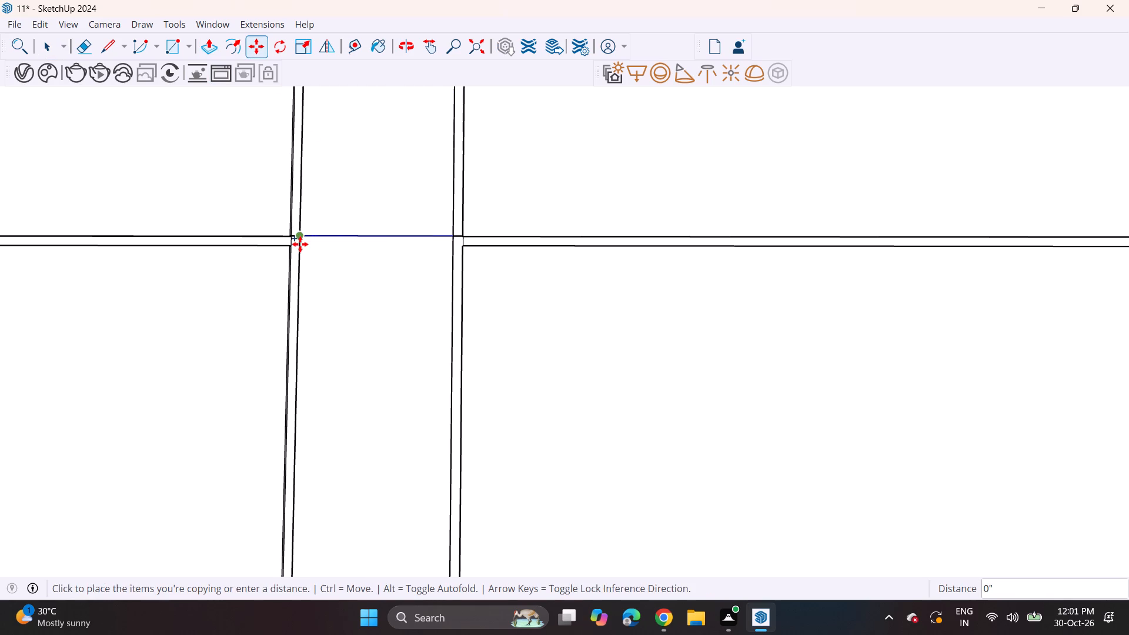
click(299, 248)
Repeat the 1/8" Push/Pull on the narrow panel's horizontal joint strip.
click(207, 54)
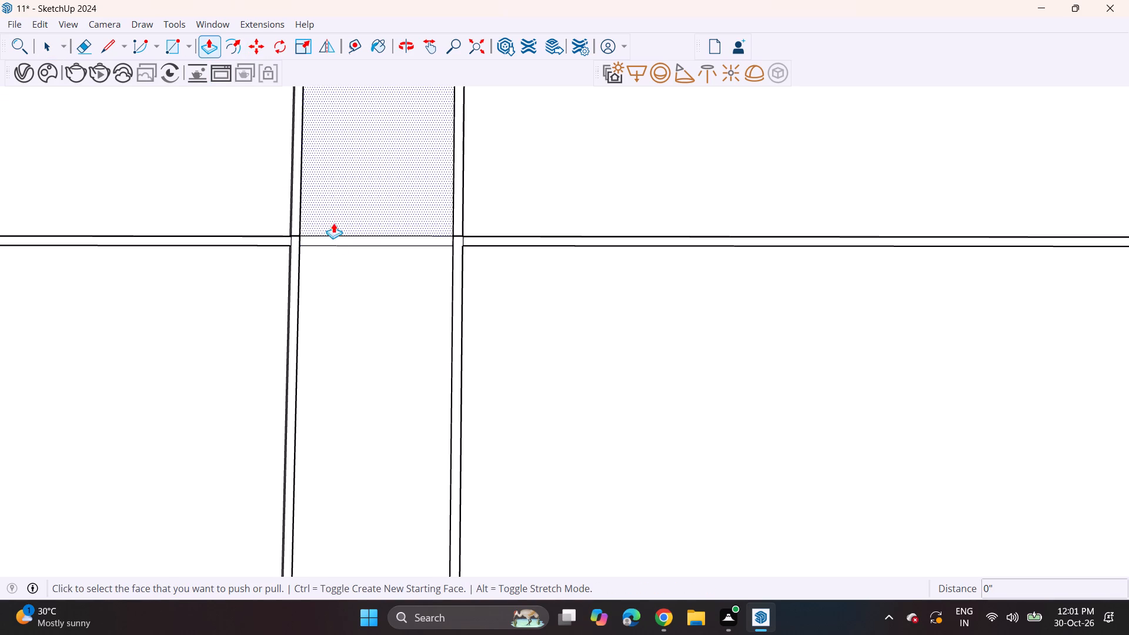
double_click(334, 243)
Pull the plain strip between the wide panel and the flutes outwards by 11/16".
scroll(334, 243, down, 5)
shift+middle_drag(275, 289, 520, 240)
scroll(523, 242, down, 2)
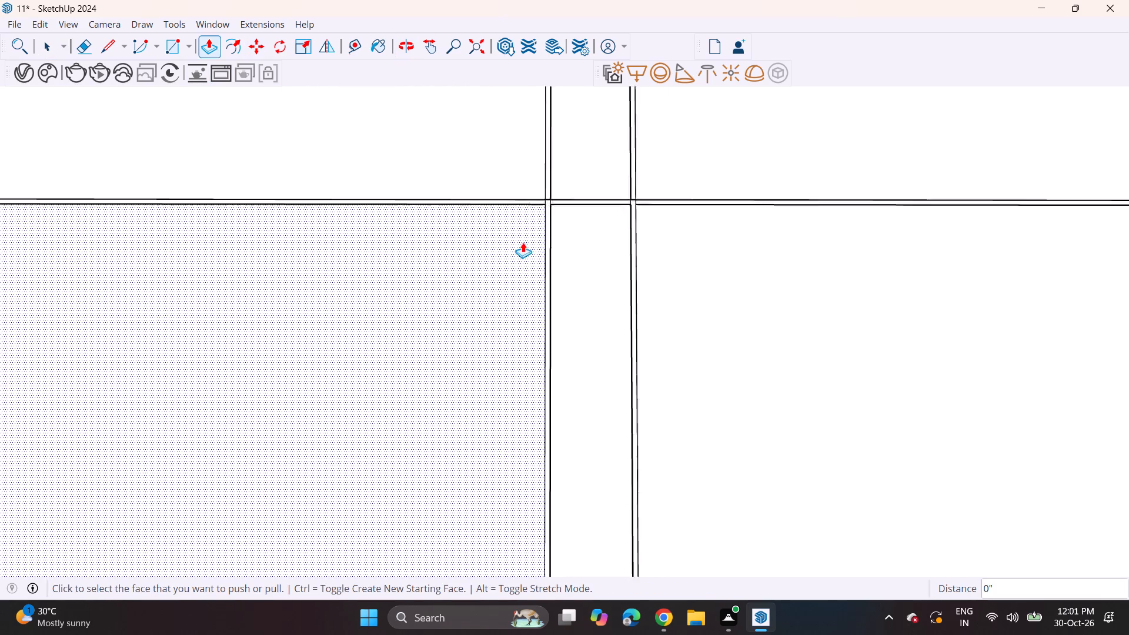
scroll(523, 242, down, 8)
shift+middle_drag(184, 268, 169, 262)
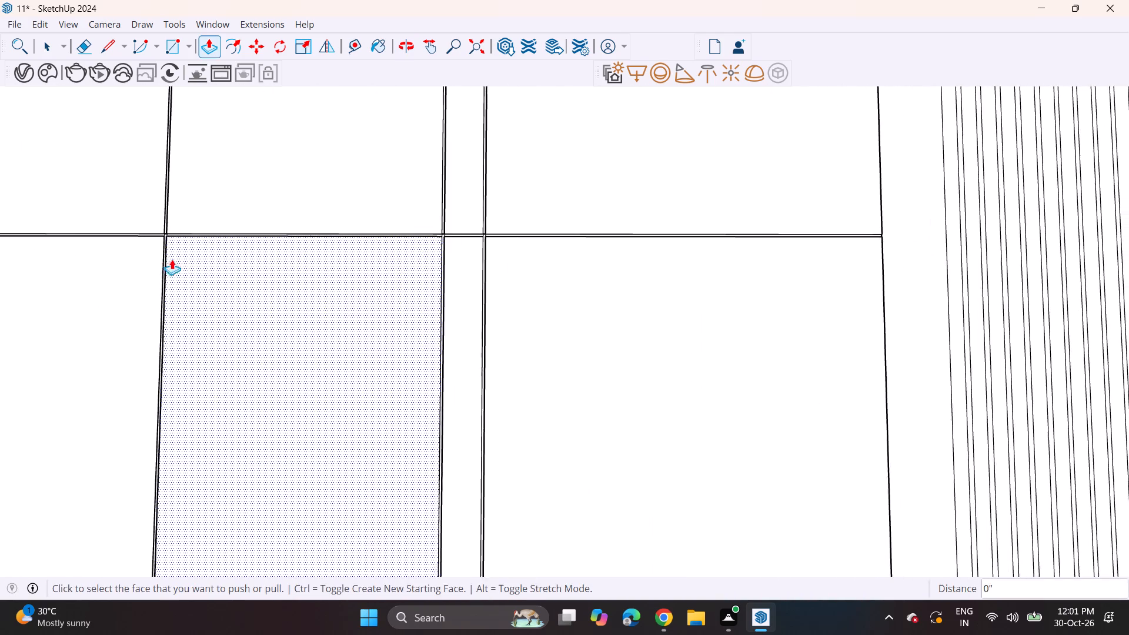
scroll(173, 259, down, 5)
shift+middle_drag(276, 337, 330, 275)
scroll(343, 276, up, 1)
scroll(346, 277, down, 5)
scroll(375, 319, down, 3)
shift+middle_drag(373, 323, 379, 315)
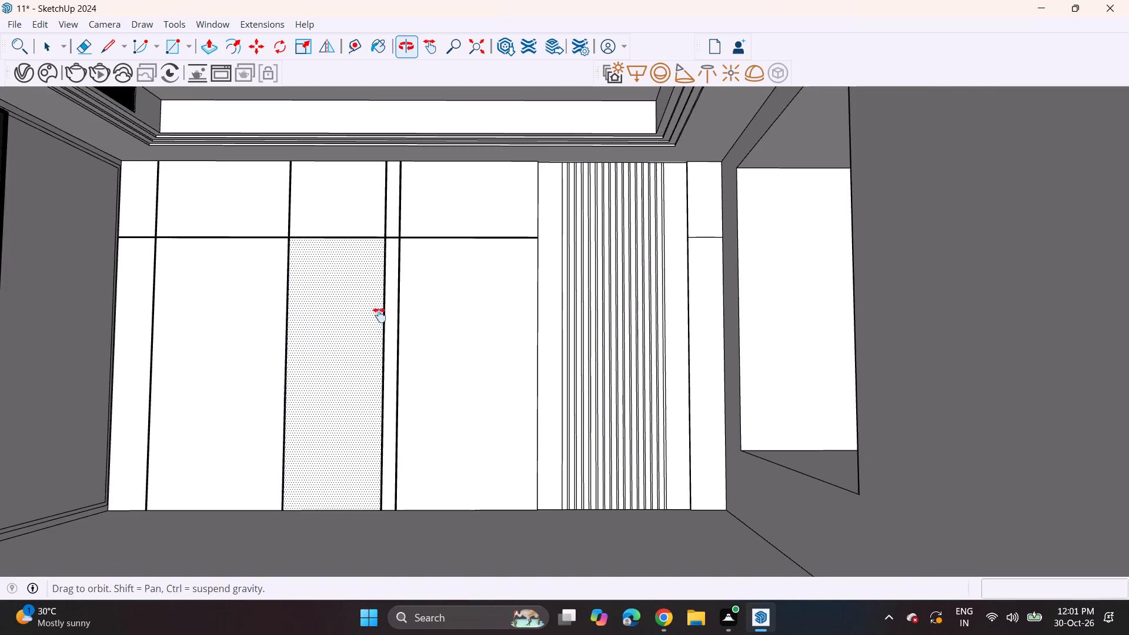
shift+middle_drag(379, 315, 397, 302)
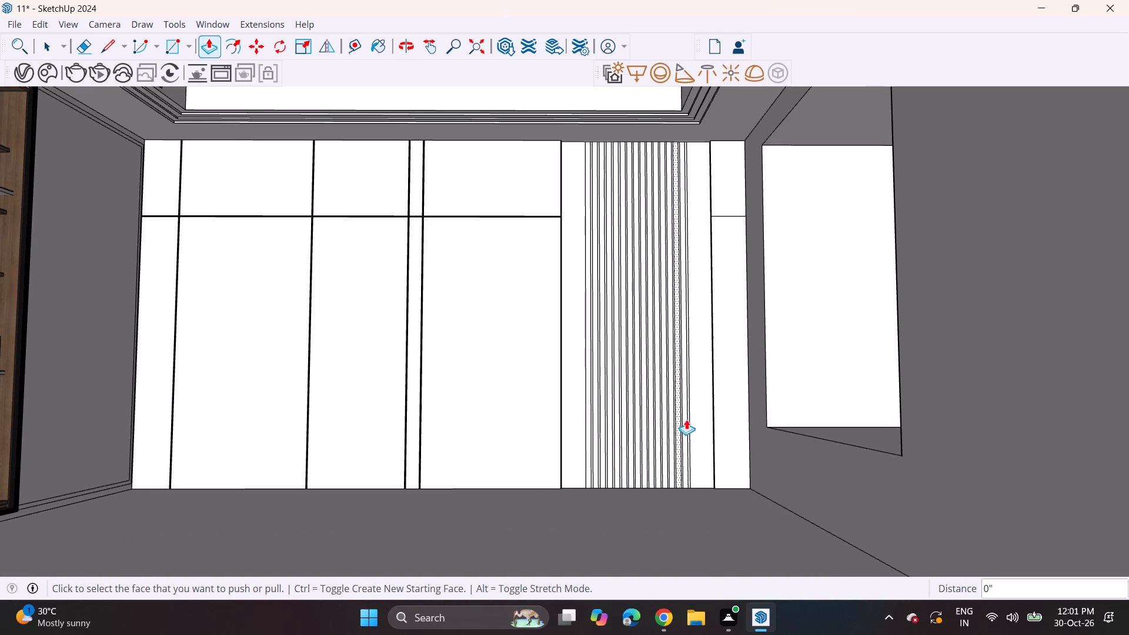
scroll(660, 485, up, 1)
middle_drag(617, 494, 572, 514)
scroll(574, 480, up, 19)
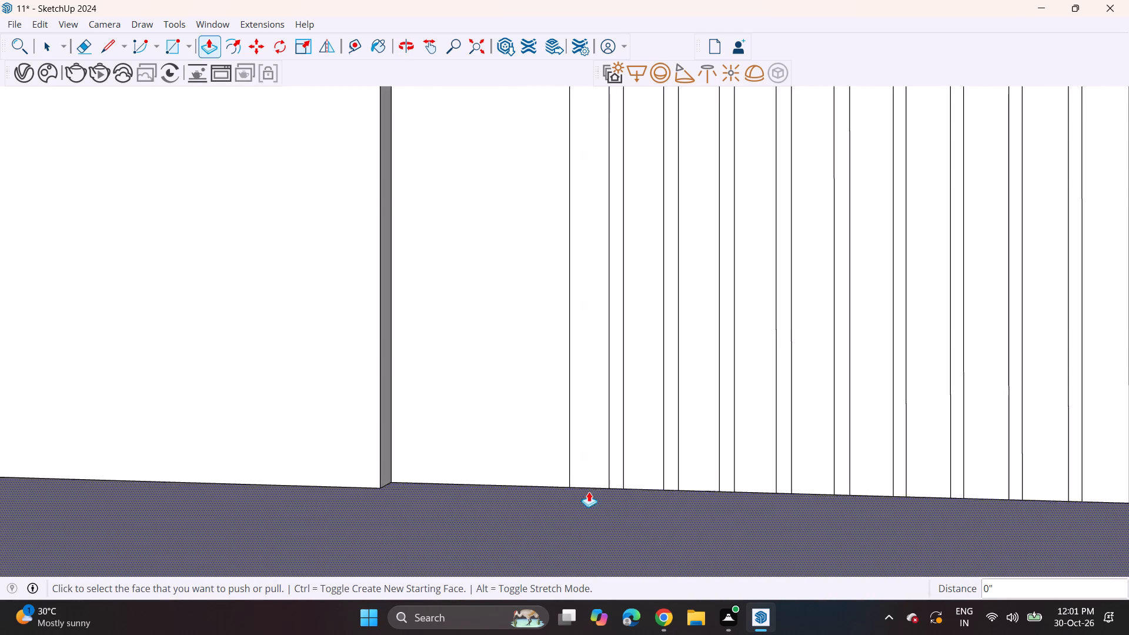
middle_drag(571, 480, 493, 500)
click(516, 472)
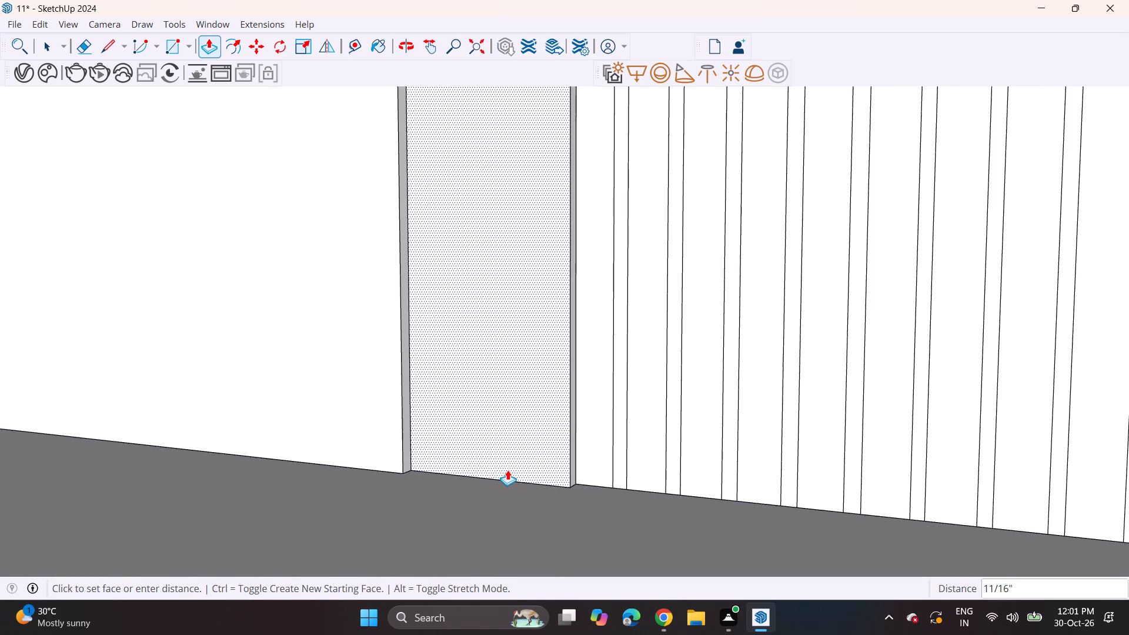
click(507, 470)
Repeat the 11/16" pull on the plain strip between the flutes and the window-side end panel.
scroll(540, 479, down, 3)
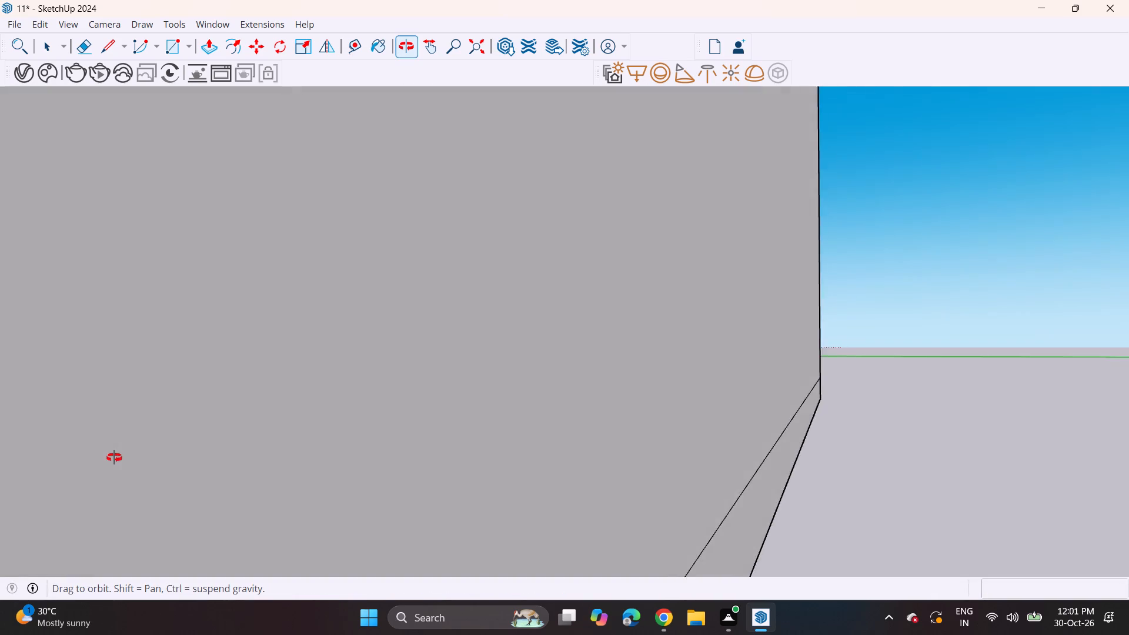
shift+middle_drag(563, 460, 4, 467)
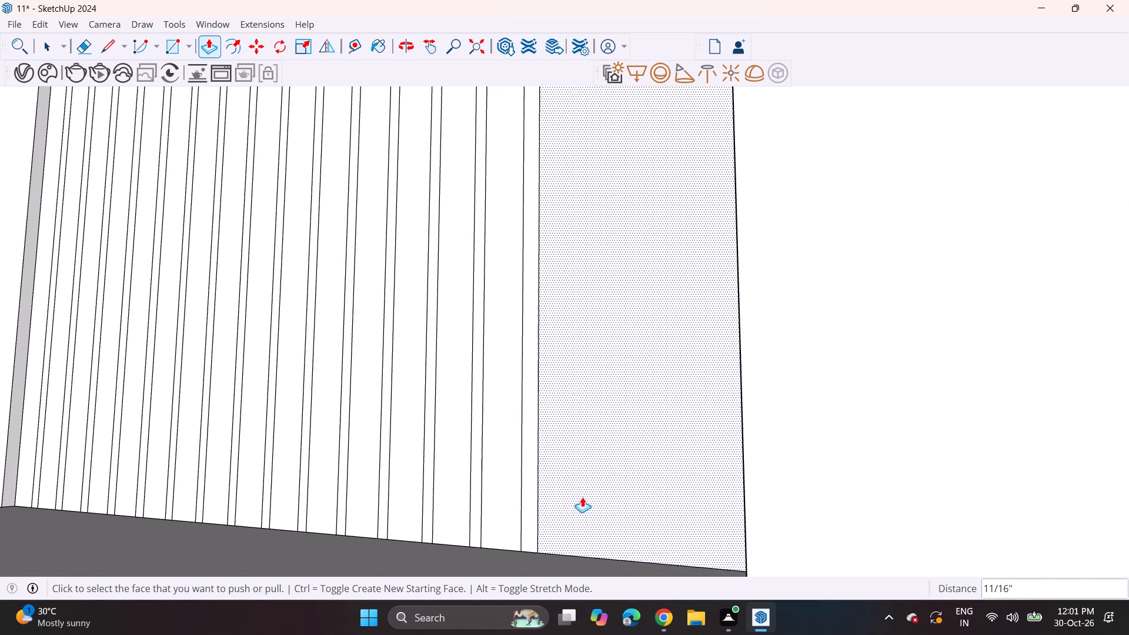
double_click(586, 497)
Pull the first flute strip beside the wide panel's plain strip outwards by 3/8".
scroll(107, 503, up, 1)
shift+middle_drag(122, 504, 333, 520)
scroll(208, 506, up, 7)
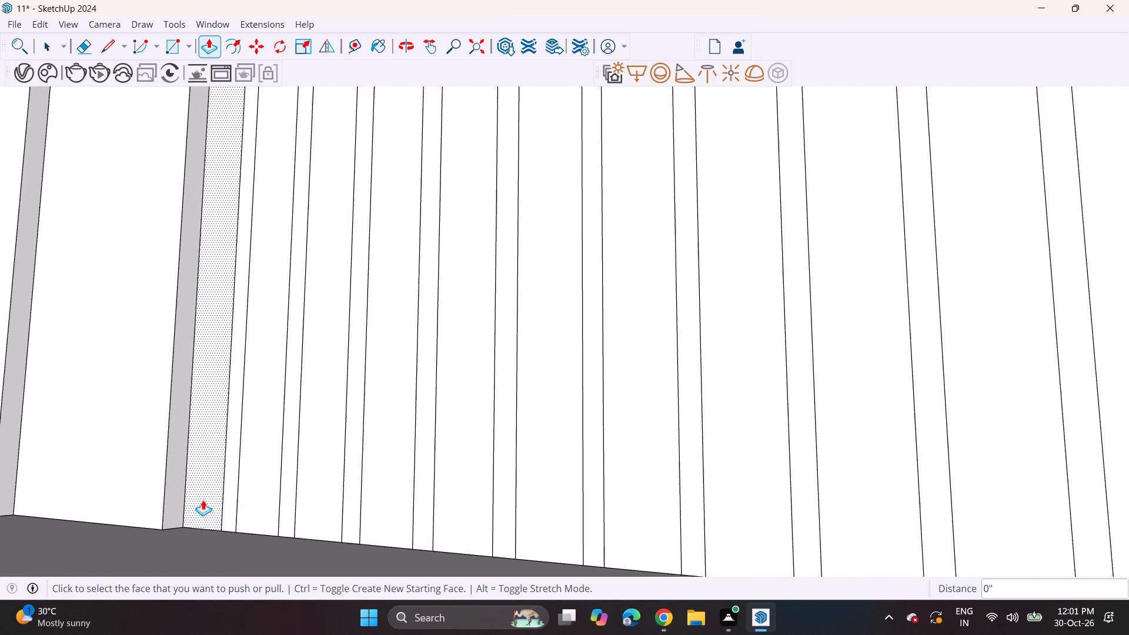
scroll(203, 500, up, 2)
click(202, 500)
click(188, 497)
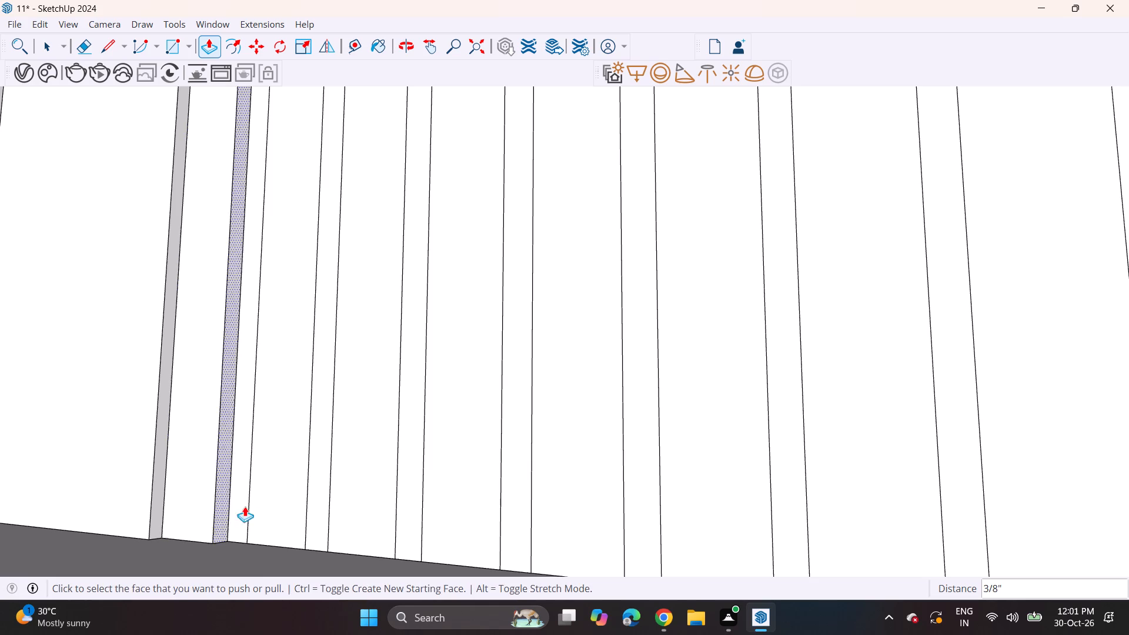
Repeat the 3/8" pull on the next four flute strips after the first one beside the wide panel.
double_click(267, 511)
double_click(349, 506)
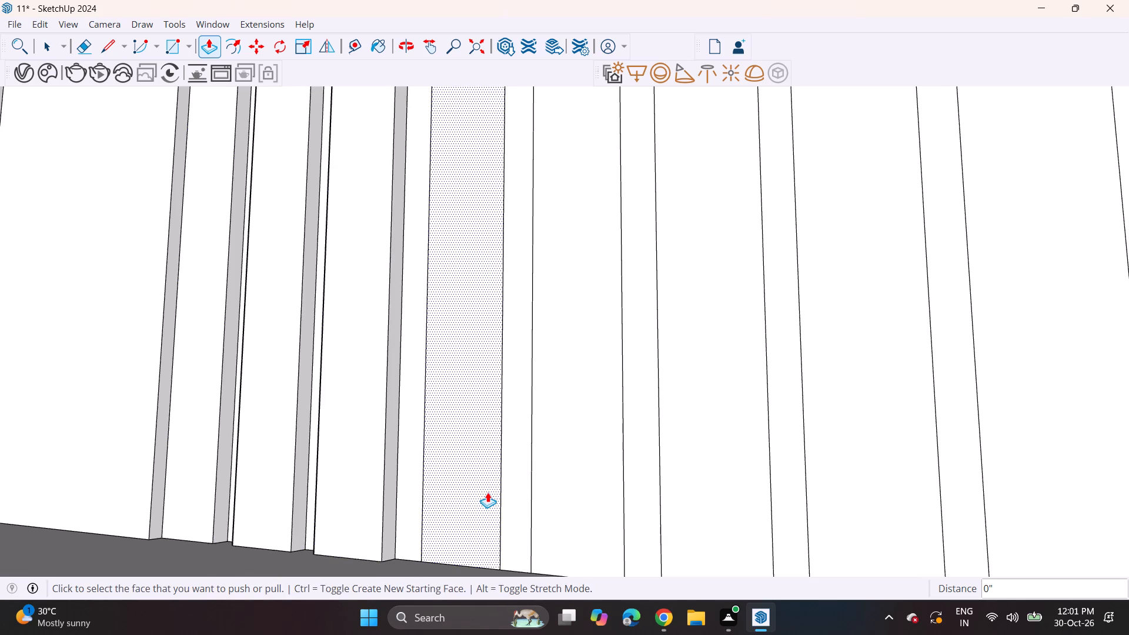
double_click(487, 492)
double_click(567, 480)
Repeat the 3/8" pull on the remaining ten flute strips up to the window-side plain strip.
middle_drag(446, 499, 694, 489)
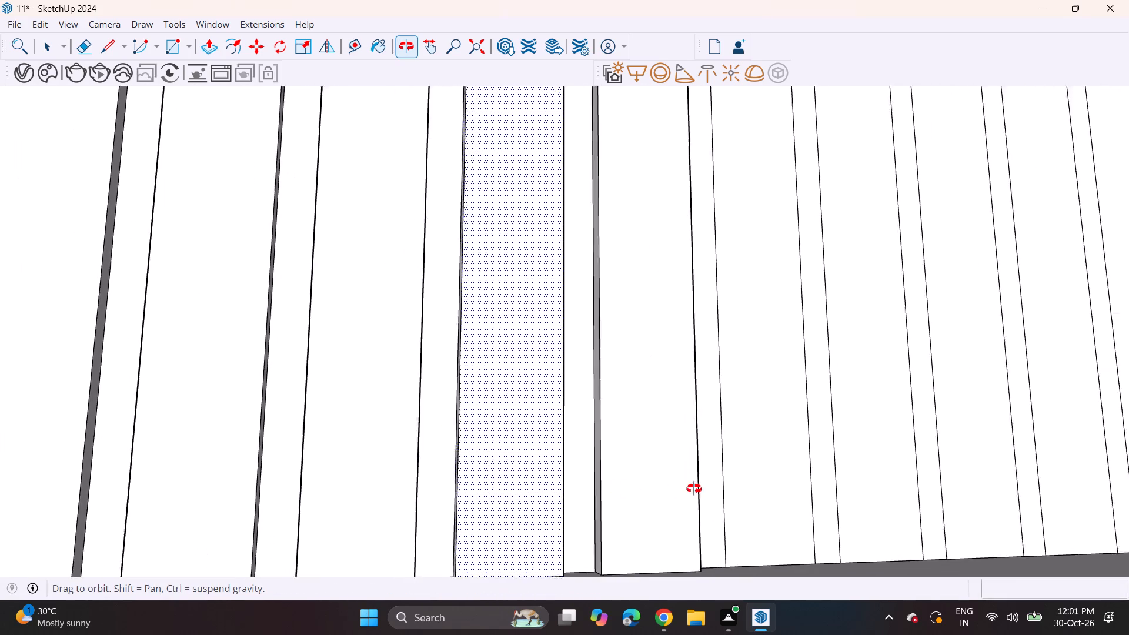
middle_drag(694, 489, 827, 495)
shift+middle_drag(800, 488, 425, 476)
middle_drag(424, 476, 447, 494)
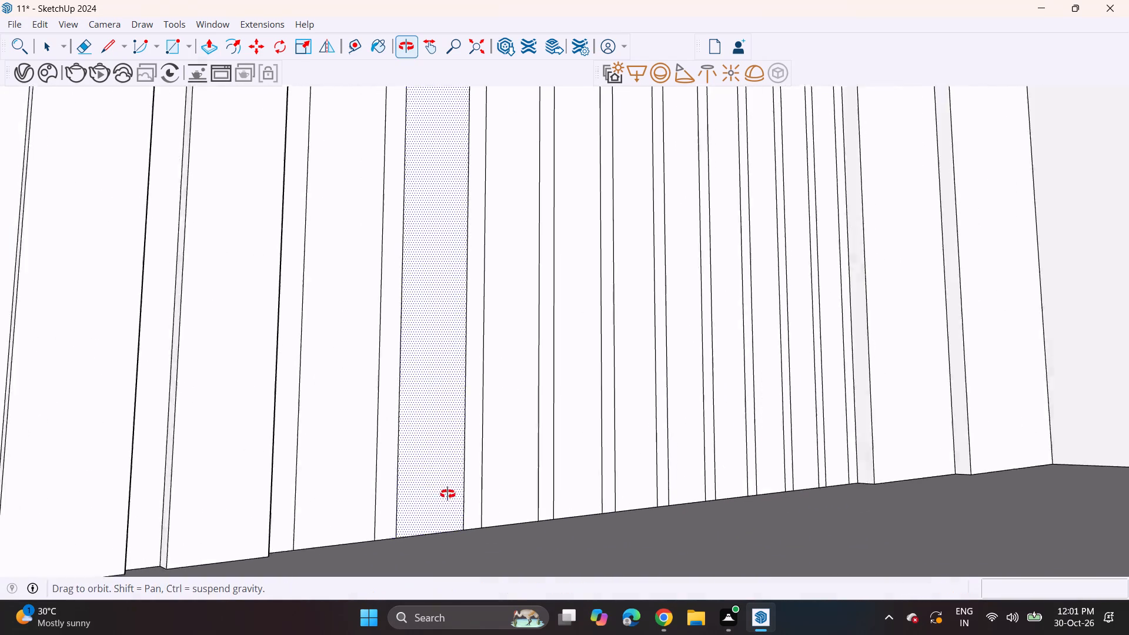
middle_drag(447, 494, 452, 500)
double_click(349, 507)
double_click(439, 502)
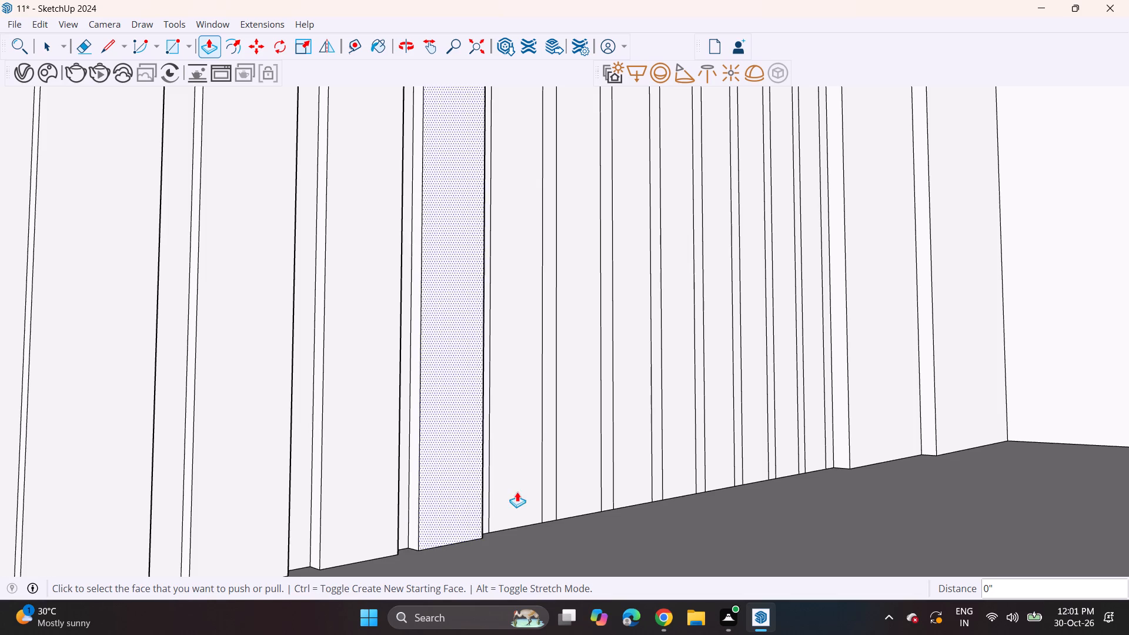
double_click(530, 488)
double_click(586, 471)
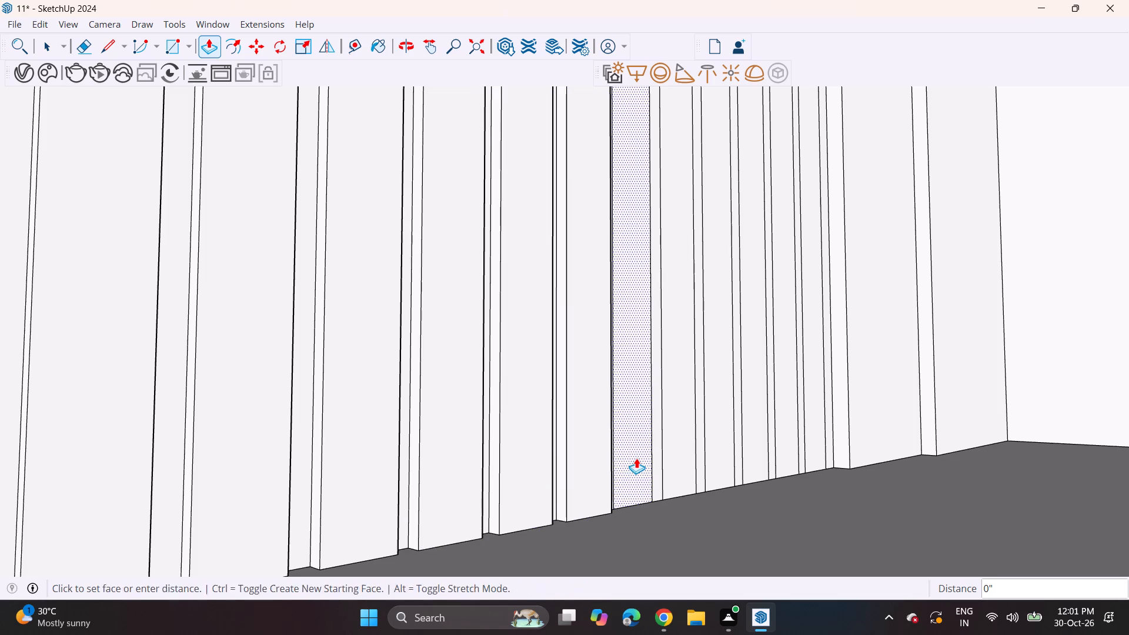
double_click(636, 458)
double_click(683, 447)
double_click(720, 439)
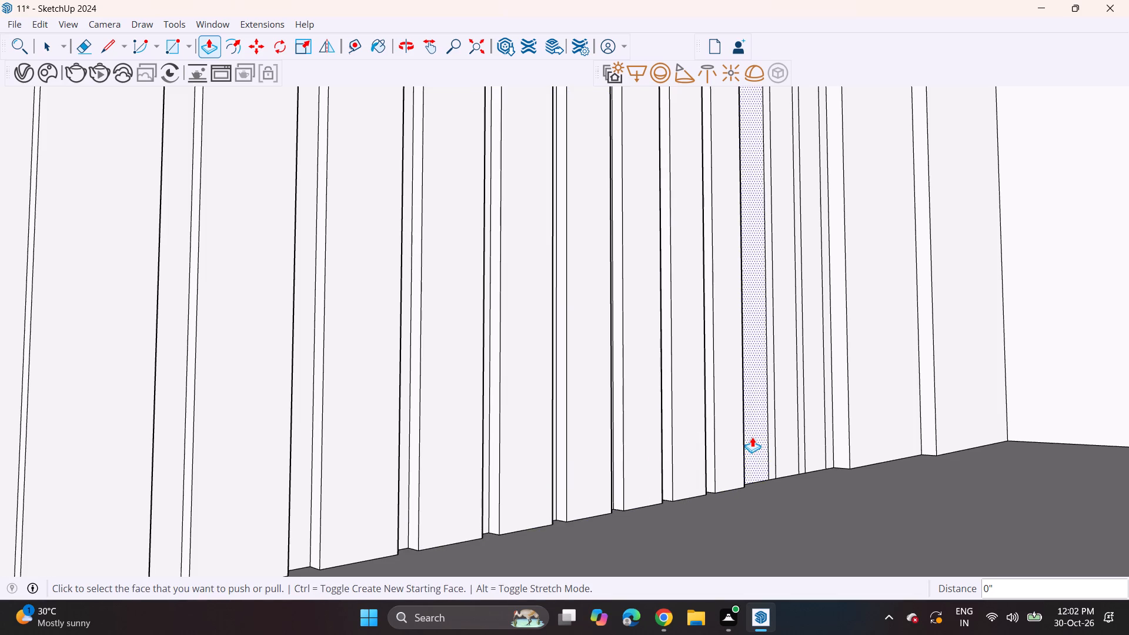
double_click(752, 437)
double_click(781, 432)
double_click(820, 423)
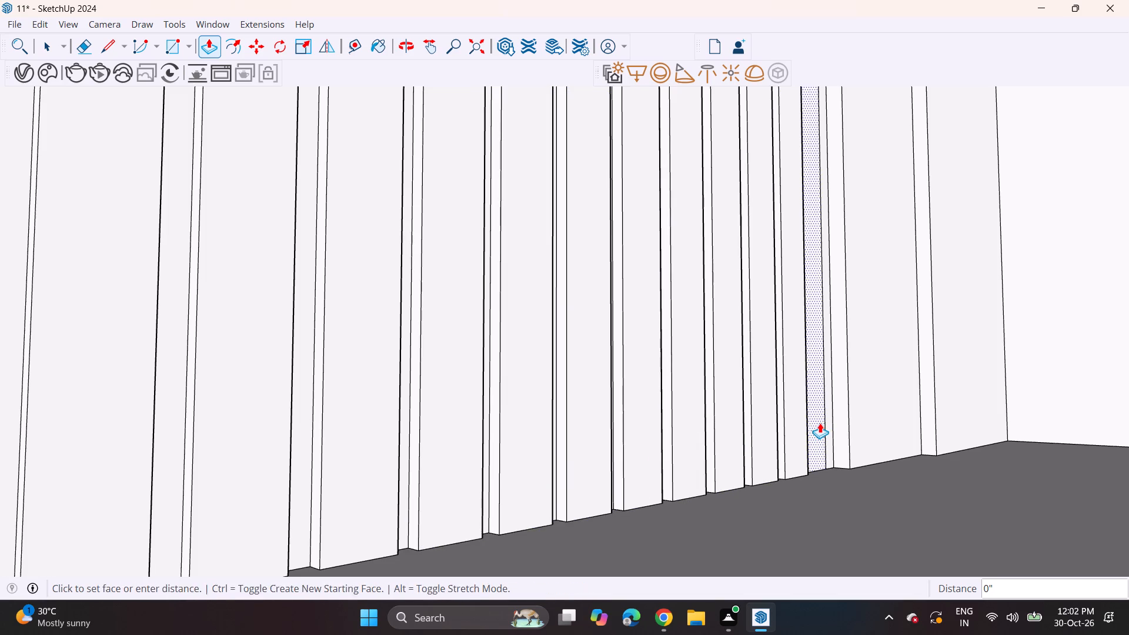
Examine the fluted back wall as a whole from the room's open front, with nothing selected.
middle_drag(826, 426, 642, 454)
scroll(503, 462, down, 15)
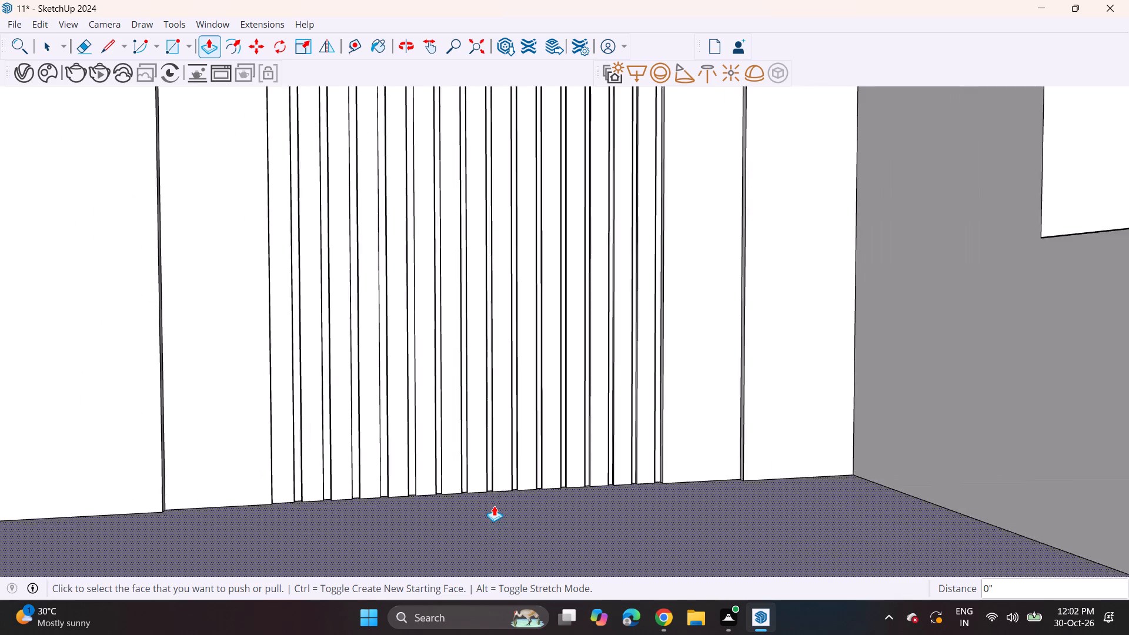
scroll(492, 517, down, 5)
middle_drag(483, 530, 466, 505)
scroll(463, 498, down, 2)
scroll(463, 498, up, 1)
scroll(465, 498, down, 9)
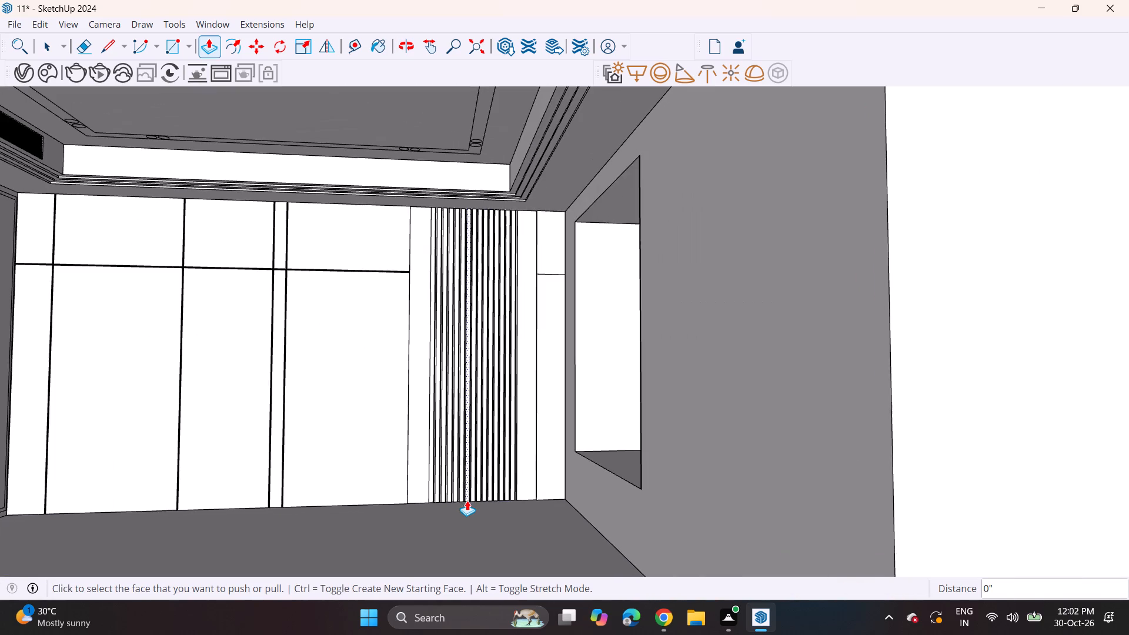
scroll(461, 501, down, 3)
middle_drag(405, 546, 557, 512)
middle_drag(530, 507, 479, 502)
key(space)
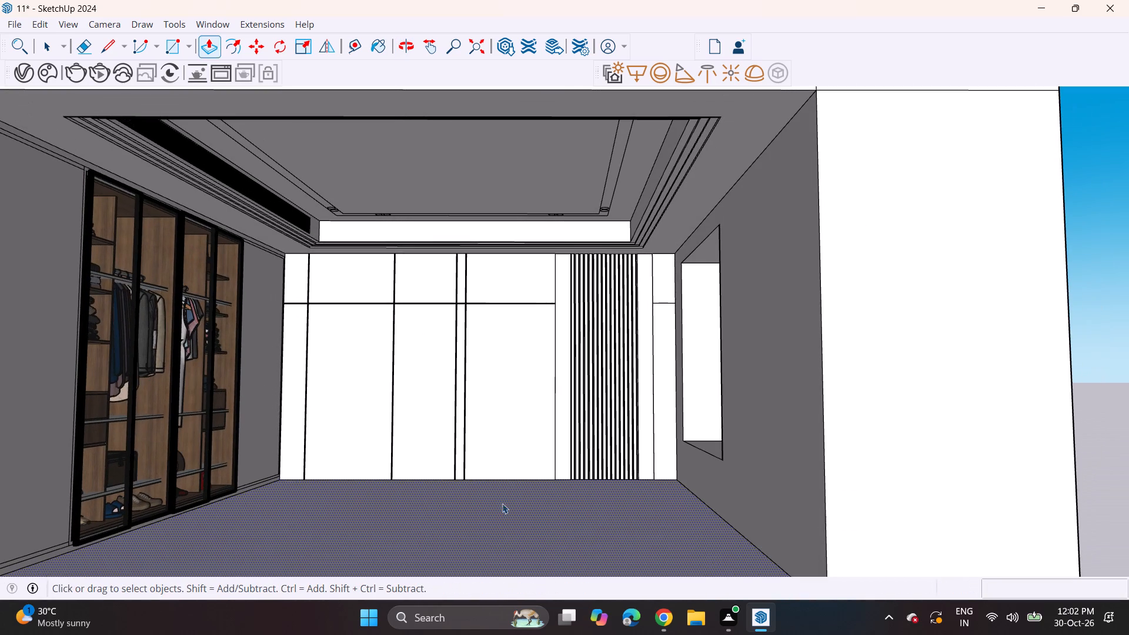
click(1085, 337)
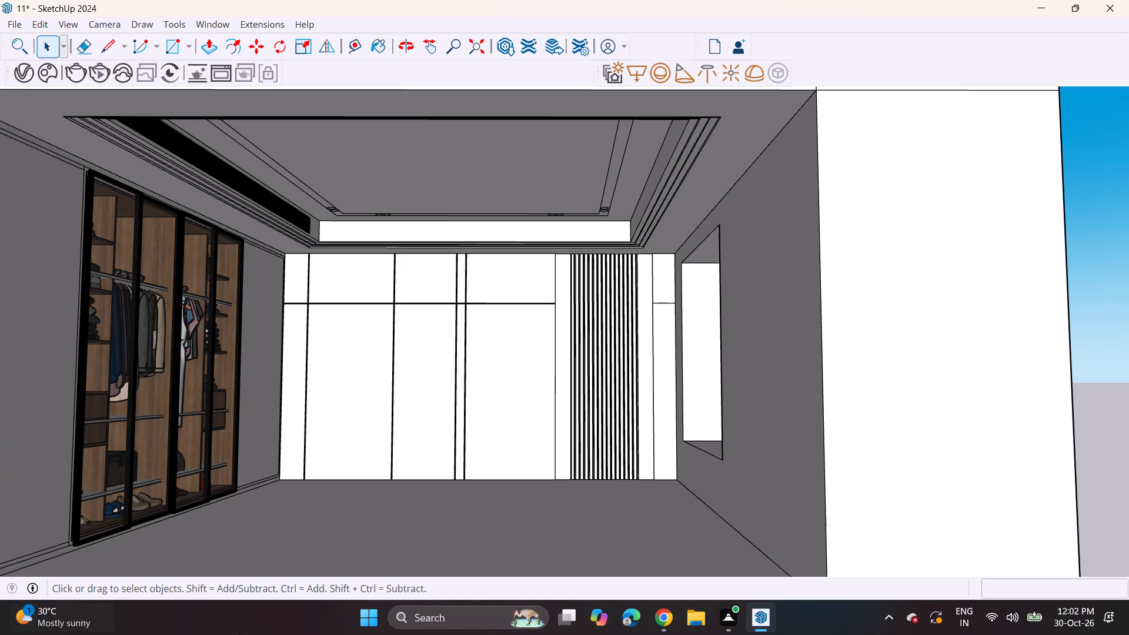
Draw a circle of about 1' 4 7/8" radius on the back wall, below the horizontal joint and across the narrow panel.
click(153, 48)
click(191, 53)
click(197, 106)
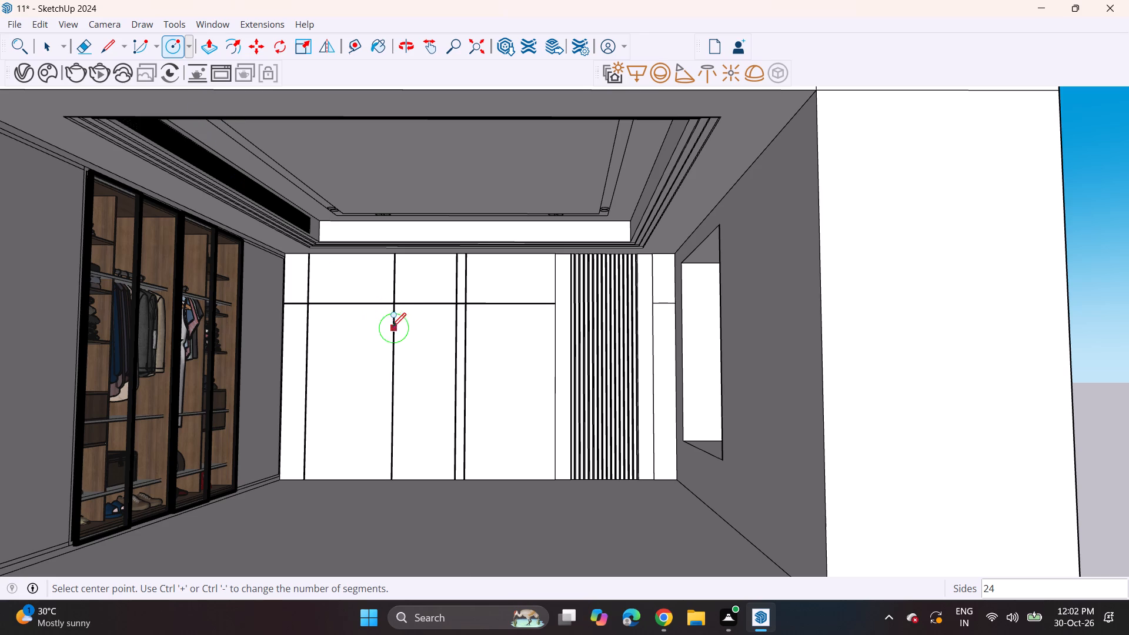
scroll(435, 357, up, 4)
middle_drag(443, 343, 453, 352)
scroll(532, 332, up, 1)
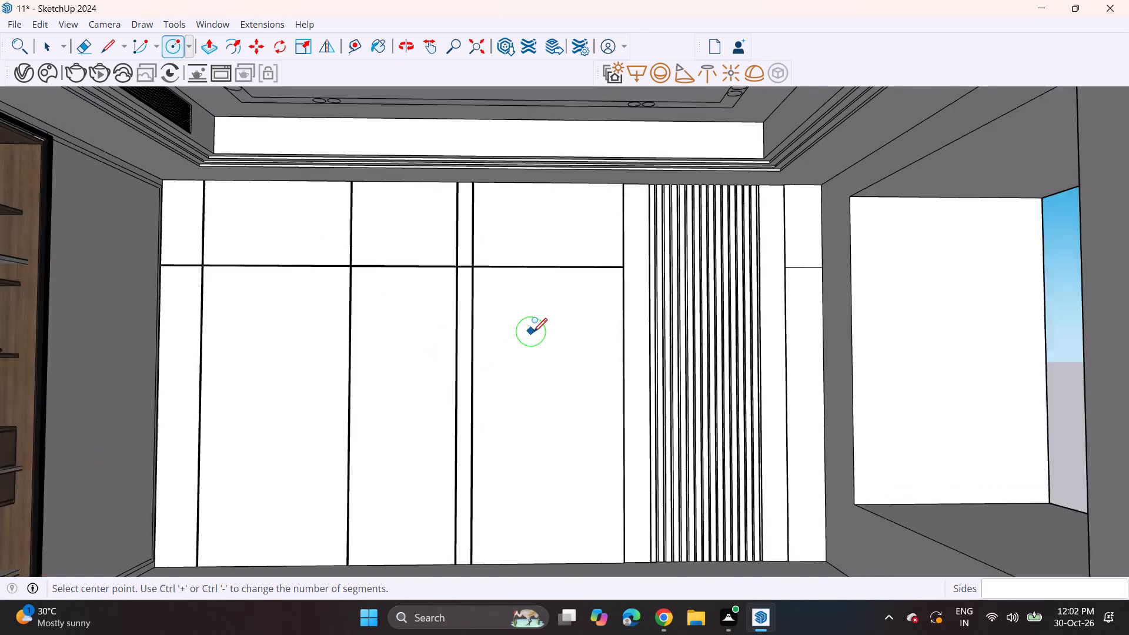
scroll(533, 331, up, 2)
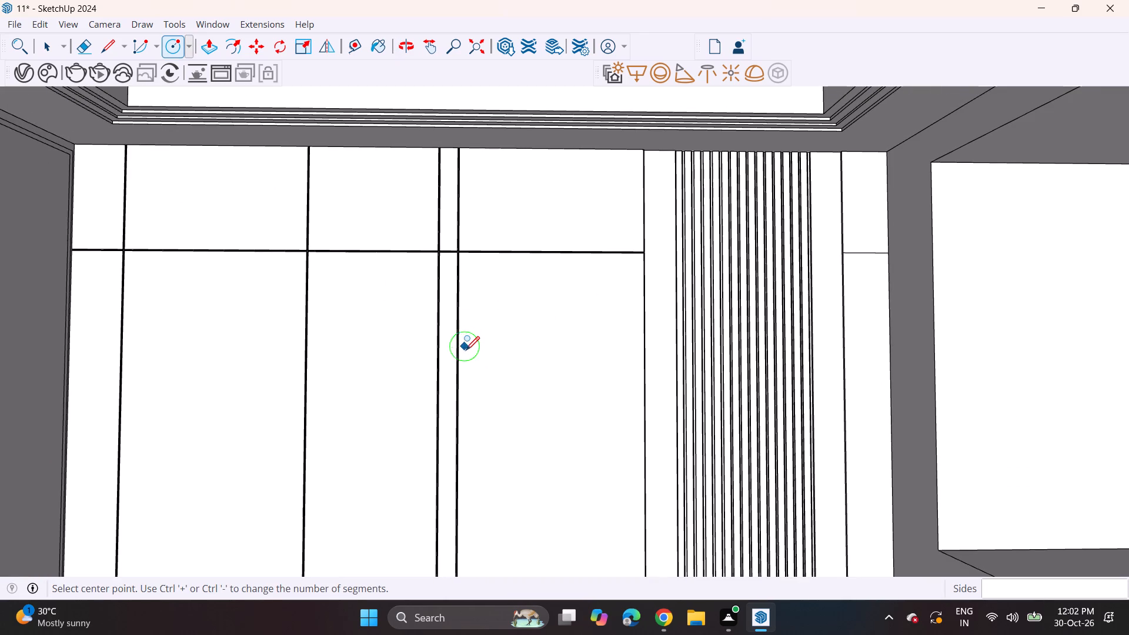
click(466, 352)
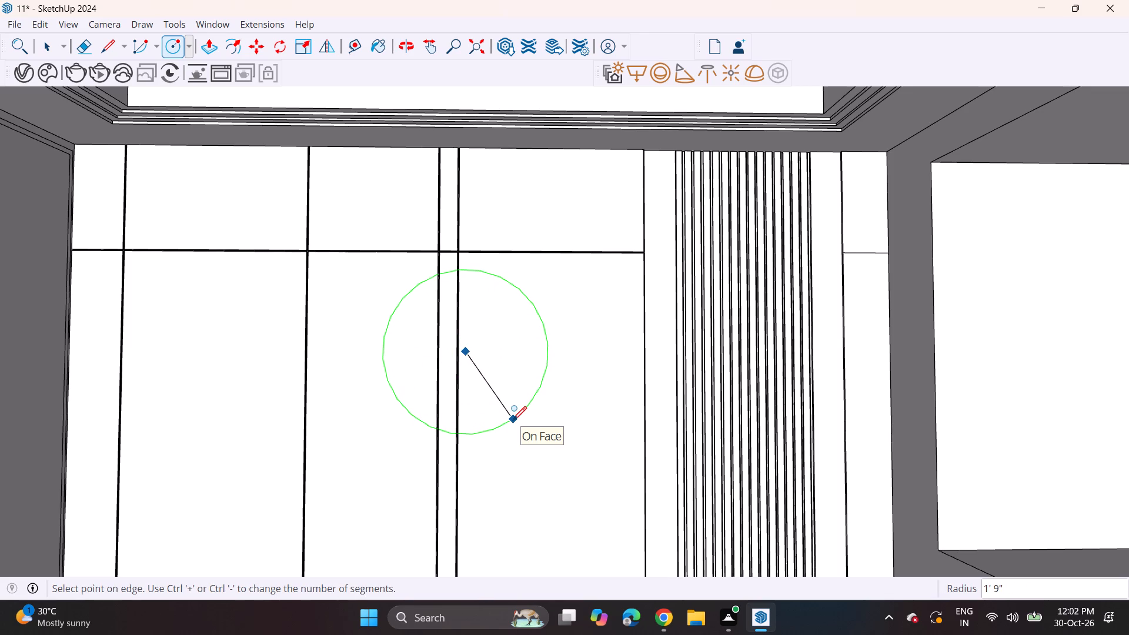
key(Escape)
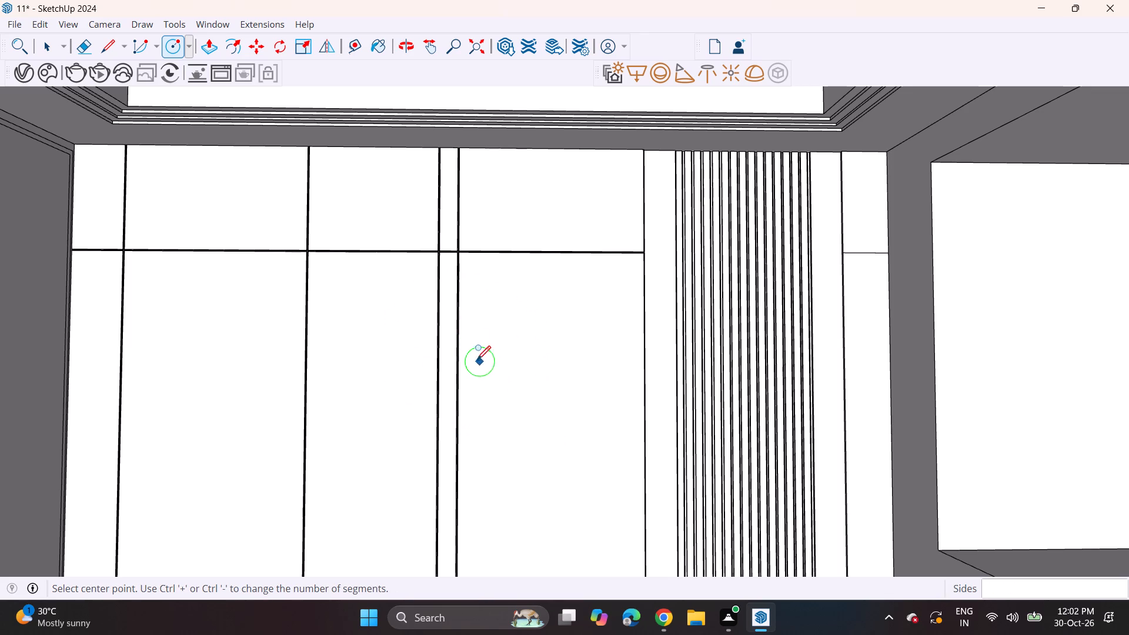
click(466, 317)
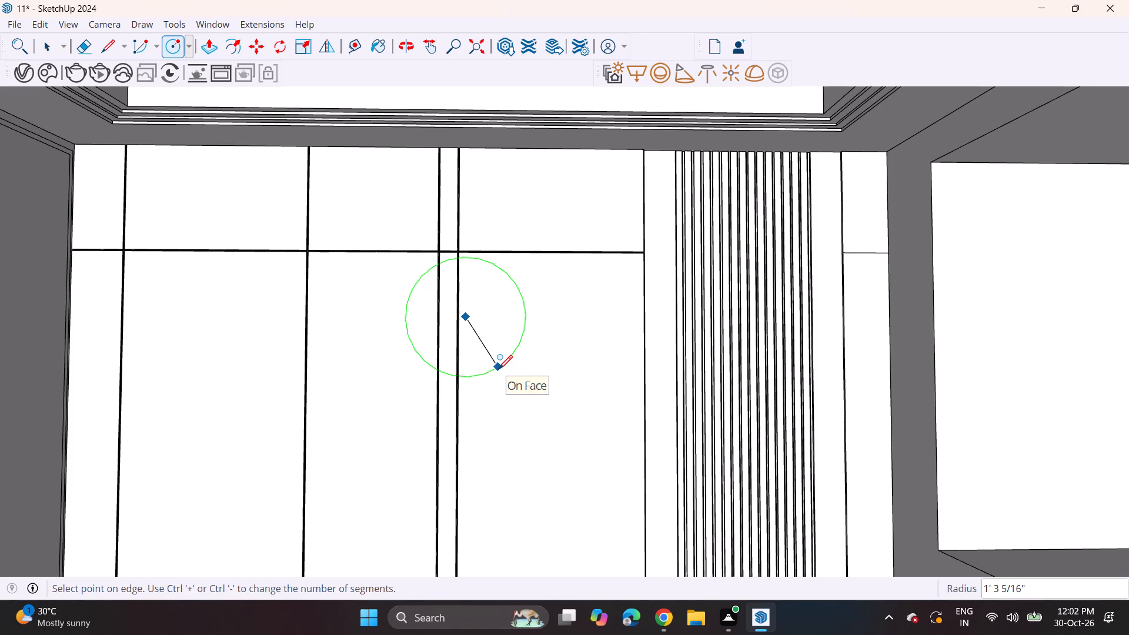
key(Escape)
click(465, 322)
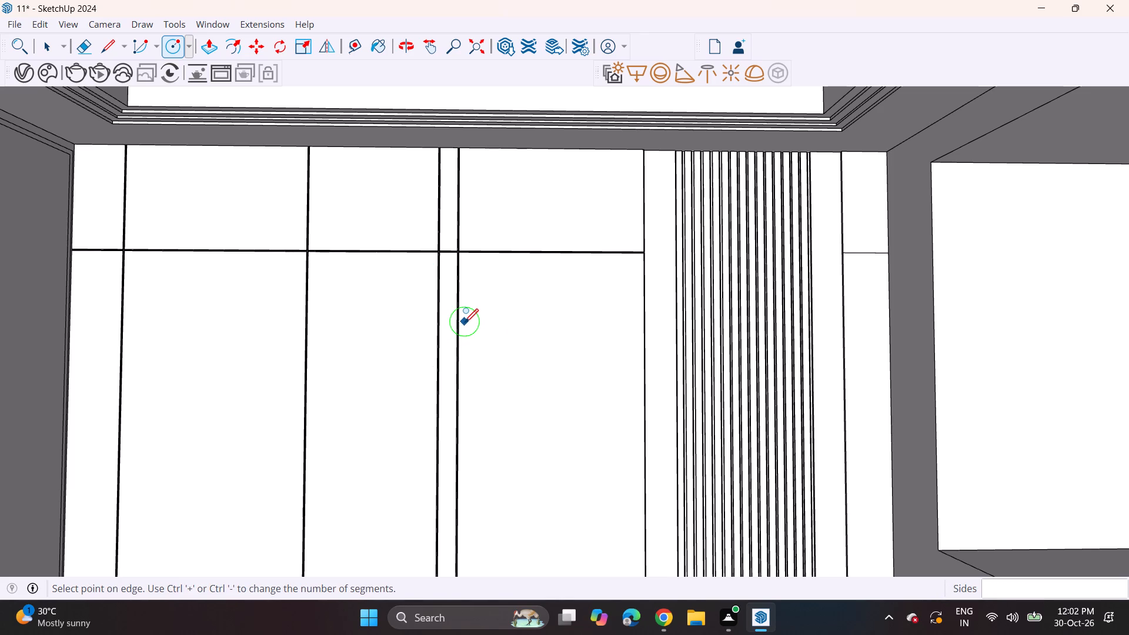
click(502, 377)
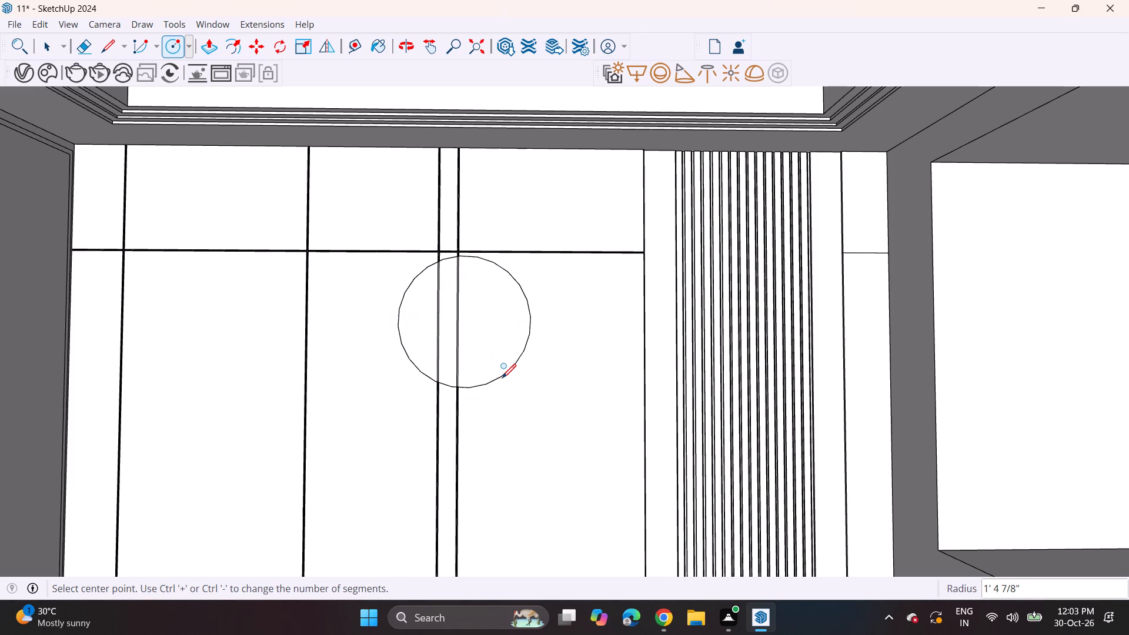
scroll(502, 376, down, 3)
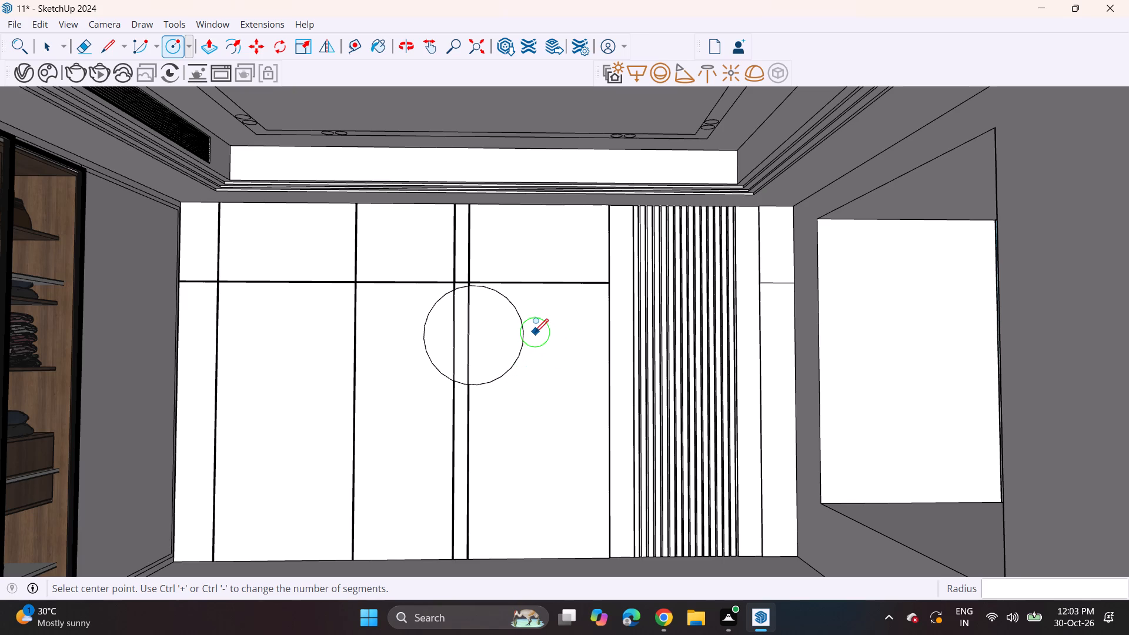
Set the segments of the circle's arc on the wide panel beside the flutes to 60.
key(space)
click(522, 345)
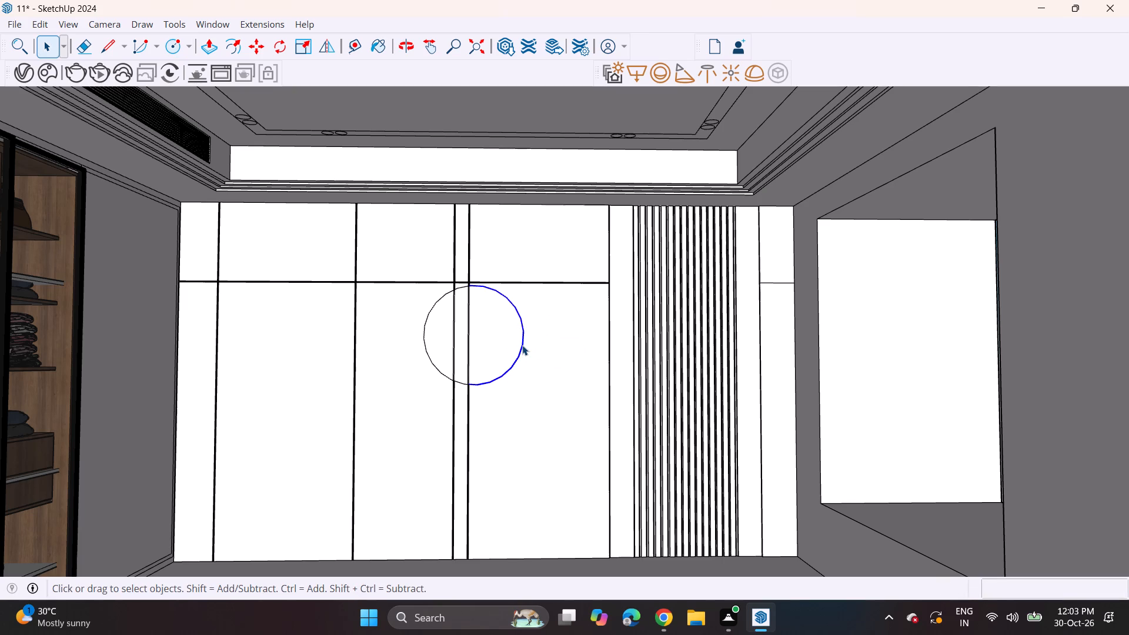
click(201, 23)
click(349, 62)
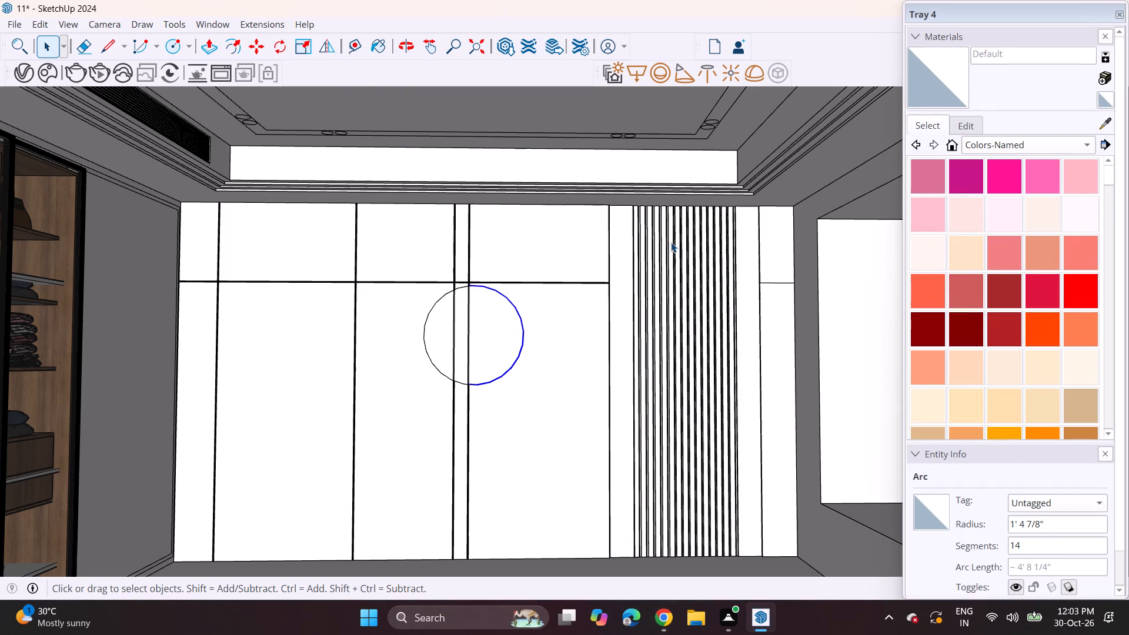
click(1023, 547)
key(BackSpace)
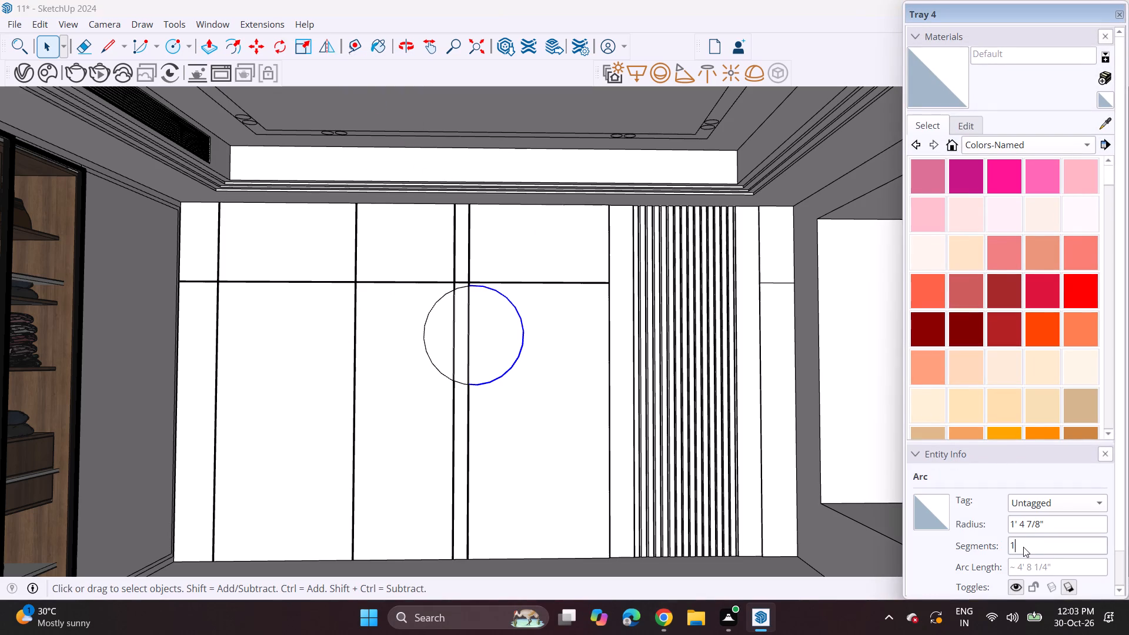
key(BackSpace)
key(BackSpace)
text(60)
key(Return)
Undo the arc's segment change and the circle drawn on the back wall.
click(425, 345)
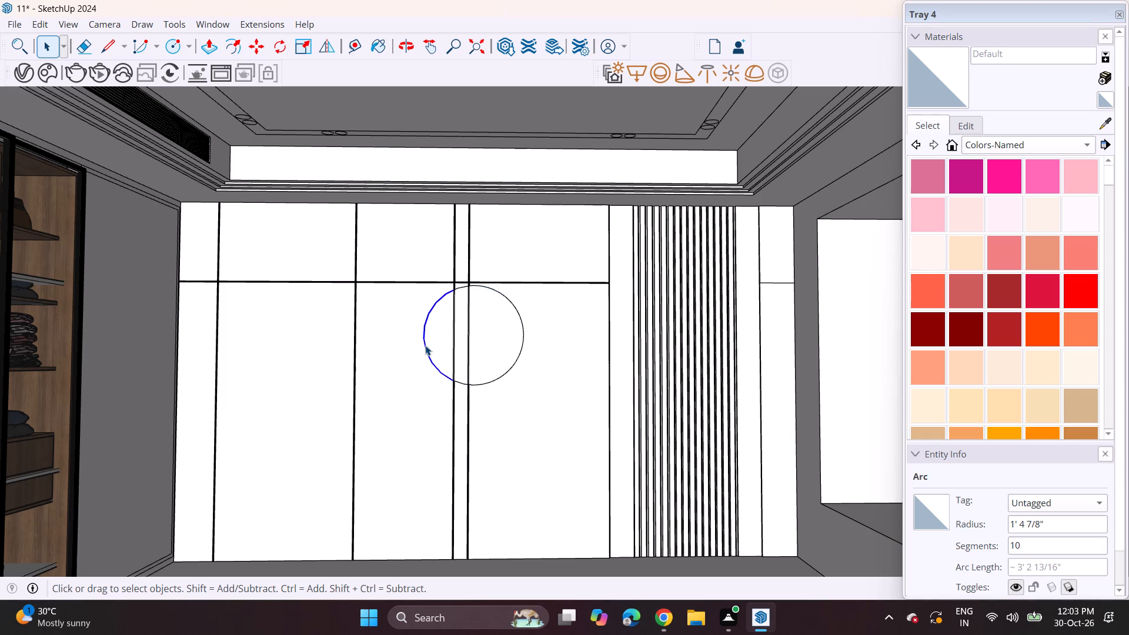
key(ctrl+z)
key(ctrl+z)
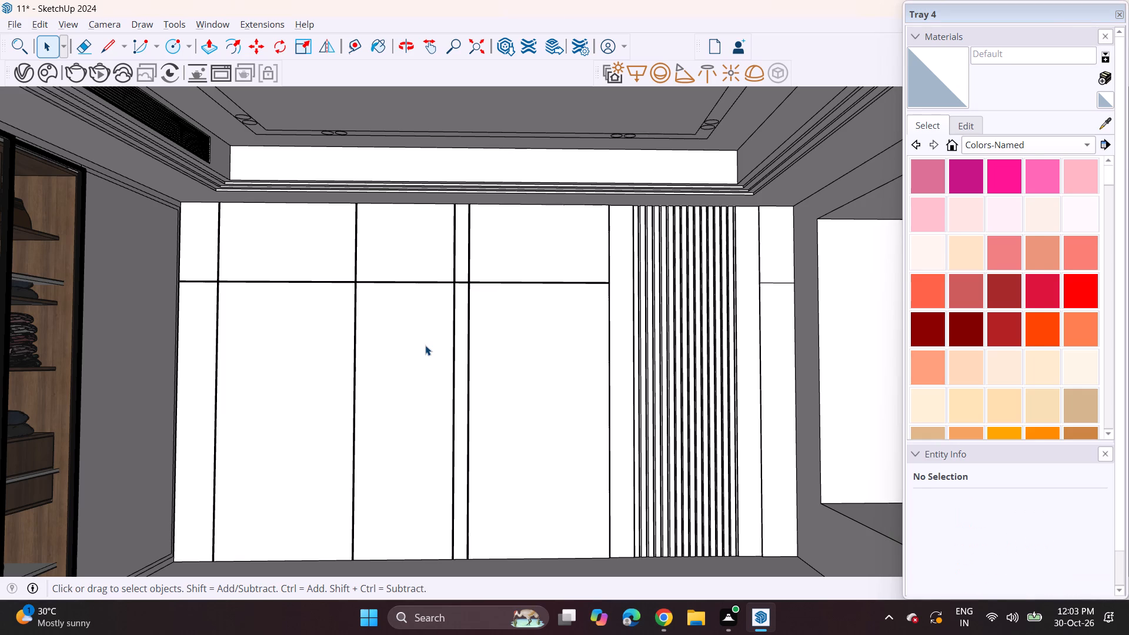
Draw an upright circle in the empty space outside the room, beyond the window-side wall.
key(space)
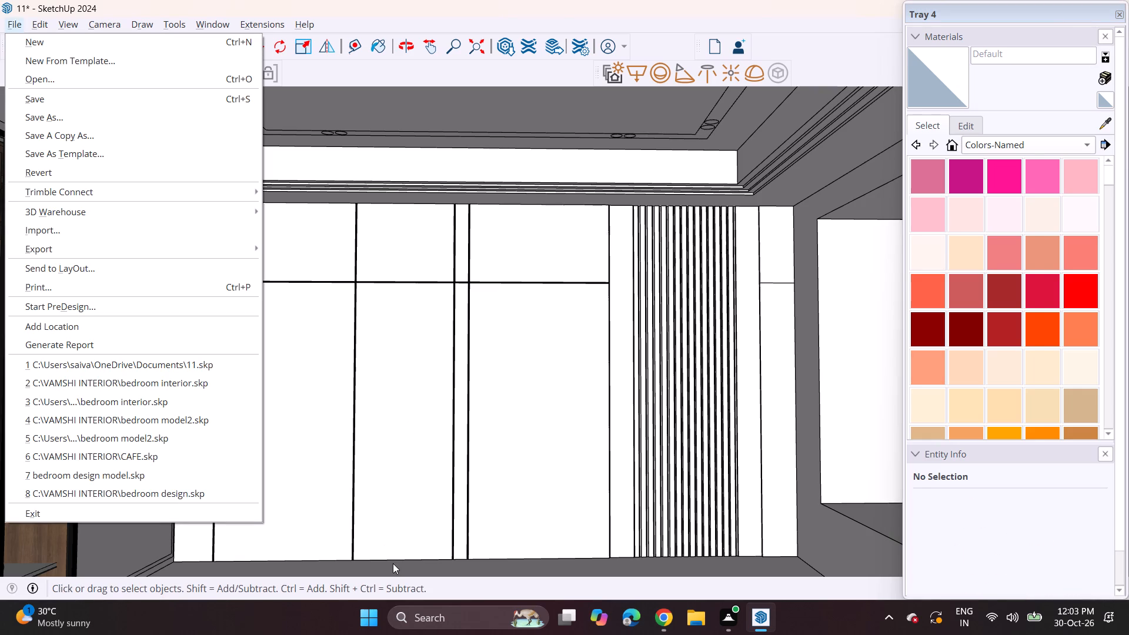
click(393, 563)
scroll(390, 563, down, 6)
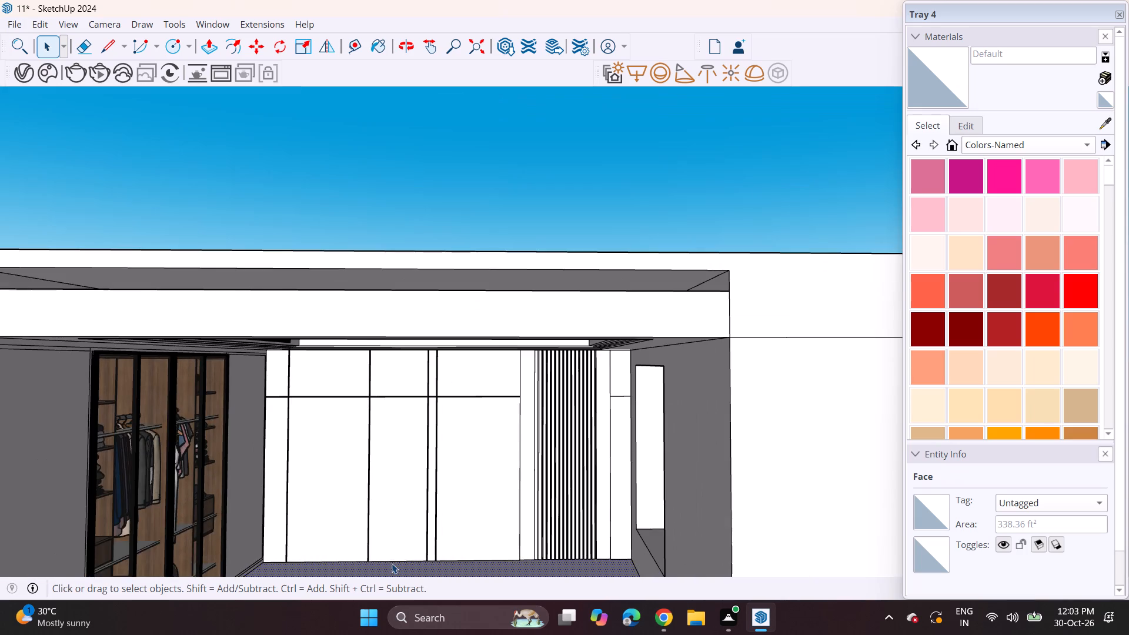
middle_drag(378, 543, 381, 517)
scroll(382, 517, down, 4)
shift+middle_drag(393, 510, 253, 436)
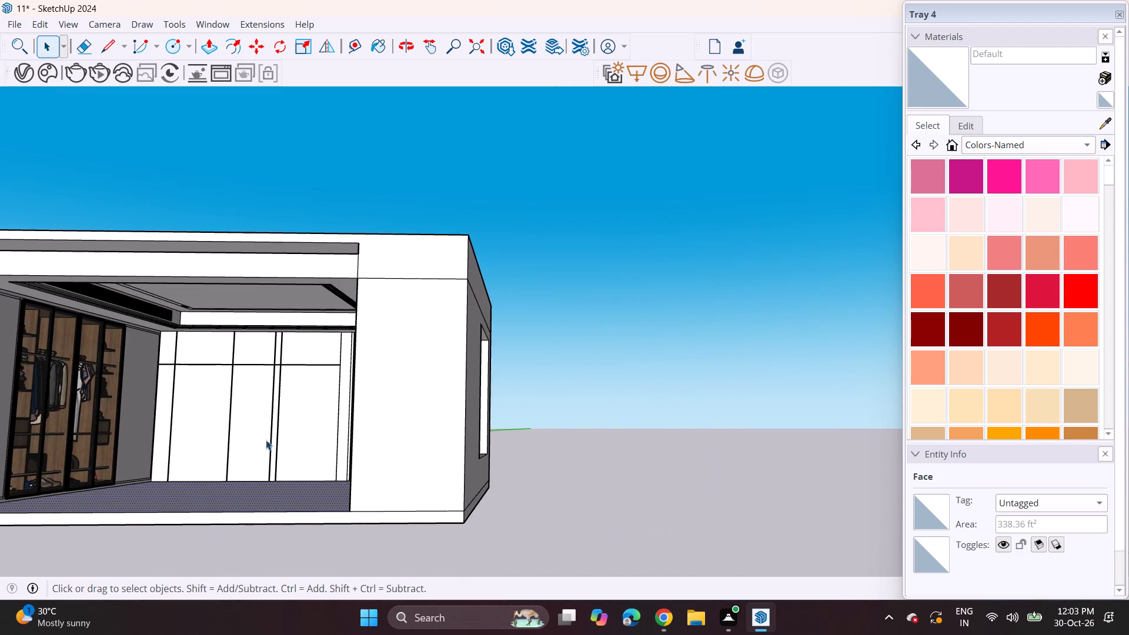
scroll(266, 440, down, 2)
middle_drag(280, 446, 328, 450)
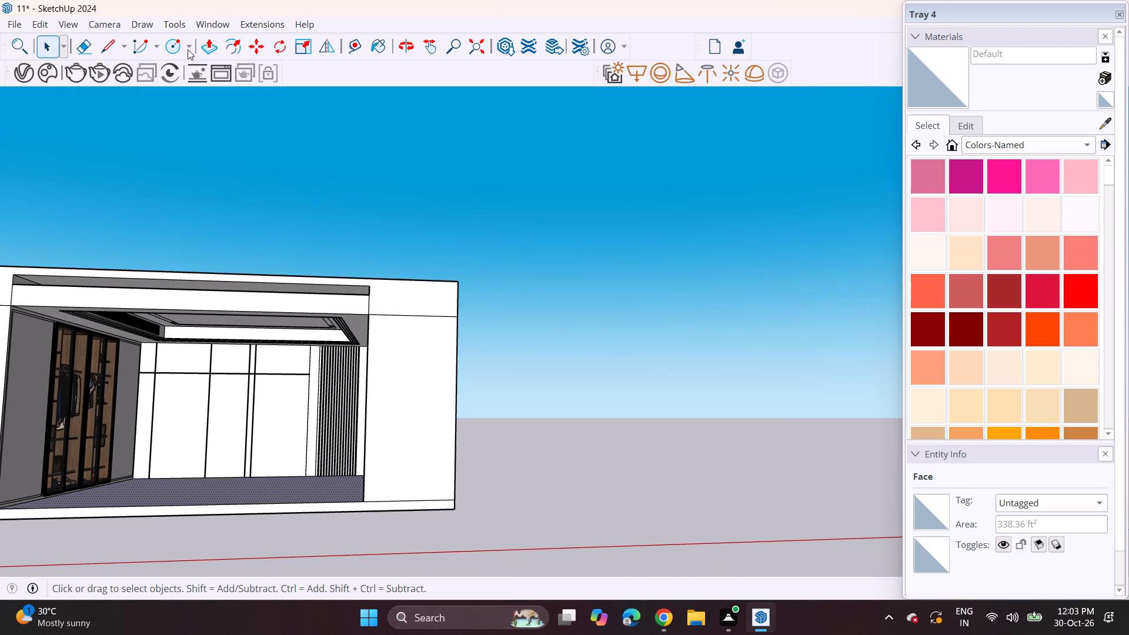
click(171, 38)
scroll(418, 342, up, 4)
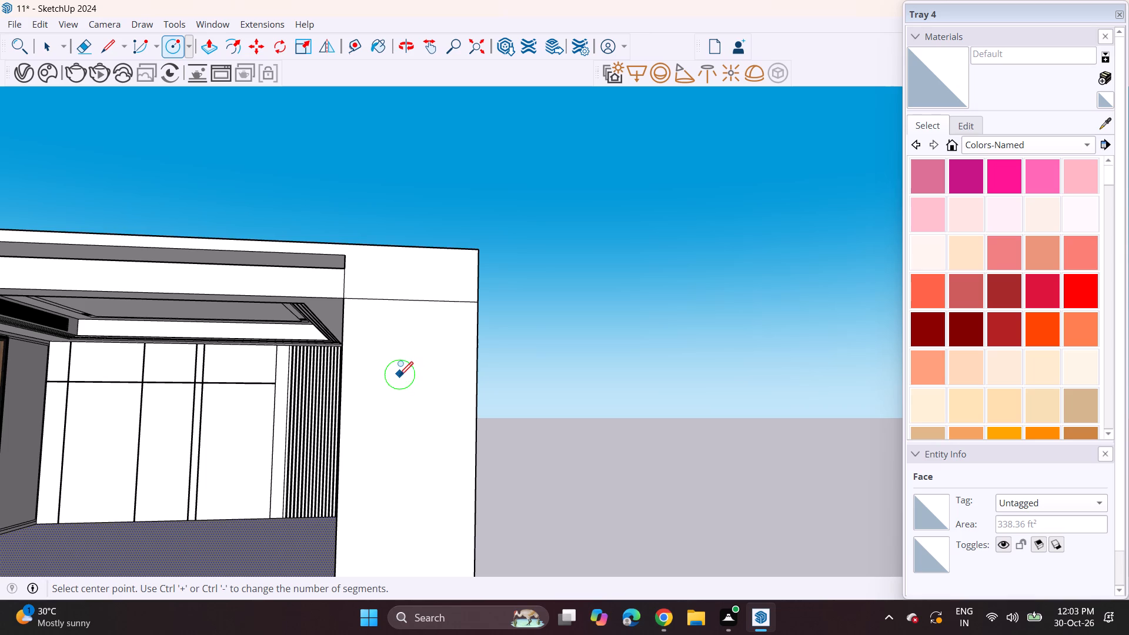
scroll(431, 394, down, 3)
shift+middle_drag(494, 390, 385, 401)
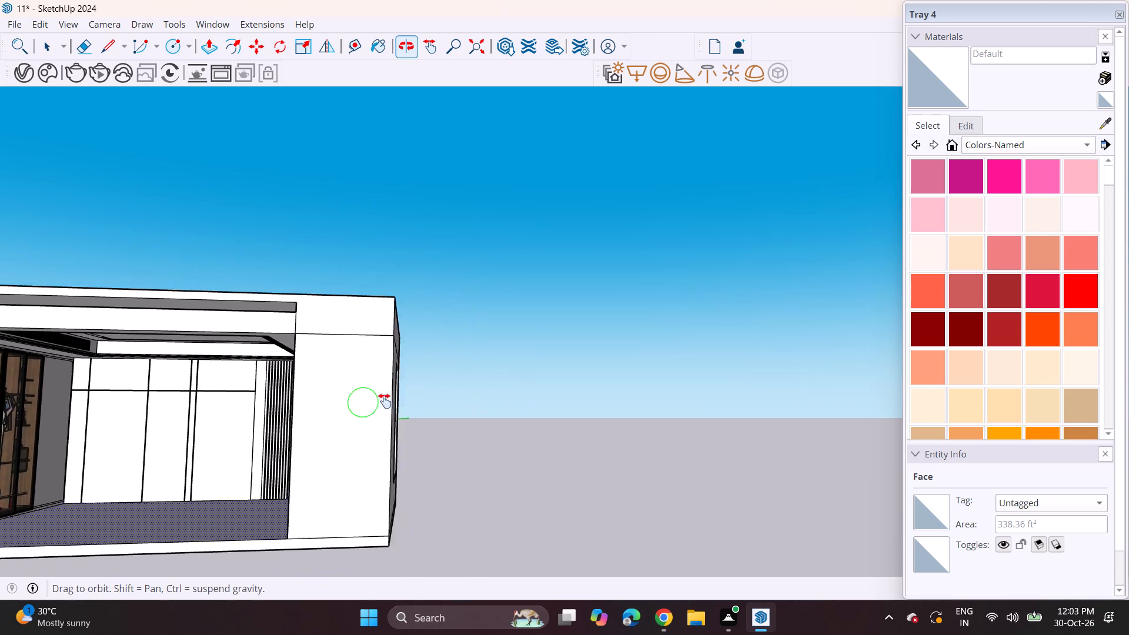
shift+middle_drag(385, 401, 328, 390)
click(496, 384)
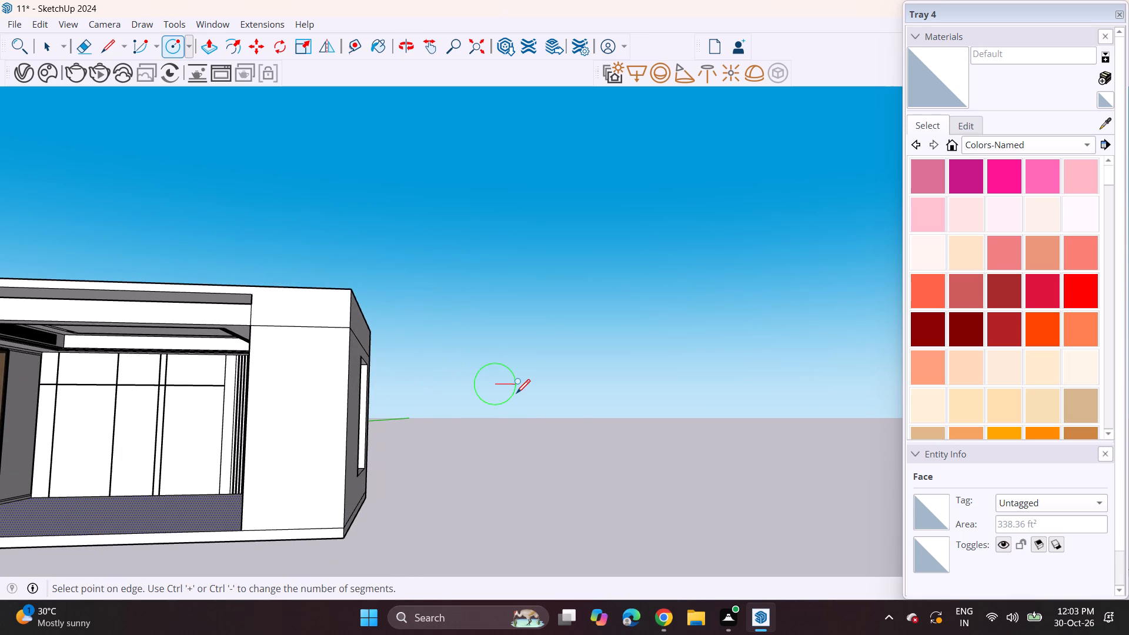
click(516, 393)
Draw a second, slightly larger upright circle outside the room, overlapping the first circle's outer side.
click(528, 393)
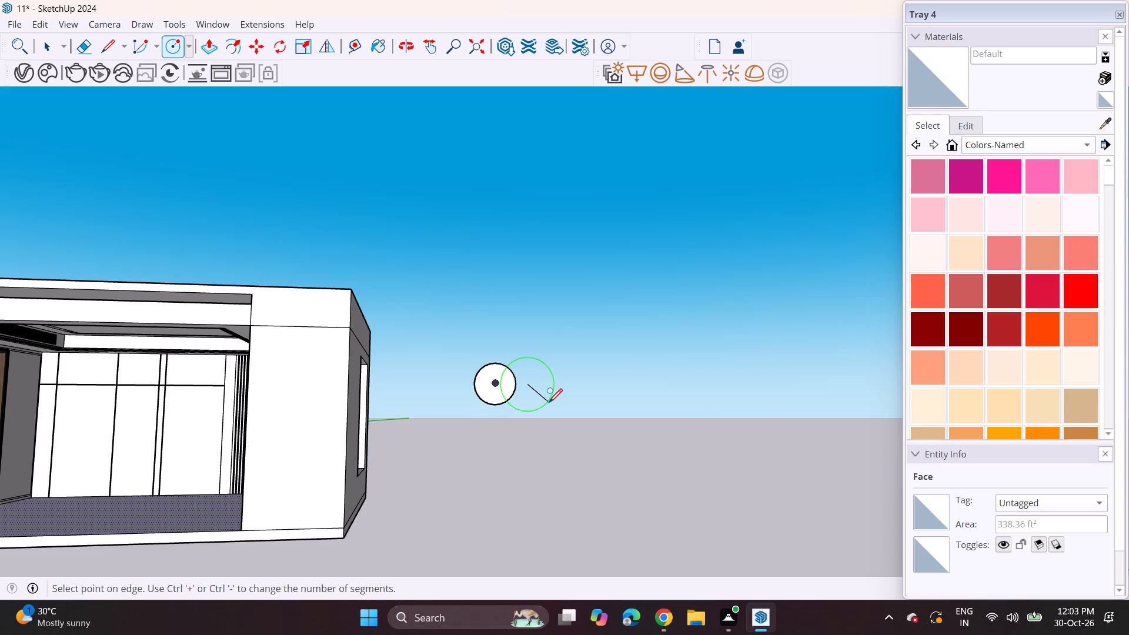
click(549, 402)
shift+middle_drag(578, 387, 514, 392)
scroll(498, 391, up, 3)
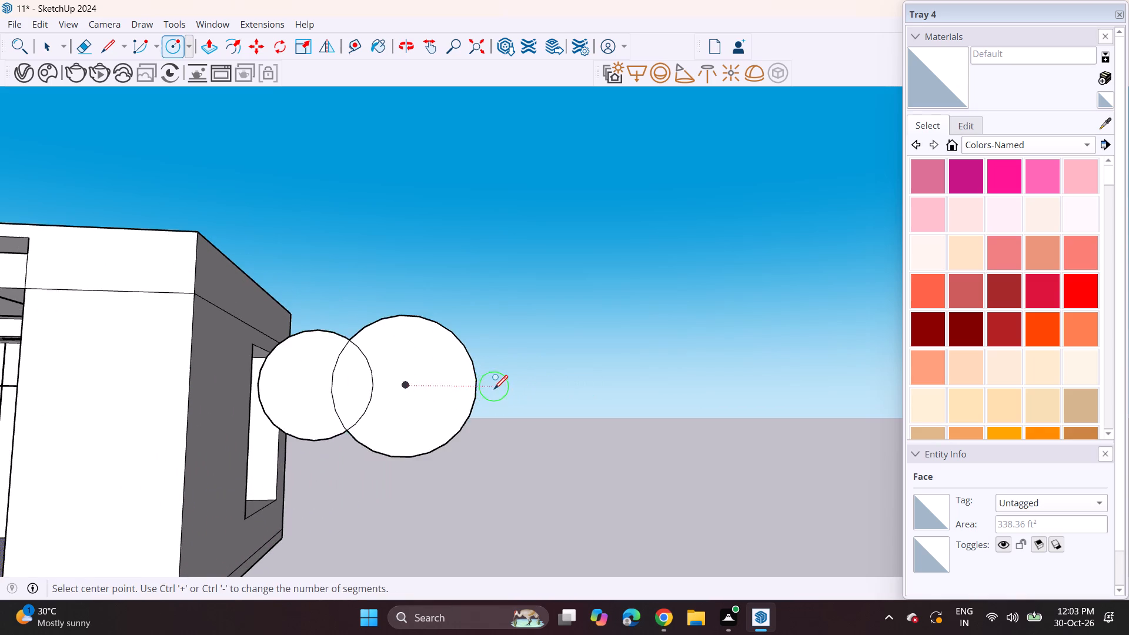
Set both arcs of the larger circle outside the room, the outer and the overlapping one, to 60 segments each.
scroll(466, 390, up, 4)
key(space)
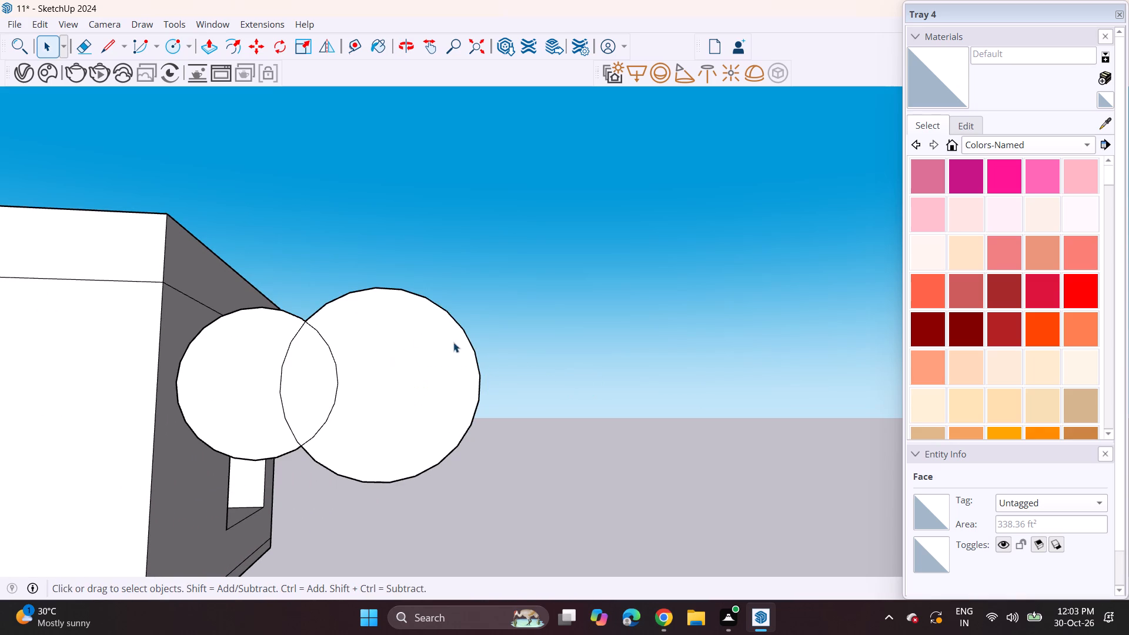
click(475, 355)
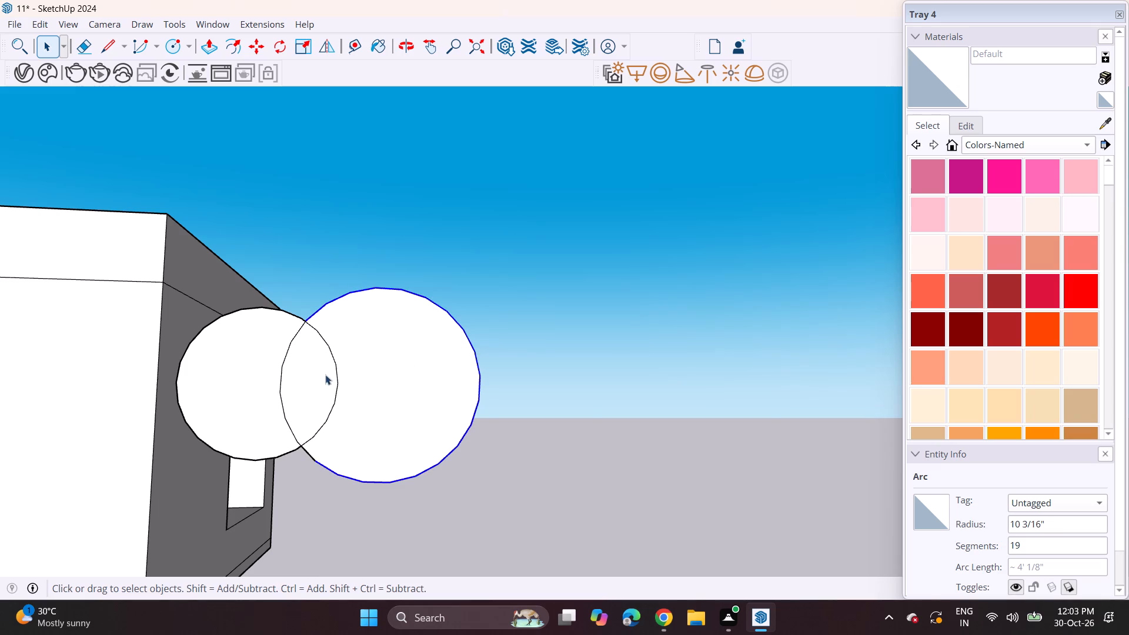
click(1029, 547)
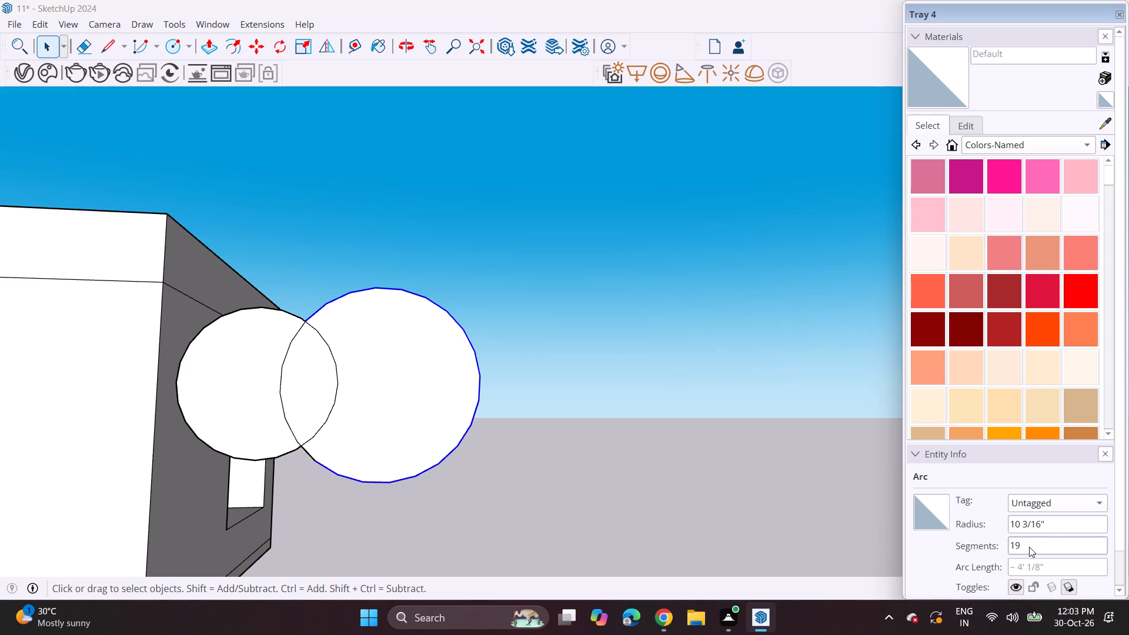
key(BackSpace)
key(BackSpace)
key(BackSpace)
text(60)
key(Return)
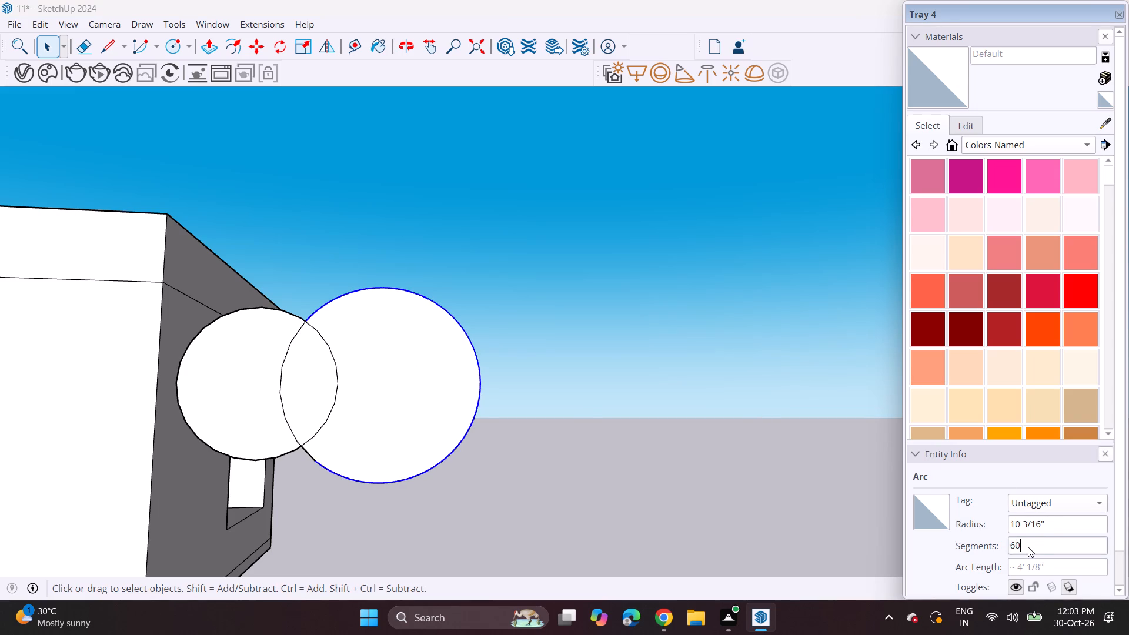
click(282, 377)
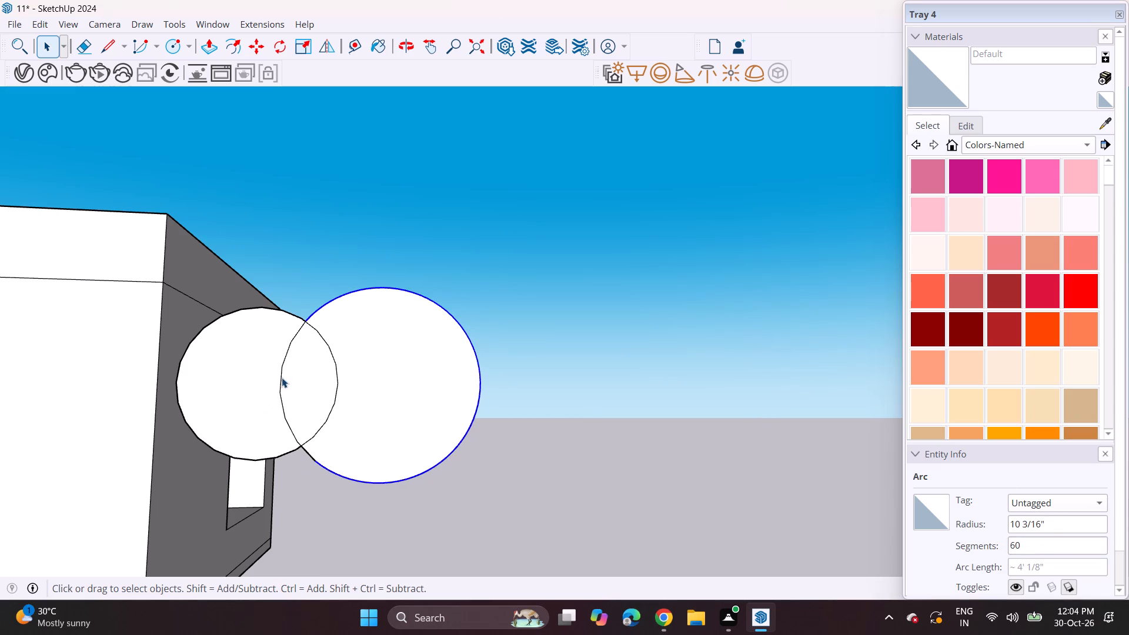
click(1024, 546)
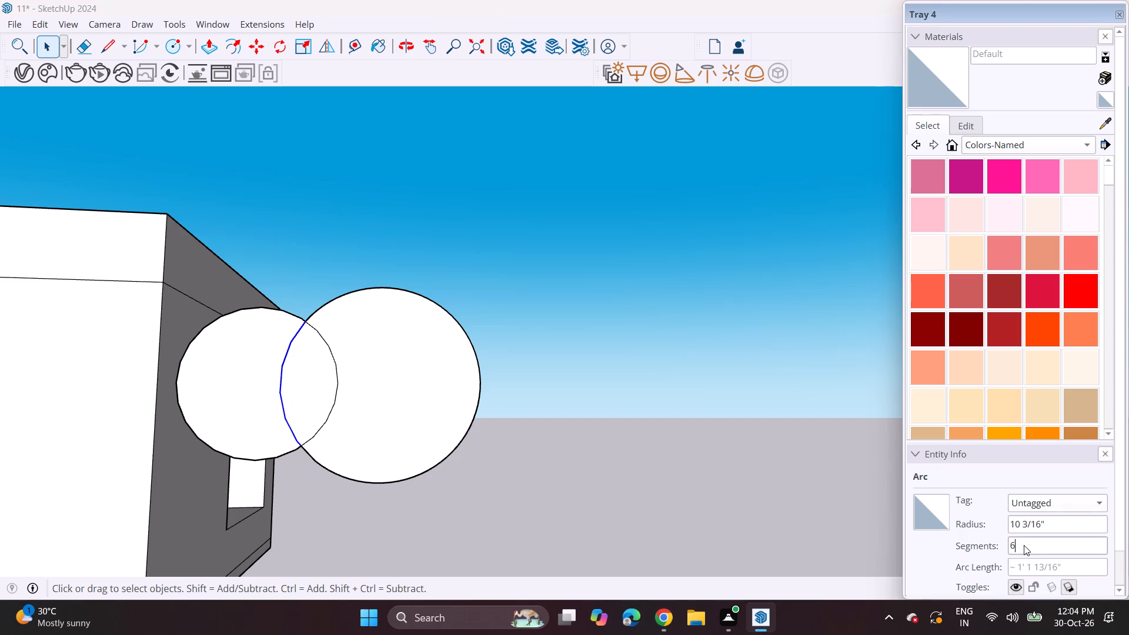
key(BackSpace)
key(BackSpace)
text(60)
key(Return)
Set both arcs of the smaller circle, the overlapping one and the outer one, to 60 segments each.
click(338, 395)
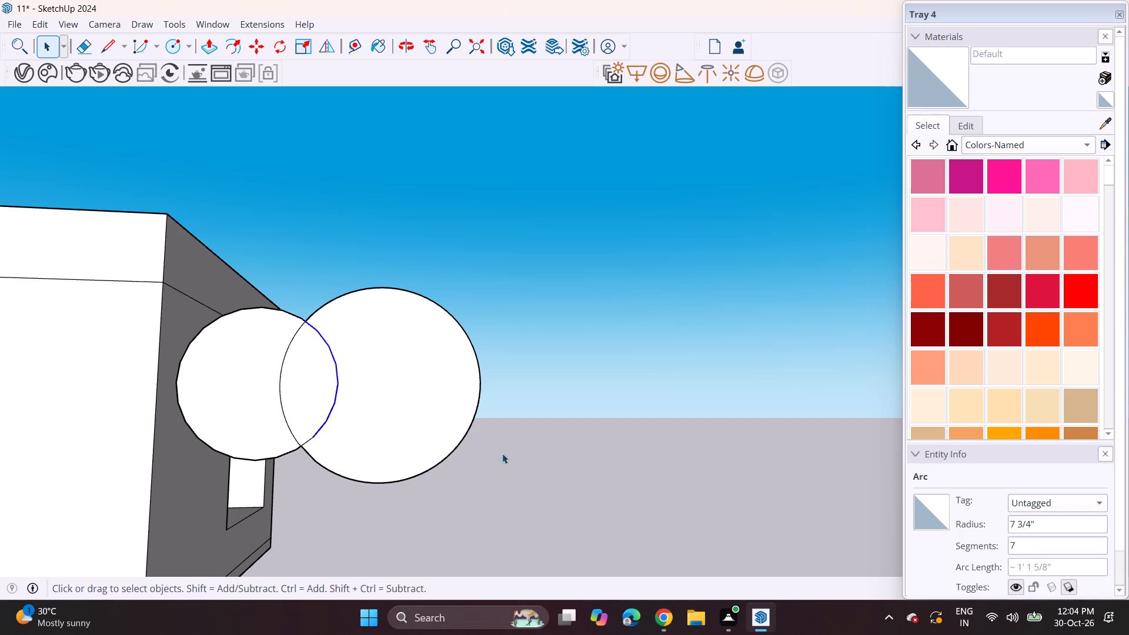
click(1016, 552)
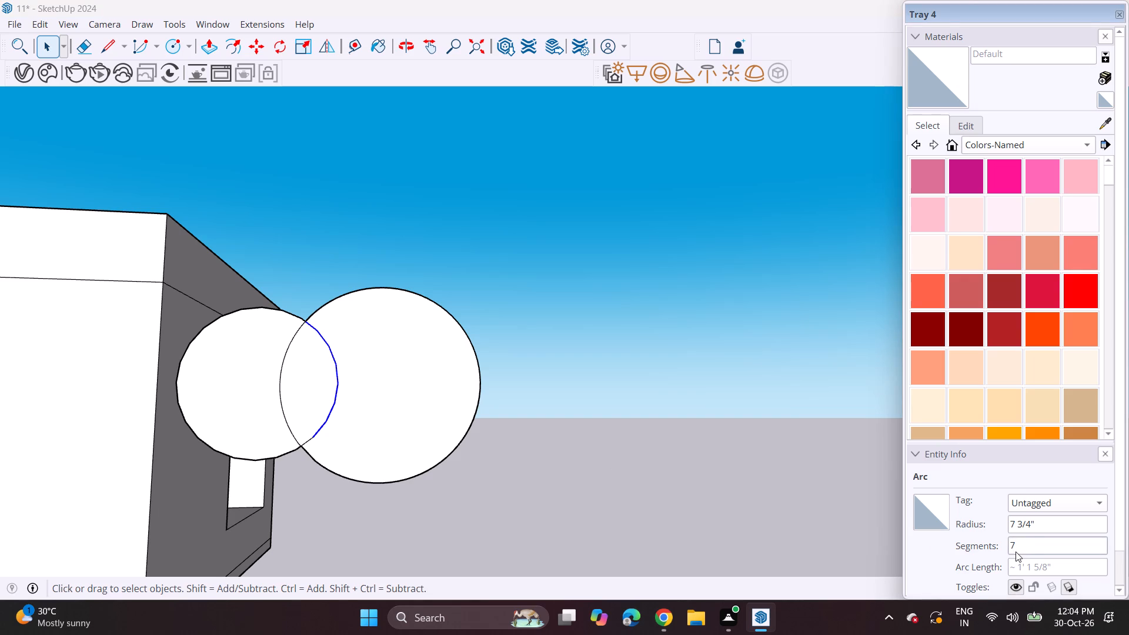
key(BackSpace)
text(60)
key(Return)
click(302, 318)
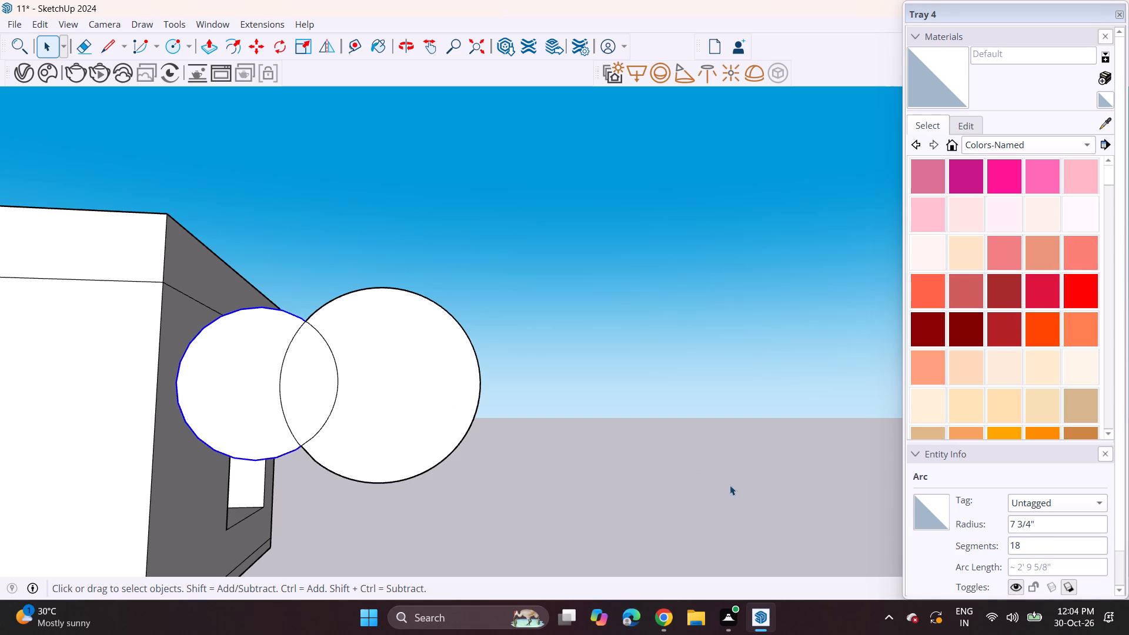
click(1044, 544)
key(BackSpace)
key(BackSpace)
key(BackSpace)
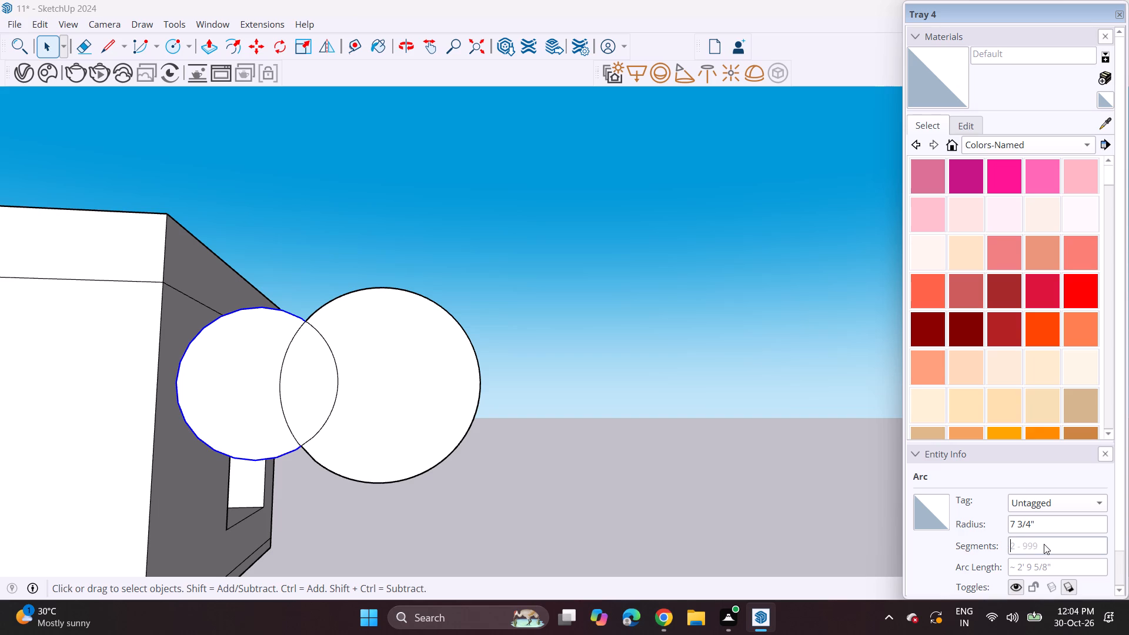
text(60)
key(Return)
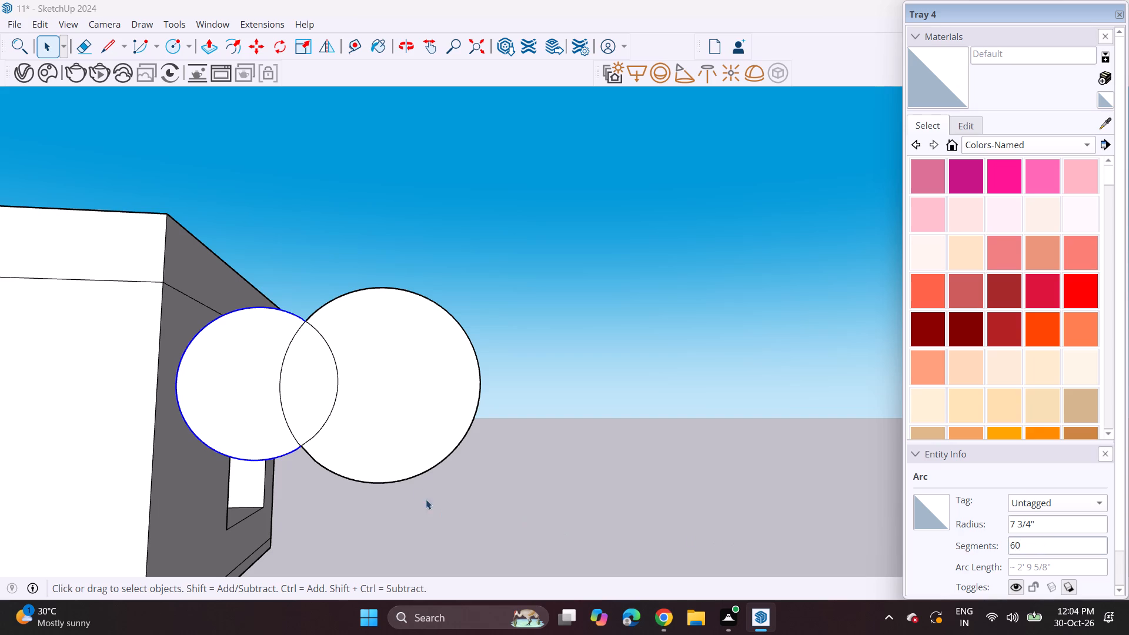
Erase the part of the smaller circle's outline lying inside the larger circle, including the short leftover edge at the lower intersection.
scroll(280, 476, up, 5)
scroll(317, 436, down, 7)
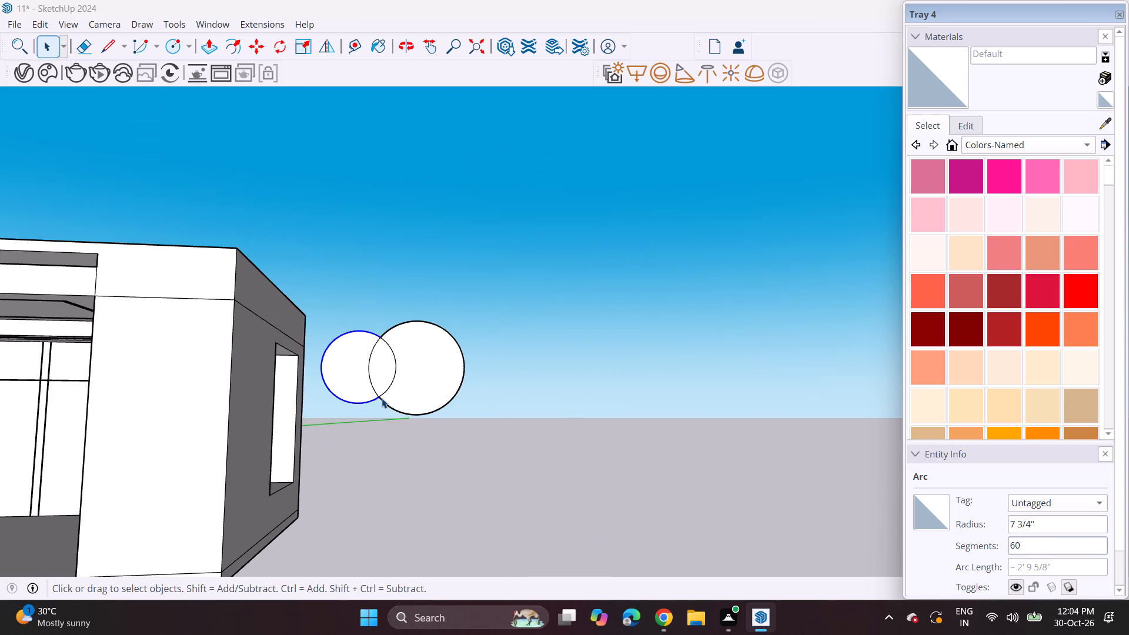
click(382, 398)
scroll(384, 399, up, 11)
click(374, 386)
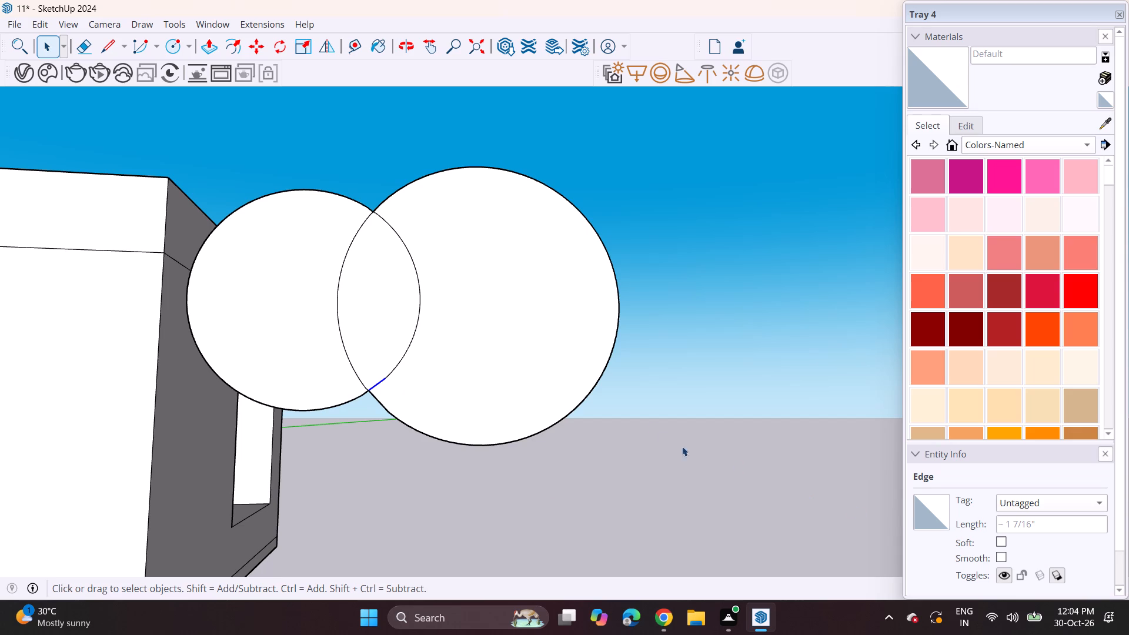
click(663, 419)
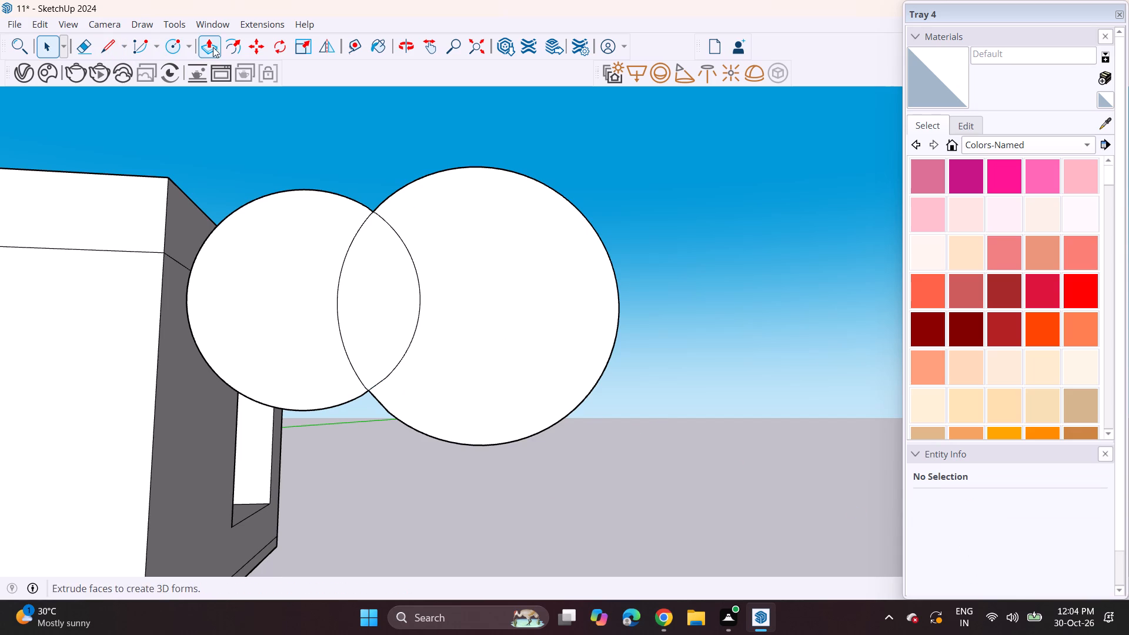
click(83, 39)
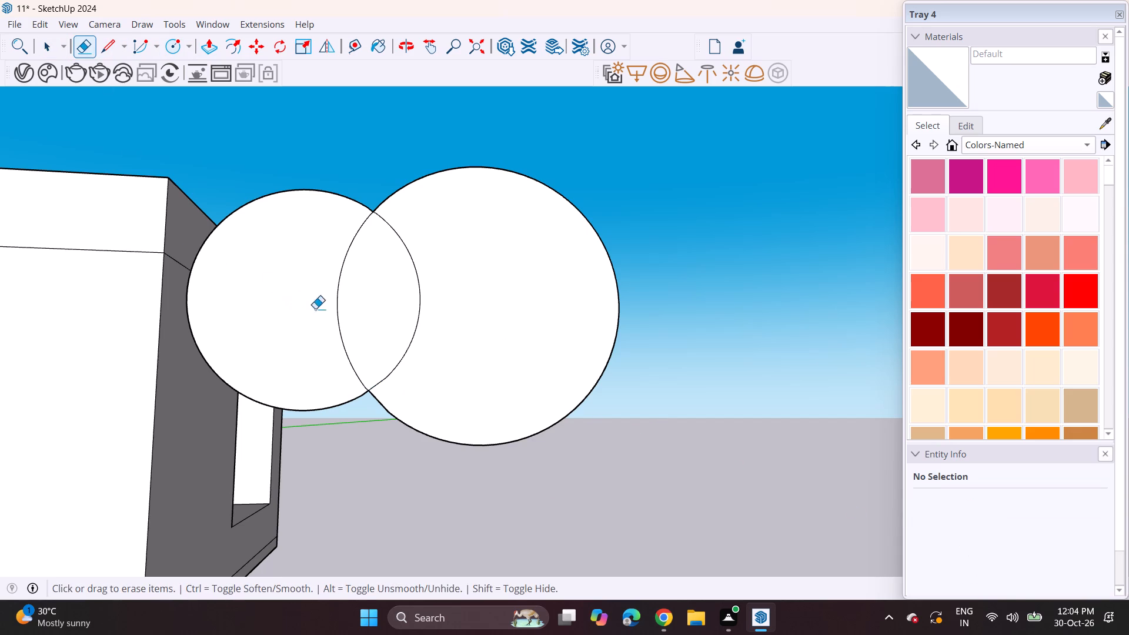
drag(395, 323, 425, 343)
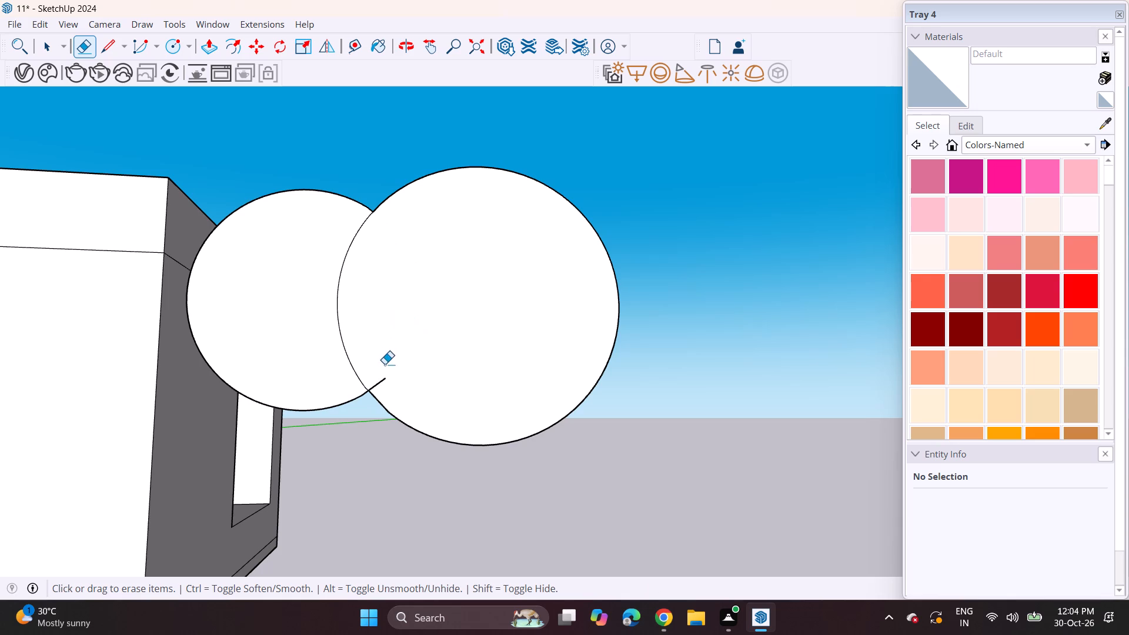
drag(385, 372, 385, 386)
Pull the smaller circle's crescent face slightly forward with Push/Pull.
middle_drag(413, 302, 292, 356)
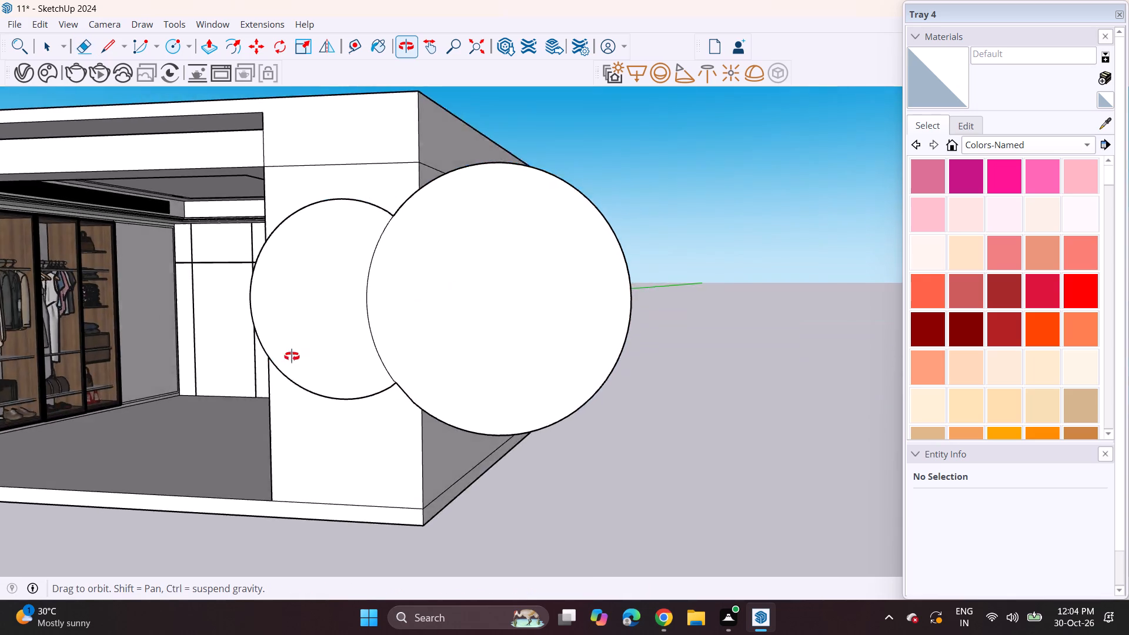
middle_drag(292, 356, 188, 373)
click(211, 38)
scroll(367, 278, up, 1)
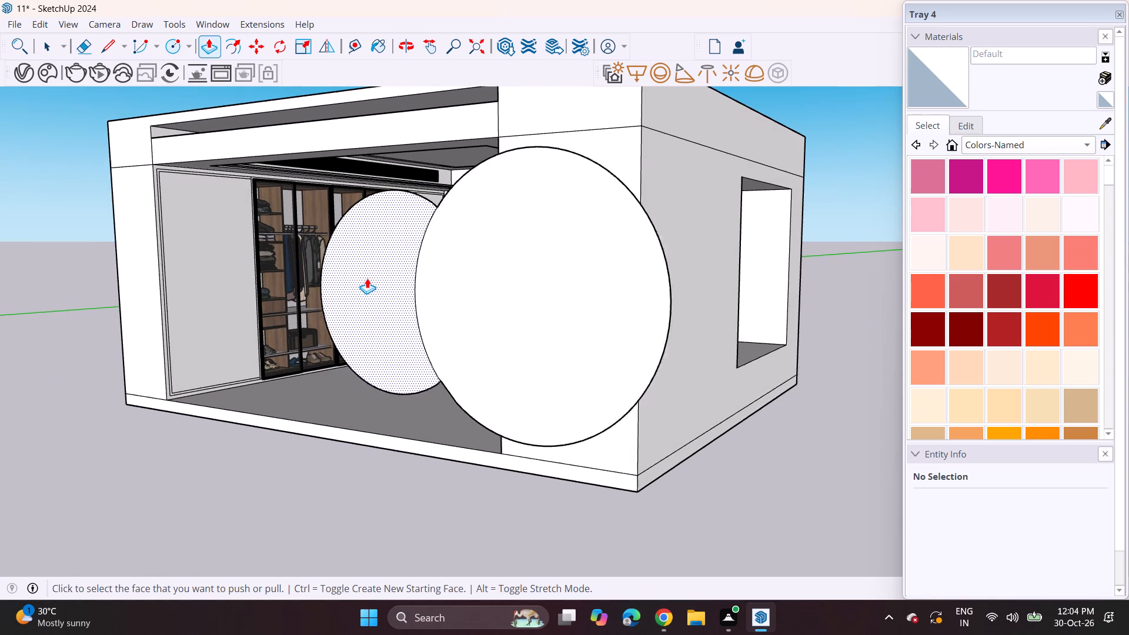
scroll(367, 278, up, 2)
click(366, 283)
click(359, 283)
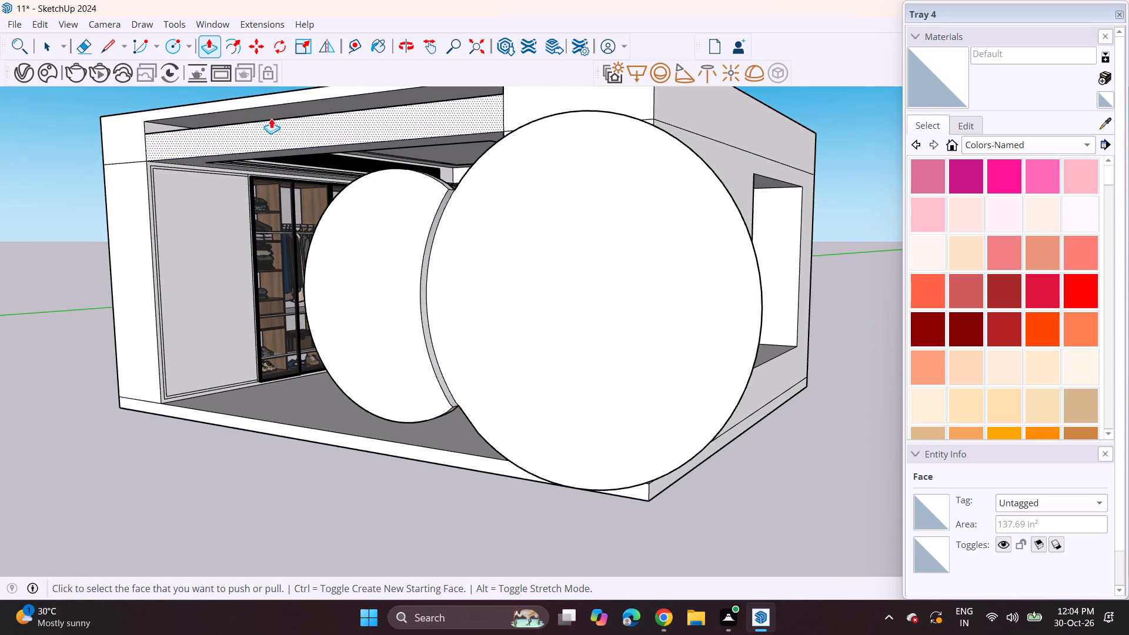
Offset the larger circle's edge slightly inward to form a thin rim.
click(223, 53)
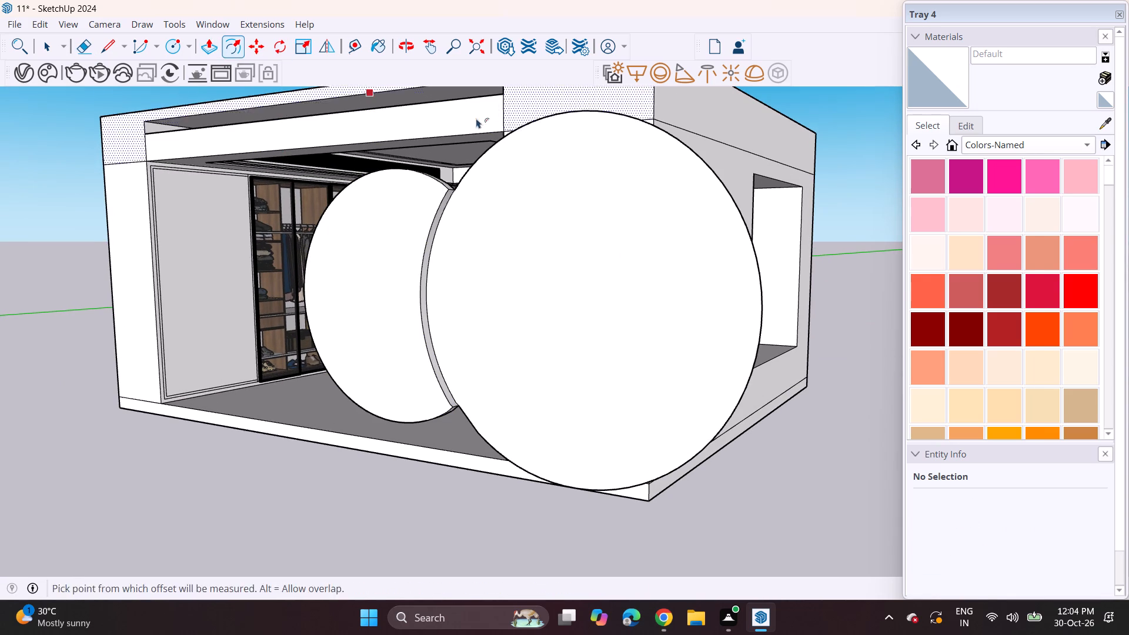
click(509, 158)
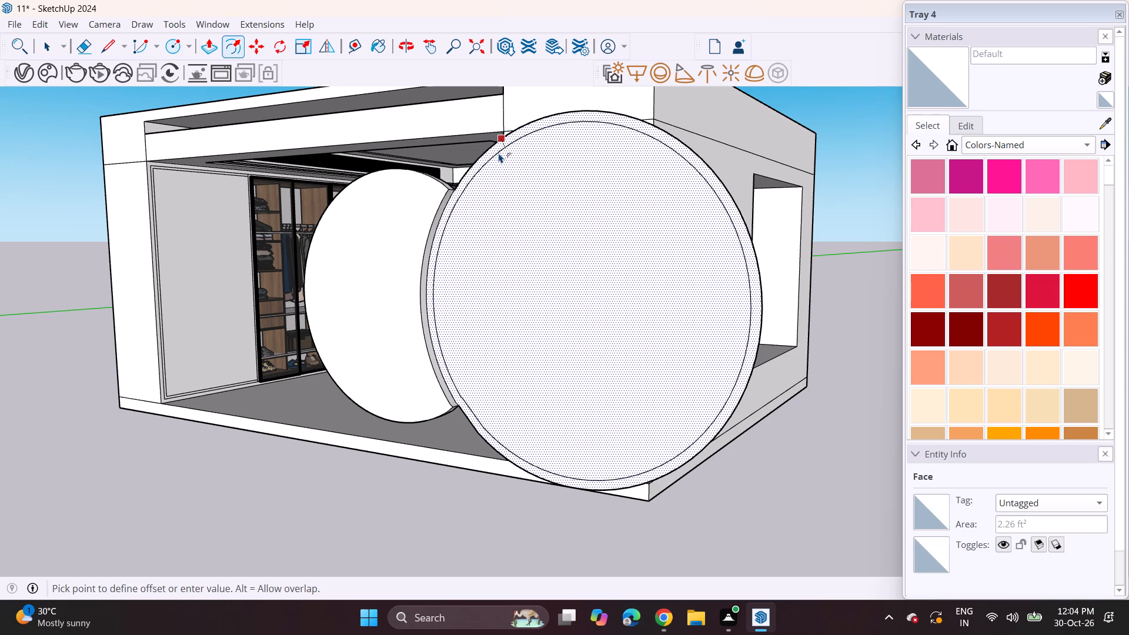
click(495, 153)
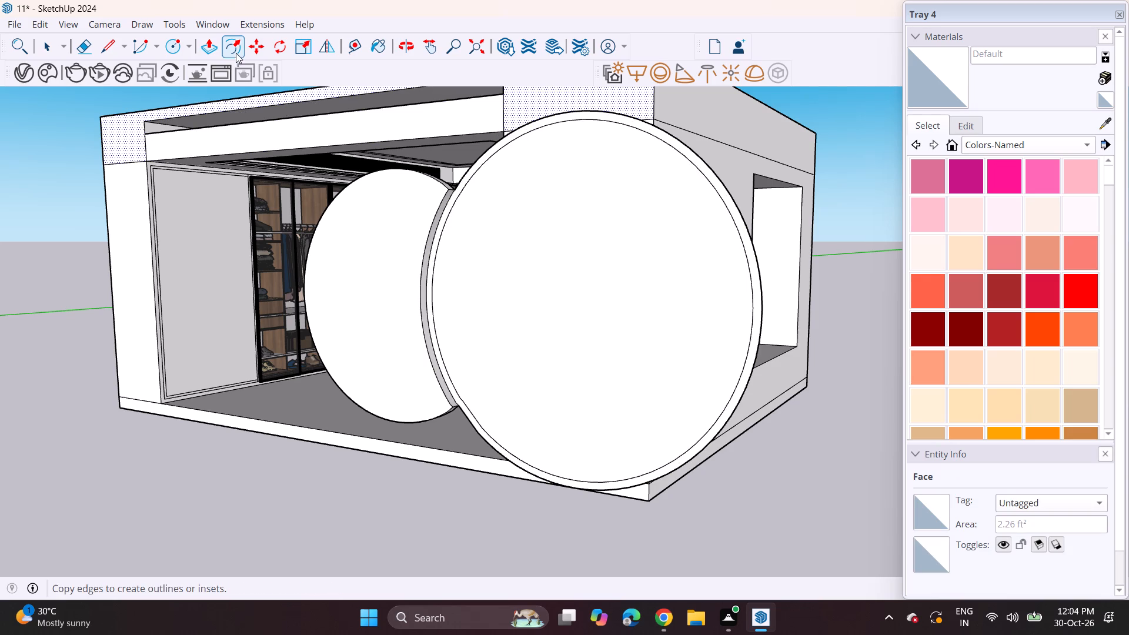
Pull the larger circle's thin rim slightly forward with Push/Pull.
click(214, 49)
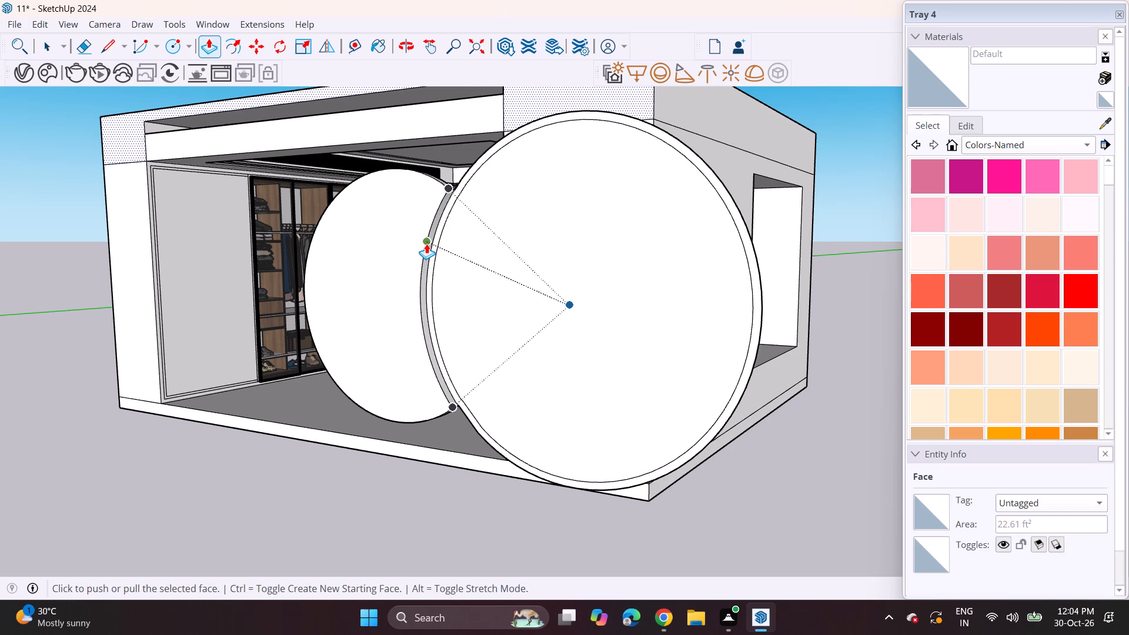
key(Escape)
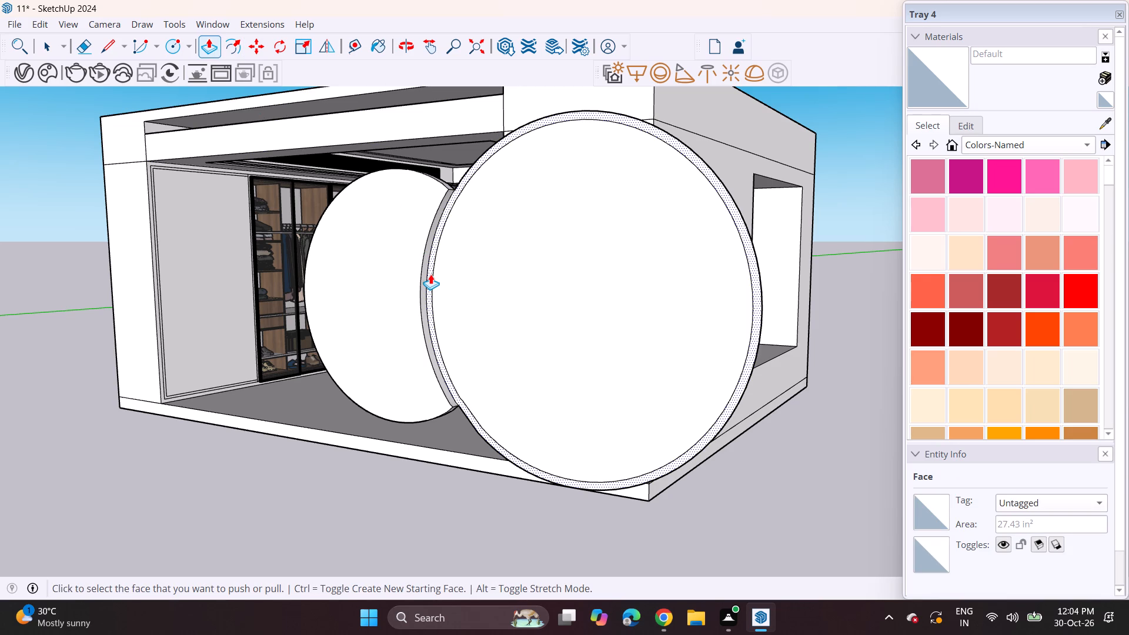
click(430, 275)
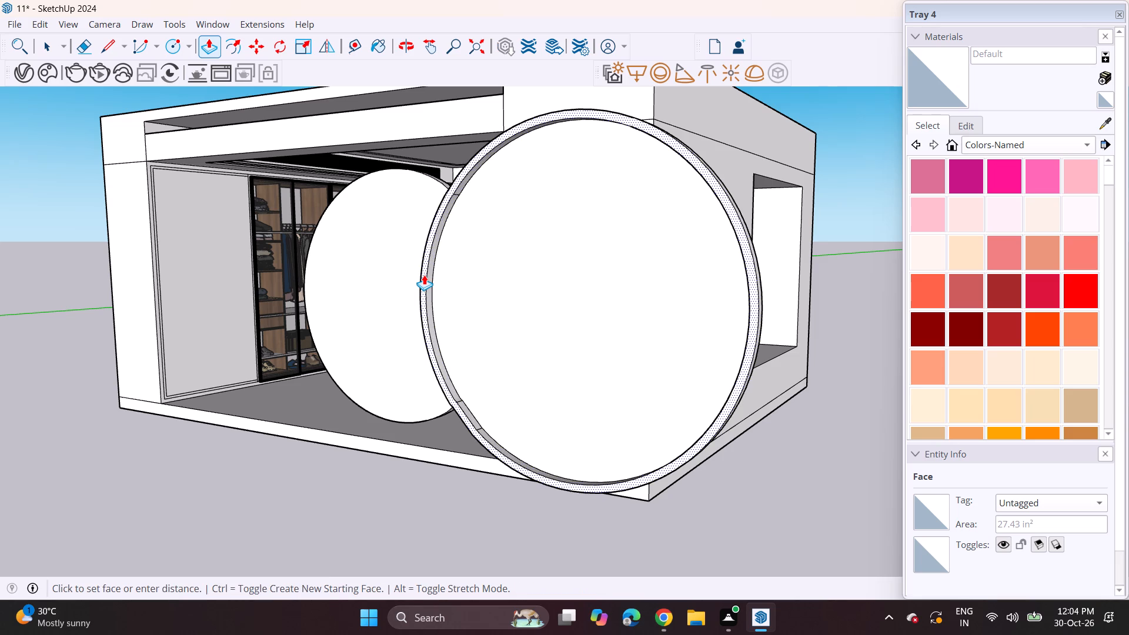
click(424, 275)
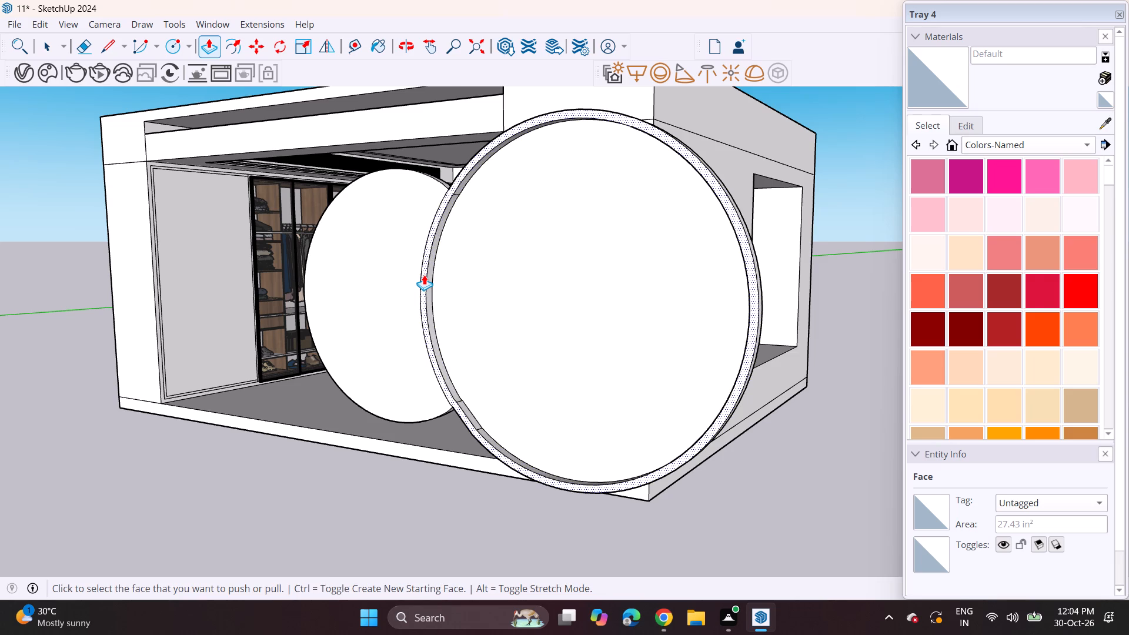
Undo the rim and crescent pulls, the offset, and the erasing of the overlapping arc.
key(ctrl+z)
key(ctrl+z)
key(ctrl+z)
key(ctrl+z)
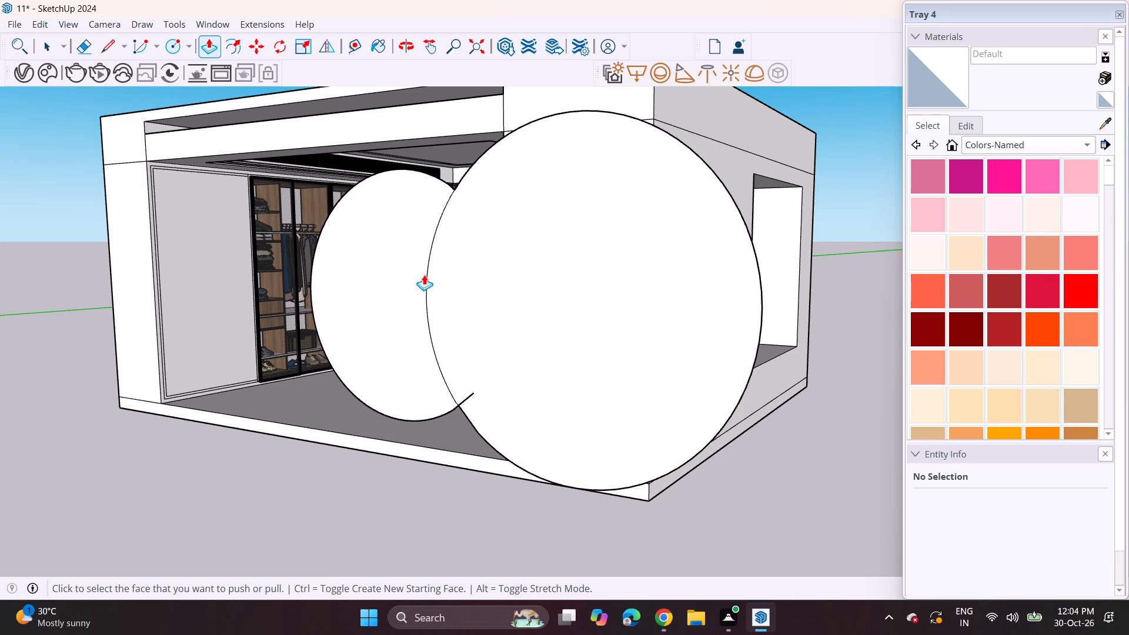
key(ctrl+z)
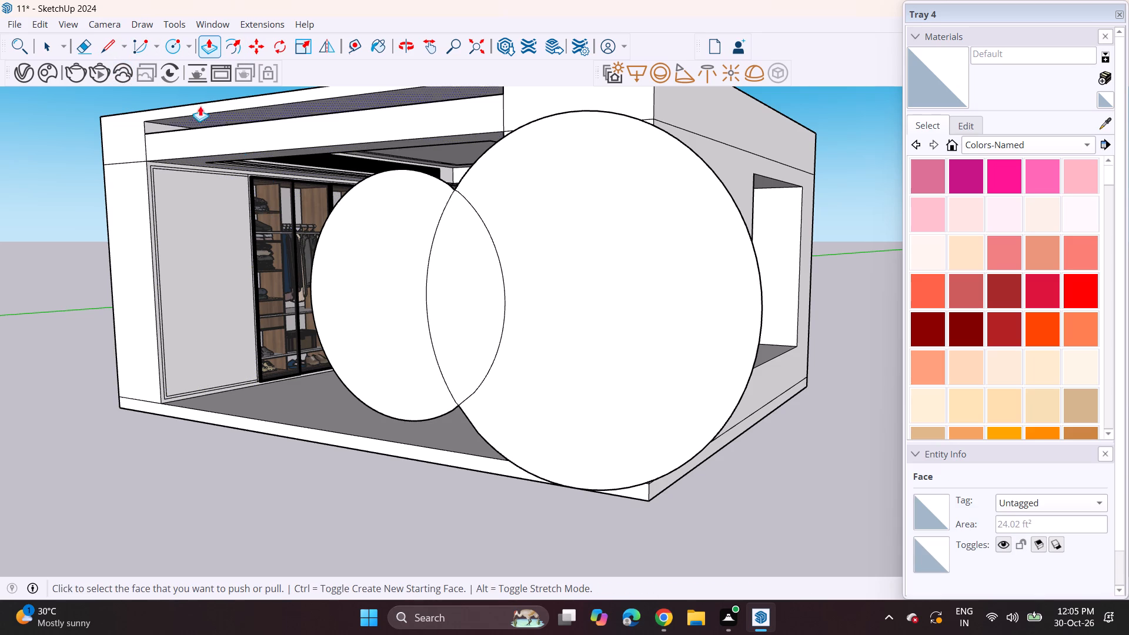
Offset the larger circle's non-overlapping face slightly inward, and repeat the same offset on the lens-shaped overlap face.
click(239, 46)
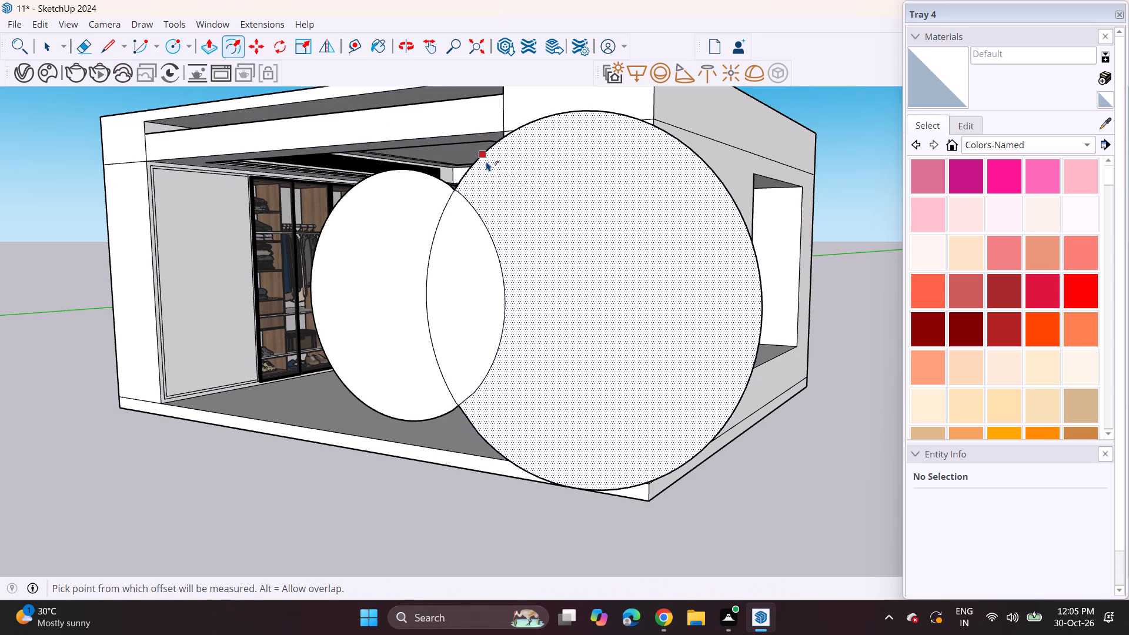
click(486, 162)
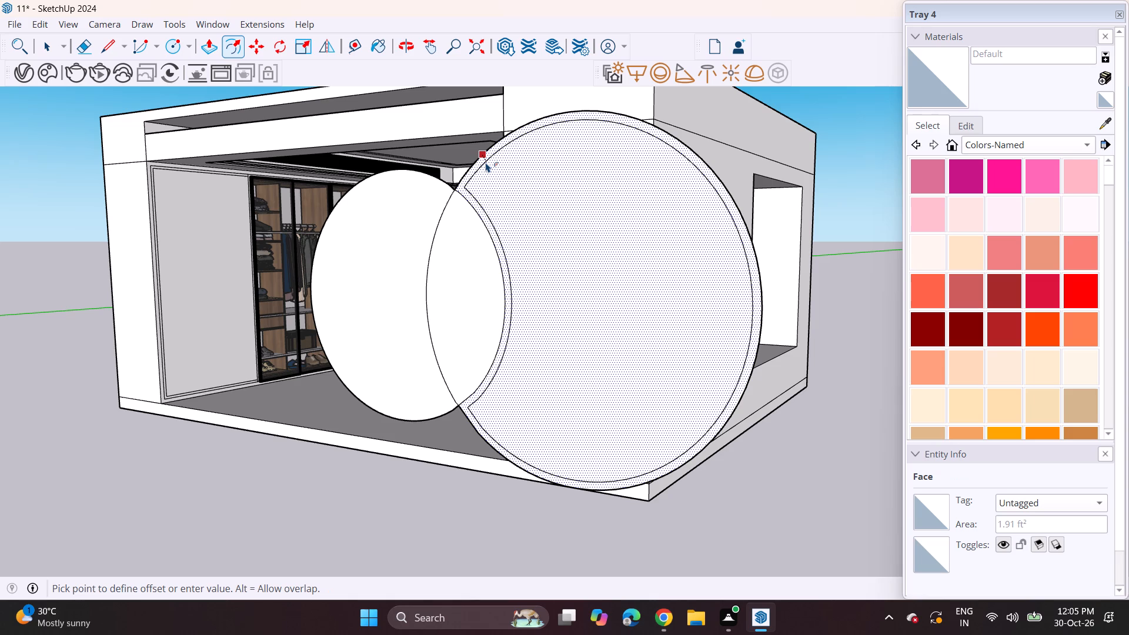
click(486, 162)
double_click(447, 220)
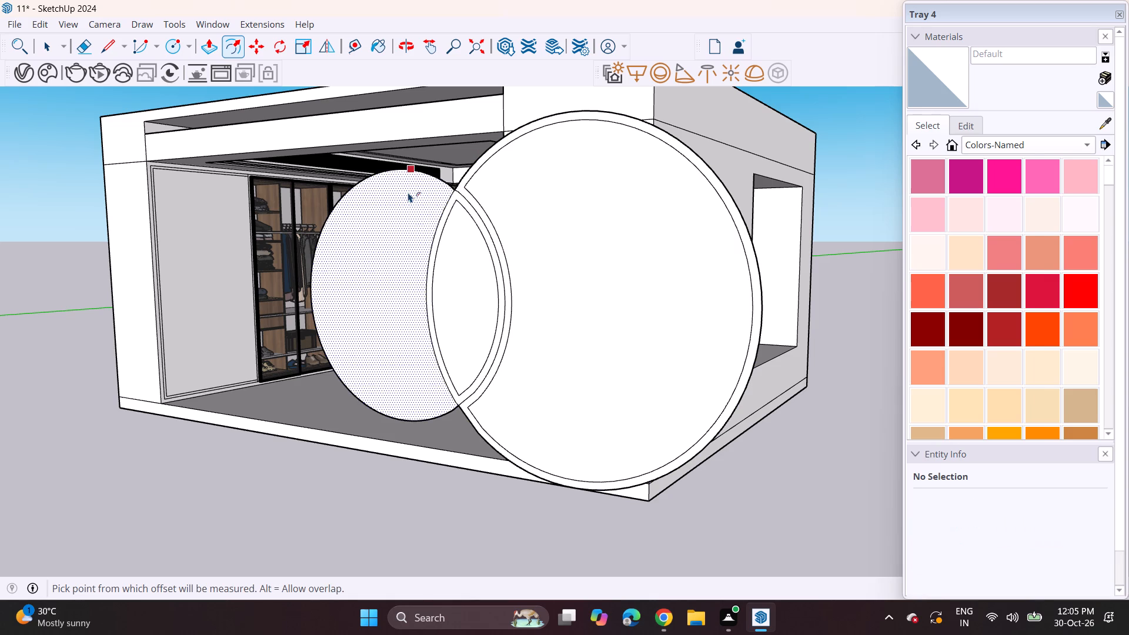
Draw a short line joining the upper corners of the lens's and the larger face's inset outlines.
click(116, 51)
click(454, 204)
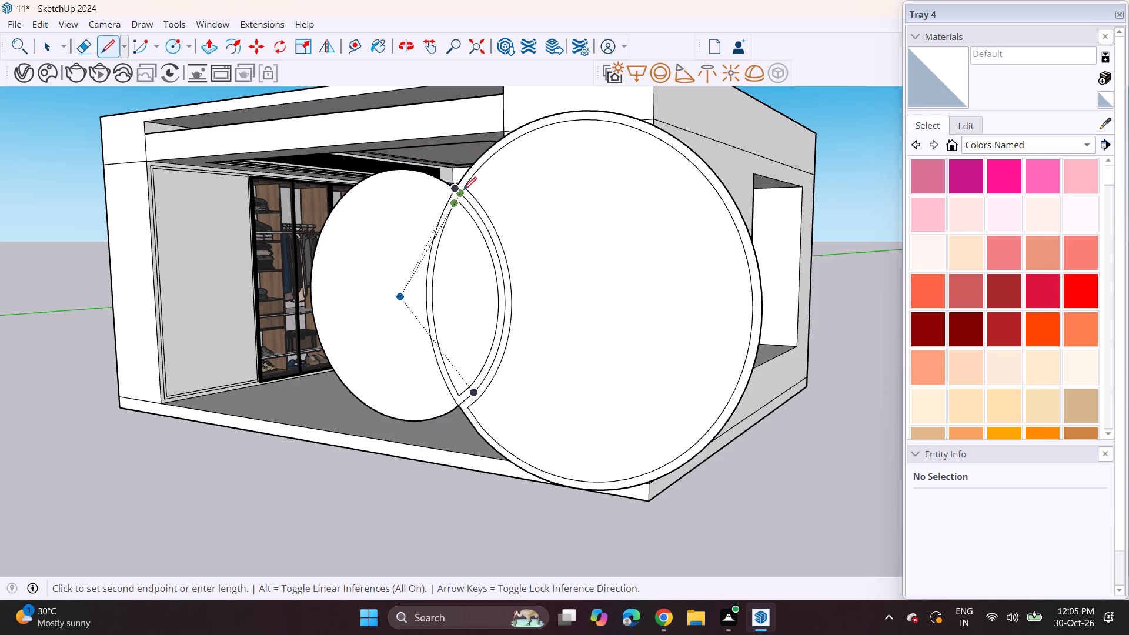
click(465, 189)
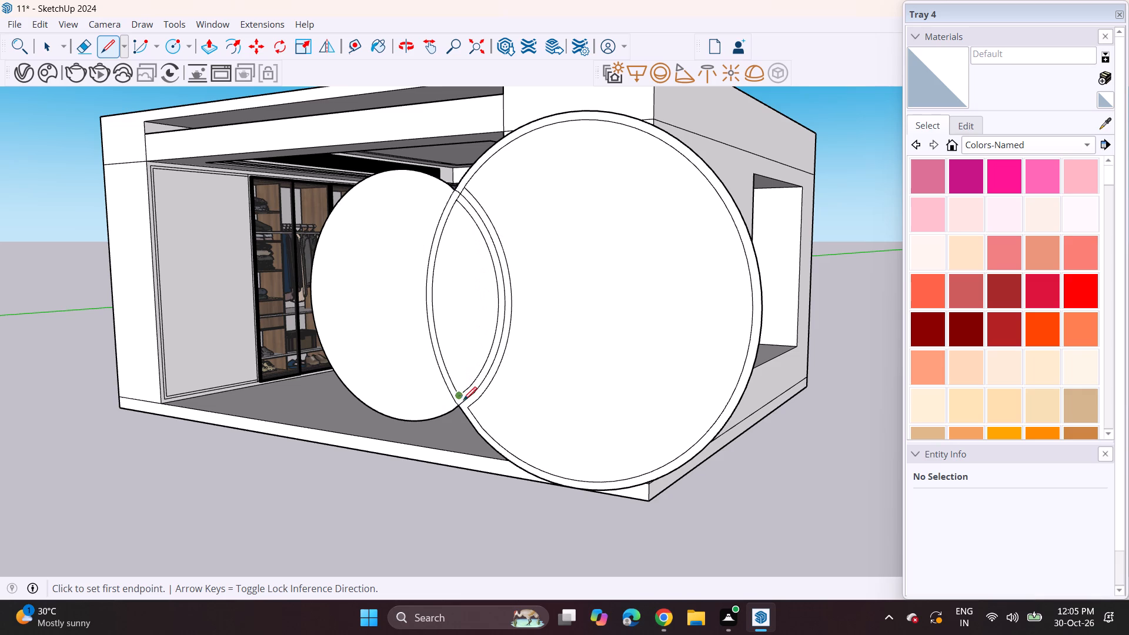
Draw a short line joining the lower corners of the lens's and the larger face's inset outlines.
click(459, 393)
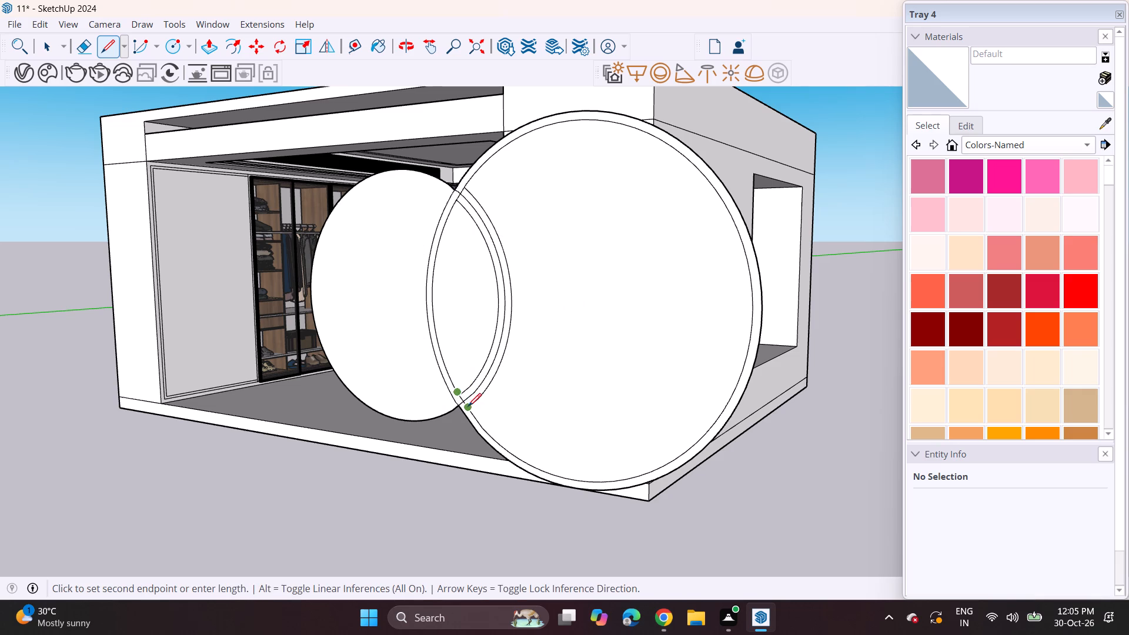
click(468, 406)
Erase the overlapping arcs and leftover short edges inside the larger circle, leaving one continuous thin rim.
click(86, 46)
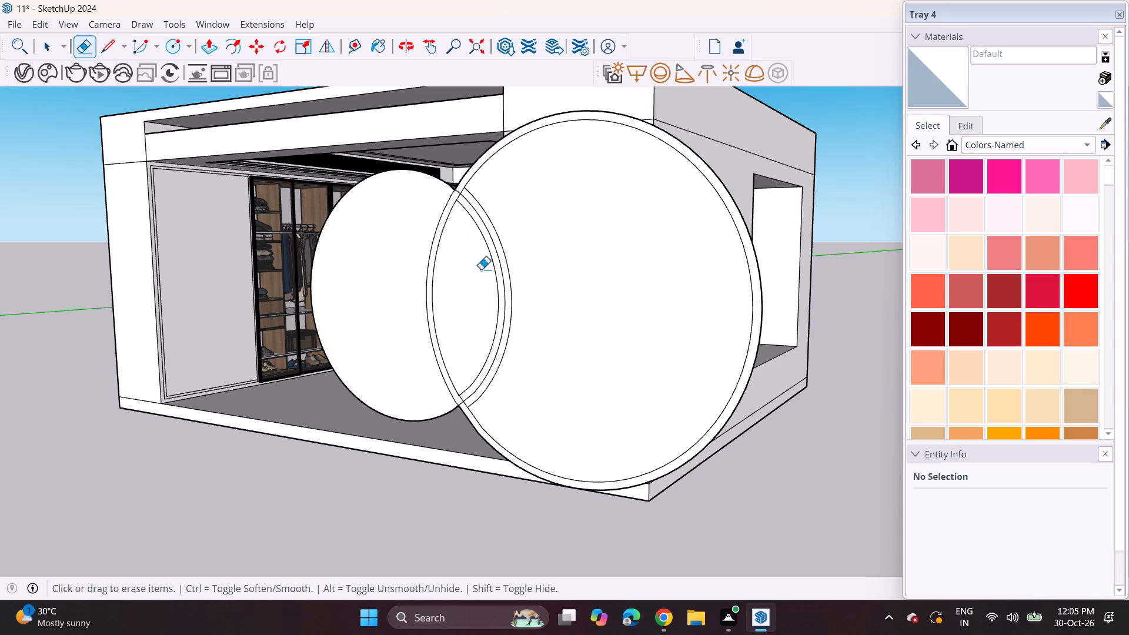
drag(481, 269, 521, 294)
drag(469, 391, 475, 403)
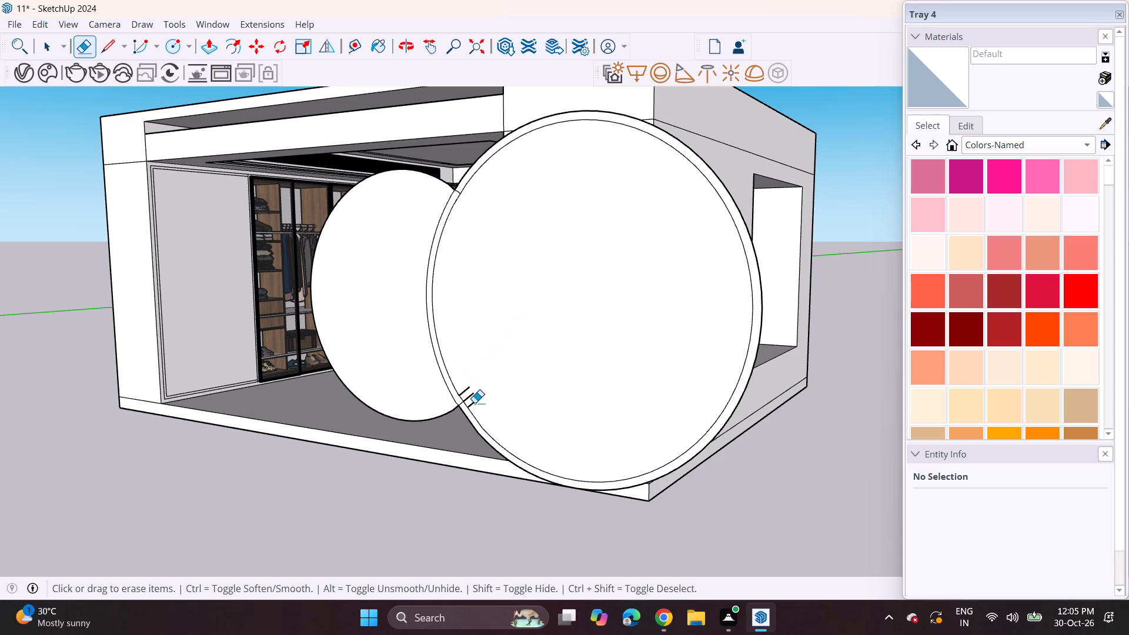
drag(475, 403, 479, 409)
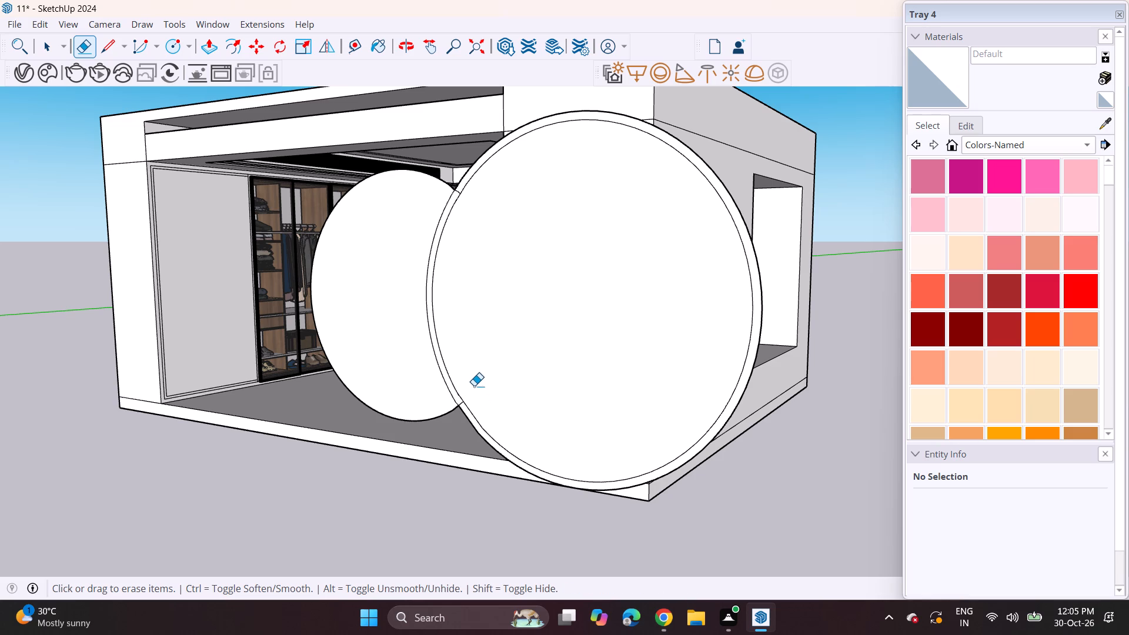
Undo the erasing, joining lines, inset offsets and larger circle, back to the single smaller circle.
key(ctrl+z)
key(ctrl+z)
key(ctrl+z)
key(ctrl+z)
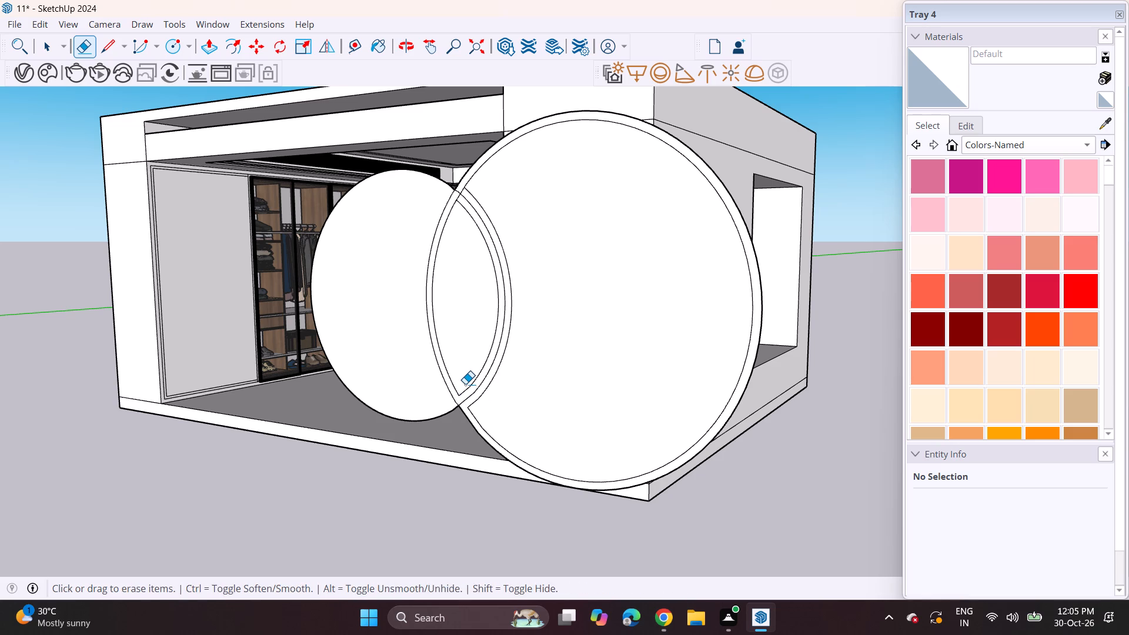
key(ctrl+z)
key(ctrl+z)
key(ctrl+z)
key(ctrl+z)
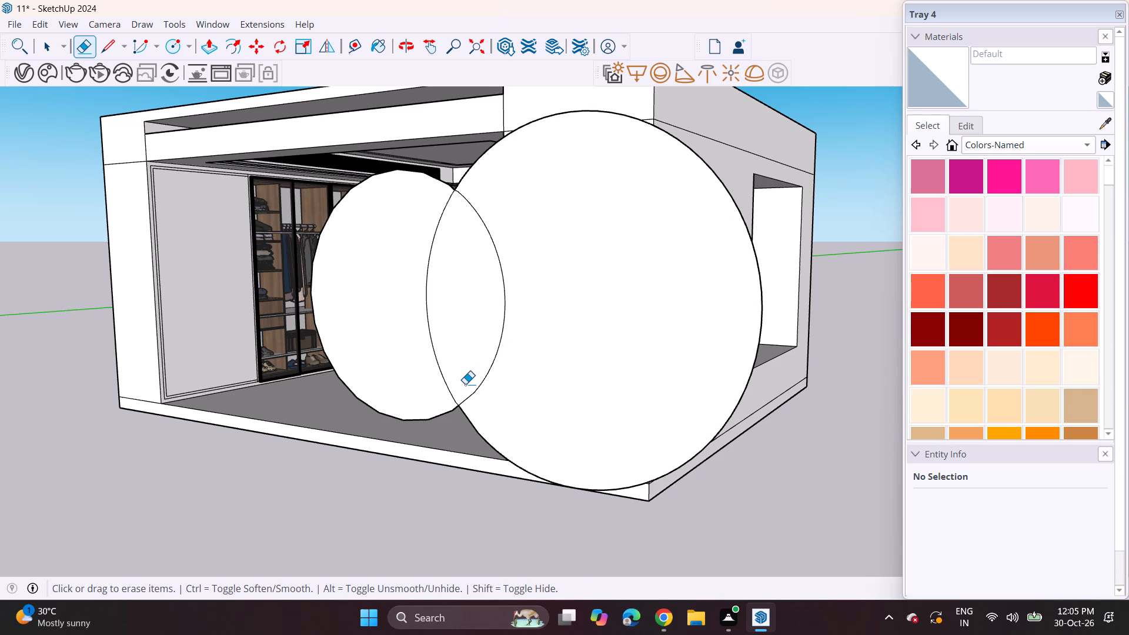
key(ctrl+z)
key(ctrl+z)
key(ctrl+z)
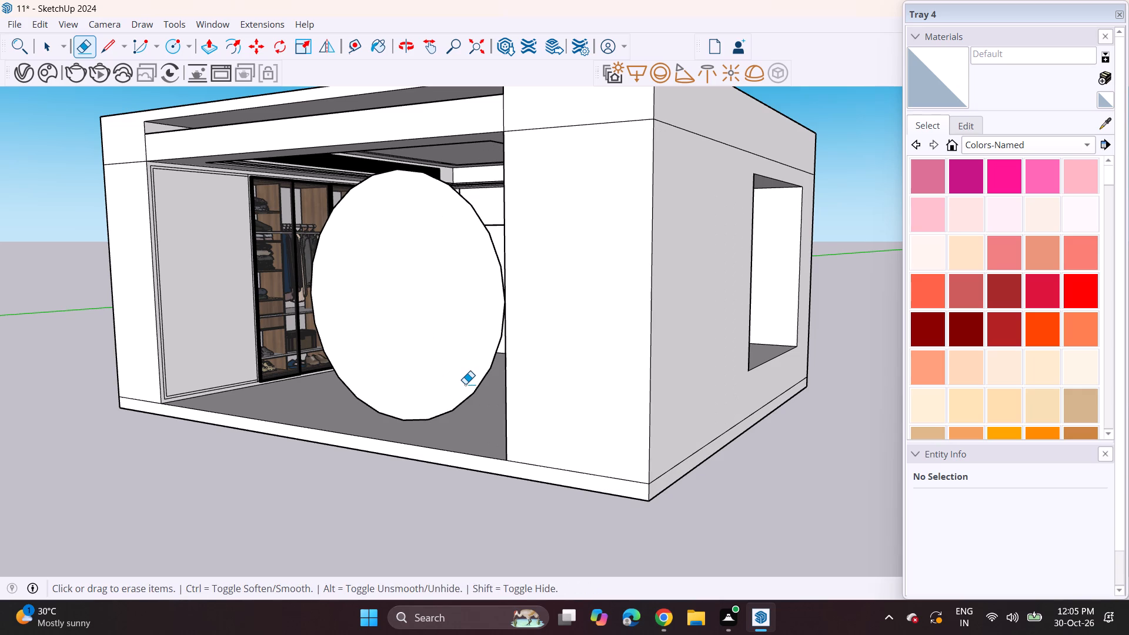
Set the remaining circle's segment count to 60.
key(space)
click(466, 403)
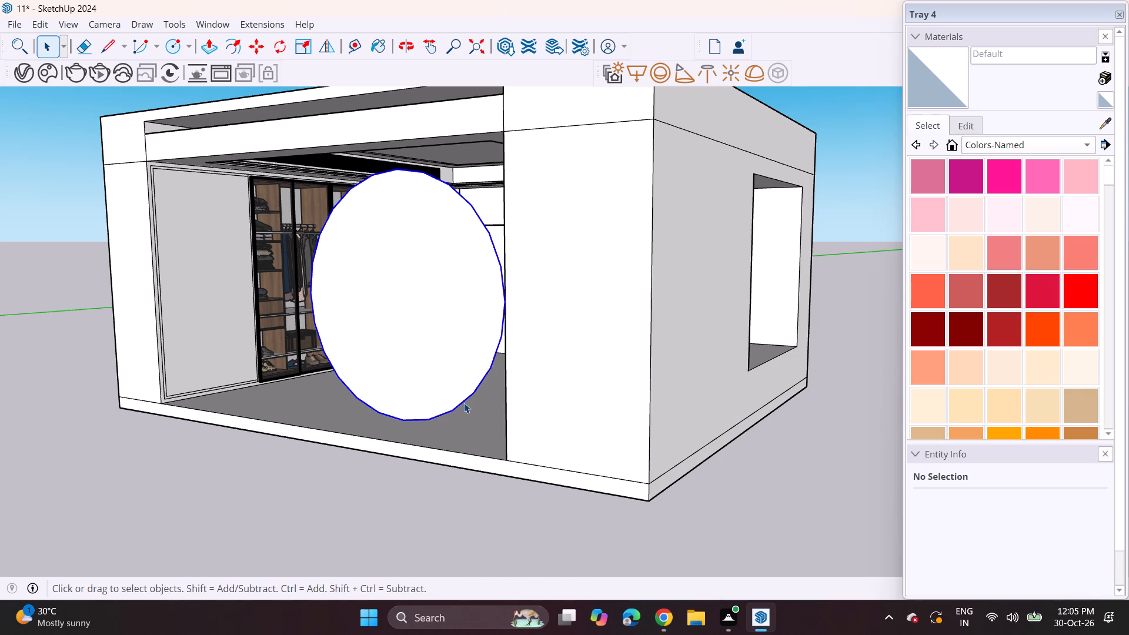
click(1038, 545)
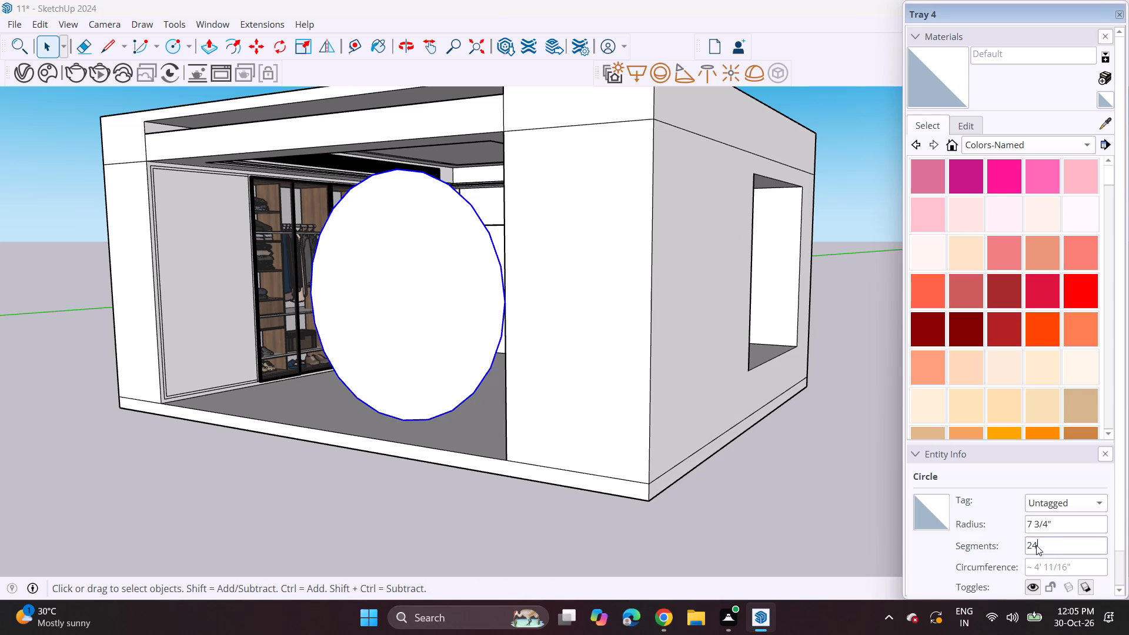
key(BackSpace)
key(BackSpace)
key(BackSpace)
text(60)
key(Return)
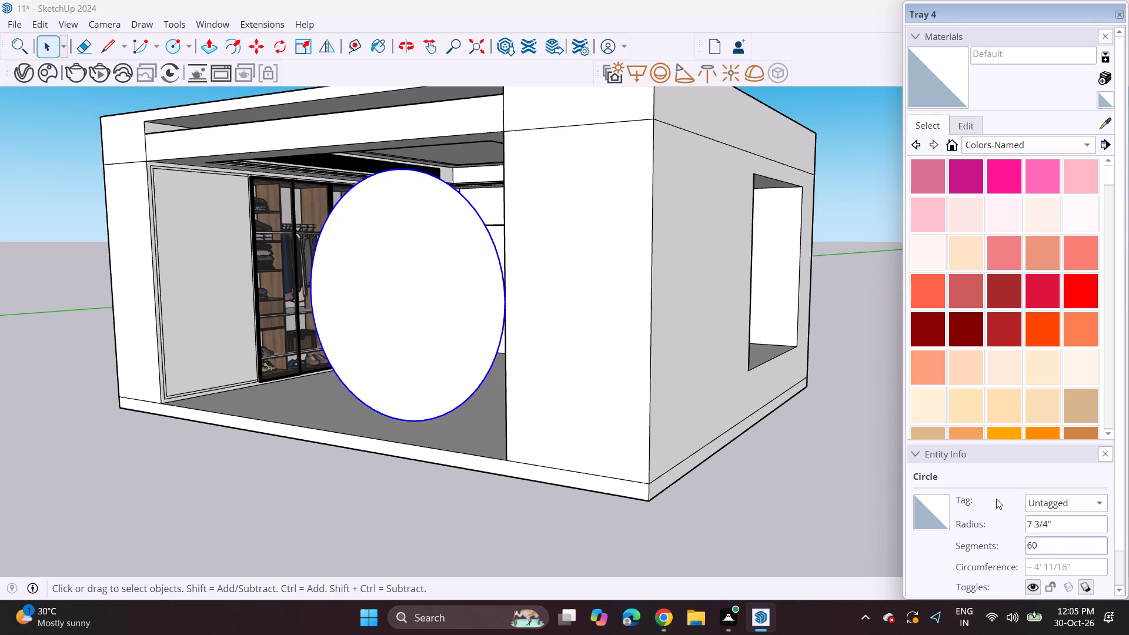
Pull the smoothed circle's face slightly forward with Push/Pull to make a thin disc.
click(162, 57)
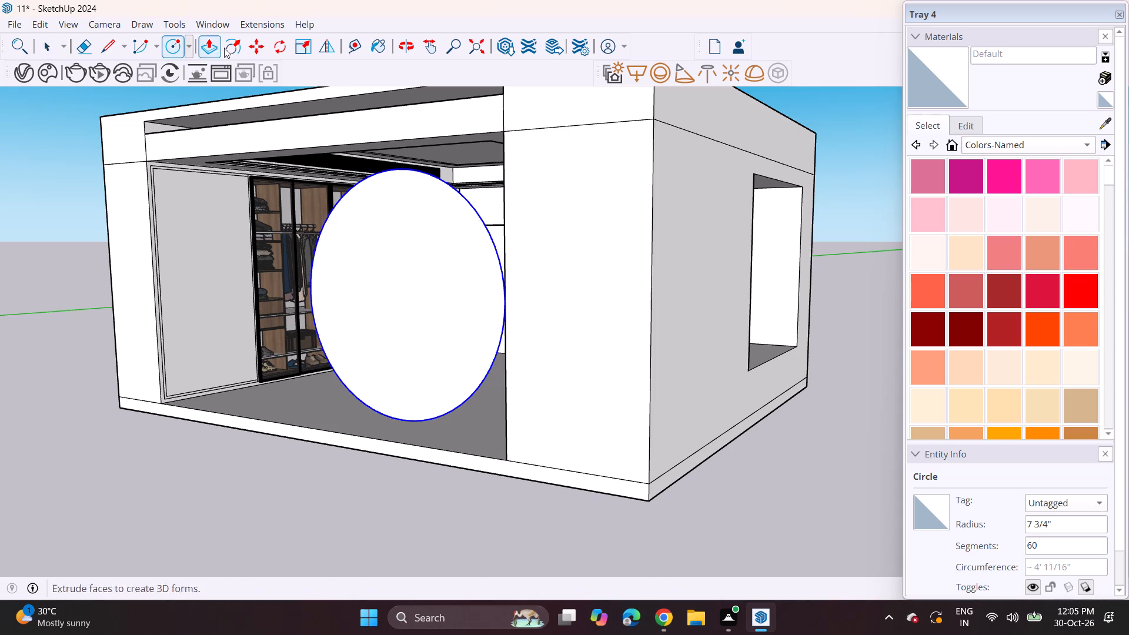
click(213, 50)
click(412, 317)
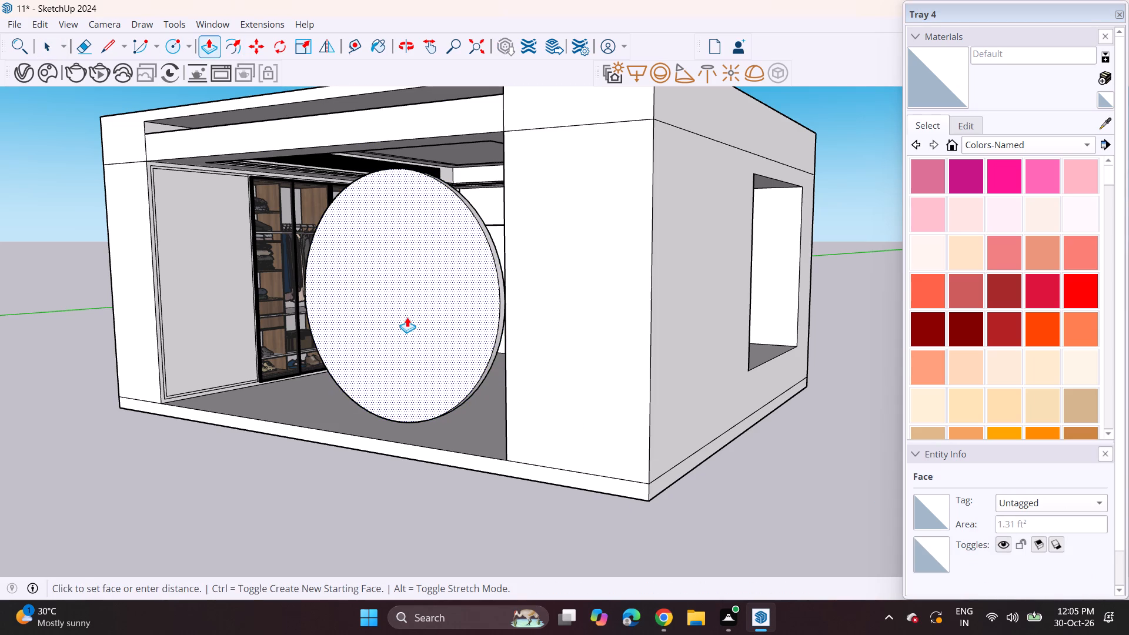
click(407, 317)
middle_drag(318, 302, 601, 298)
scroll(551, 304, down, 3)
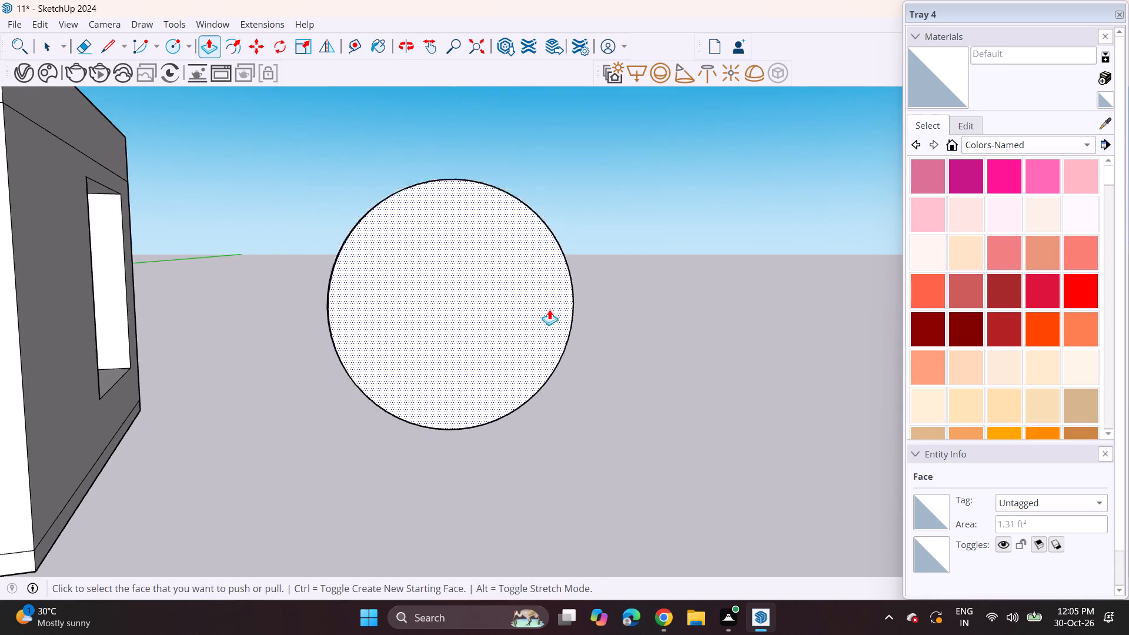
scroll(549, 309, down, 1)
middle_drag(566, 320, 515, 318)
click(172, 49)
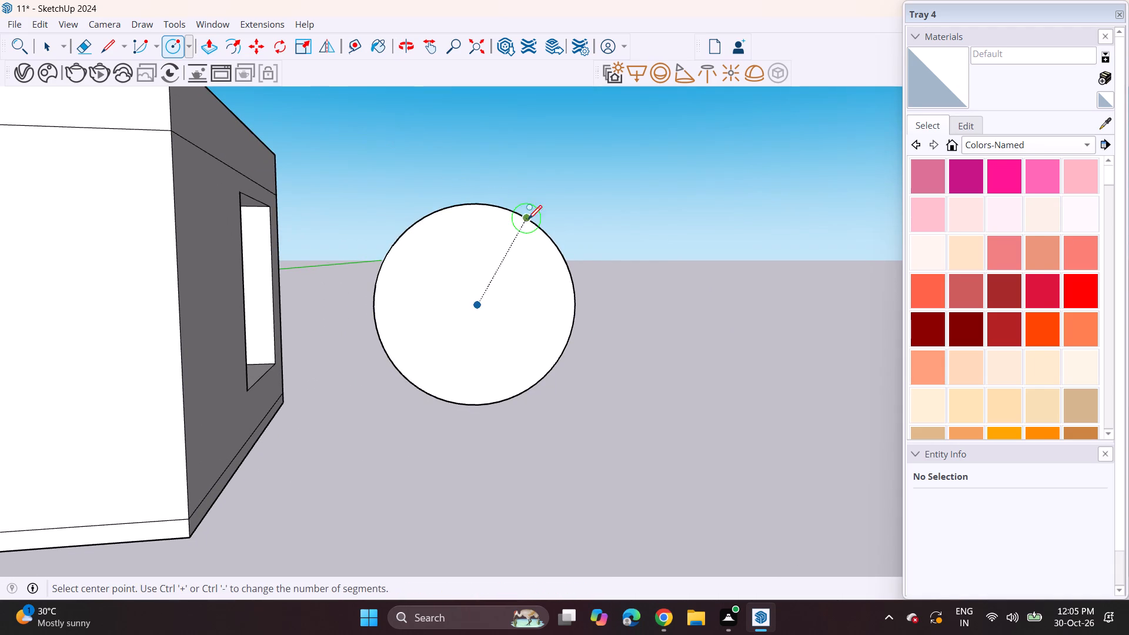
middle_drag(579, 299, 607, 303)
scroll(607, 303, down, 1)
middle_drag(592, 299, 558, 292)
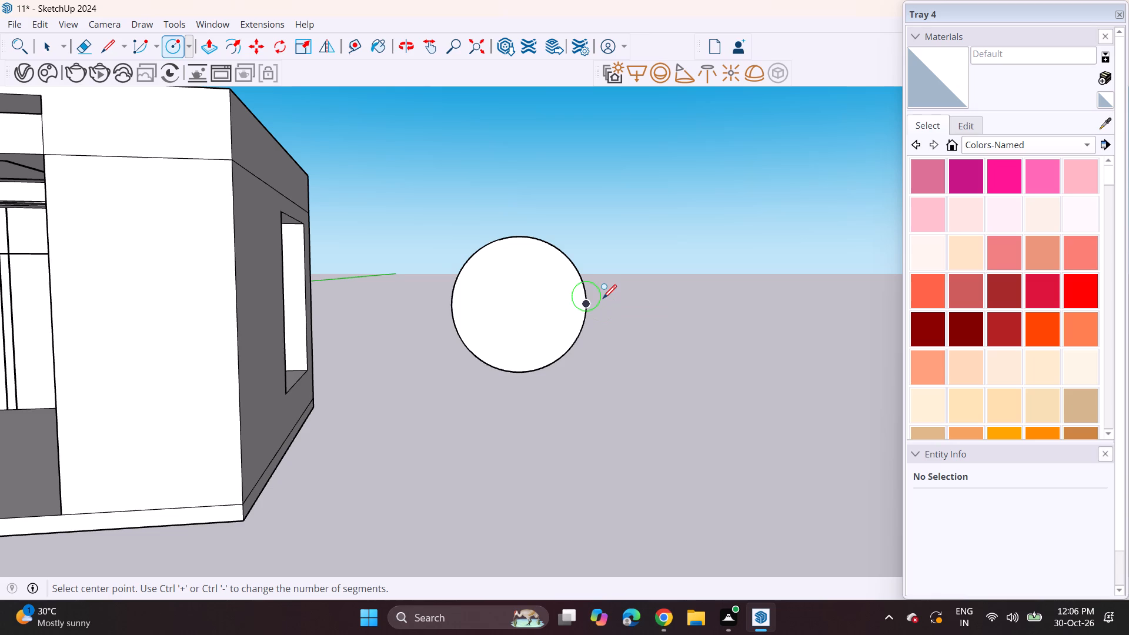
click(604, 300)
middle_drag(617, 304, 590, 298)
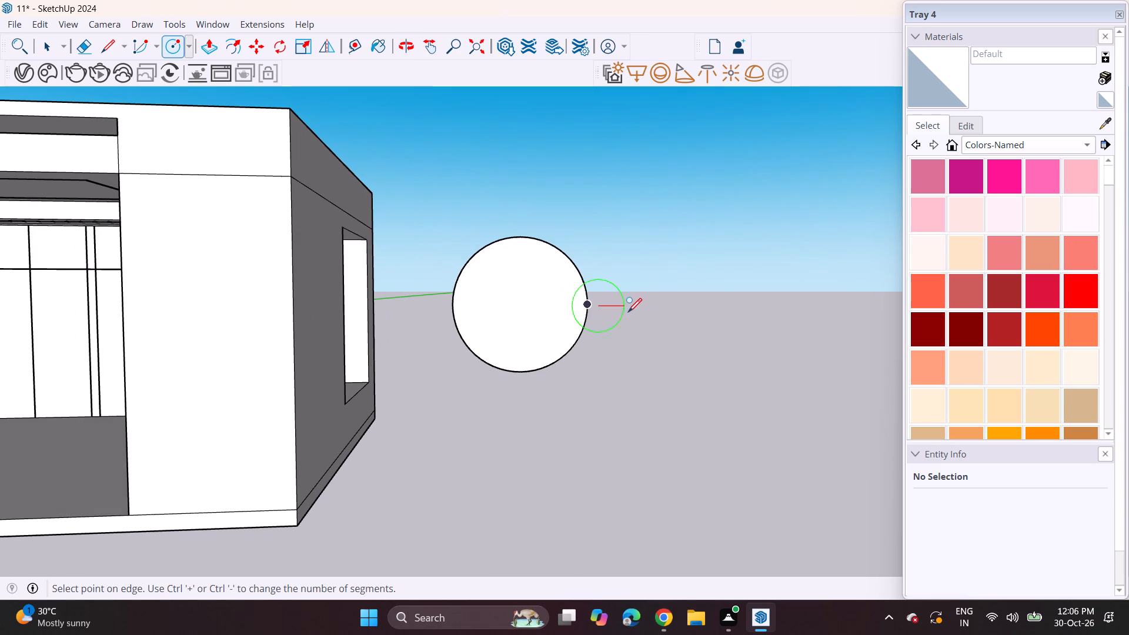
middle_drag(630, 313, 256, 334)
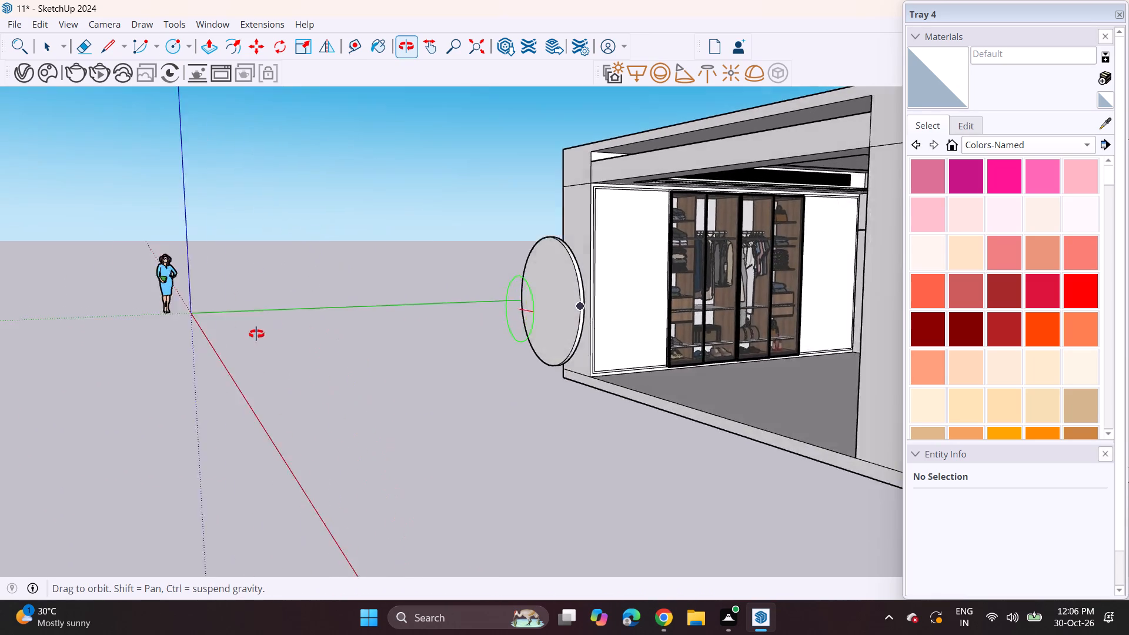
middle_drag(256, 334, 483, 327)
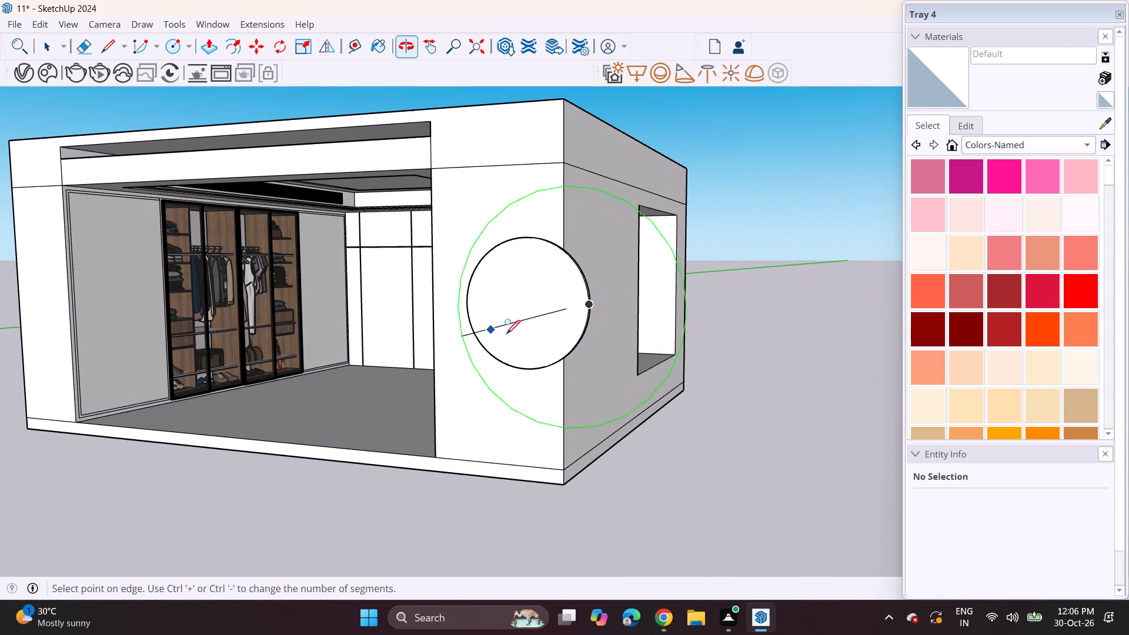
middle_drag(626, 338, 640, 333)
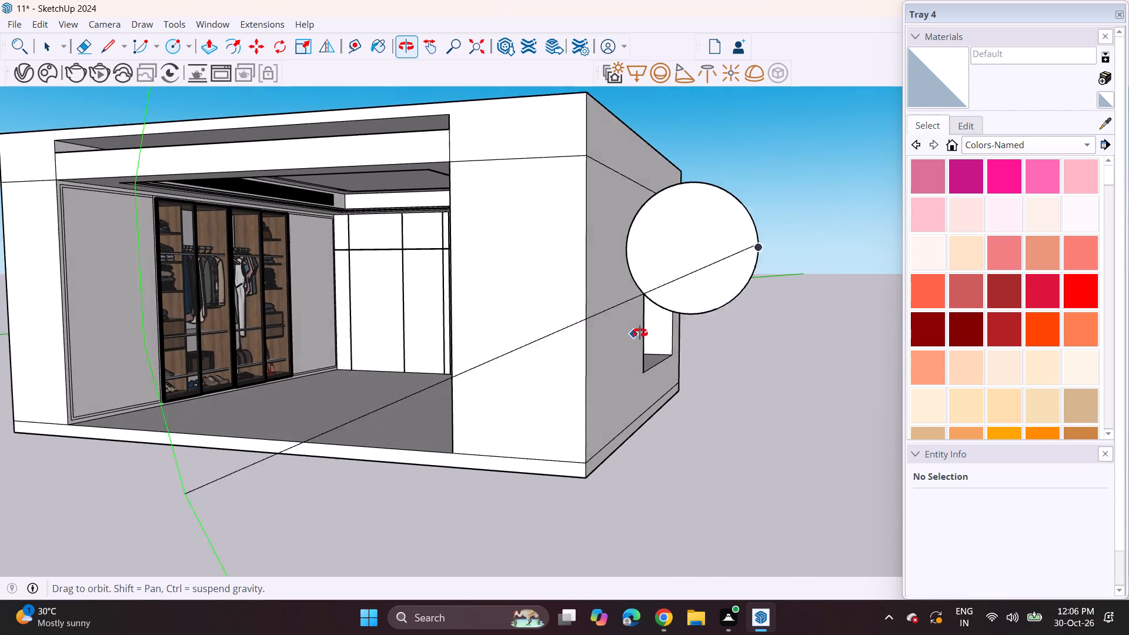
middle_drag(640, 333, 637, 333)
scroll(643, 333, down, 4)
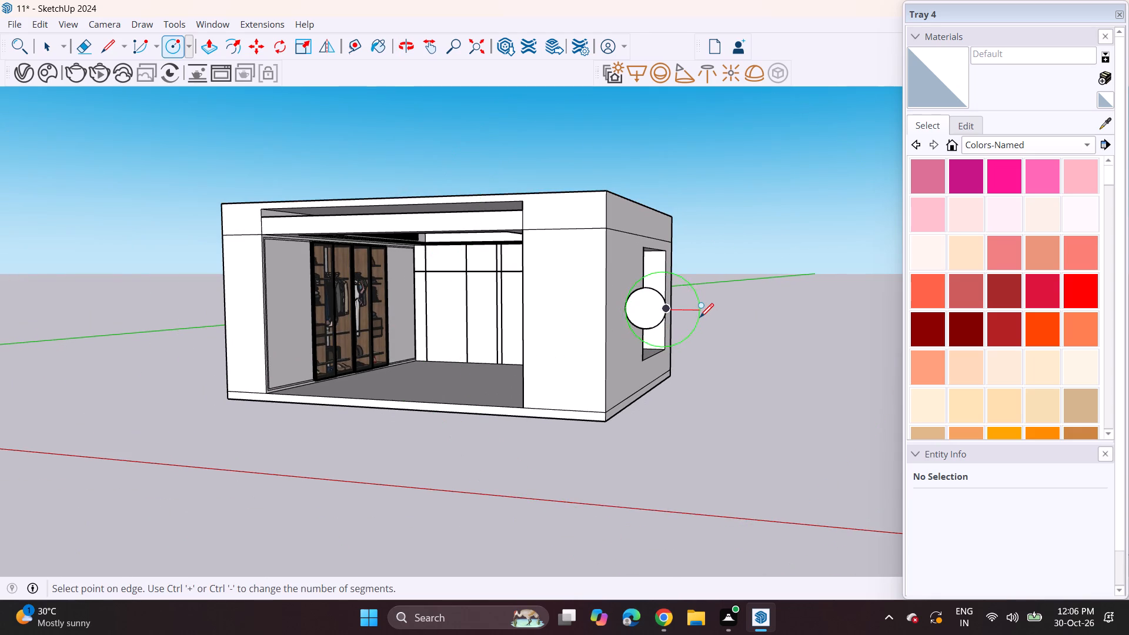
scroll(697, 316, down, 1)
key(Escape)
Copy the disc's front circular edge sideways along the red axis so that it overlaps the disc by about half.
shift+middle_drag(672, 321, 588, 332)
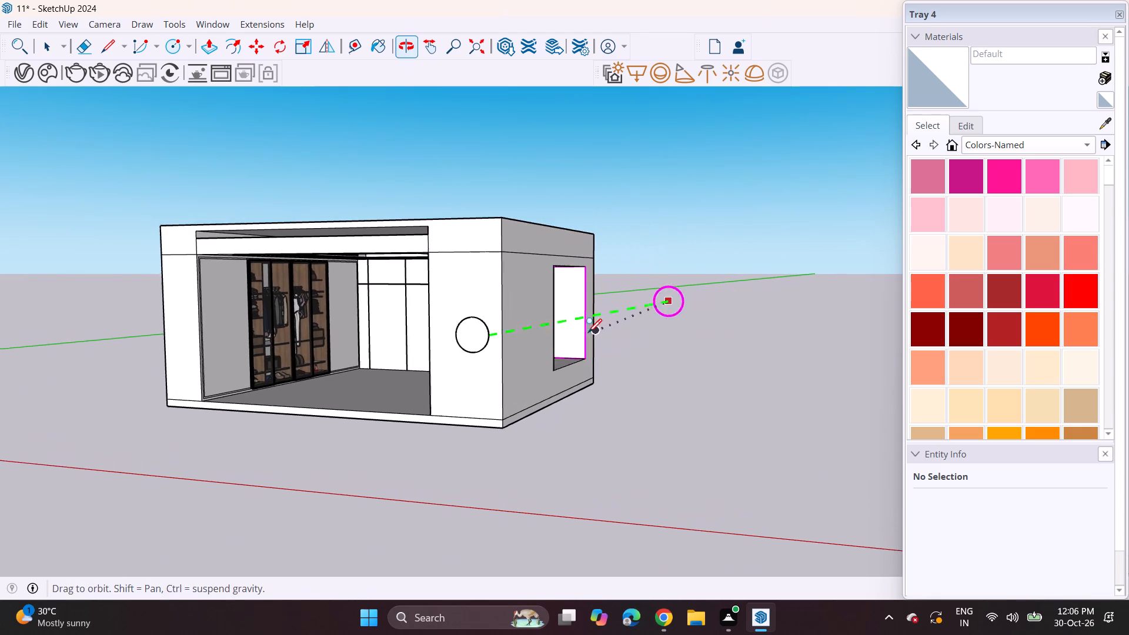
shift+middle_drag(588, 332, 589, 332)
middle_drag(560, 332, 600, 332)
key(space)
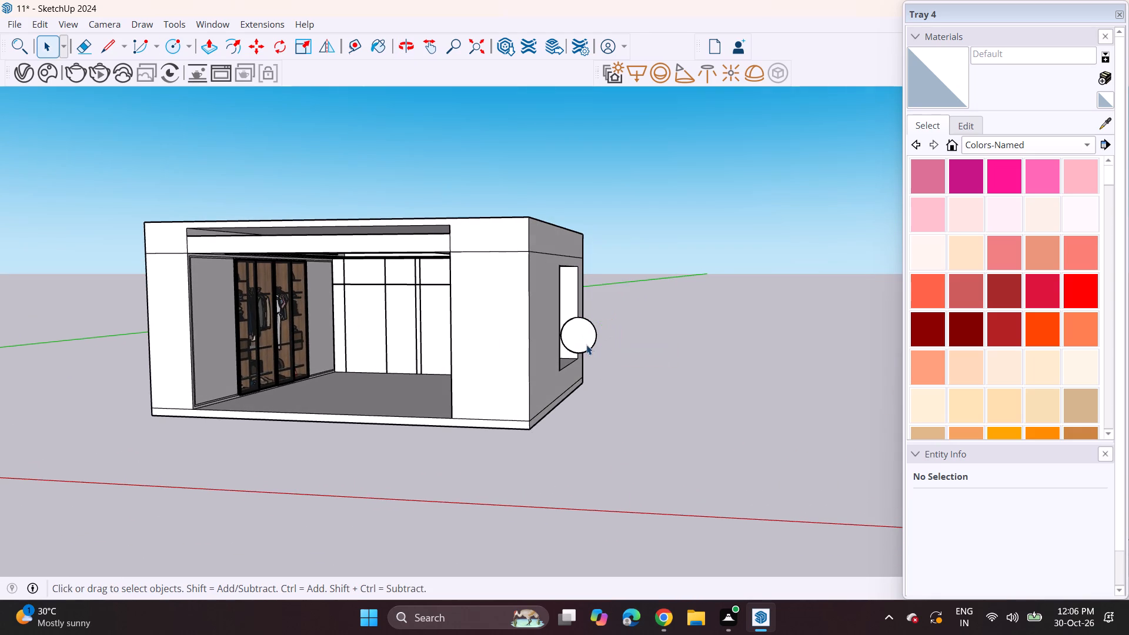
scroll(586, 345, up, 6)
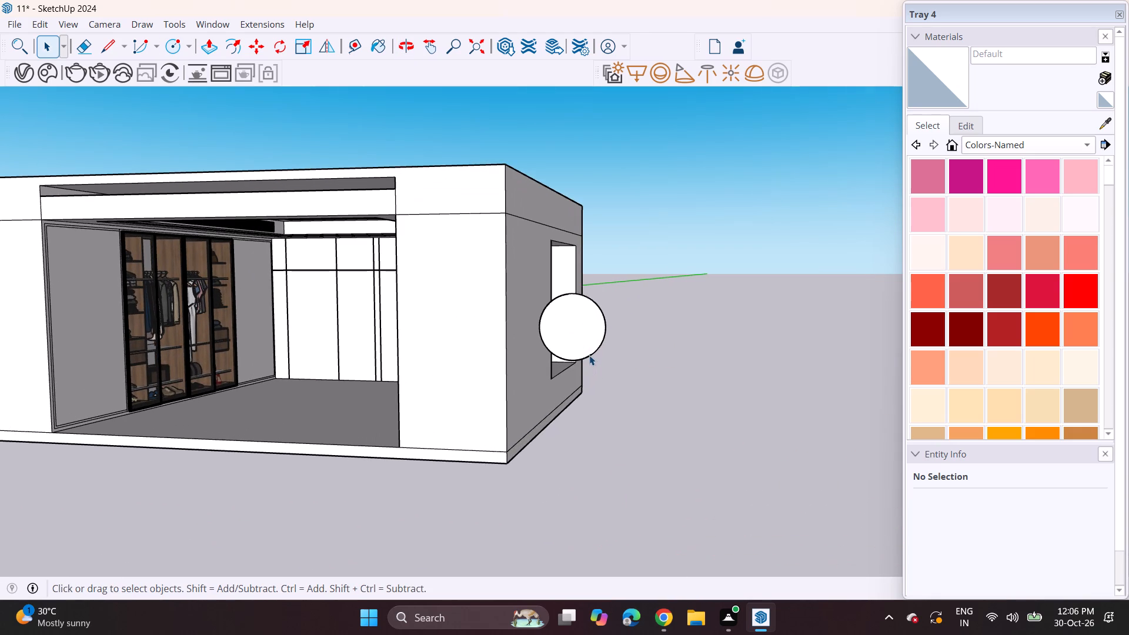
click(589, 355)
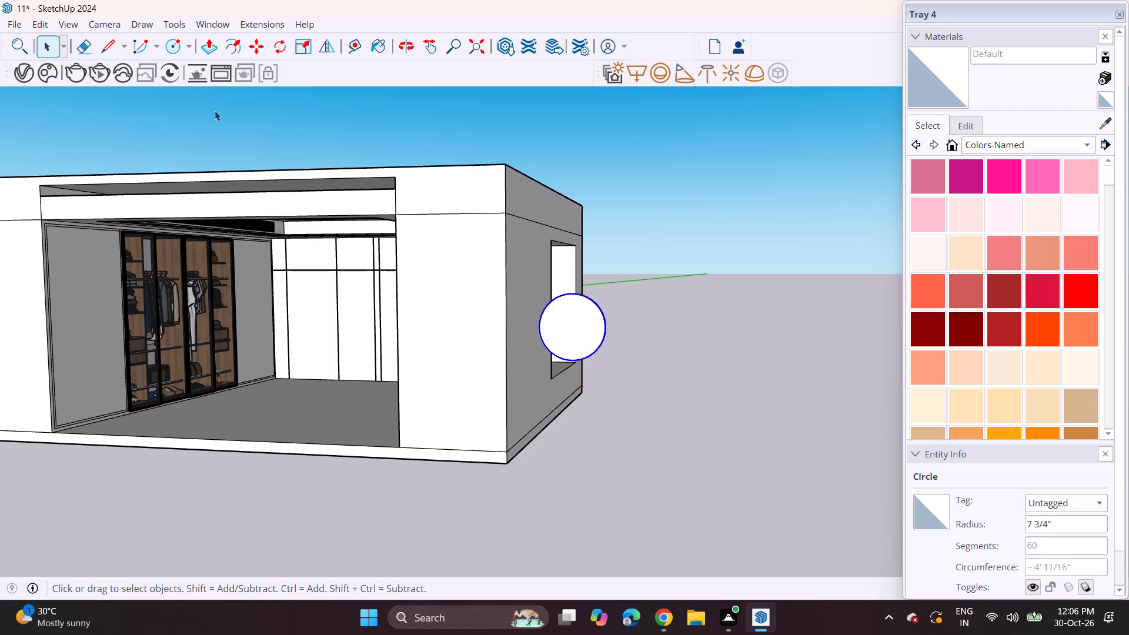
click(252, 49)
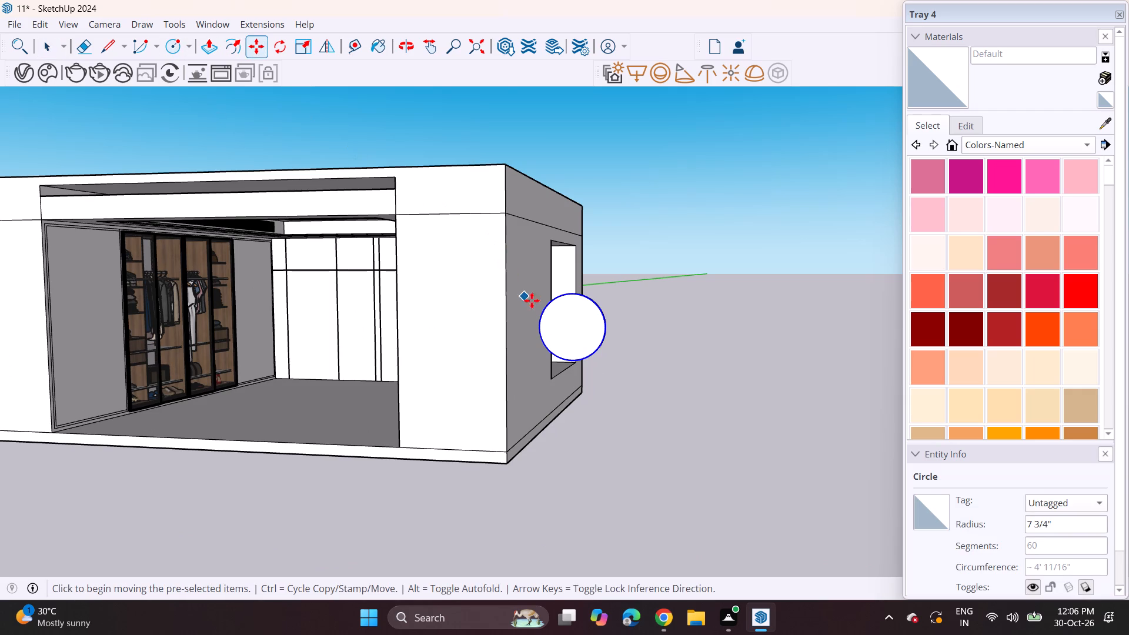
click(571, 360)
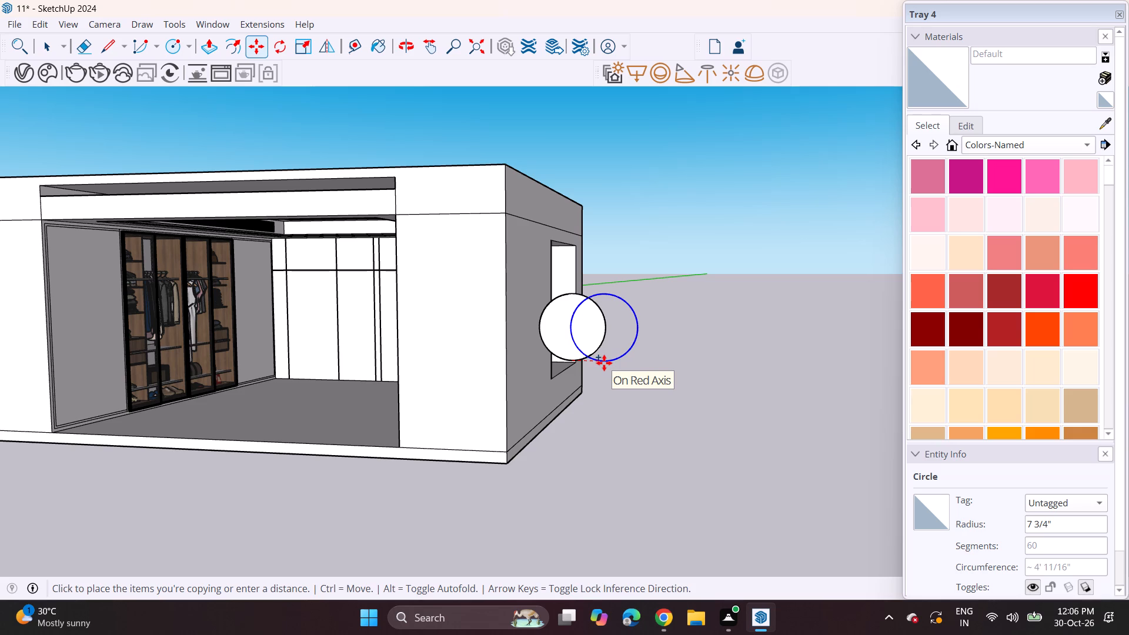
click(606, 364)
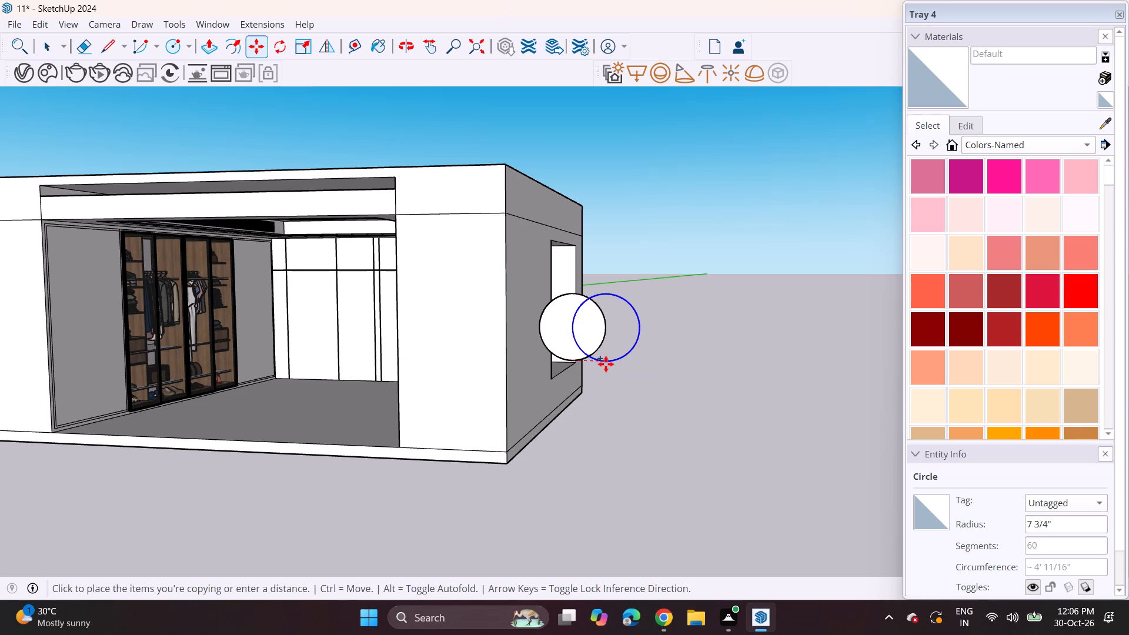
scroll(644, 337, up, 3)
scroll(644, 337, down, 1)
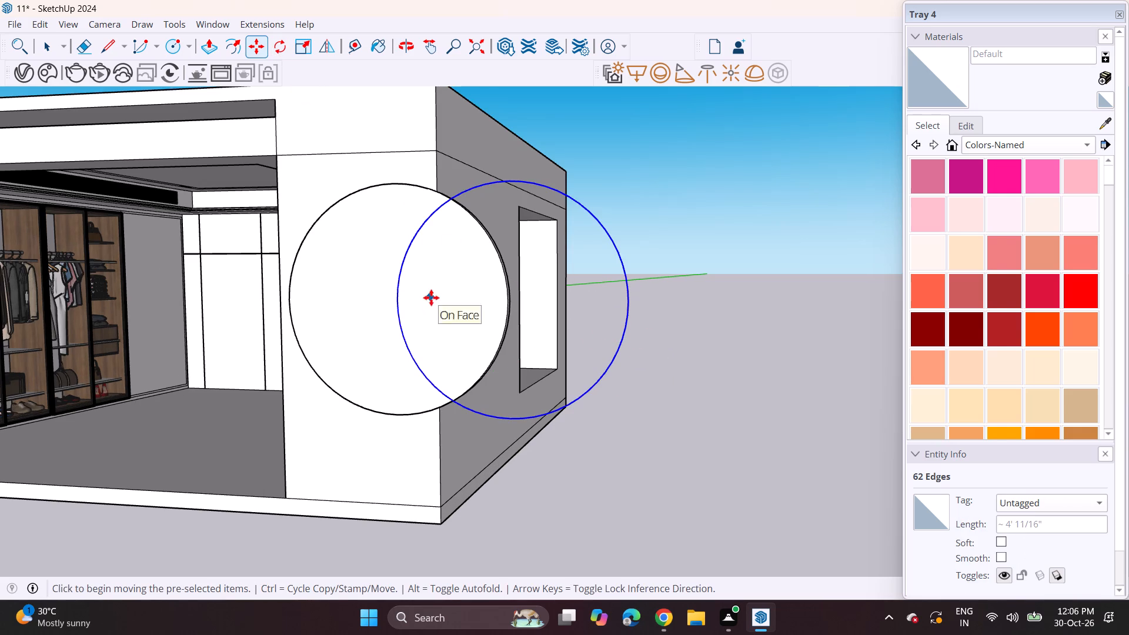
key(space)
Offset the copied circle slightly outward to form a thin ring overlapping the disc.
click(242, 44)
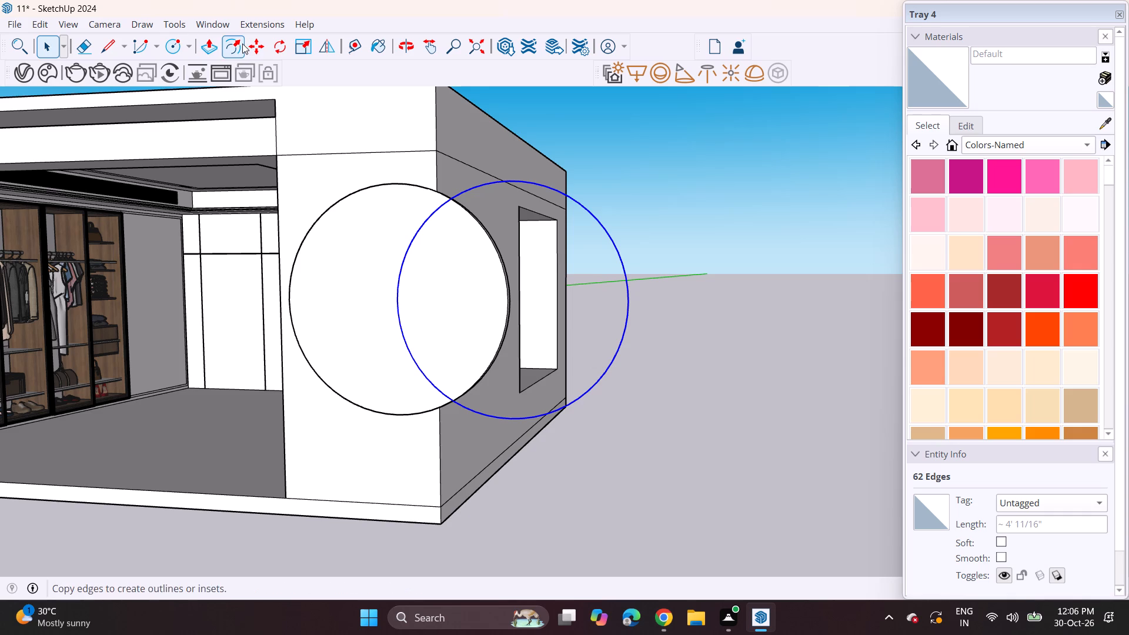
click(587, 200)
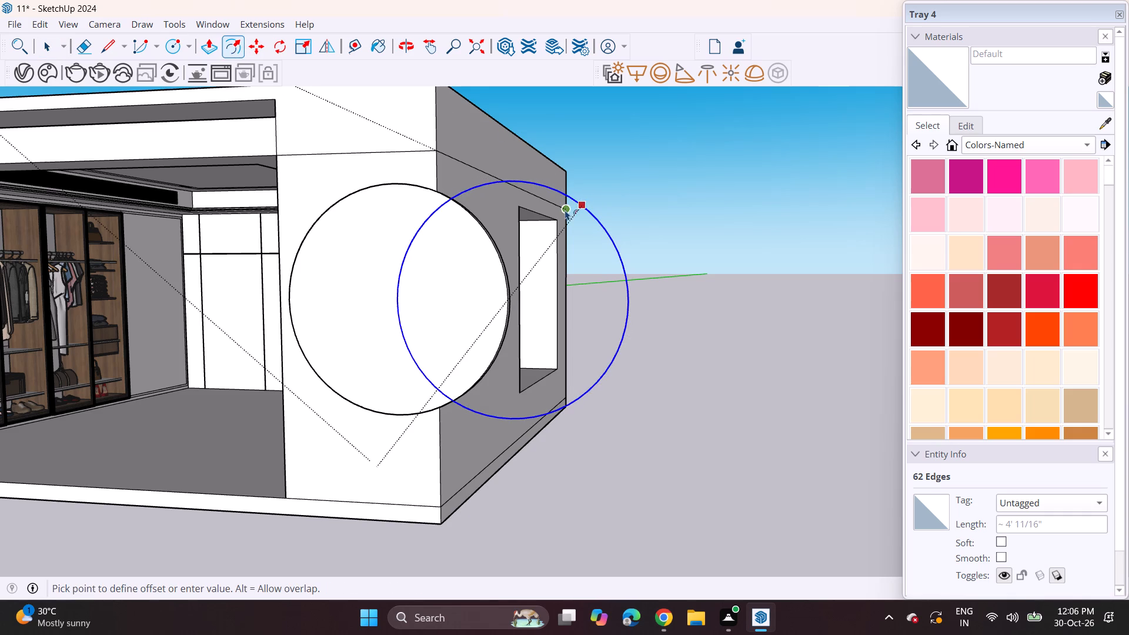
click(599, 198)
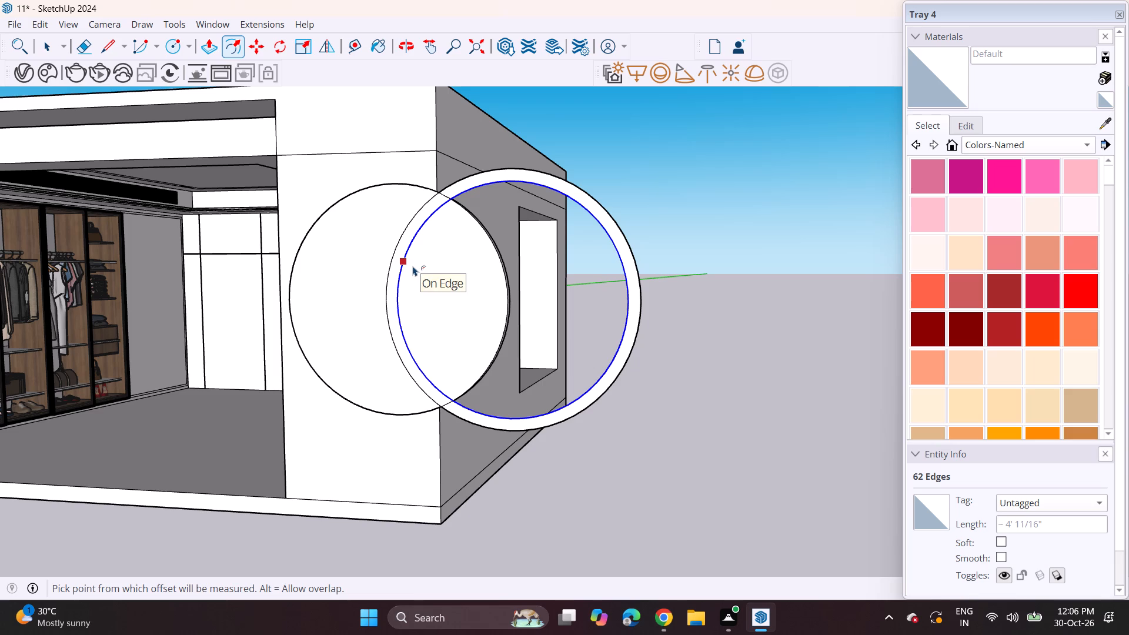
Pull the curved ring strip that crosses the disc slightly forward with Push/Pull.
scroll(414, 266, down, 4)
middle_drag(431, 273, 440, 275)
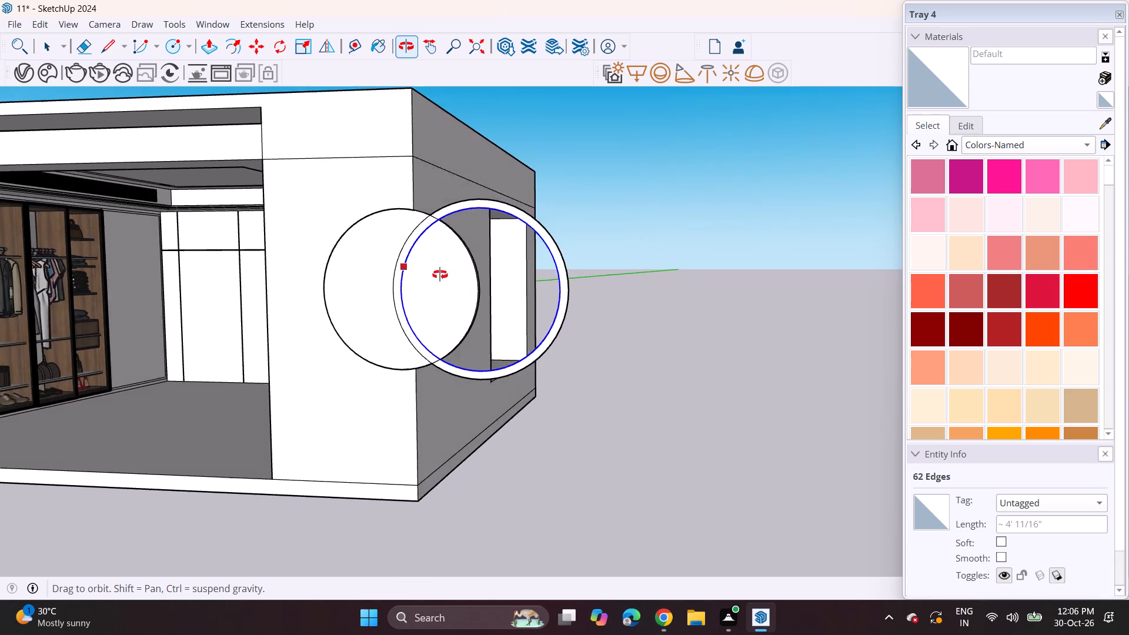
middle_drag(440, 275, 372, 294)
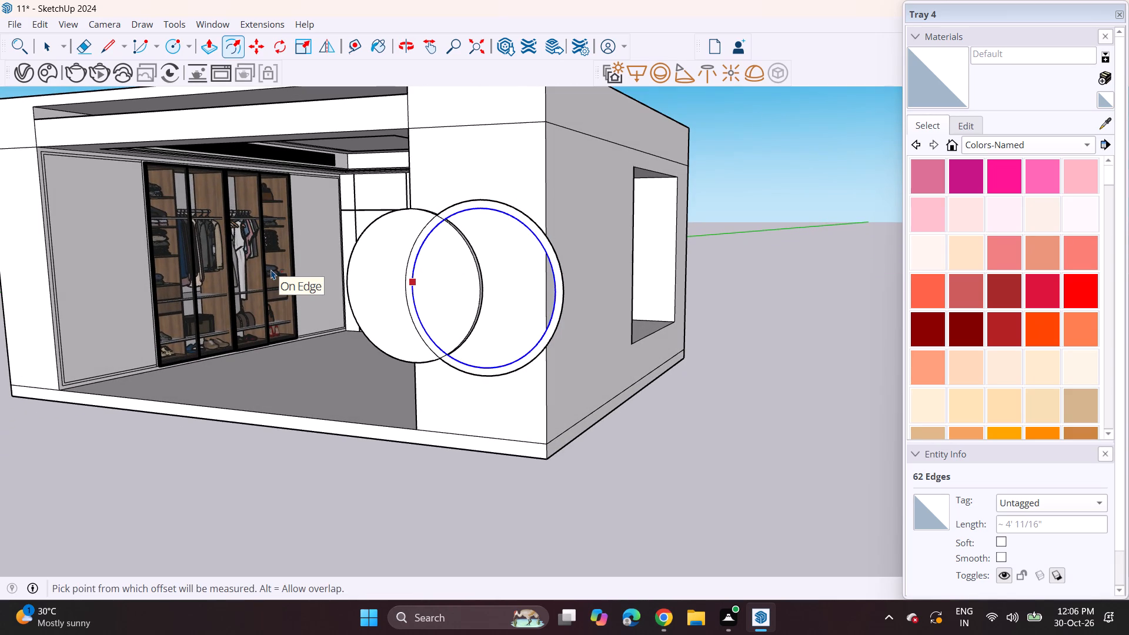
click(204, 42)
scroll(437, 250, up, 2)
click(416, 235)
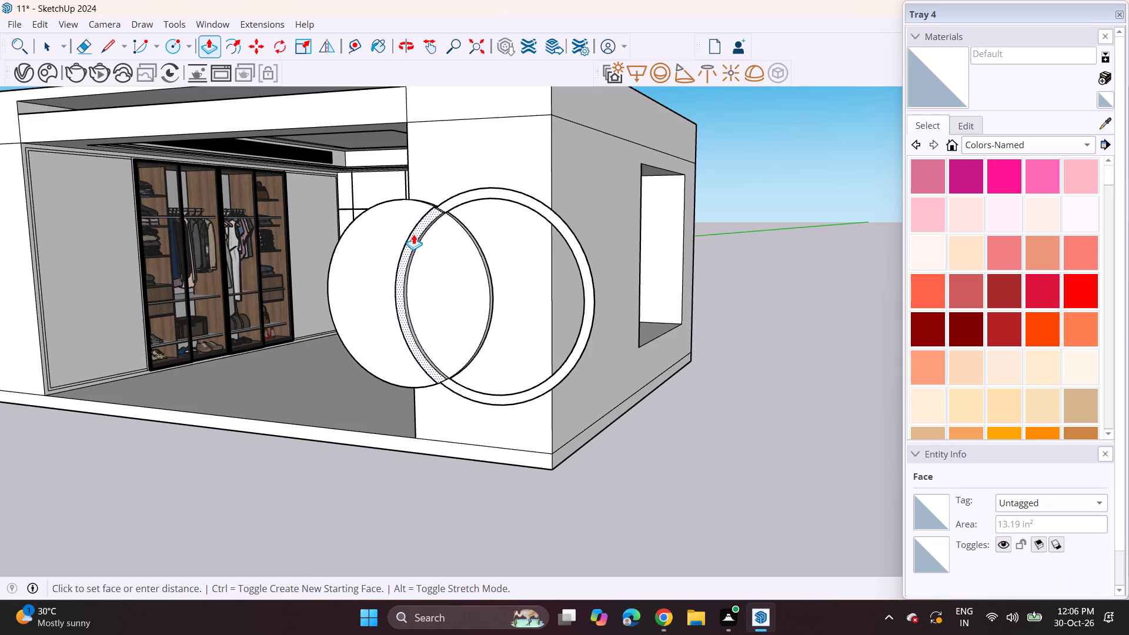
click(413, 234)
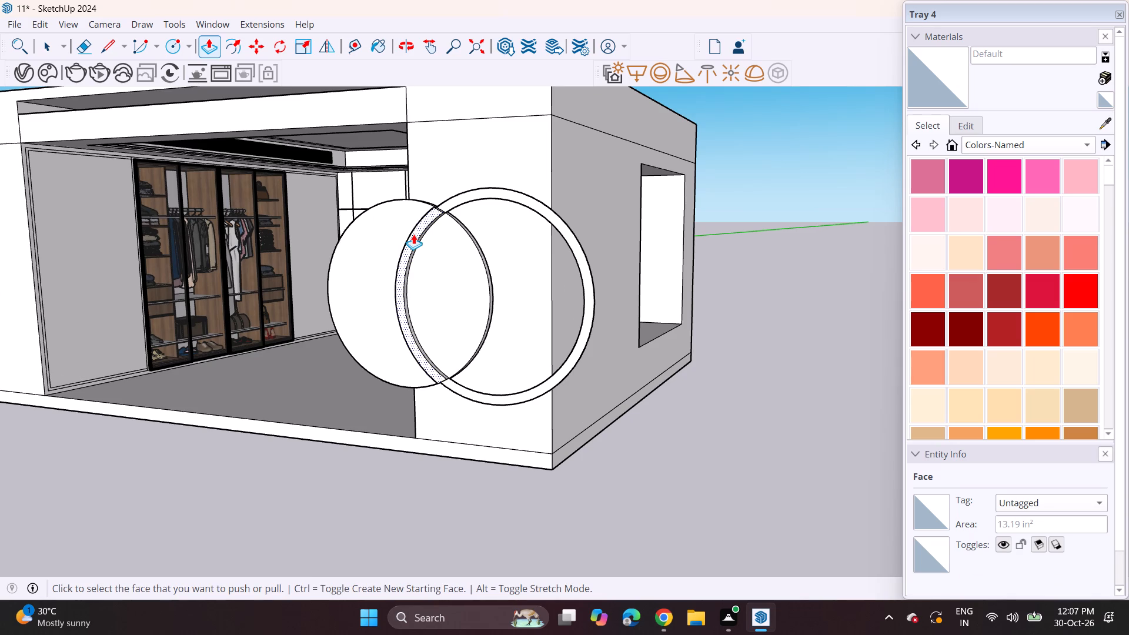
Push/Pull the remaining ring face forward by the same distance as the strip crossing the disc.
double_click(468, 193)
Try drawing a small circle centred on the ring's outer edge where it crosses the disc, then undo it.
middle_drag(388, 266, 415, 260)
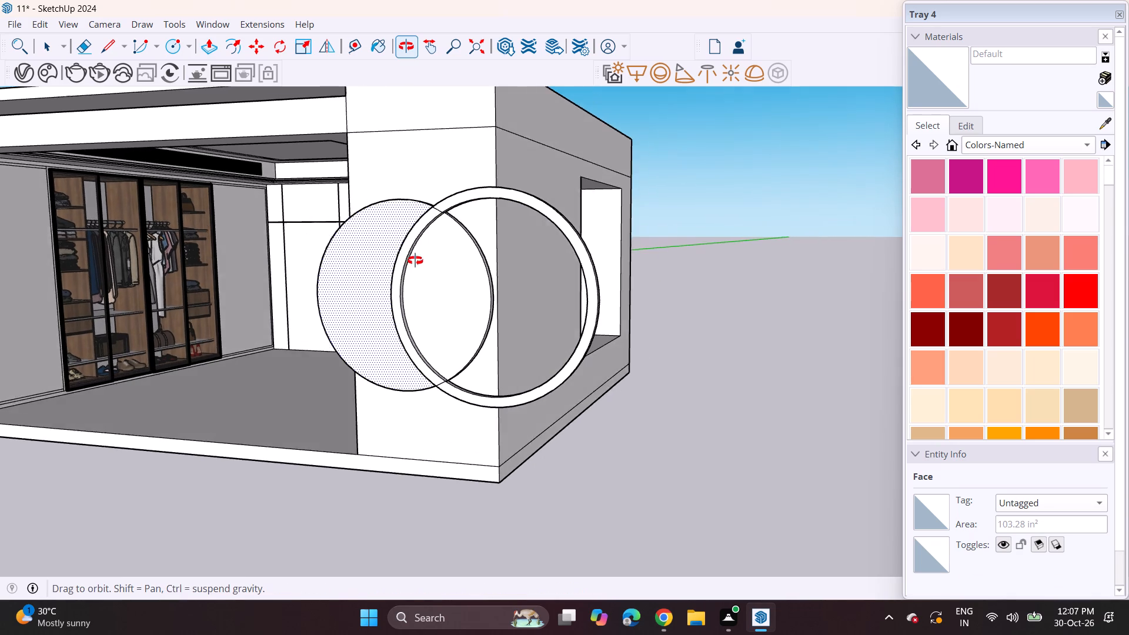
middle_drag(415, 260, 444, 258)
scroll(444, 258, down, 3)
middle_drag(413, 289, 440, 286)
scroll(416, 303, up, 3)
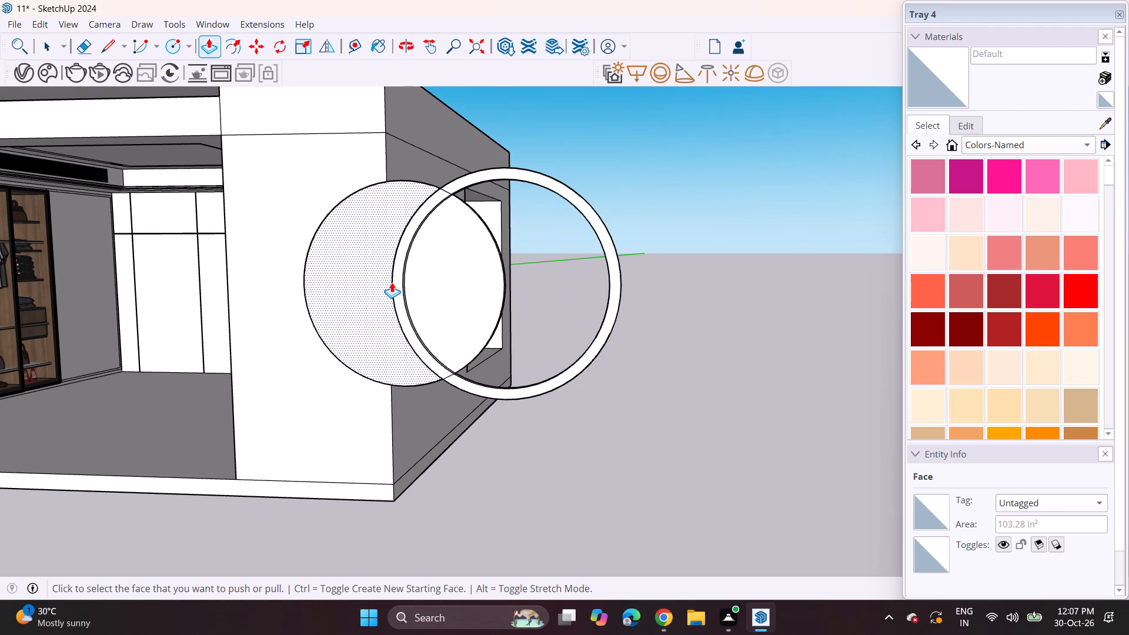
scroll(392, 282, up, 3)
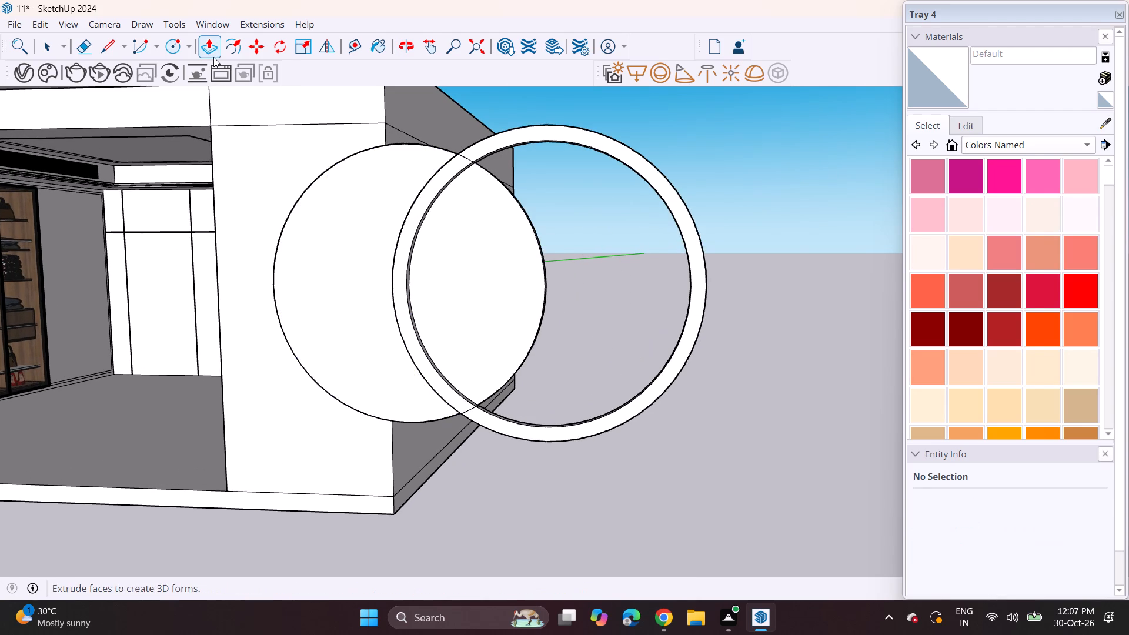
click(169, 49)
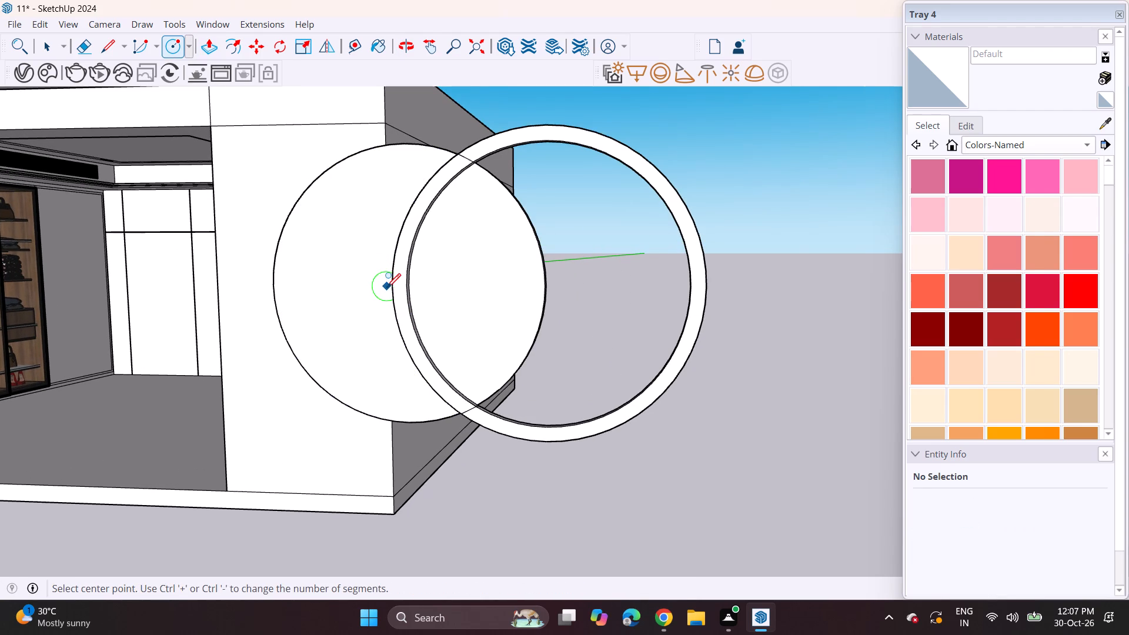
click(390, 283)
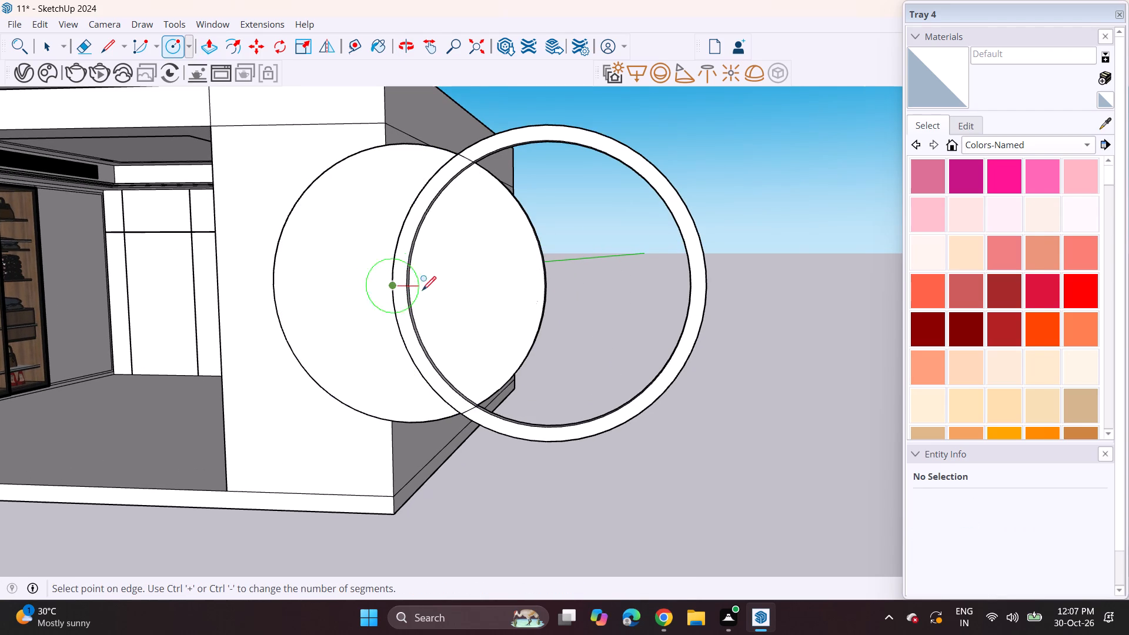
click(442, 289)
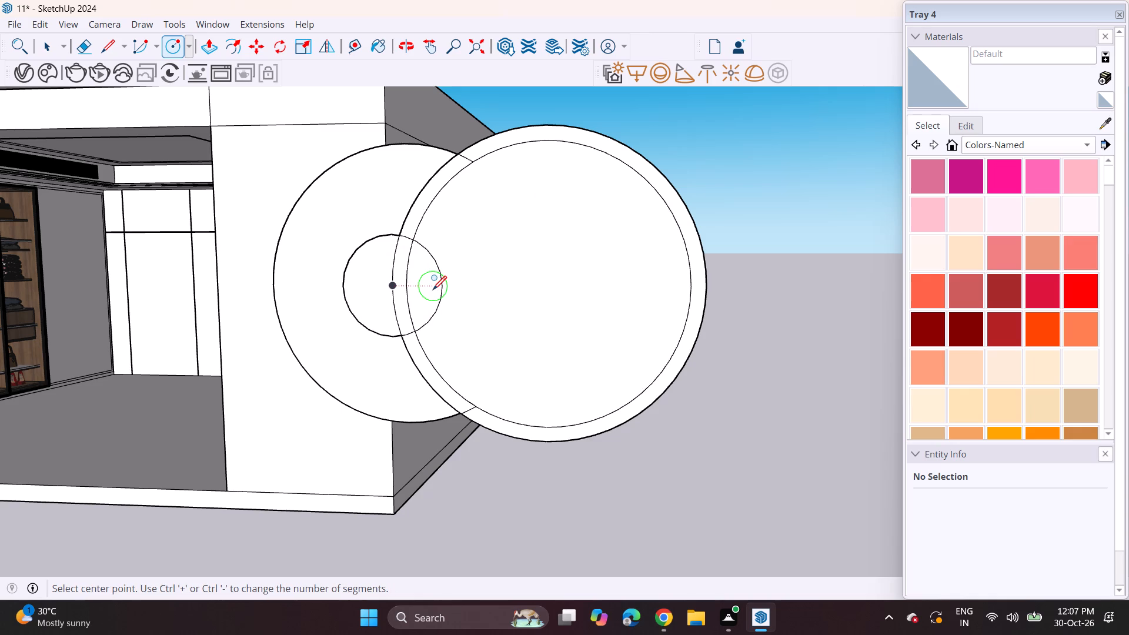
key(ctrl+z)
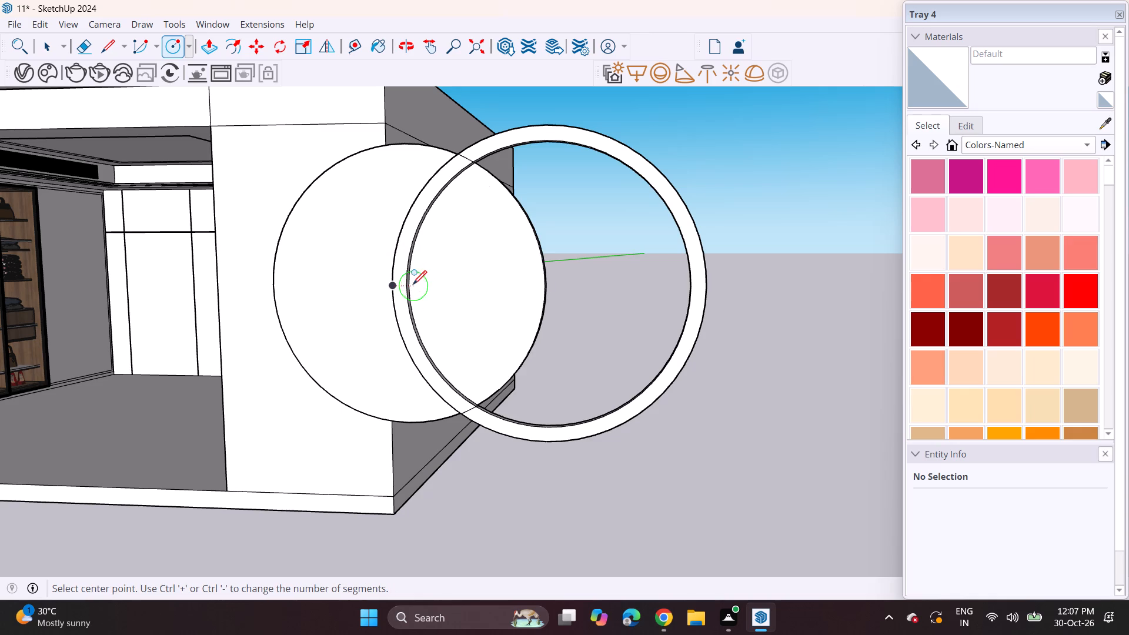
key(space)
Draw a small vertical circle in the empty space beside the ring, level with the midpoint of its outer edge.
scroll(445, 308, down, 4)
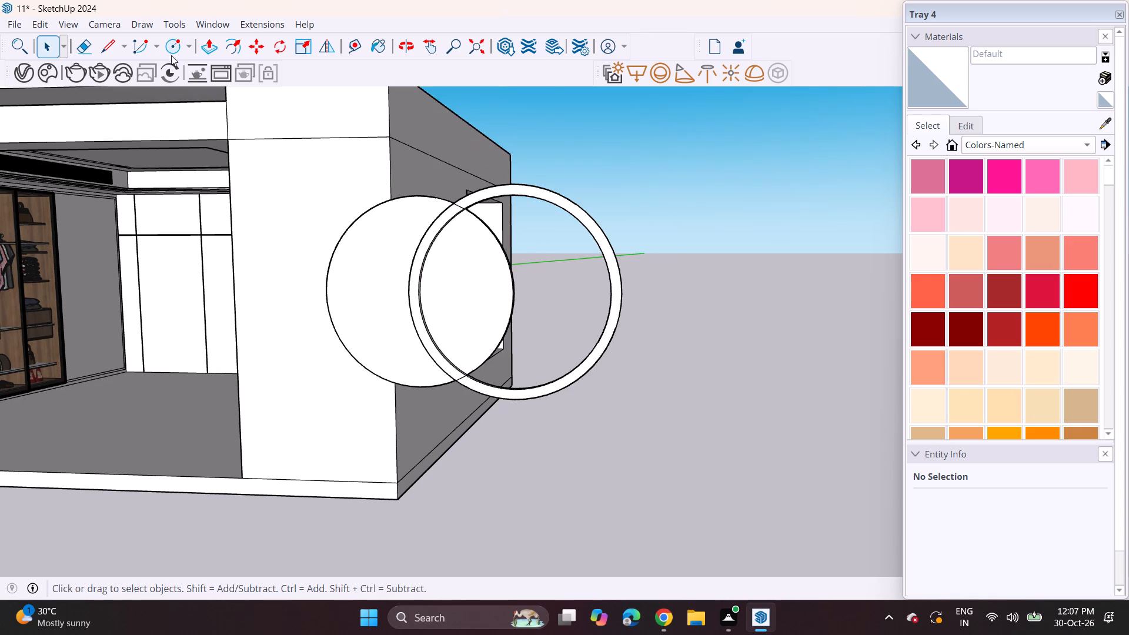
click(166, 46)
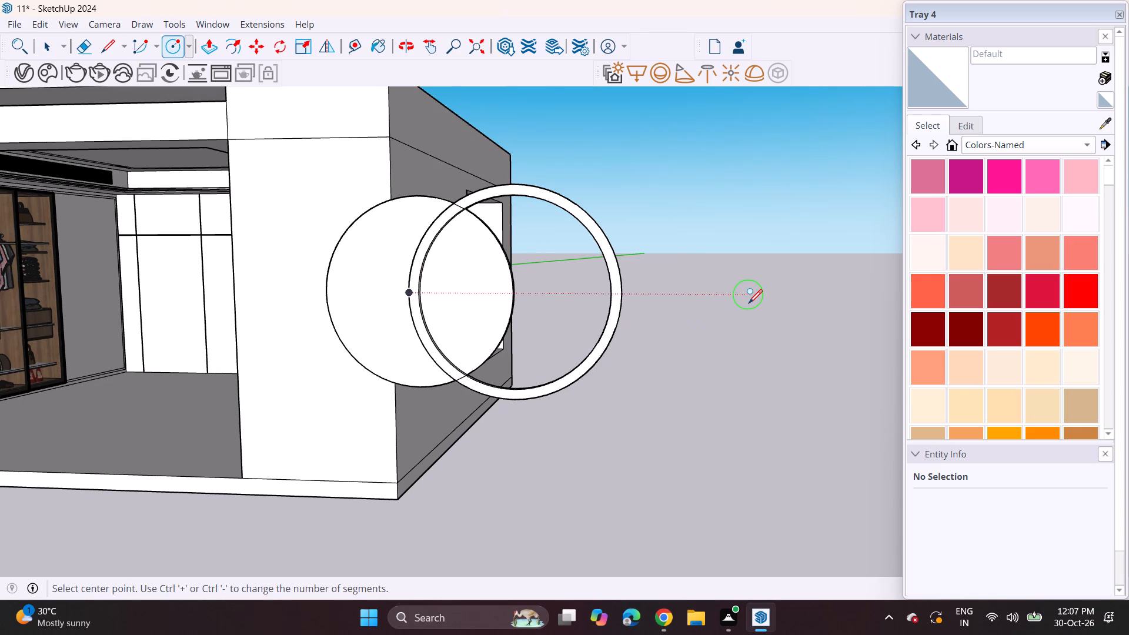
click(749, 302)
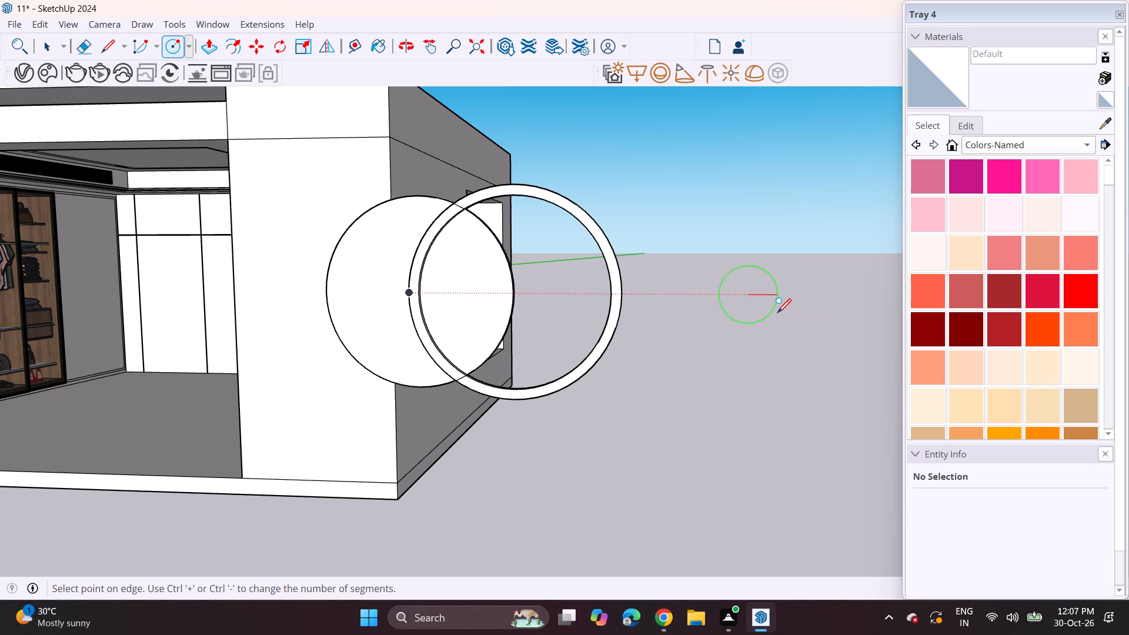
click(777, 312)
Pull the small circle's face slightly forward with Push/Pull to make a thin disc.
click(202, 51)
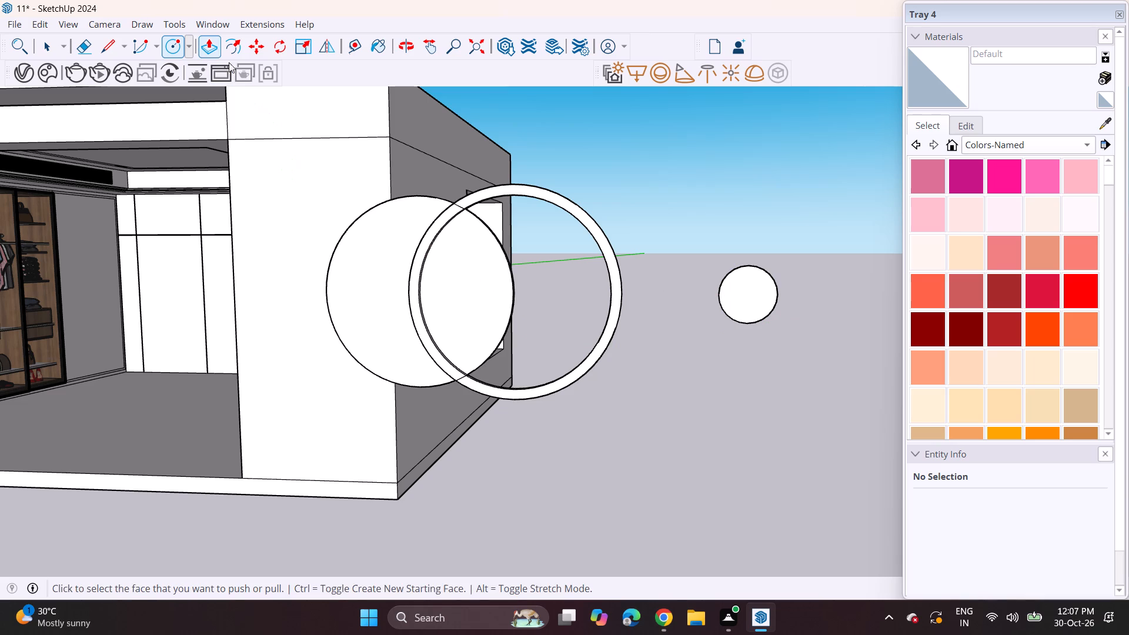
middle_drag(678, 273, 622, 256)
scroll(612, 263, up, 1)
scroll(592, 273, down, 3)
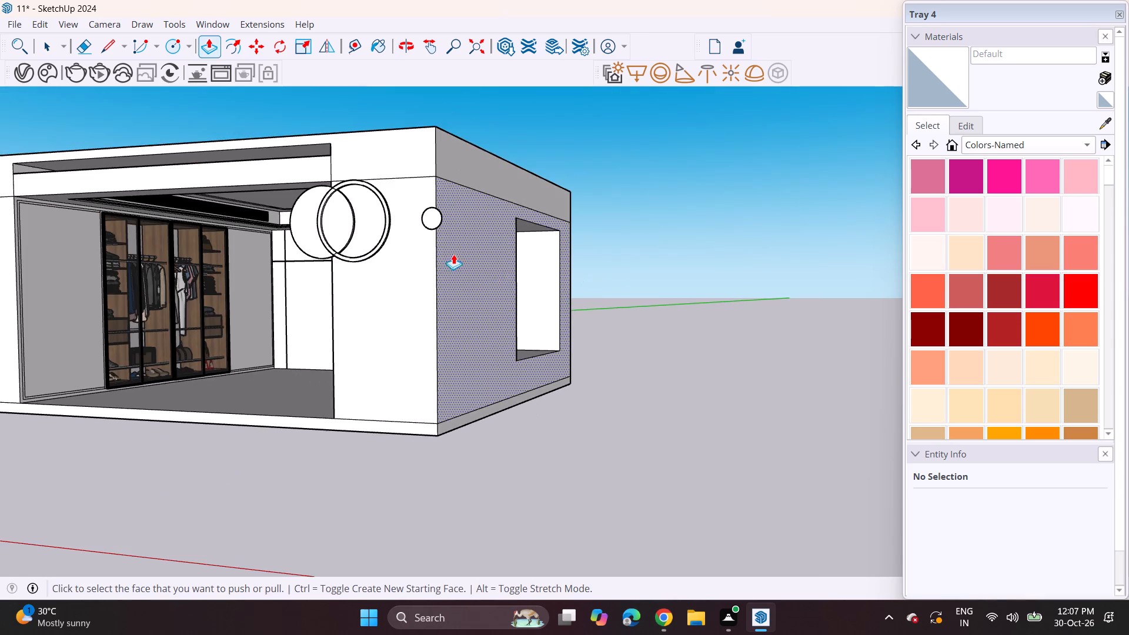
middle_drag(409, 168, 420, 206)
scroll(475, 346, up, 4)
scroll(499, 435, down, 3)
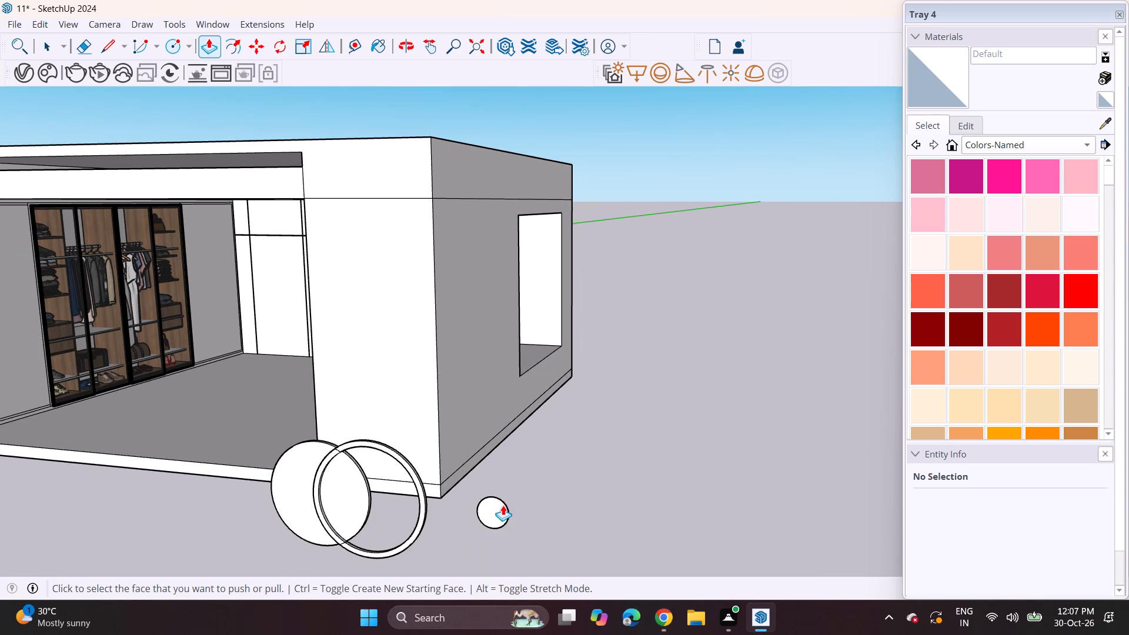
click(500, 514)
click(500, 516)
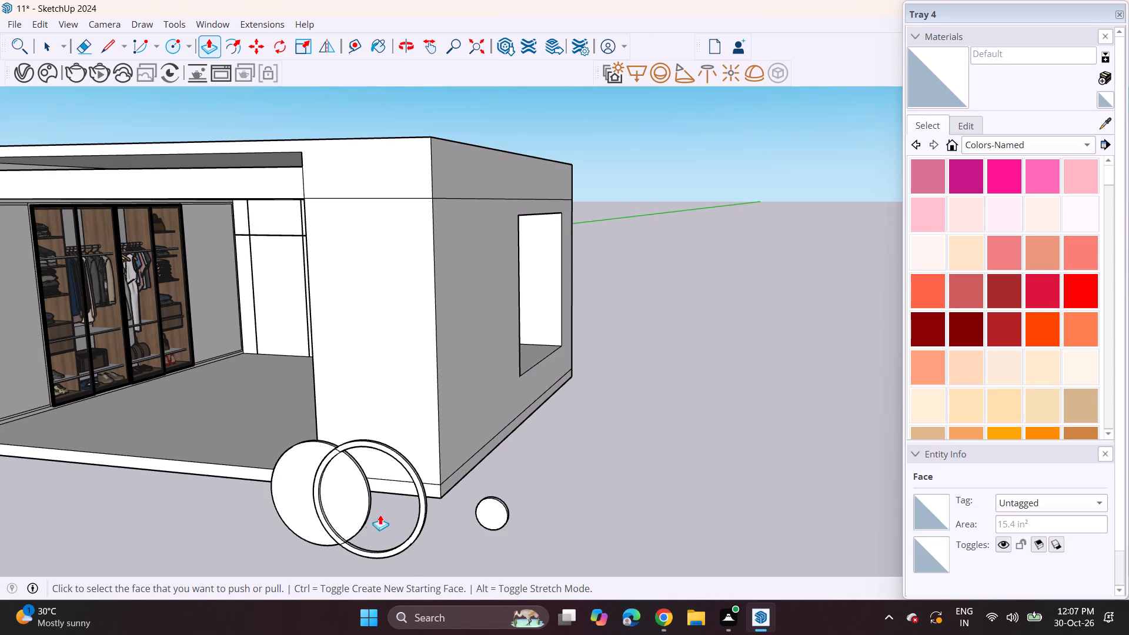
Move the whole small disc along the red axis onto the large disc, over the ring's crossing strip.
middle_drag(366, 502, 426, 477)
key(space)
drag(470, 479, 542, 533)
drag(463, 472, 550, 564)
middle_drag(456, 534, 529, 482)
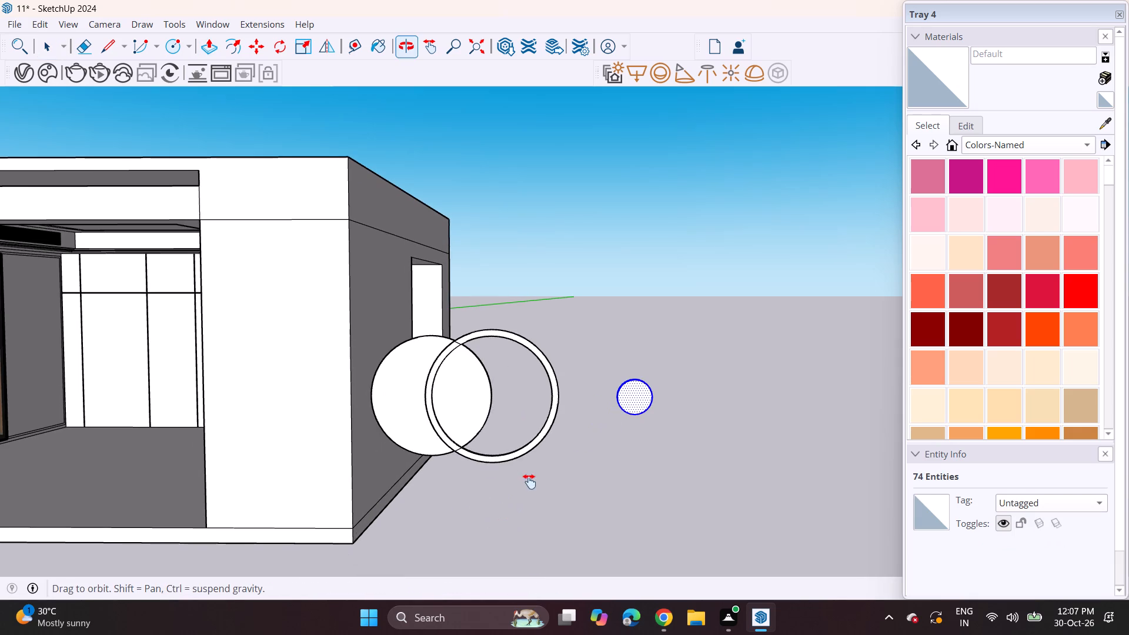
middle_drag(529, 482, 530, 482)
click(262, 43)
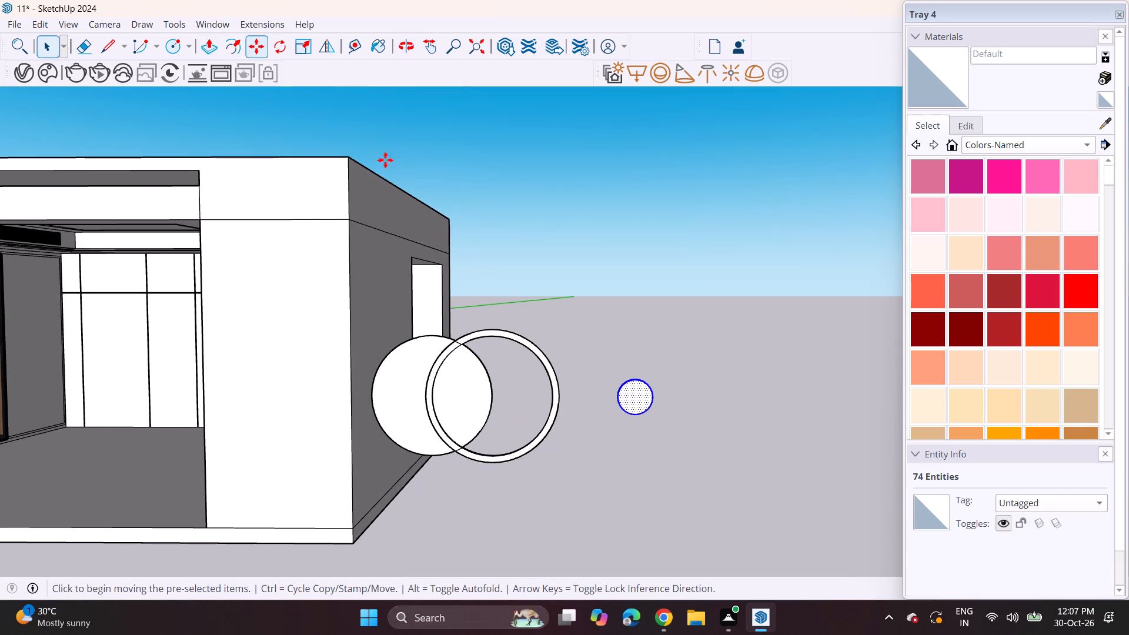
scroll(579, 364, up, 3)
scroll(624, 402, down, 4)
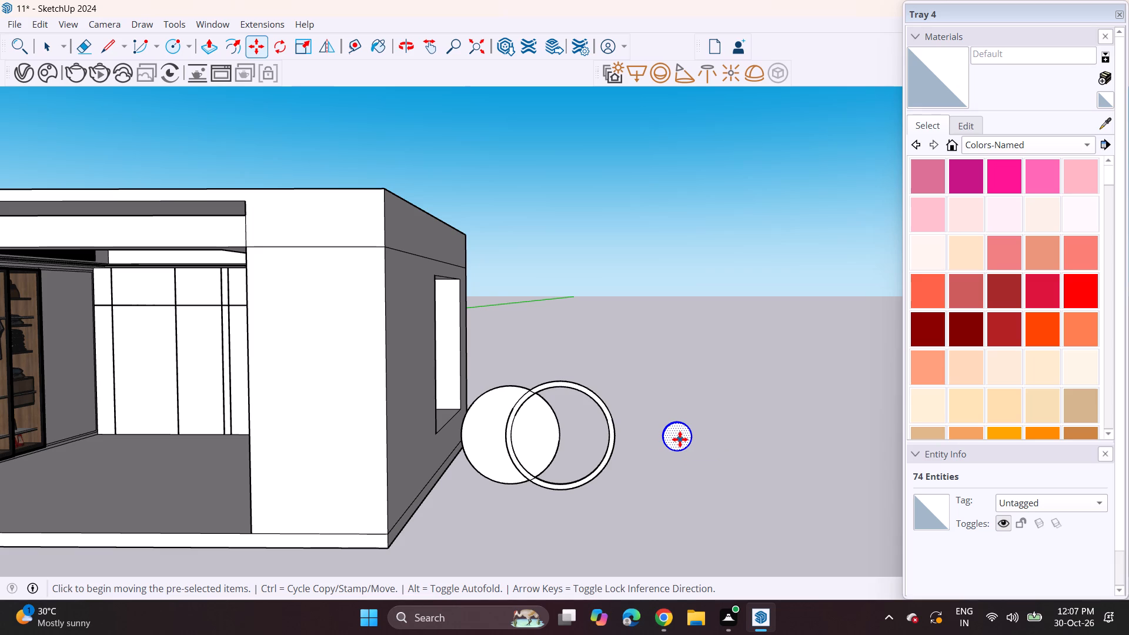
click(678, 439)
scroll(523, 437, up, 5)
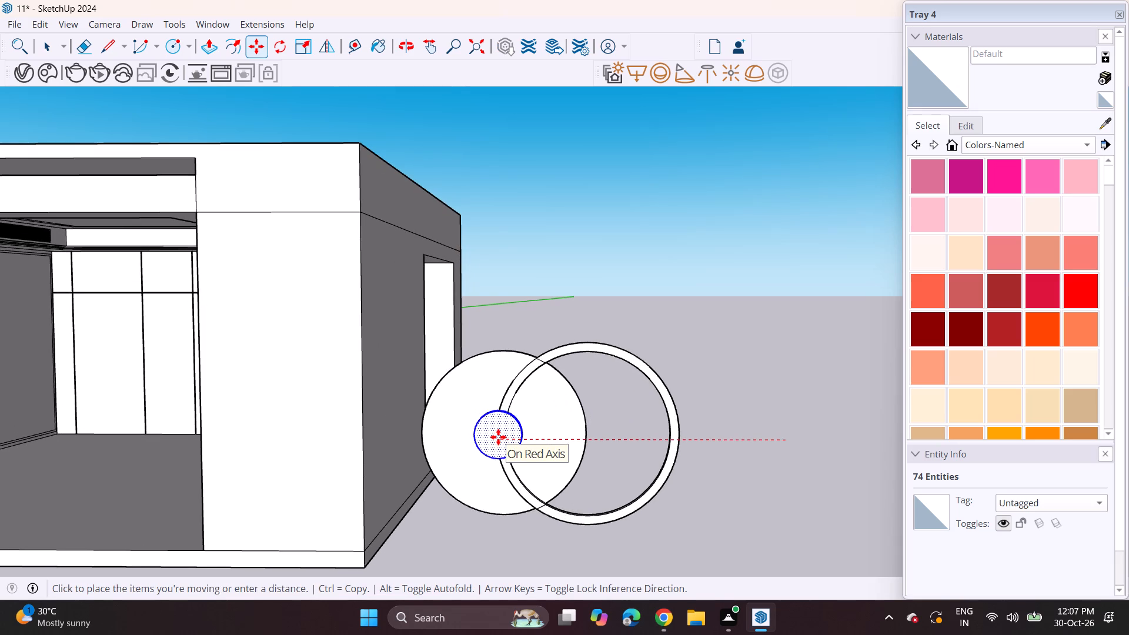
click(498, 437)
Scale the small disc up slightly and uniformly from two opposite corners.
middle_drag(515, 449, 528, 416)
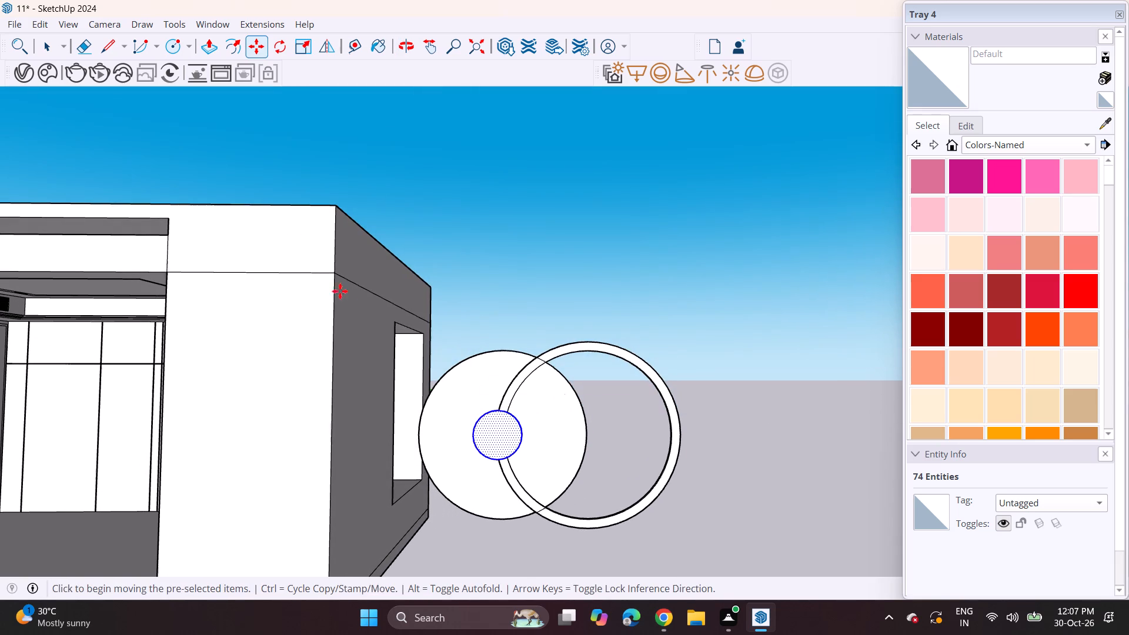
click(303, 47)
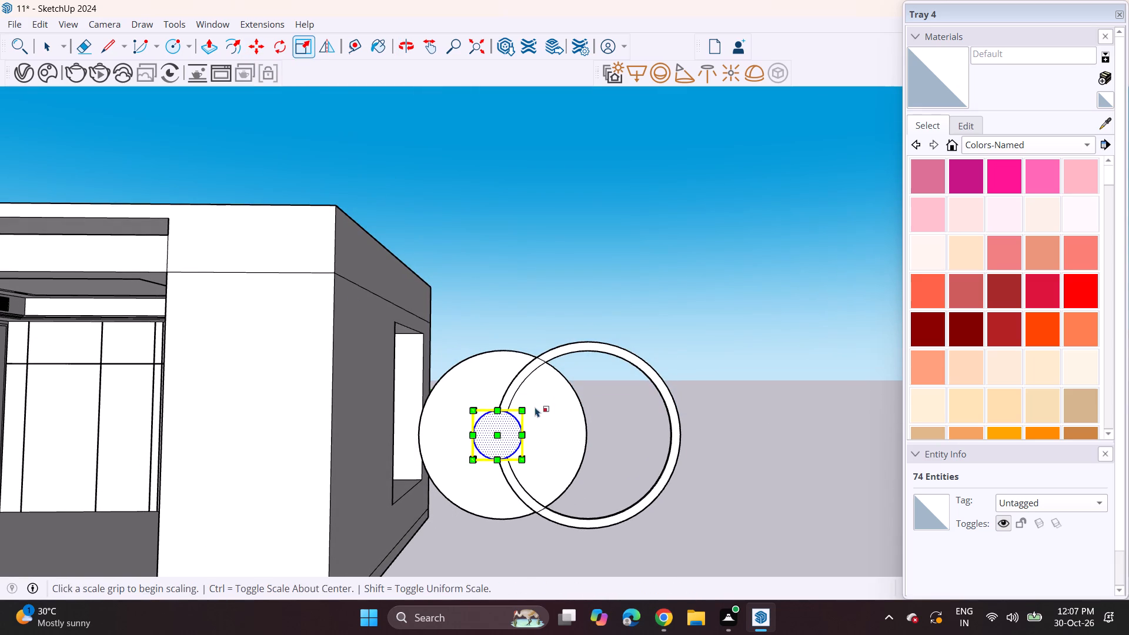
click(522, 406)
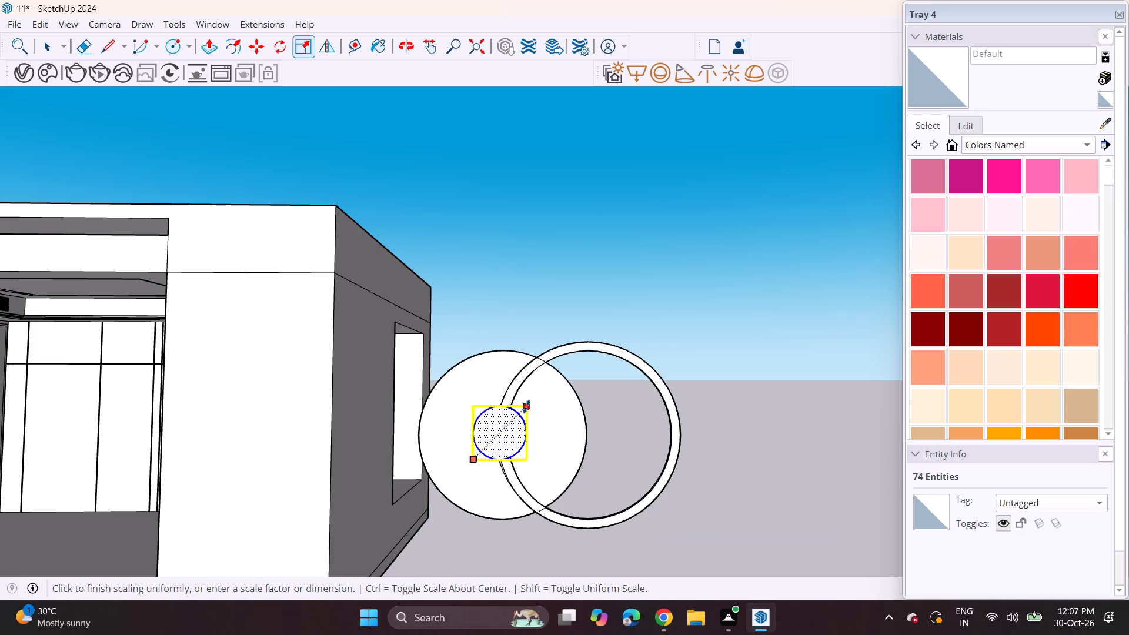
click(526, 406)
click(477, 454)
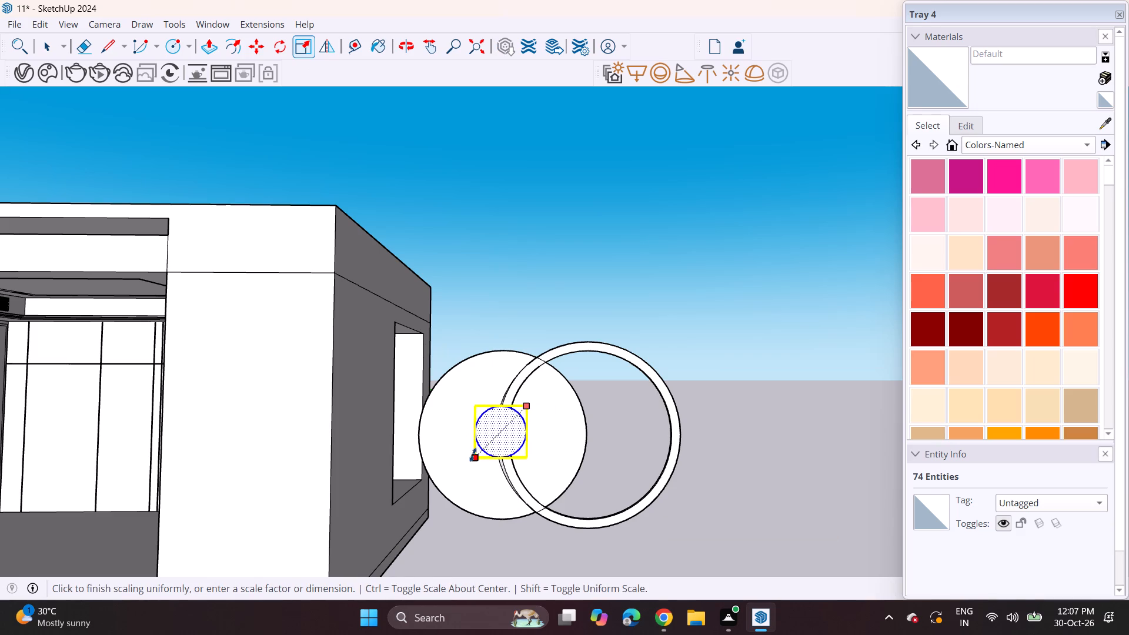
click(462, 454)
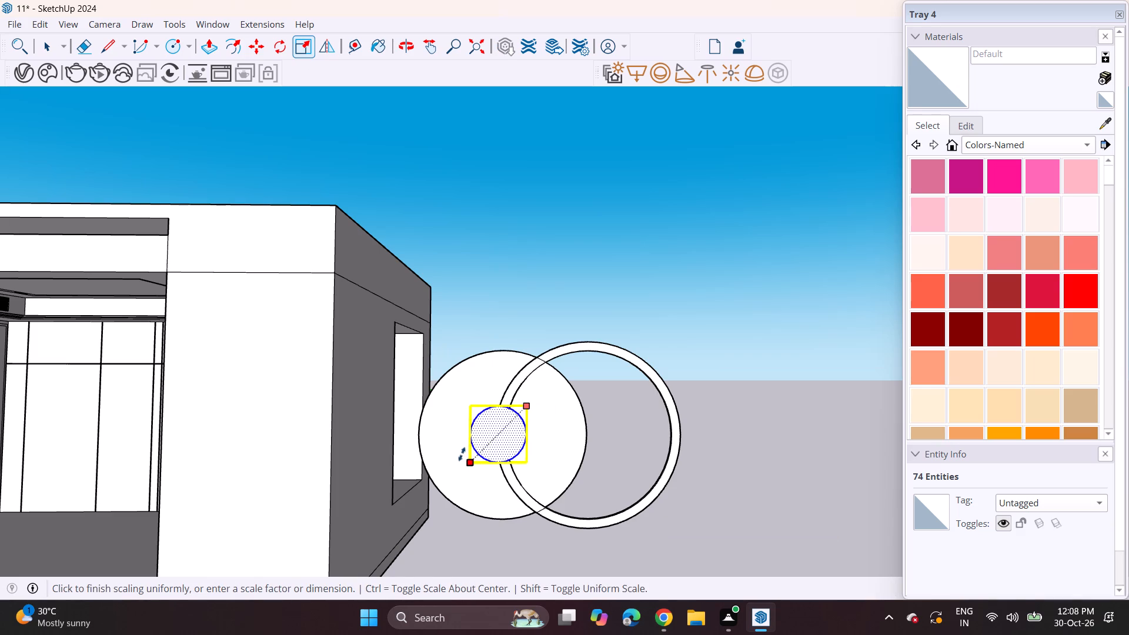
key(space)
click(594, 298)
Erase the two short arcs of the large disc's edge that cross the ring at the lower and upper overlaps.
middle_drag(610, 339, 526, 346)
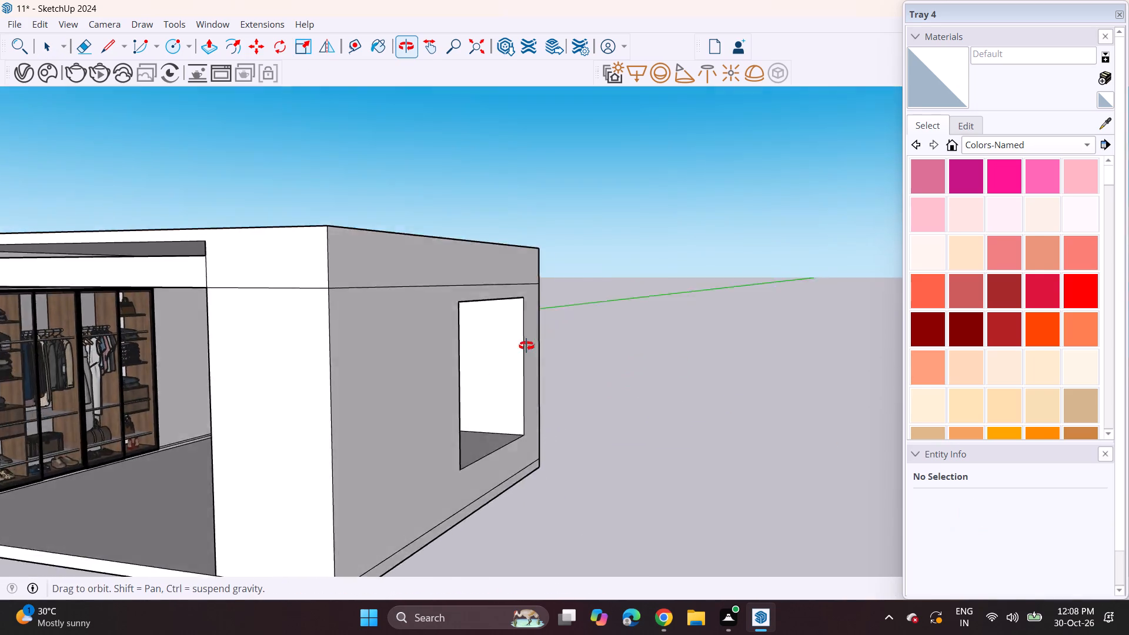
middle_drag(526, 346, 561, 359)
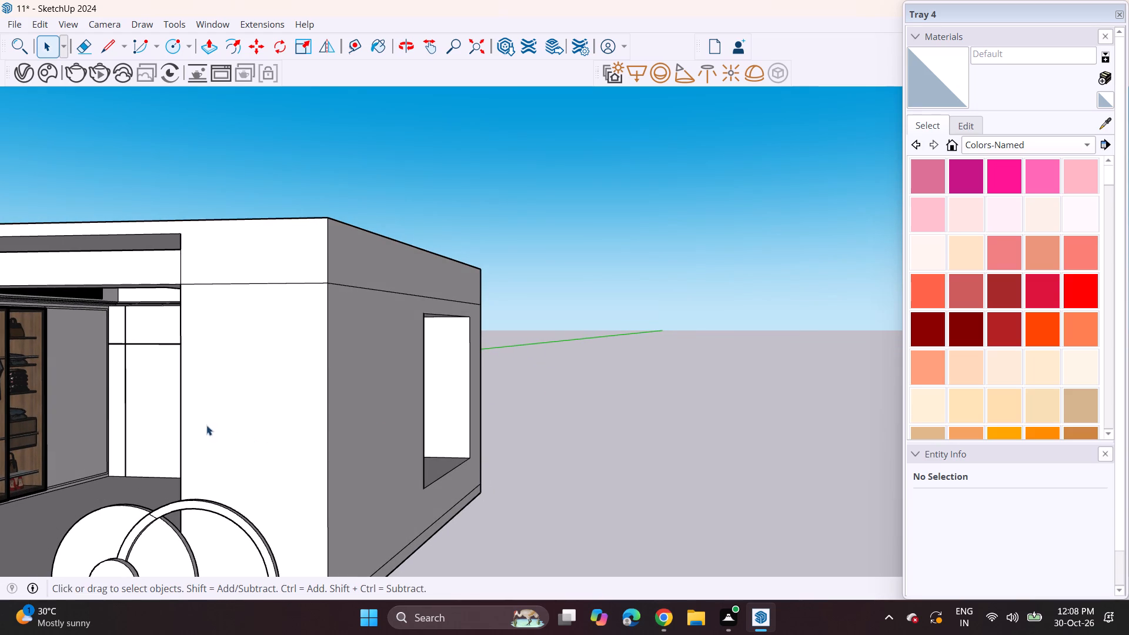
shift+middle_drag(275, 466, 429, 370)
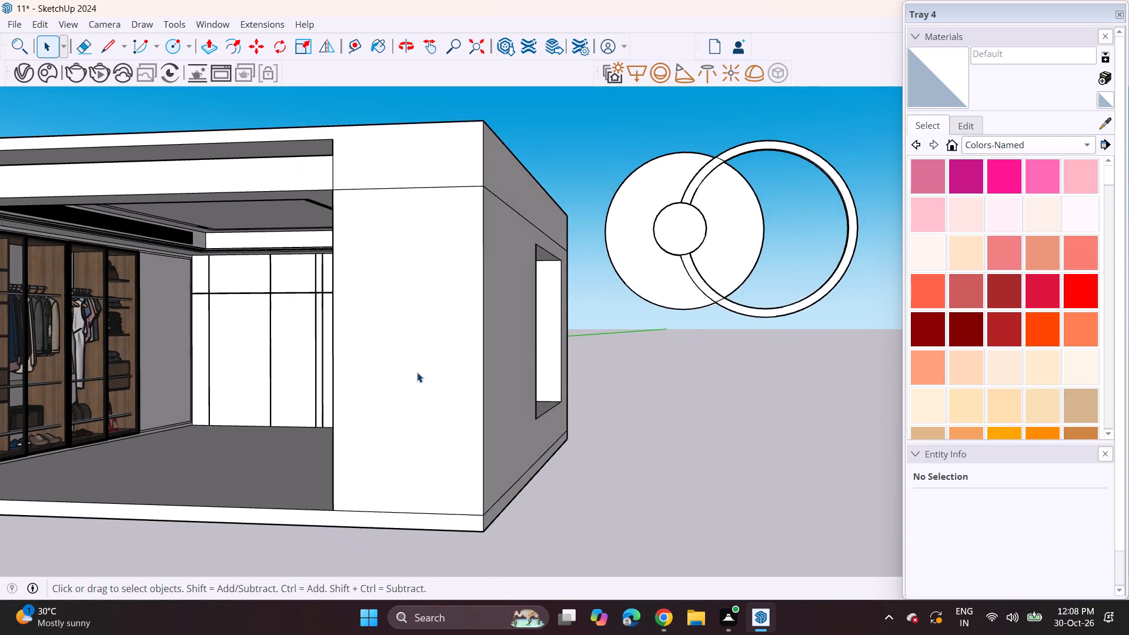
middle_drag(415, 376, 424, 394)
shift+middle_drag(591, 372, 551, 362)
scroll(534, 386, up, 2)
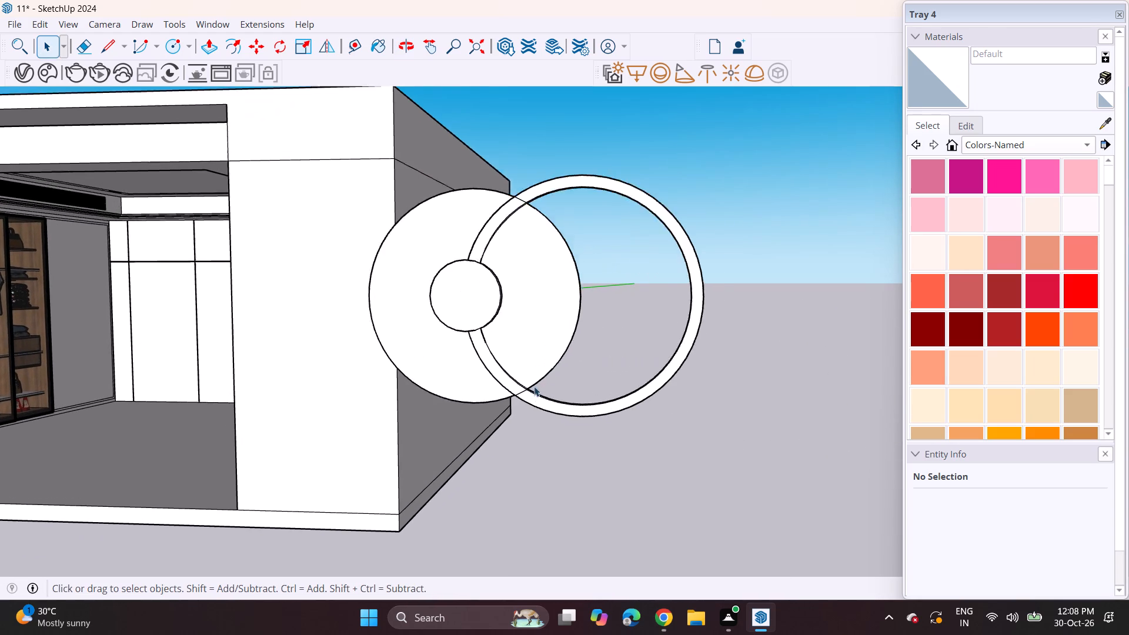
scroll(534, 386, up, 2)
click(516, 395)
right_click(516, 395)
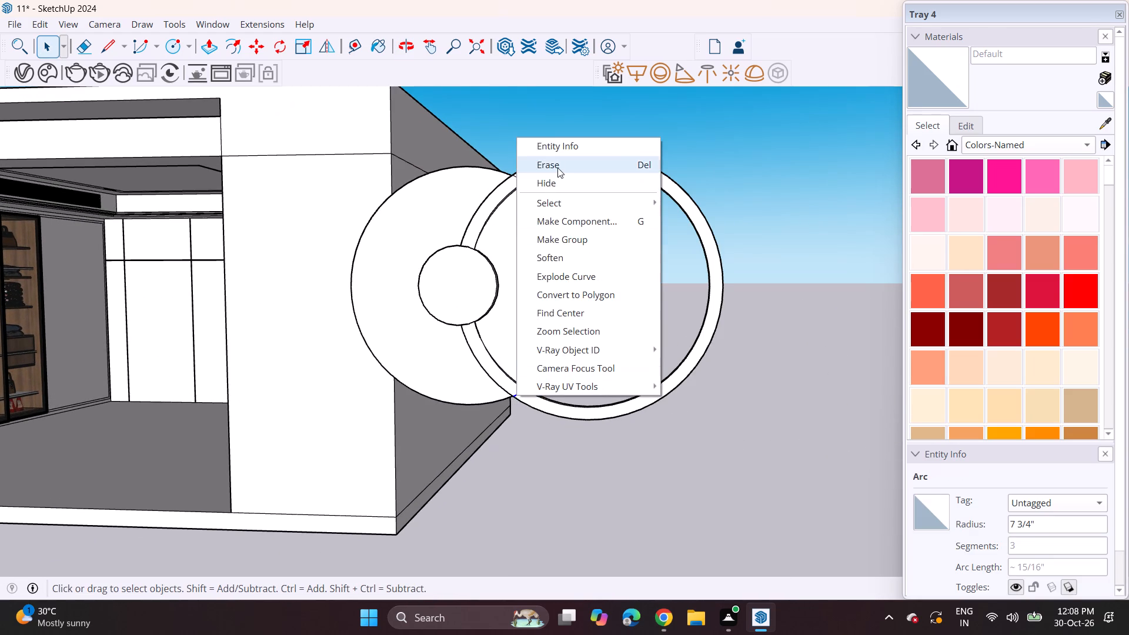
click(557, 168)
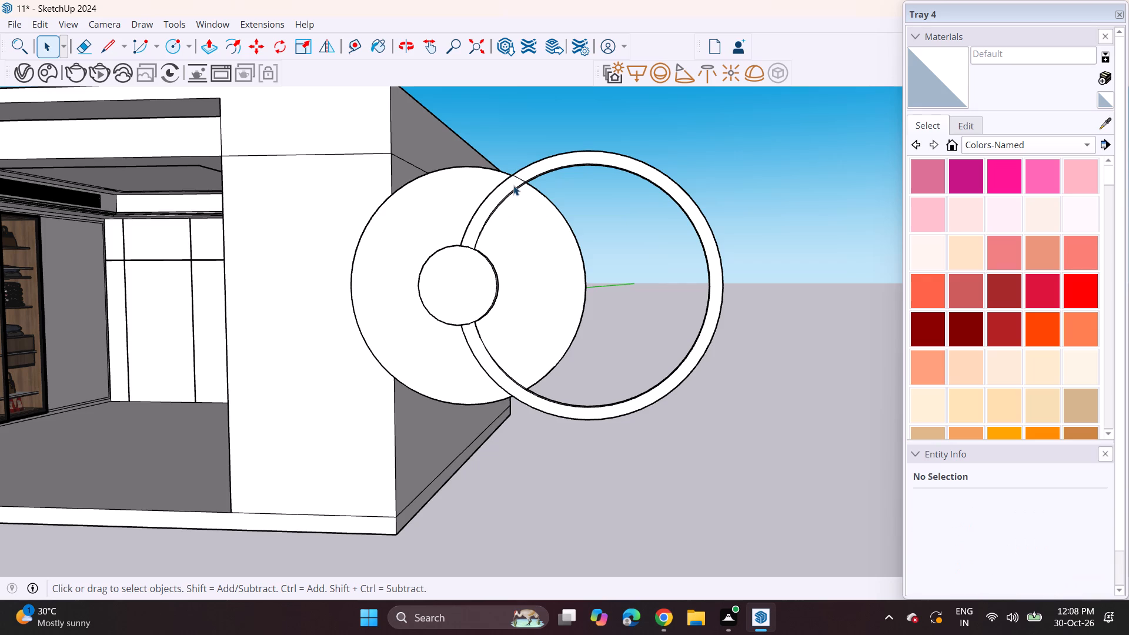
scroll(516, 185, up, 3)
click(519, 177)
right_click(519, 177)
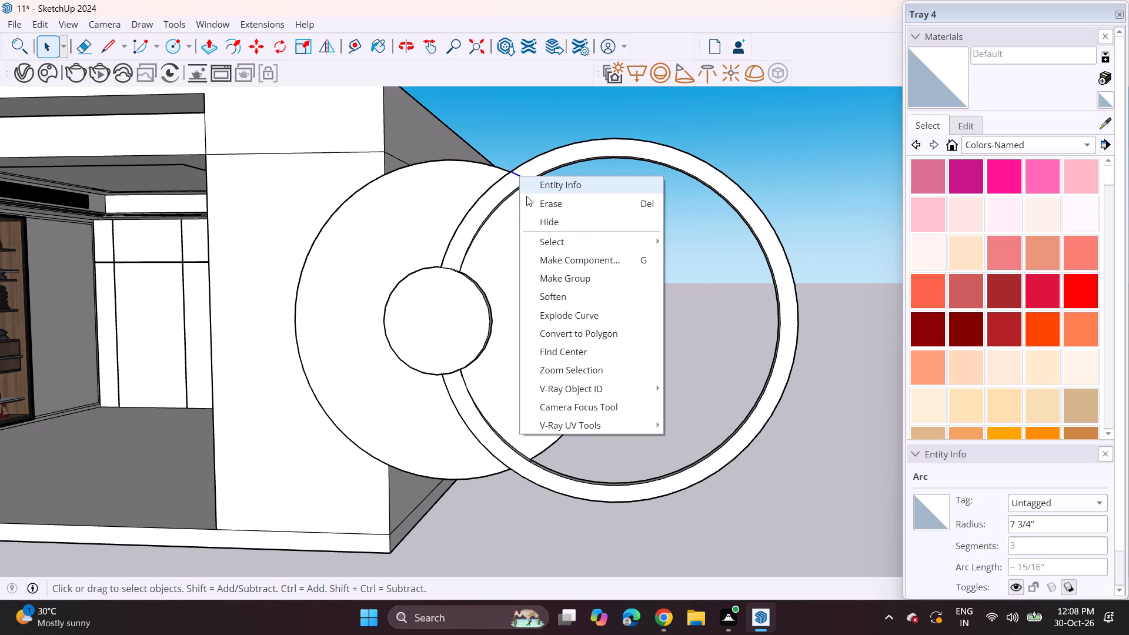
click(543, 205)
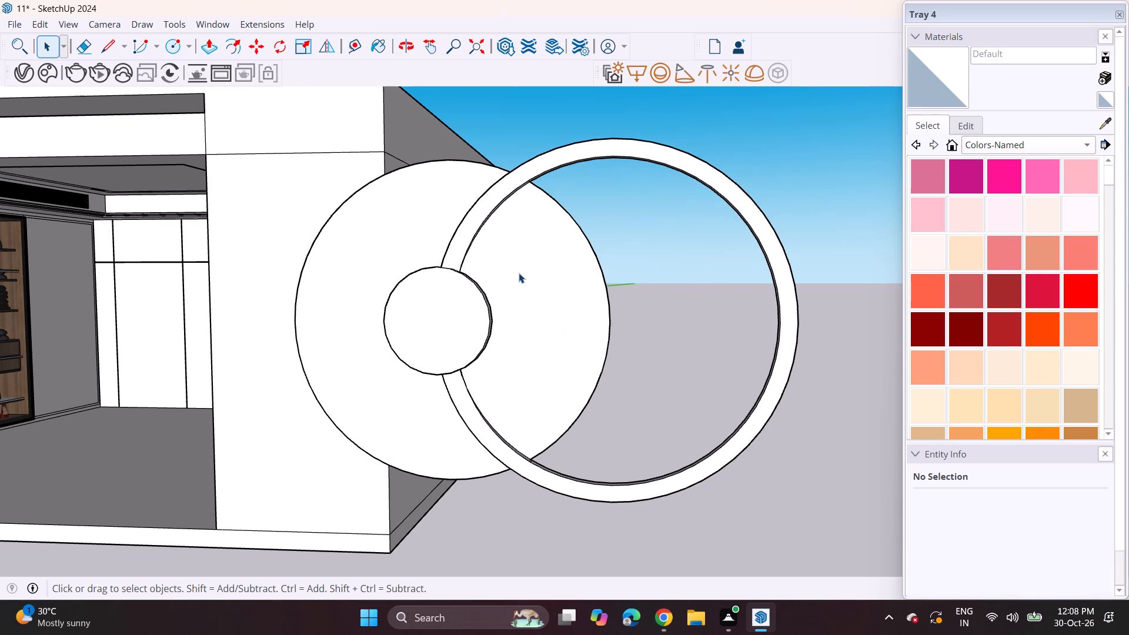
Draw a small square near the centre of the small disc's front face with the Rectangle tool.
scroll(517, 273, down, 7)
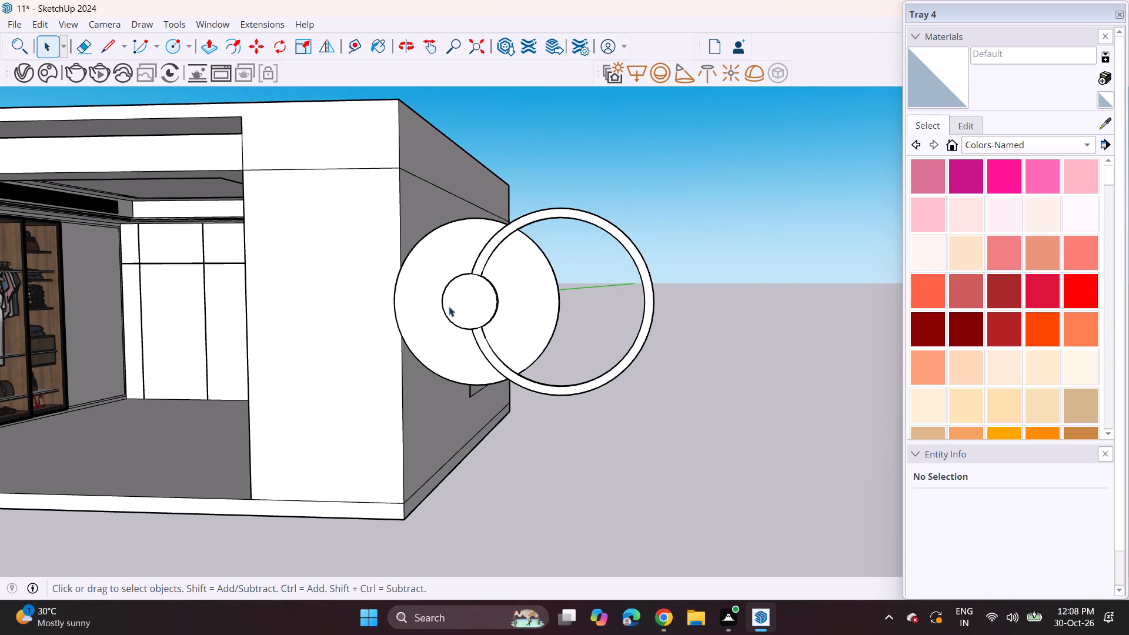
middle_drag(451, 306, 473, 313)
scroll(473, 313, up, 1)
scroll(473, 313, down, 3)
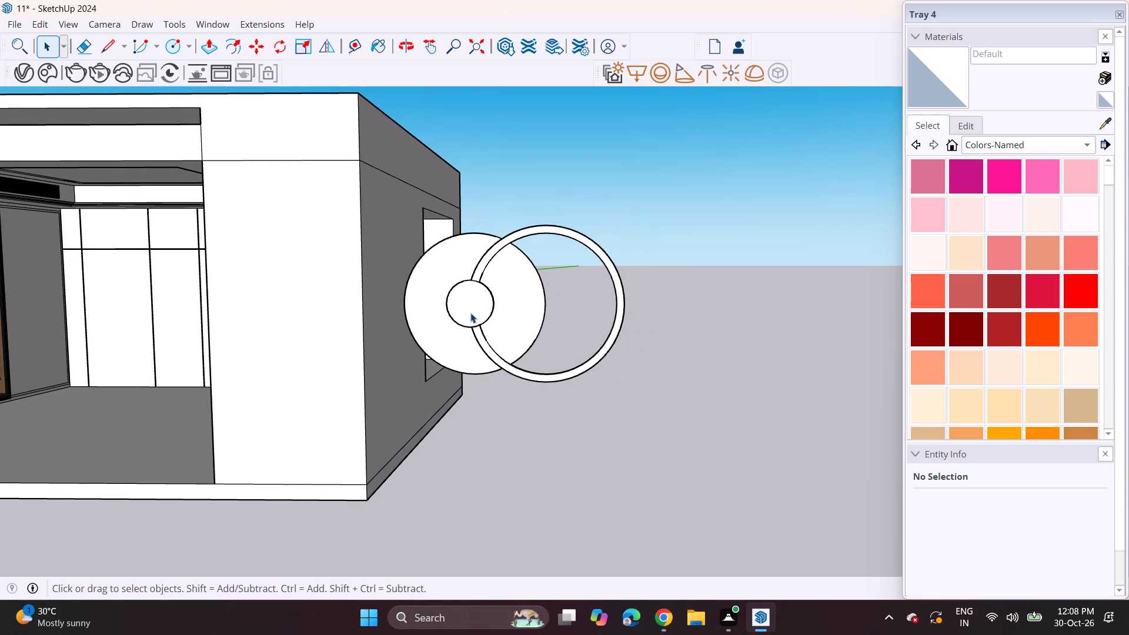
scroll(470, 313, up, 3)
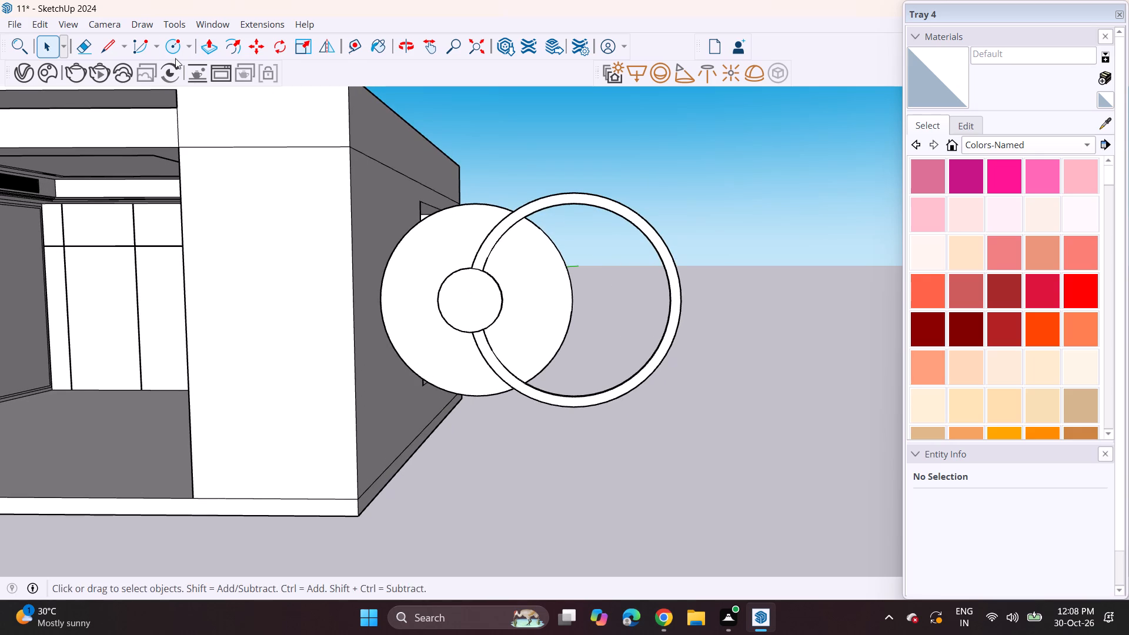
click(193, 48)
click(193, 70)
scroll(483, 302, up, 2)
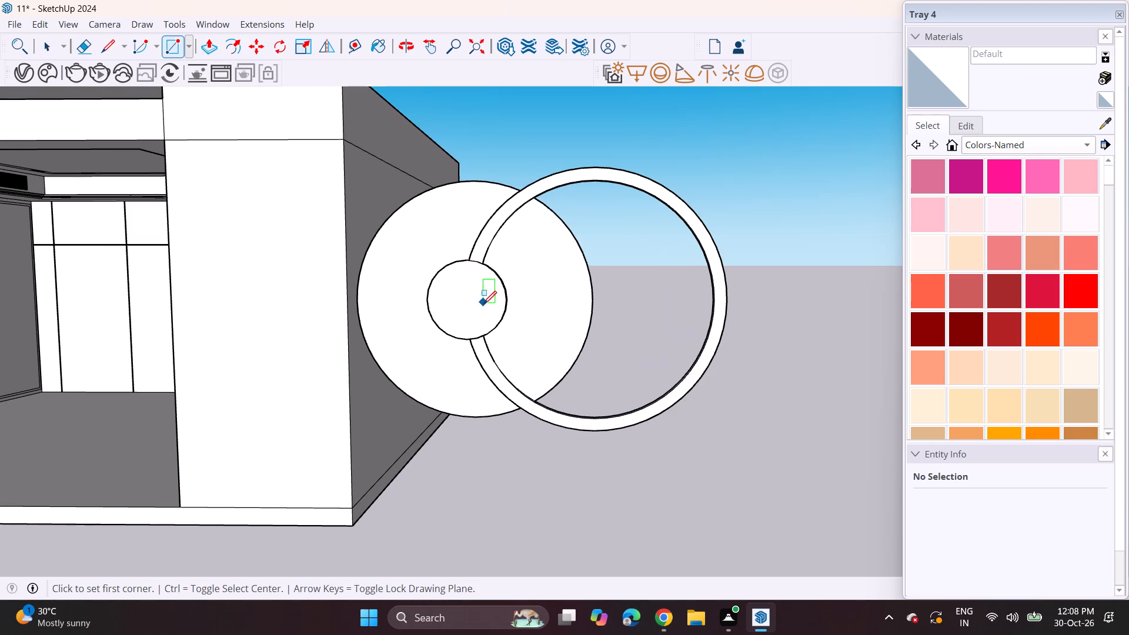
scroll(460, 302, up, 5)
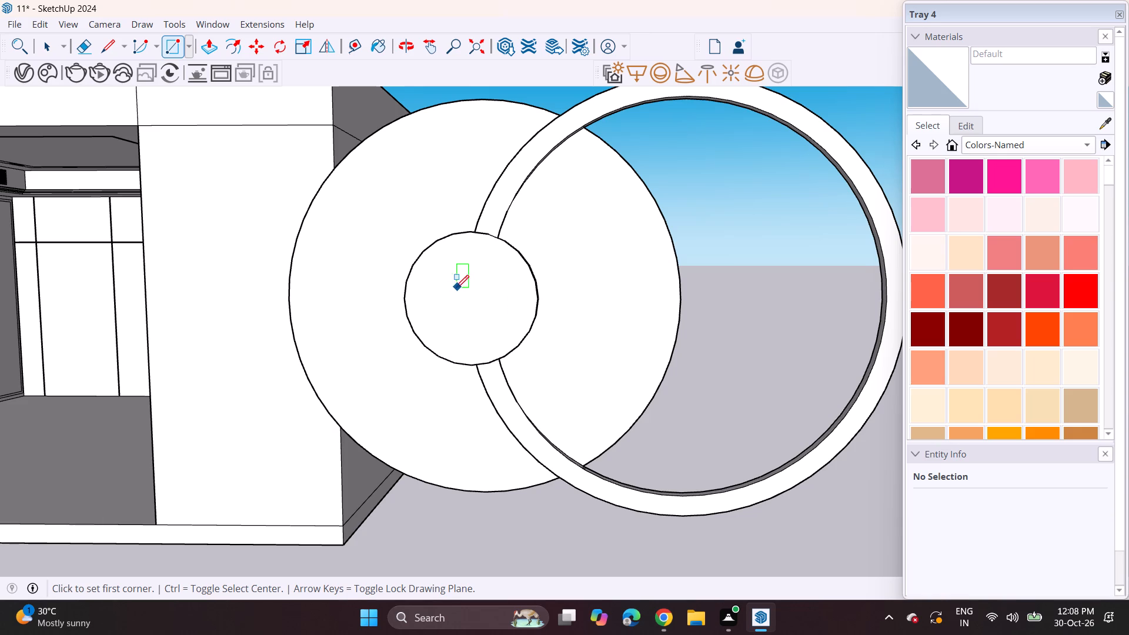
click(456, 285)
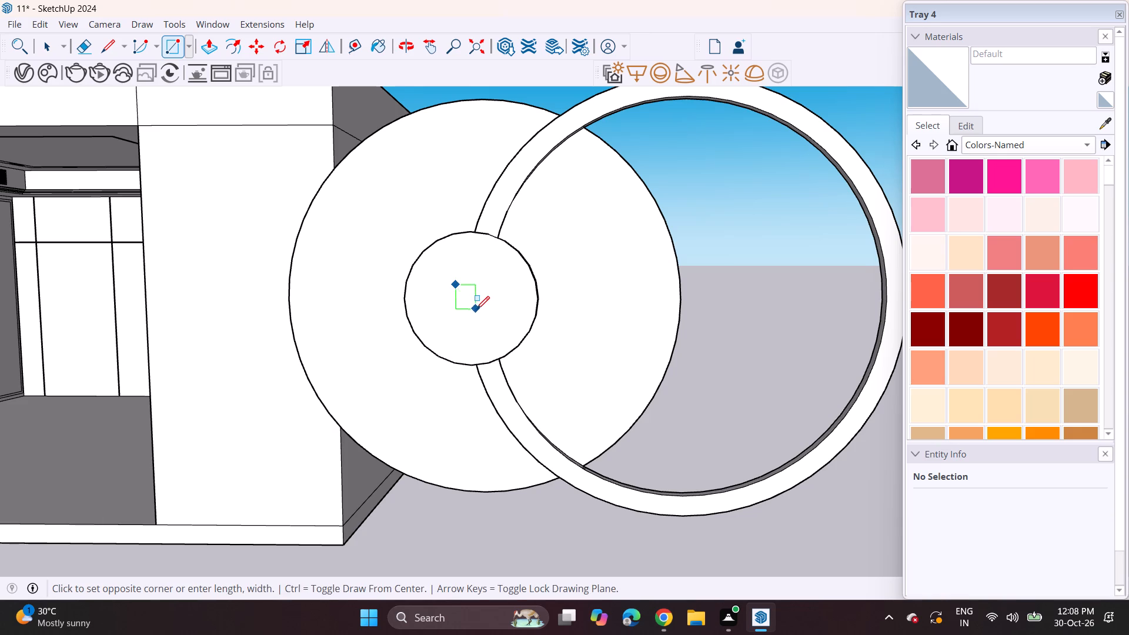
click(479, 309)
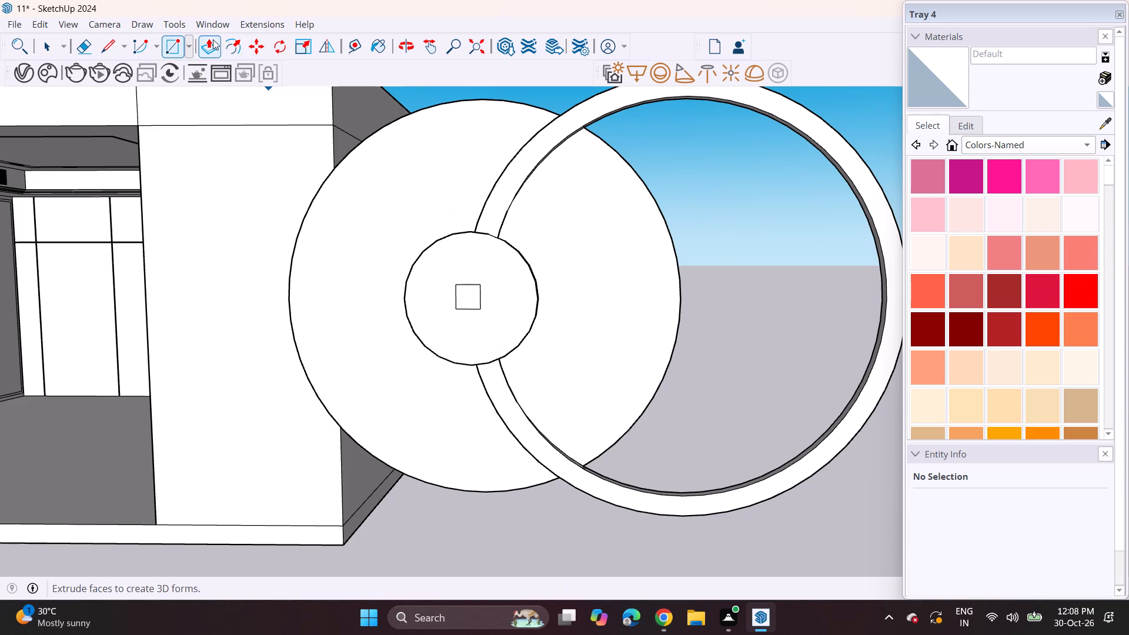
Push/Pull the small square forward in two stages, making a short stem with a separate front block section.
click(206, 51)
scroll(457, 268, up, 3)
click(482, 313)
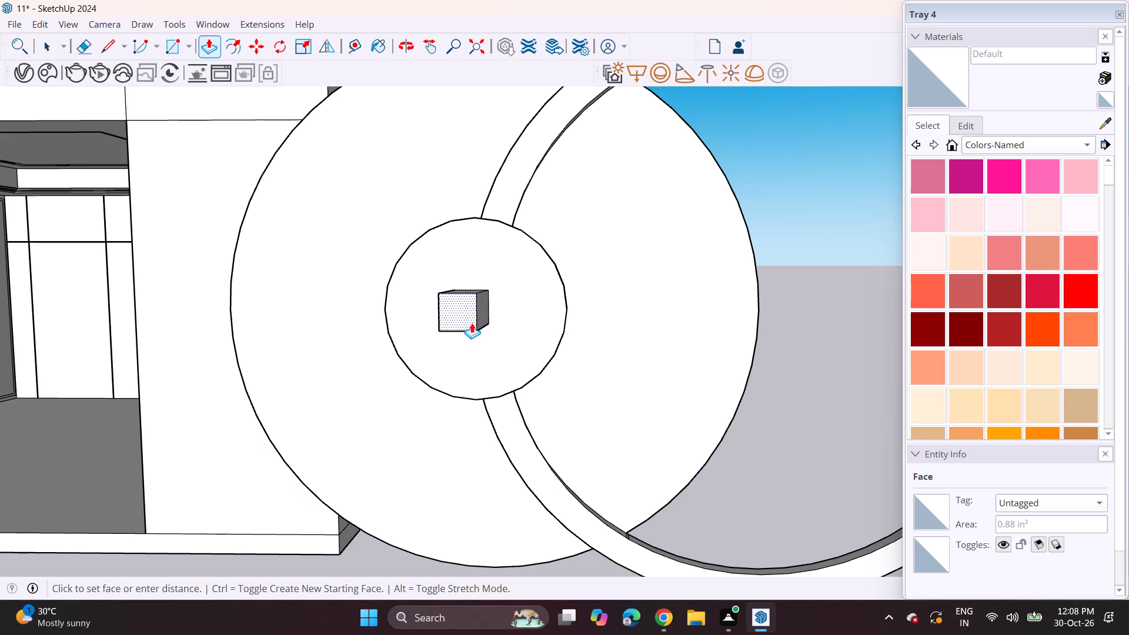
click(477, 323)
click(475, 313)
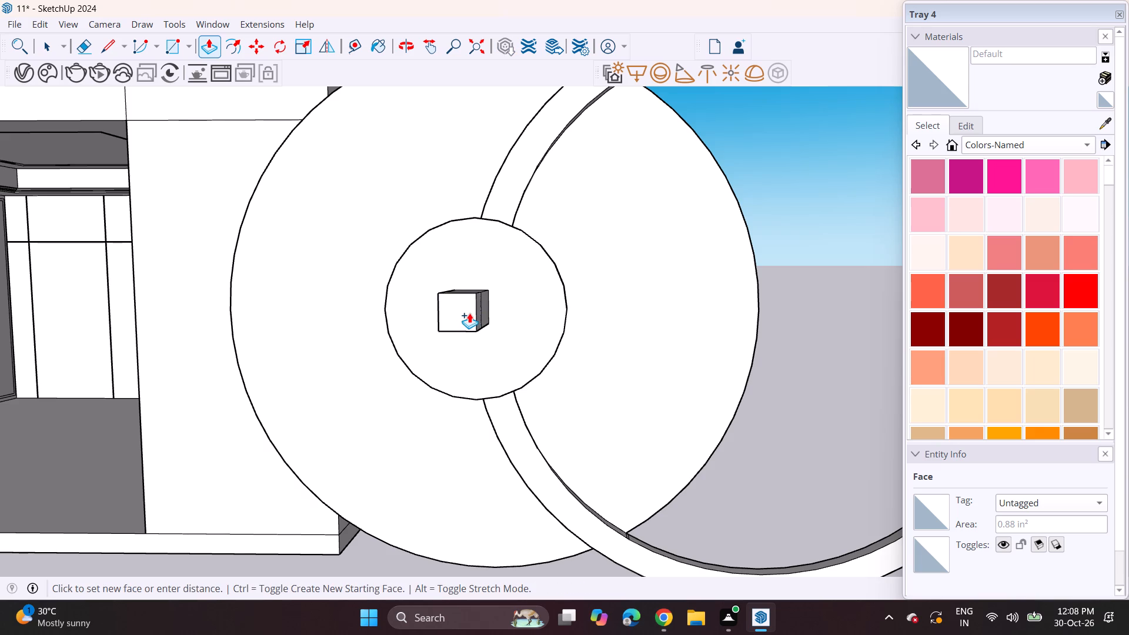
click(469, 313)
click(469, 313)
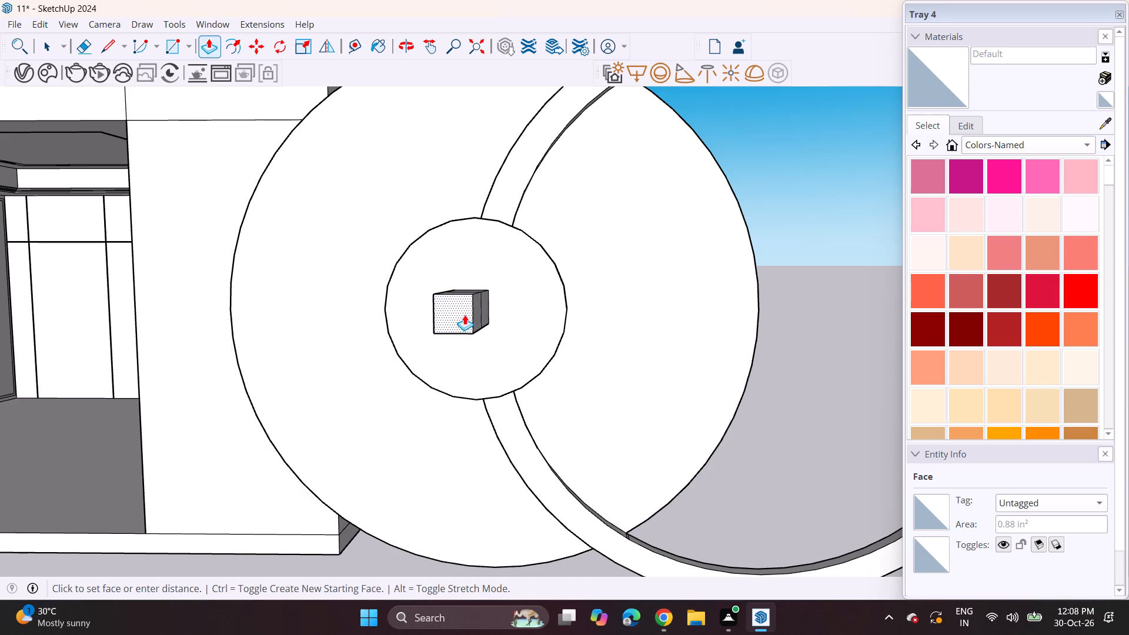
click(464, 315)
Push/Pull the front block's ring-side face sideways into a thin horizontal bar reaching the ring's far edge.
scroll(485, 318, up, 2)
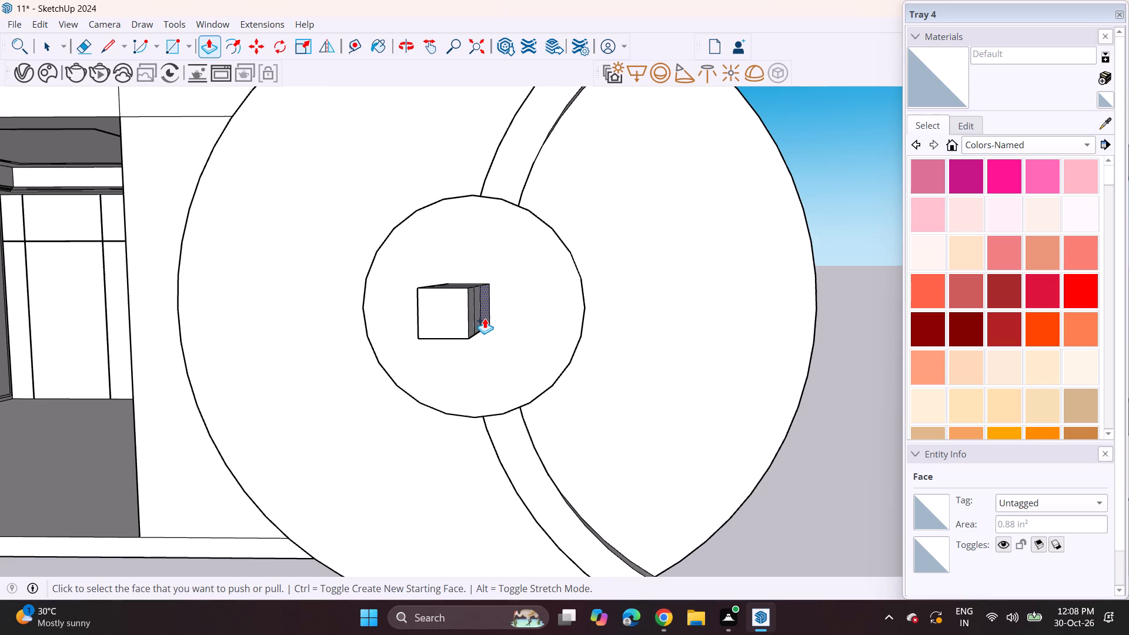
click(476, 316)
scroll(600, 312, down, 17)
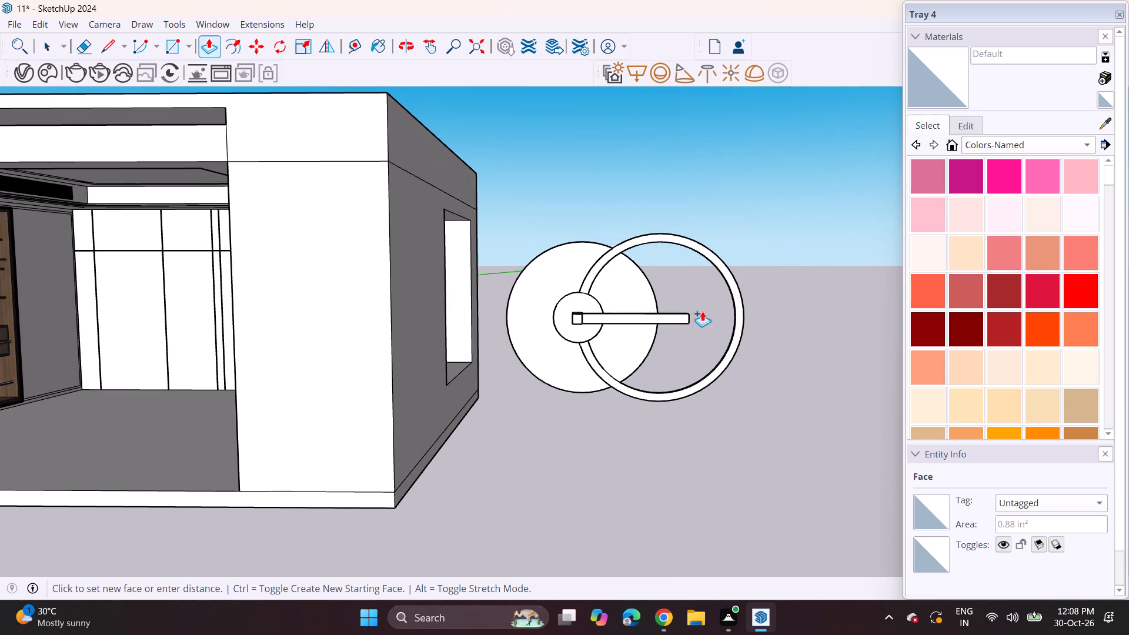
shift+middle_drag(799, 317, 727, 307)
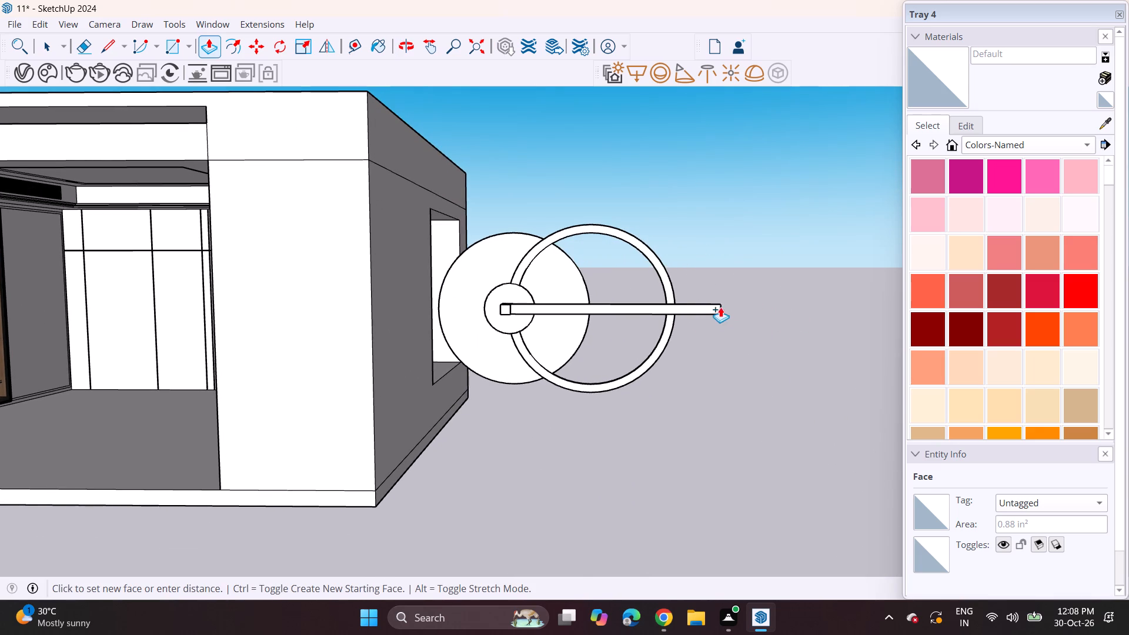
click(692, 316)
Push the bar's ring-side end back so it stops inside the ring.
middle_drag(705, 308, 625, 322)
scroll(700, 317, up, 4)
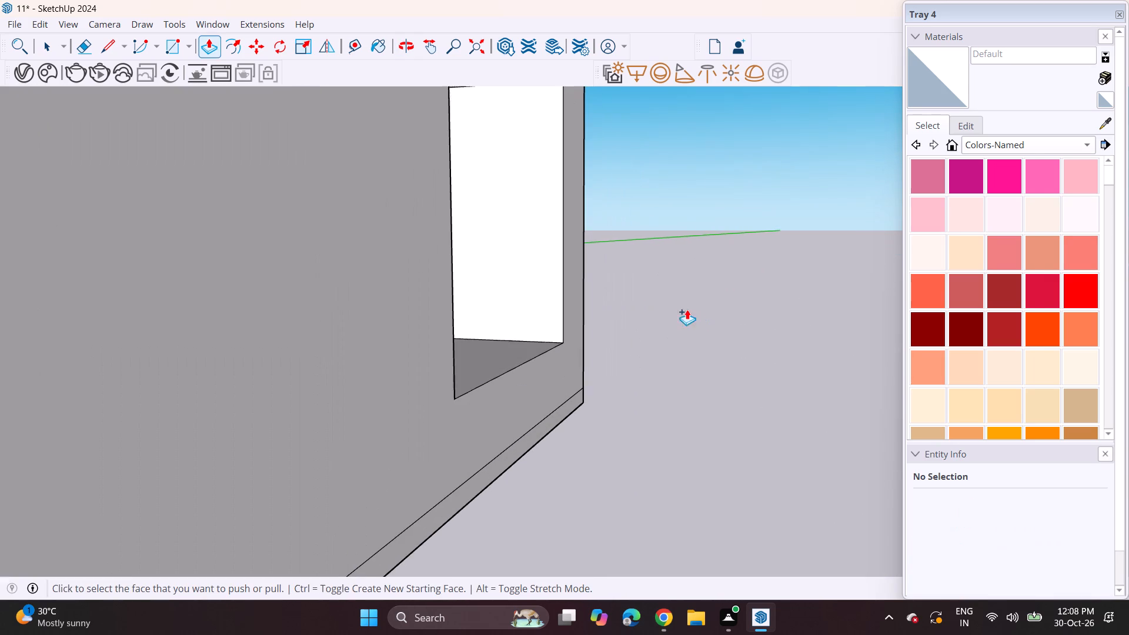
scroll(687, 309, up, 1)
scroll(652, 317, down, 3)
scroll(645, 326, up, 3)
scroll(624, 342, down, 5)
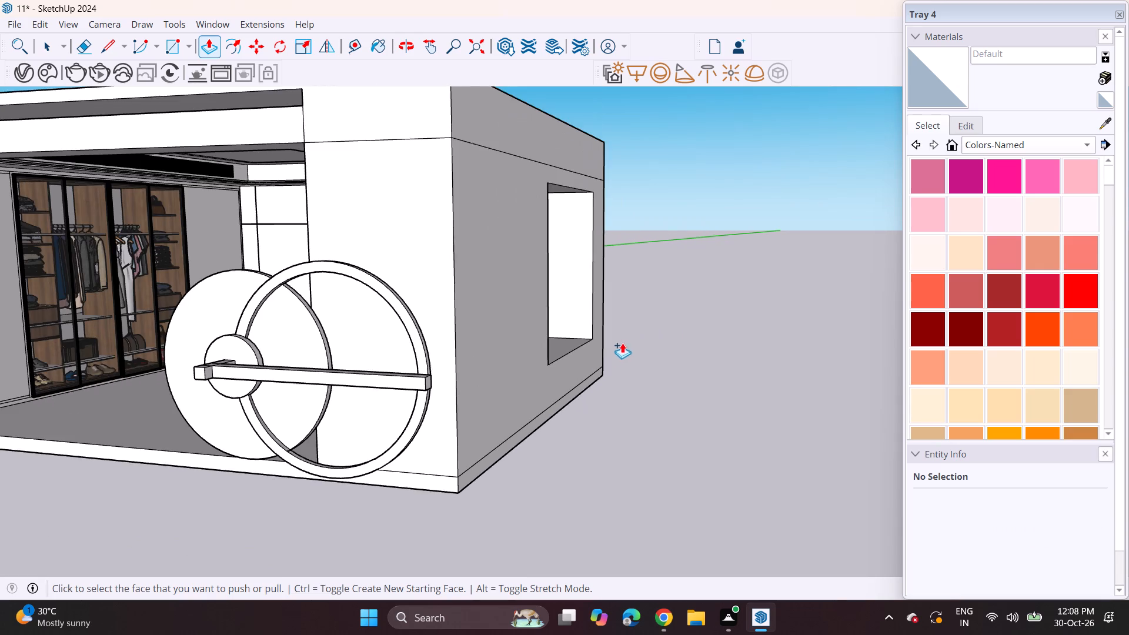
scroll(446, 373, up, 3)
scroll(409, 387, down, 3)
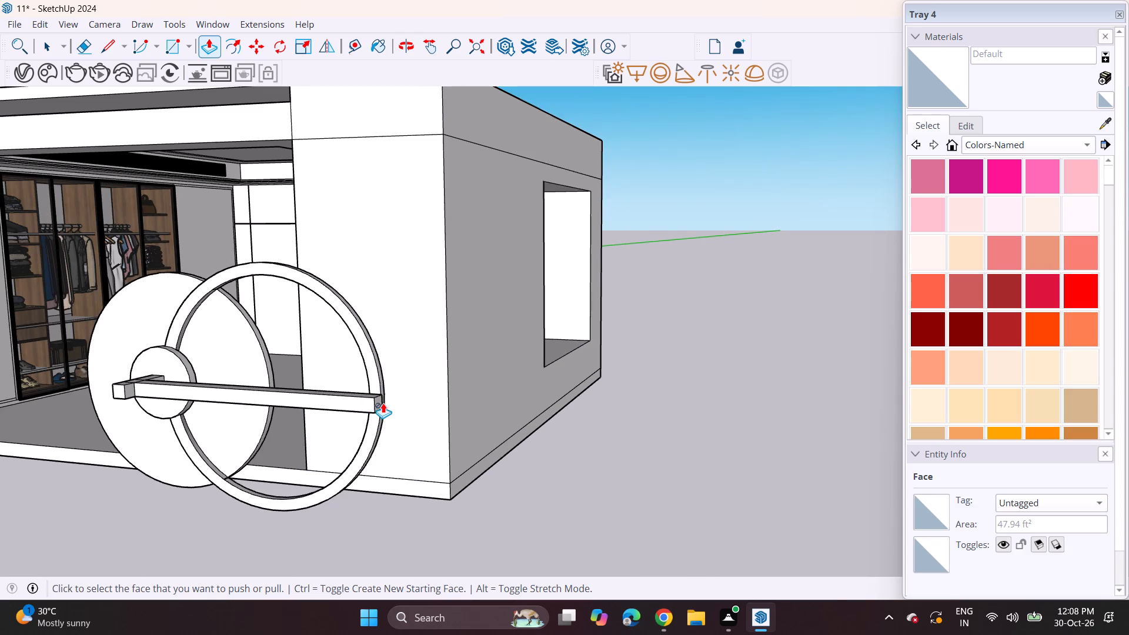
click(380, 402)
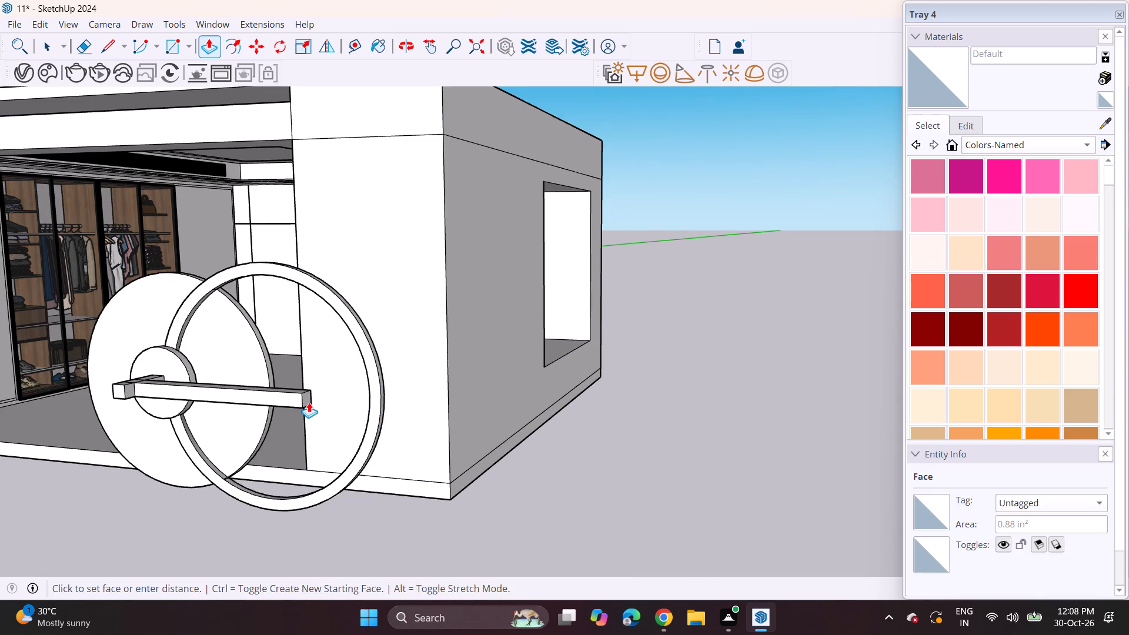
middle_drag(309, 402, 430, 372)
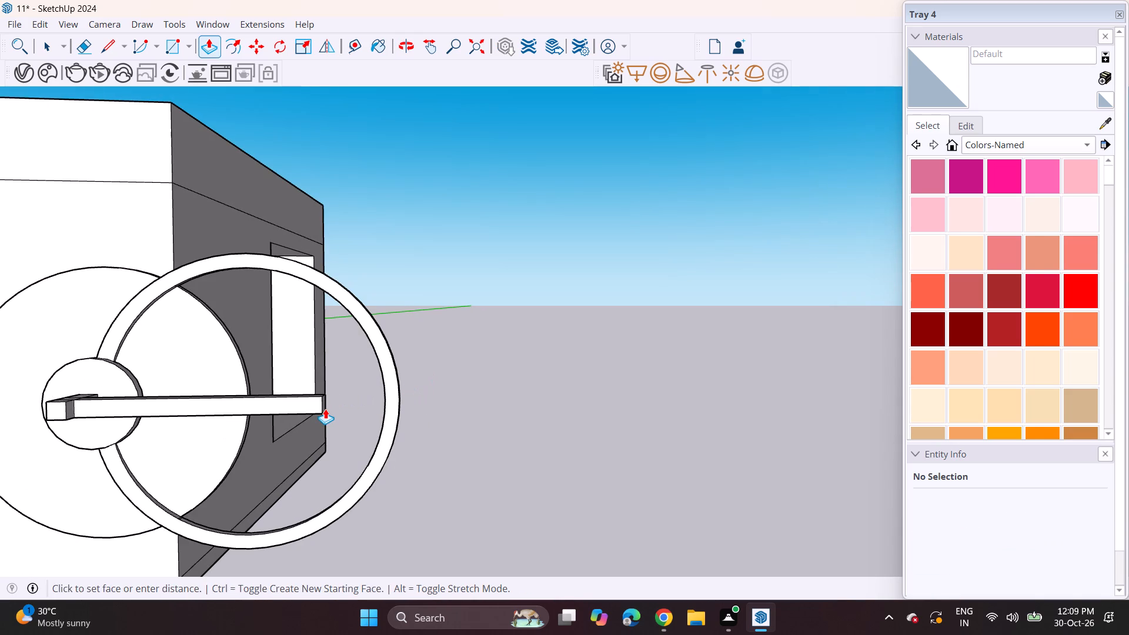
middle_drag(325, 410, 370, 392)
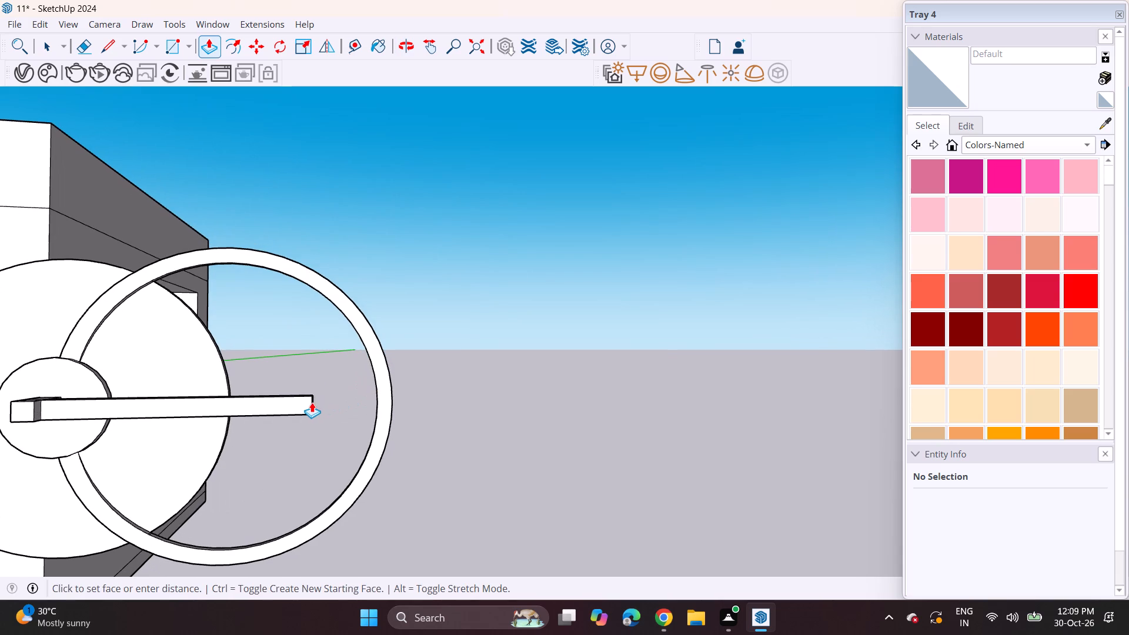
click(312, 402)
Pull the bar's ring-side end outward as a new section extending well past the ring's outer edge.
middle_drag(308, 402, 250, 410)
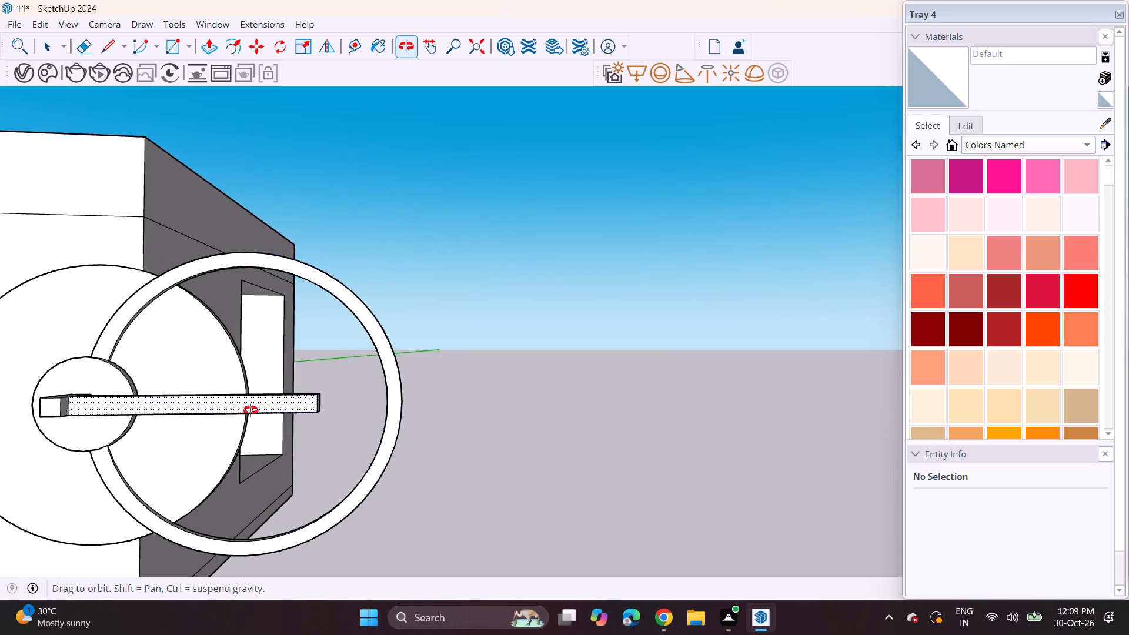
middle_drag(250, 410, 193, 432)
scroll(193, 432, up, 1)
scroll(322, 415, up, 2)
scroll(328, 418, down, 2)
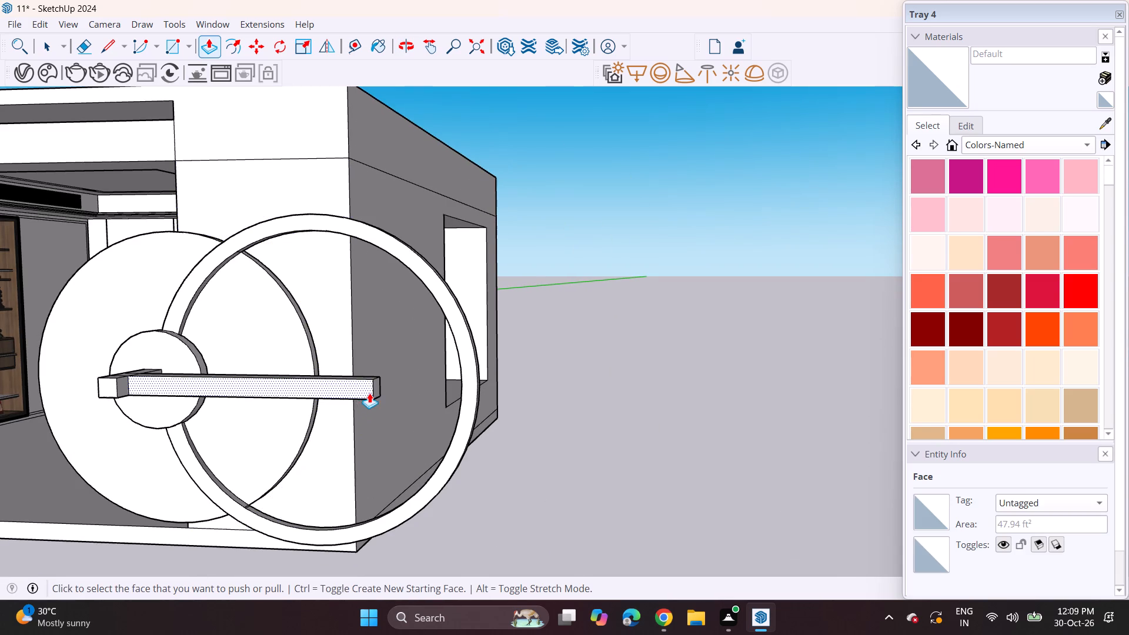
click(377, 389)
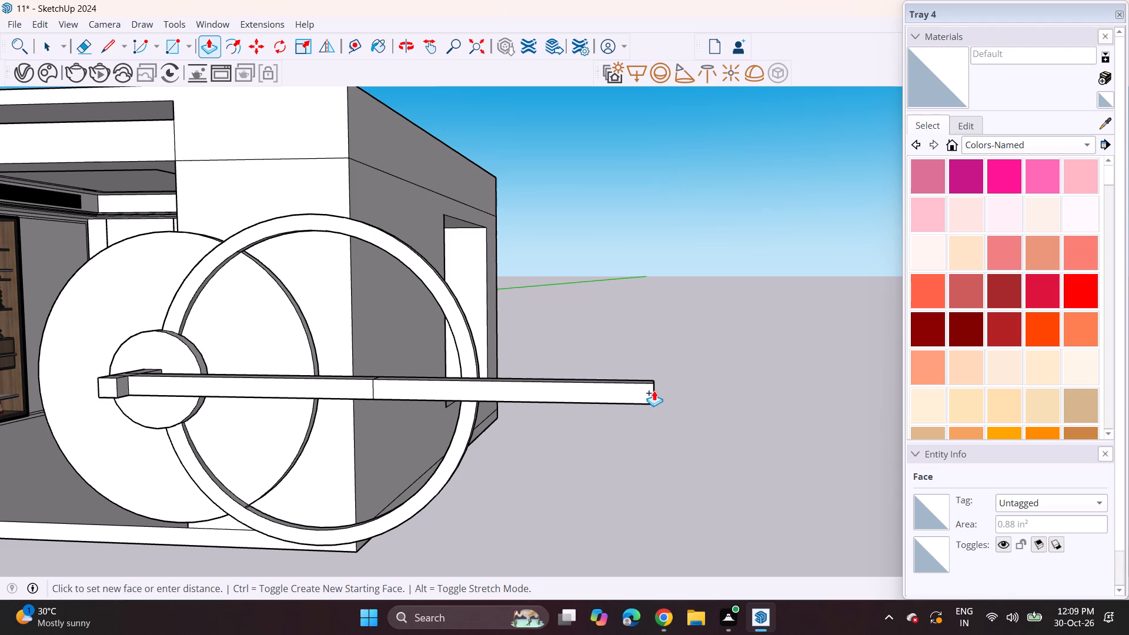
click(650, 390)
Push/Pull the front block's opposite side face outward, extending the bar across and well beyond the large disc.
scroll(241, 387, down, 3)
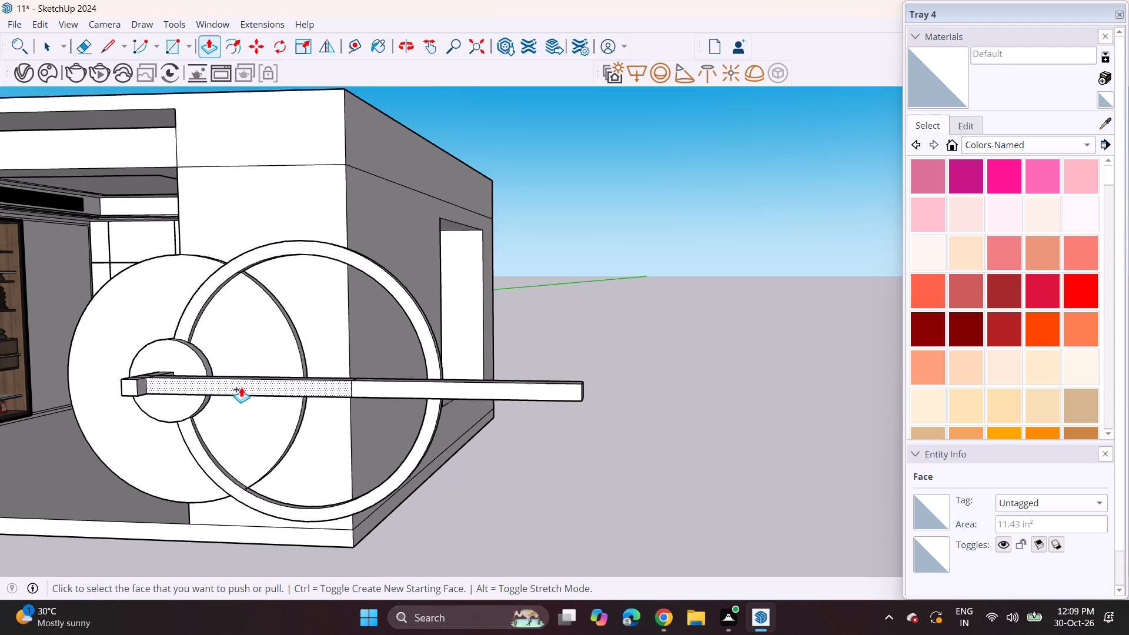
middle_drag(227, 389, 540, 380)
middle_drag(523, 366, 623, 371)
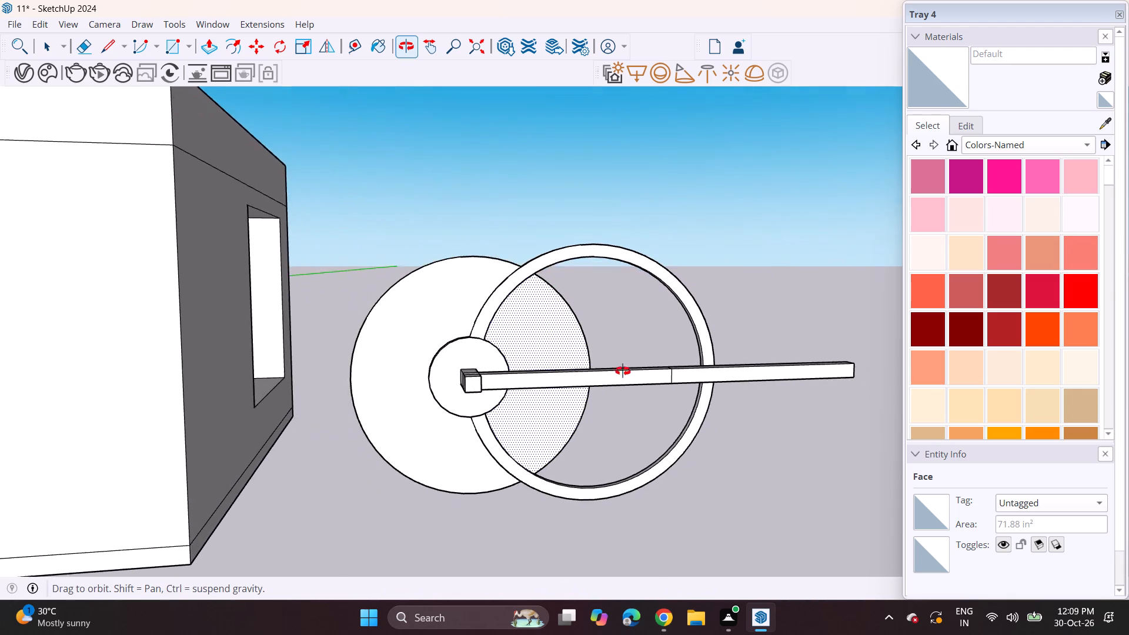
middle_drag(623, 371, 677, 360)
scroll(656, 367, up, 3)
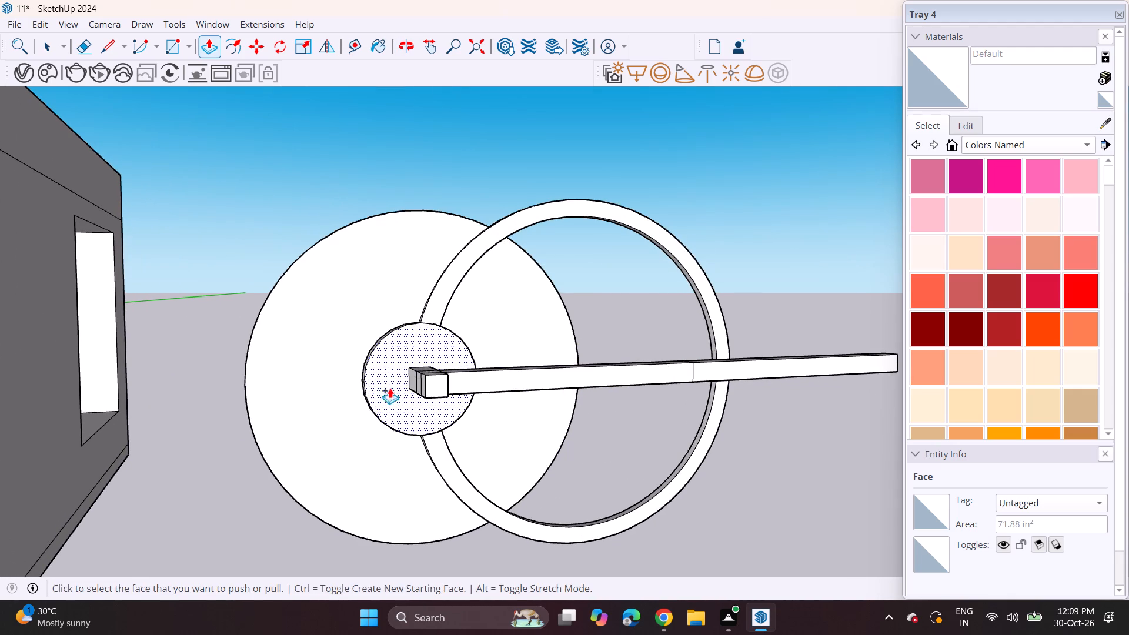
click(420, 383)
scroll(283, 402, down, 4)
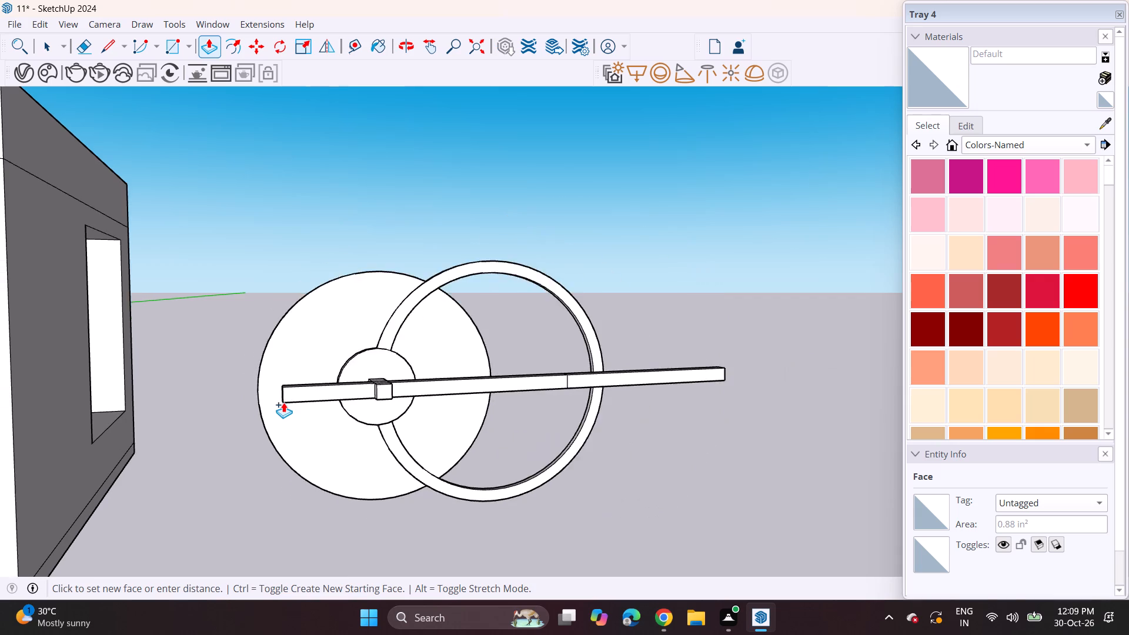
scroll(283, 402, down, 5)
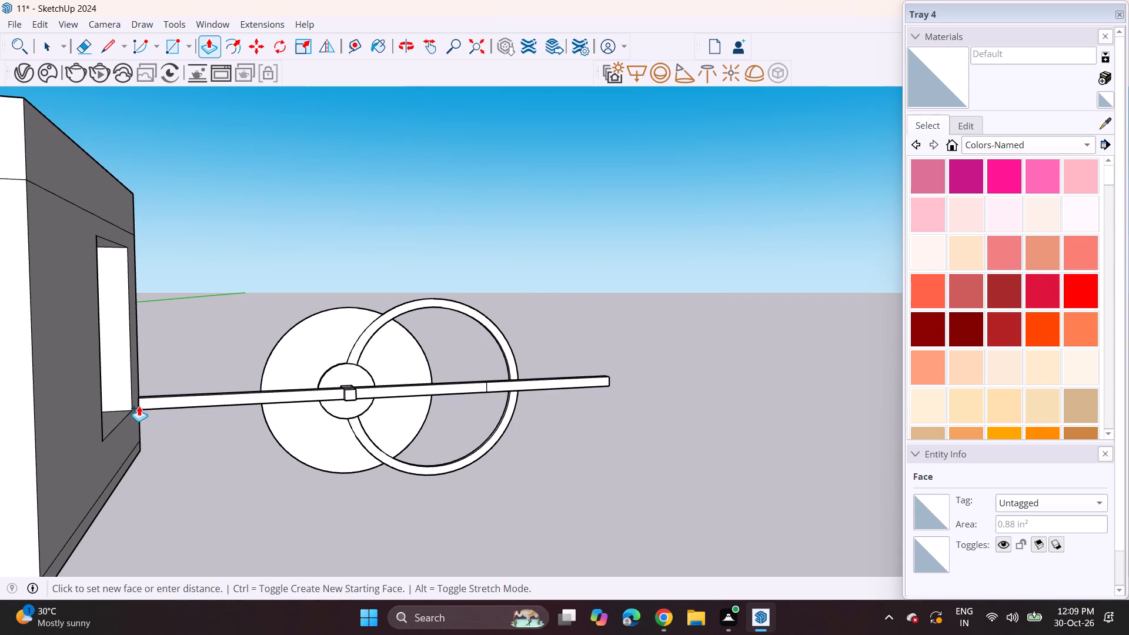
click(139, 406)
Select the discs, ring and horizontal bar together and make them one group.
middle_drag(251, 427, 223, 407)
scroll(233, 408, down, 3)
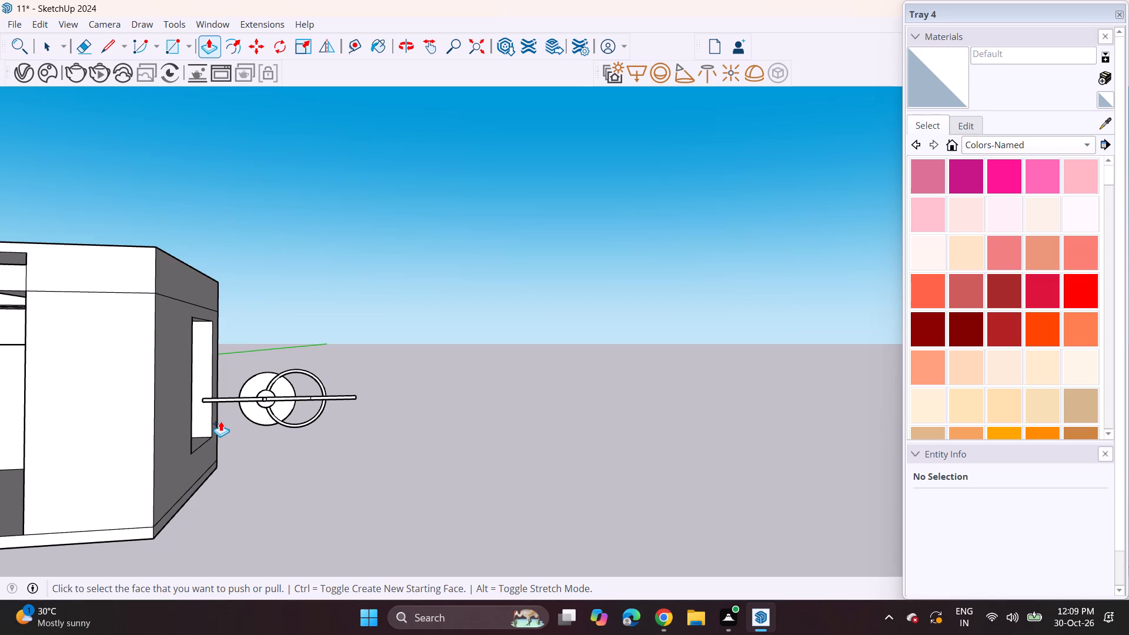
key(space)
scroll(221, 421, down, 2)
shift+middle_drag(245, 407, 308, 396)
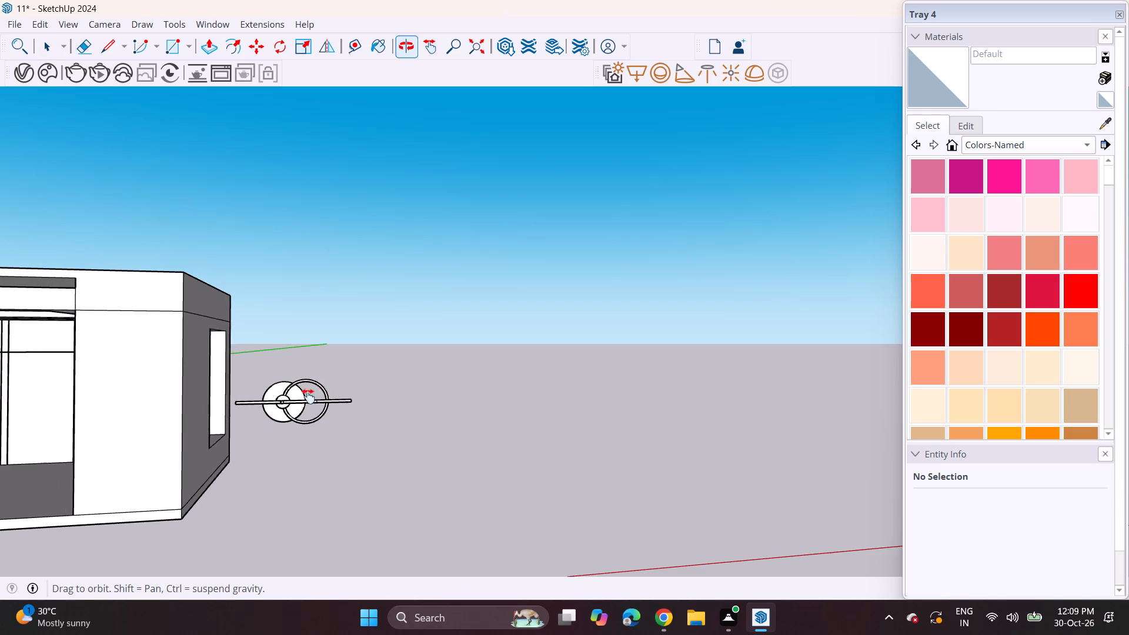
shift+middle_drag(308, 396, 347, 391)
middle_drag(344, 387, 358, 405)
drag(278, 348, 471, 445)
right_click(364, 388)
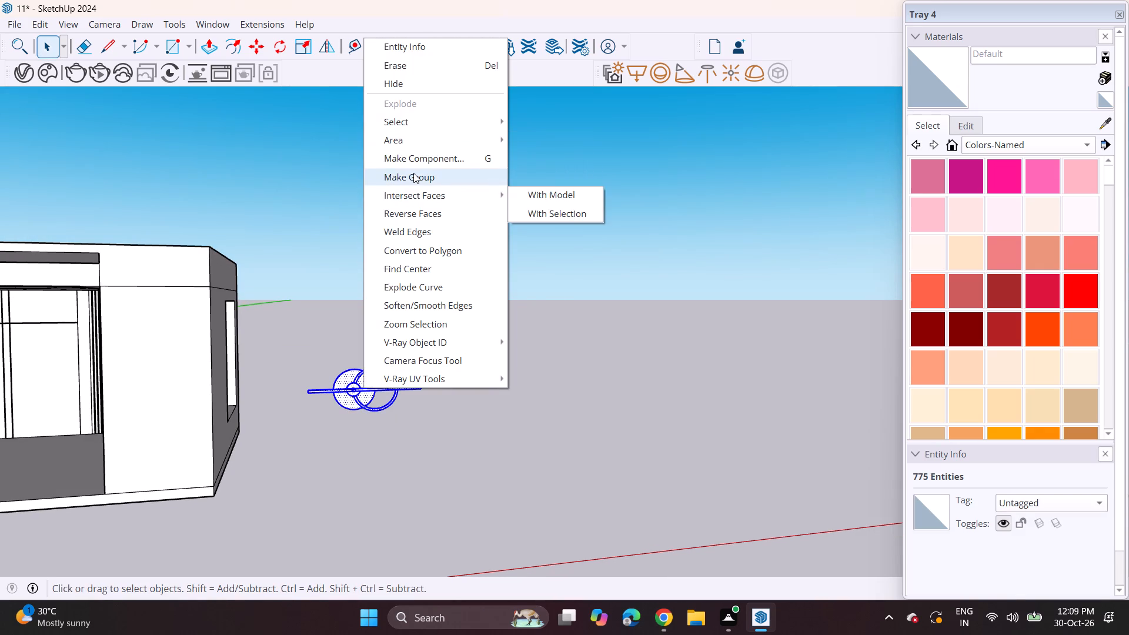
click(413, 173)
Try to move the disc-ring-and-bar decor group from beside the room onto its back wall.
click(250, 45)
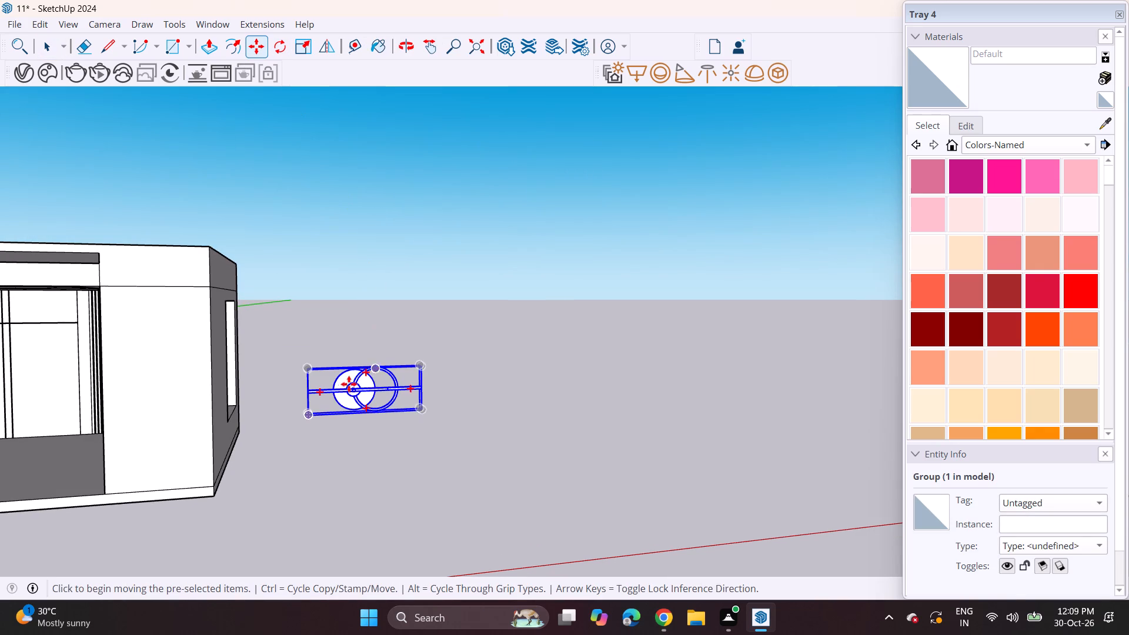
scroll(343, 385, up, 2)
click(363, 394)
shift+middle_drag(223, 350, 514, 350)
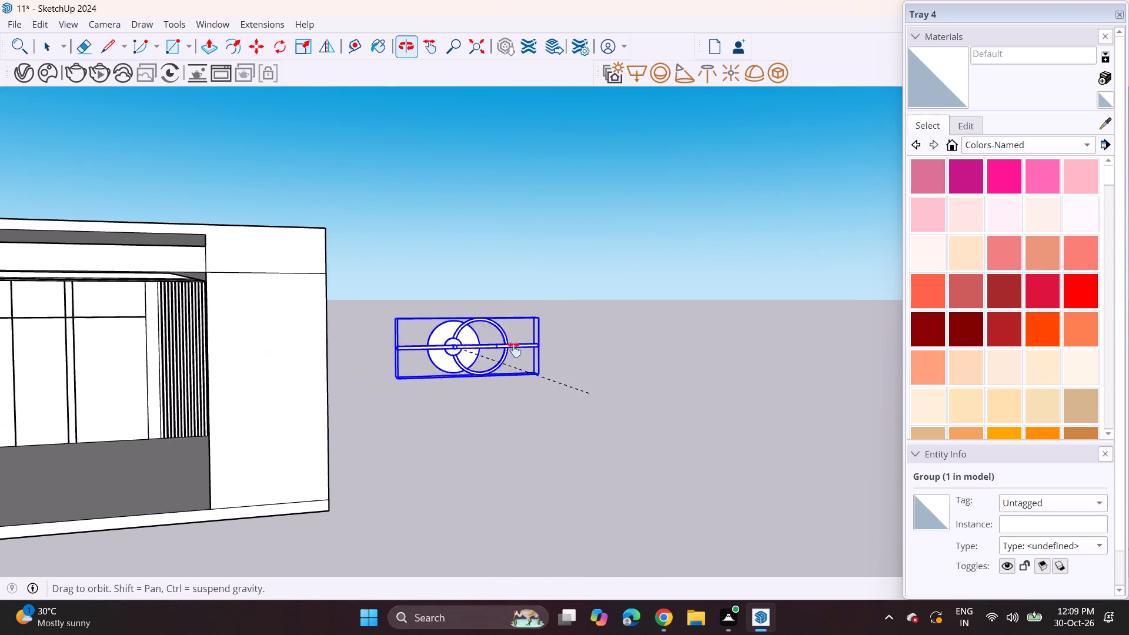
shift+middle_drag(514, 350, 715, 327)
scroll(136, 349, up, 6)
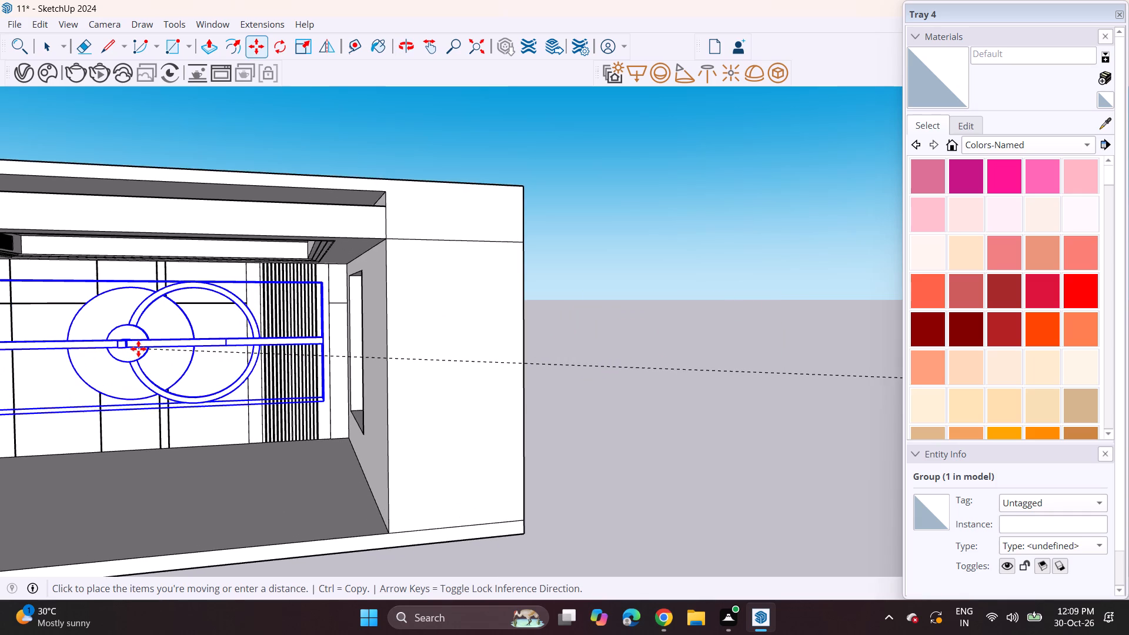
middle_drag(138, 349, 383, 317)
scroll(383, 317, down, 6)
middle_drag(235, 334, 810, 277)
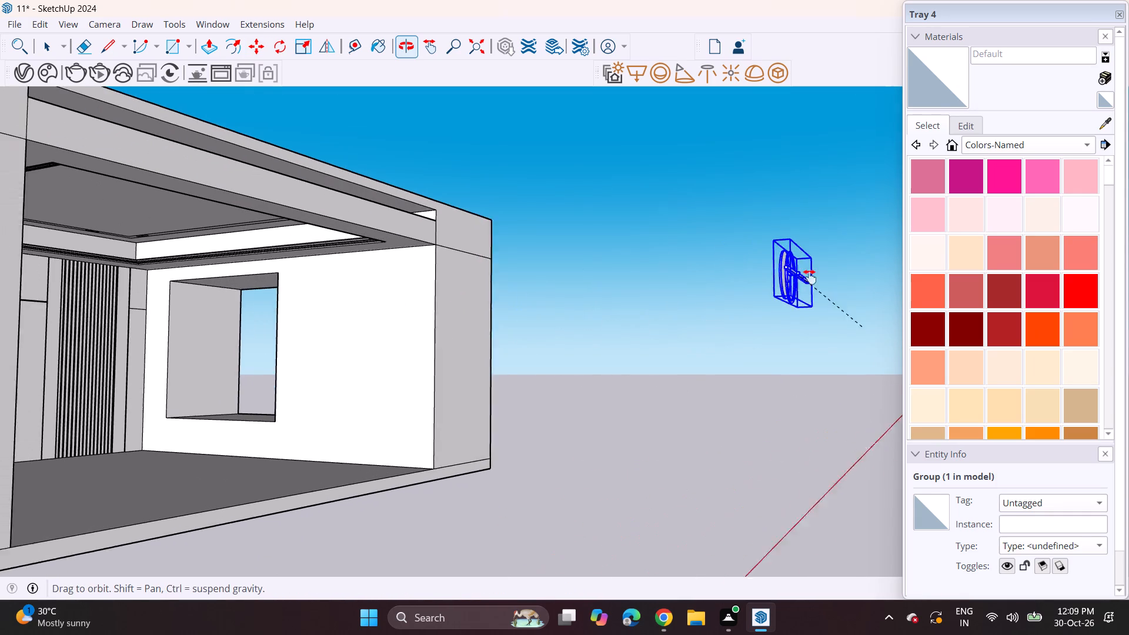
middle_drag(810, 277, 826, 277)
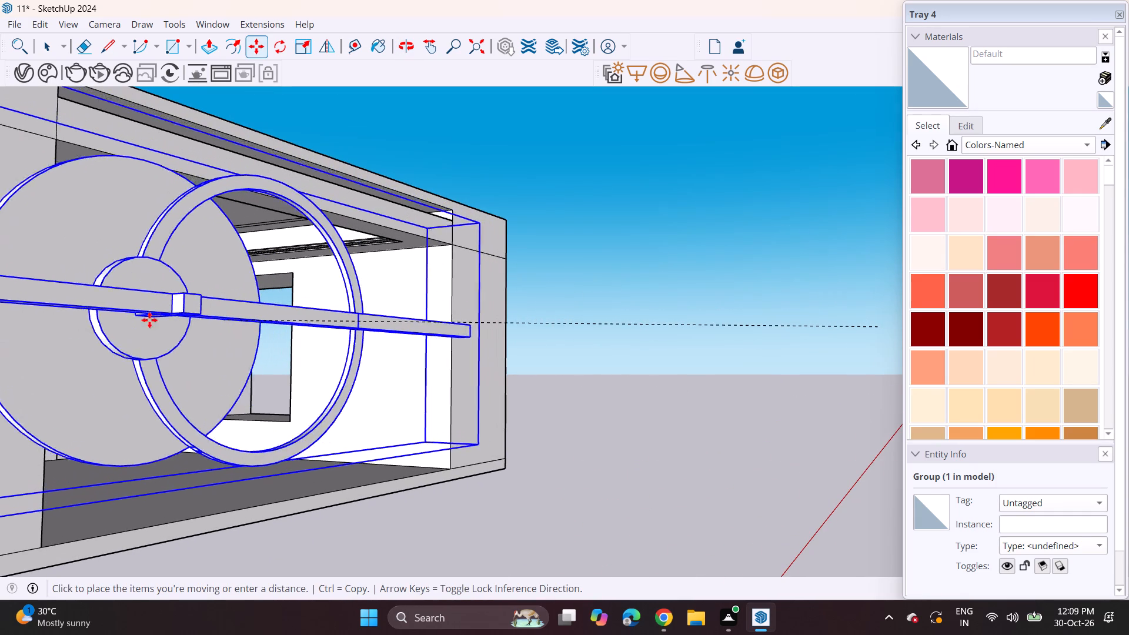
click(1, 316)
Move the decor group into the room, onto the back wall's panels over the central vertical strip, beside the fluted section.
middle_drag(342, 355, 34, 387)
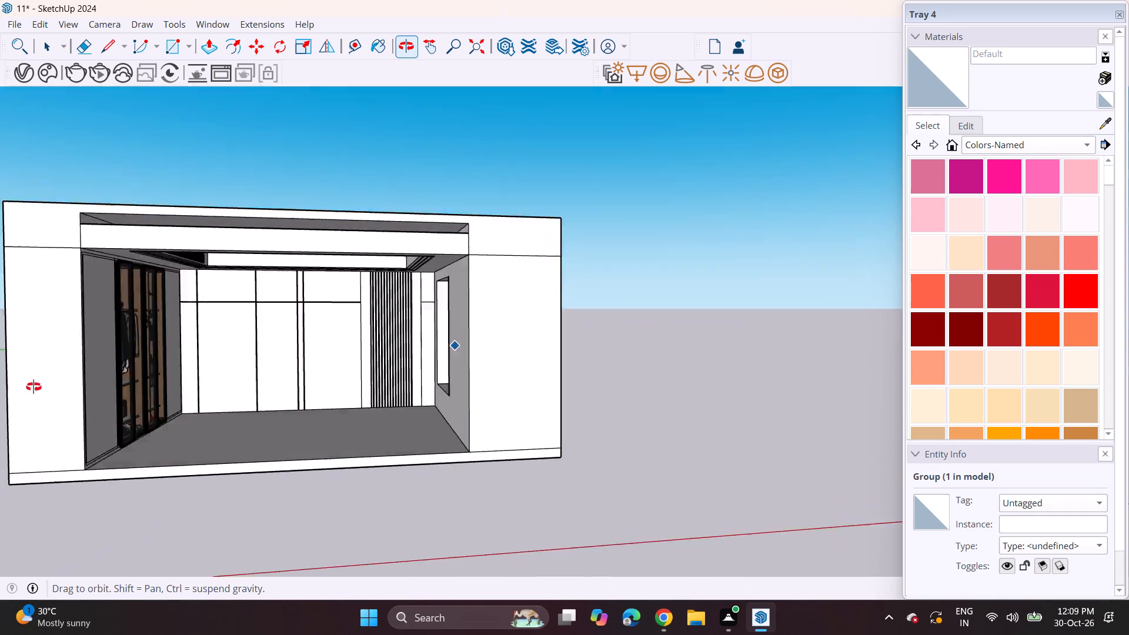
middle_drag(34, 387, 62, 375)
scroll(99, 376, down, 4)
shift+middle_drag(213, 390, 397, 392)
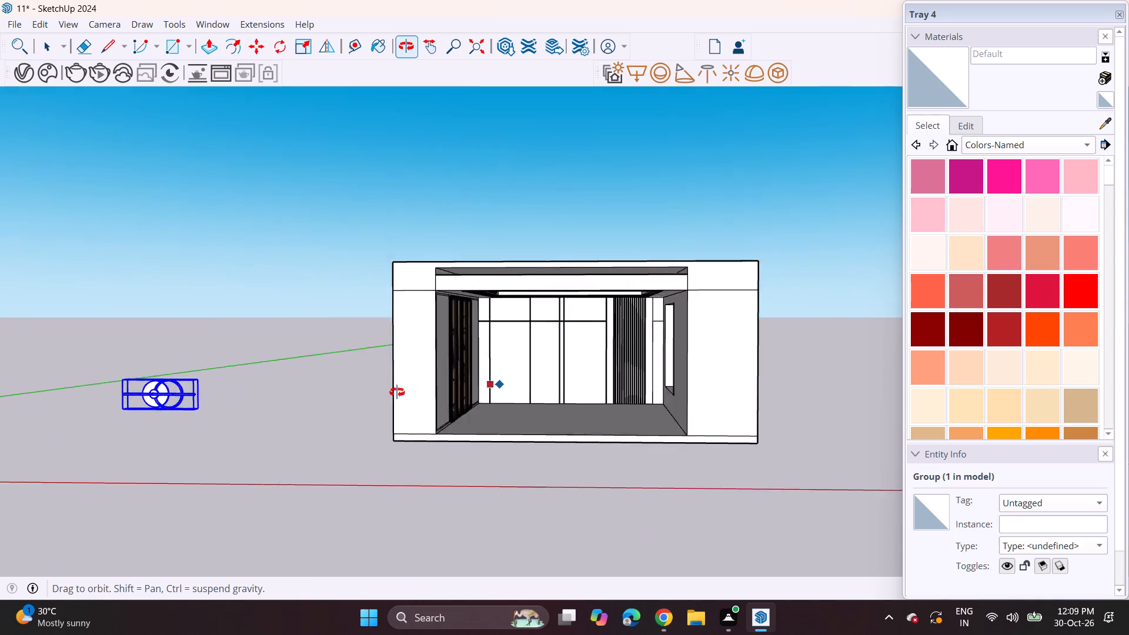
shift+middle_drag(397, 392, 157, 445)
click(138, 394)
scroll(706, 387, up, 3)
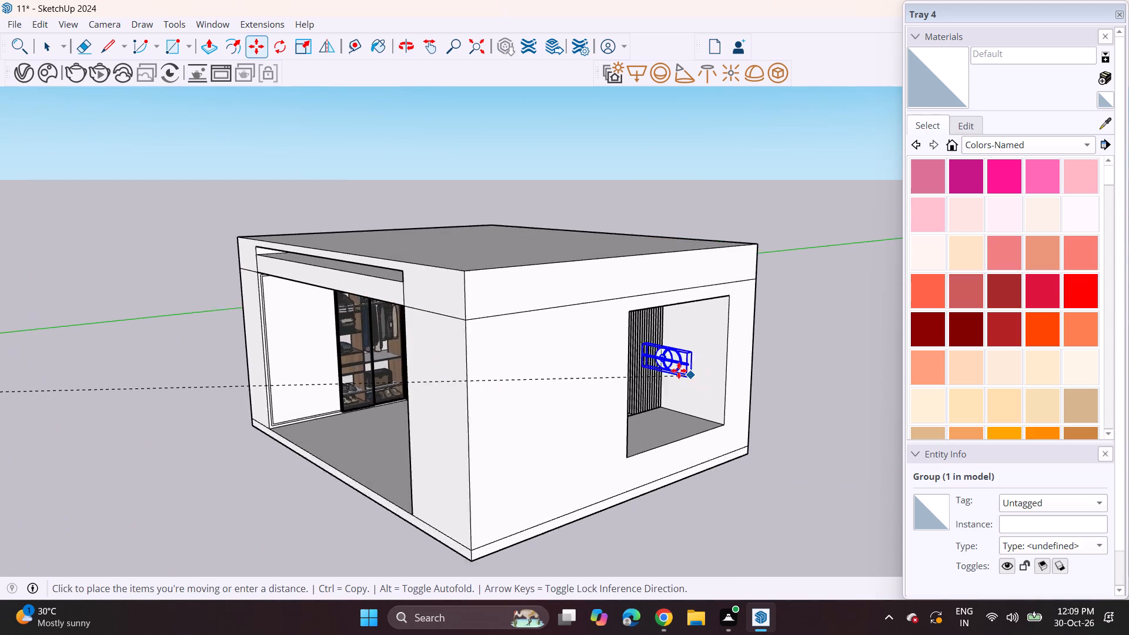
scroll(679, 370, up, 12)
scroll(535, 347, up, 3)
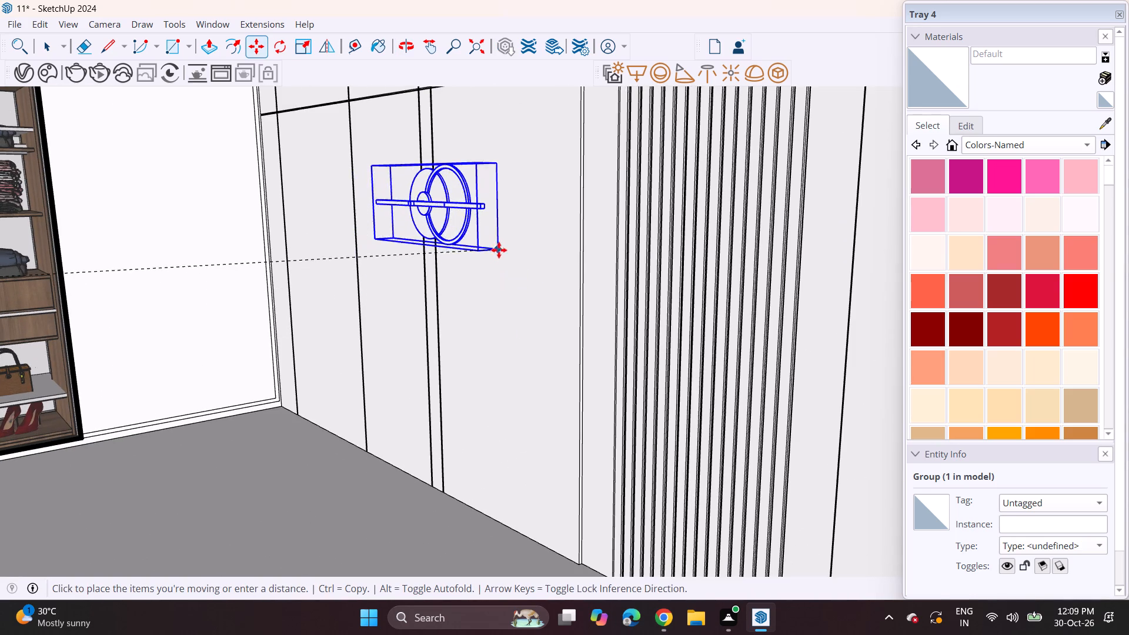
click(485, 248)
Scale the wall decor group up uniformly from its upper fluted-side corner and its opposite lower corner, then deselect it.
middle_drag(399, 223, 556, 195)
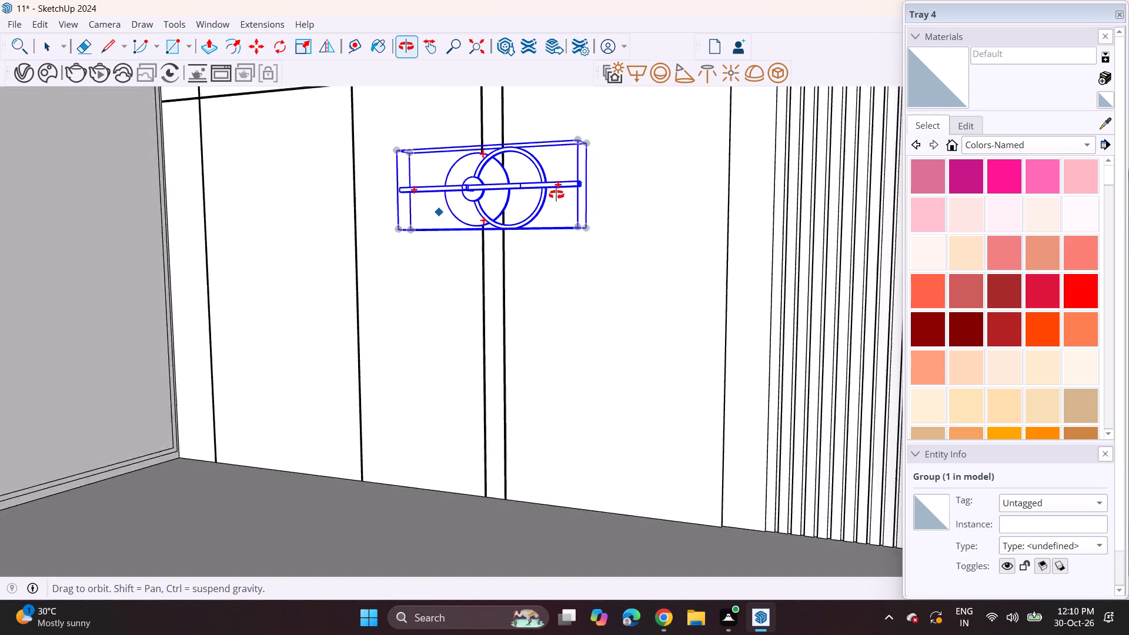
middle_drag(556, 195, 631, 213)
scroll(586, 209, down, 2)
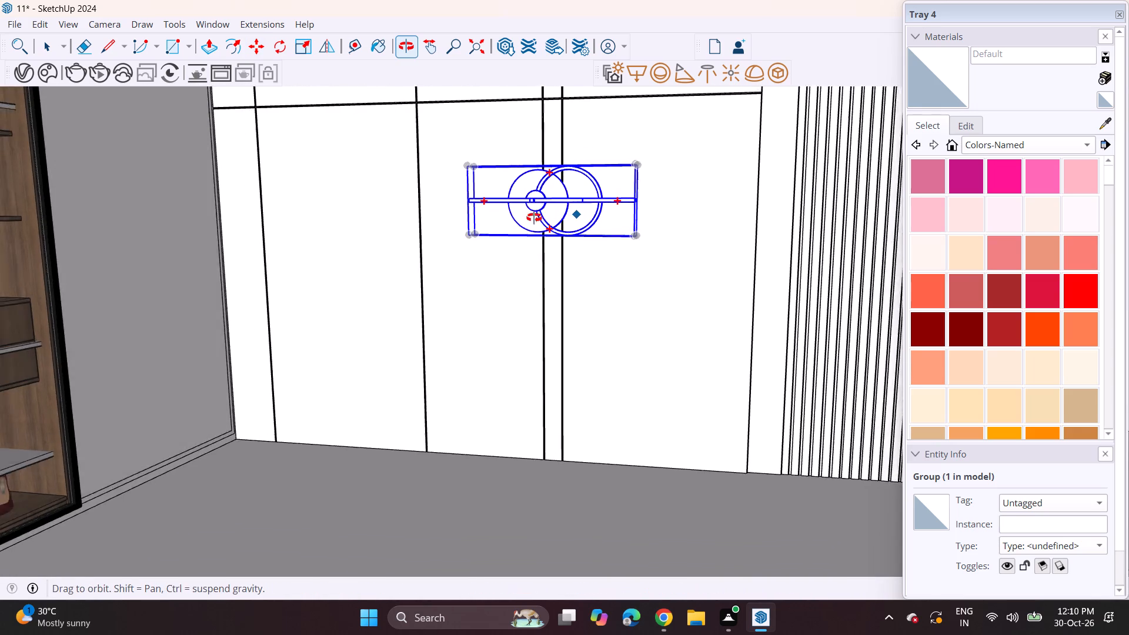
shift+middle_drag(561, 213, 496, 260)
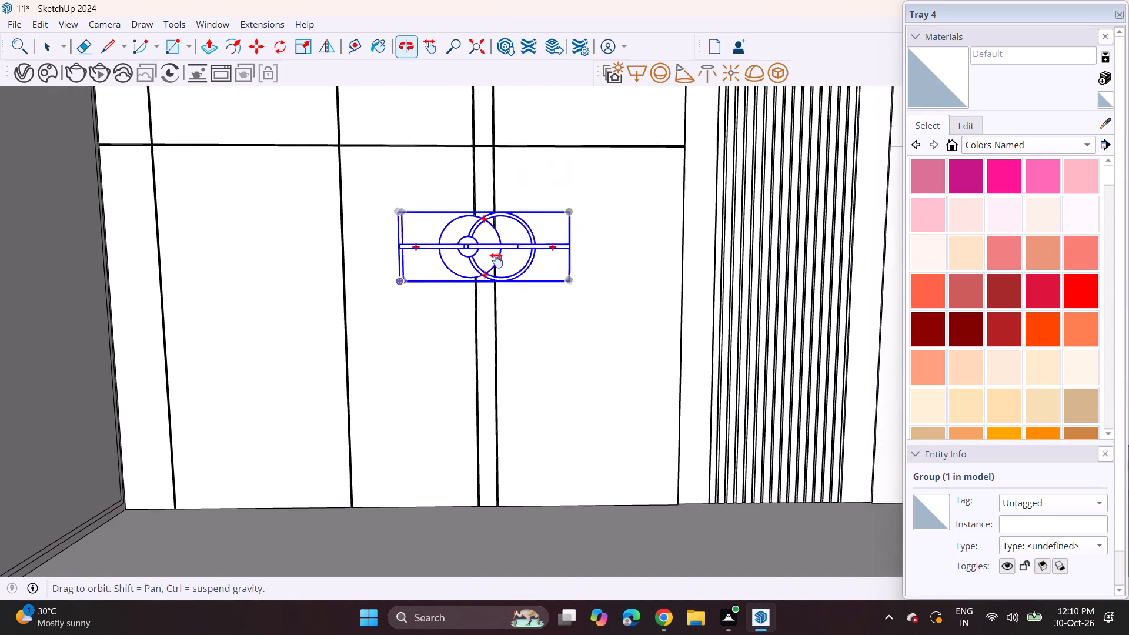
shift+middle_drag(496, 260, 493, 266)
middle_drag(482, 300, 500, 290)
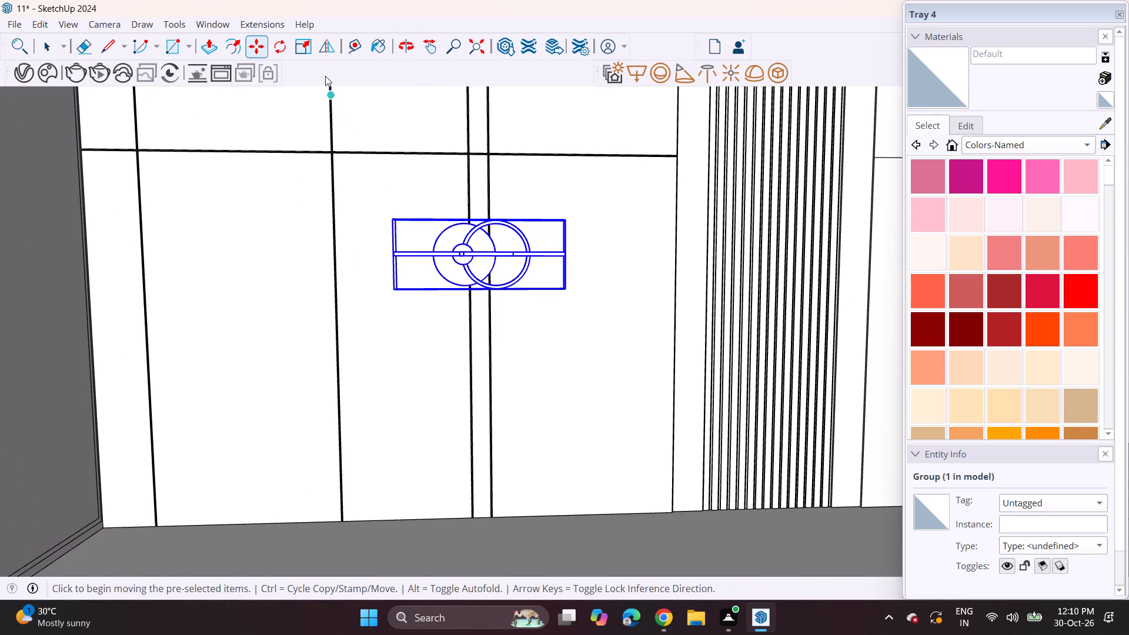
click(299, 48)
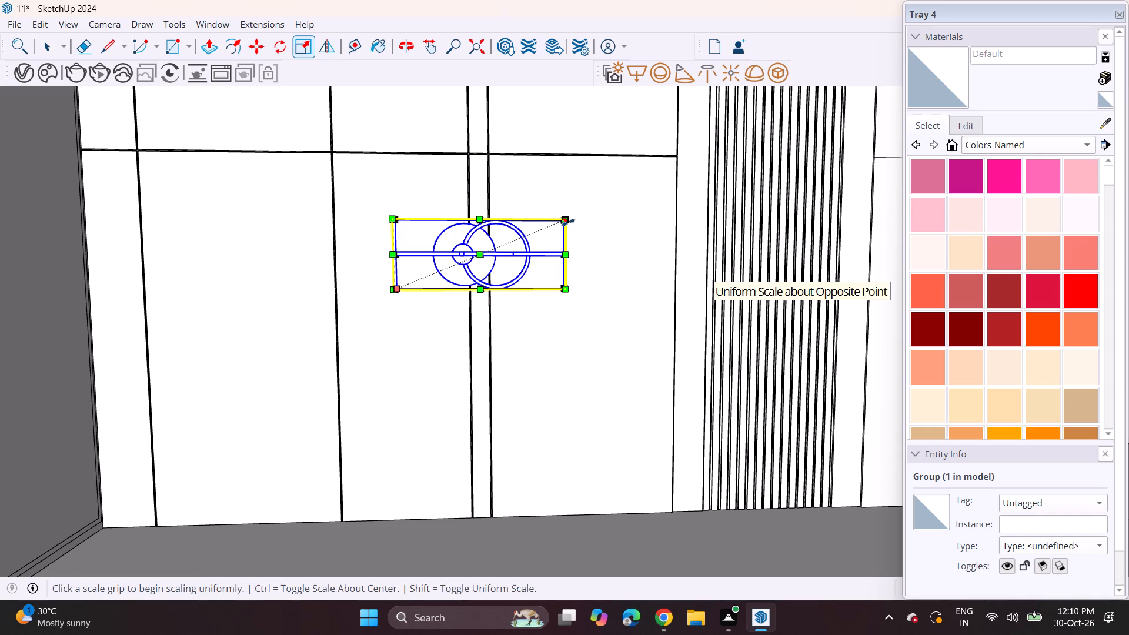
click(568, 222)
click(615, 158)
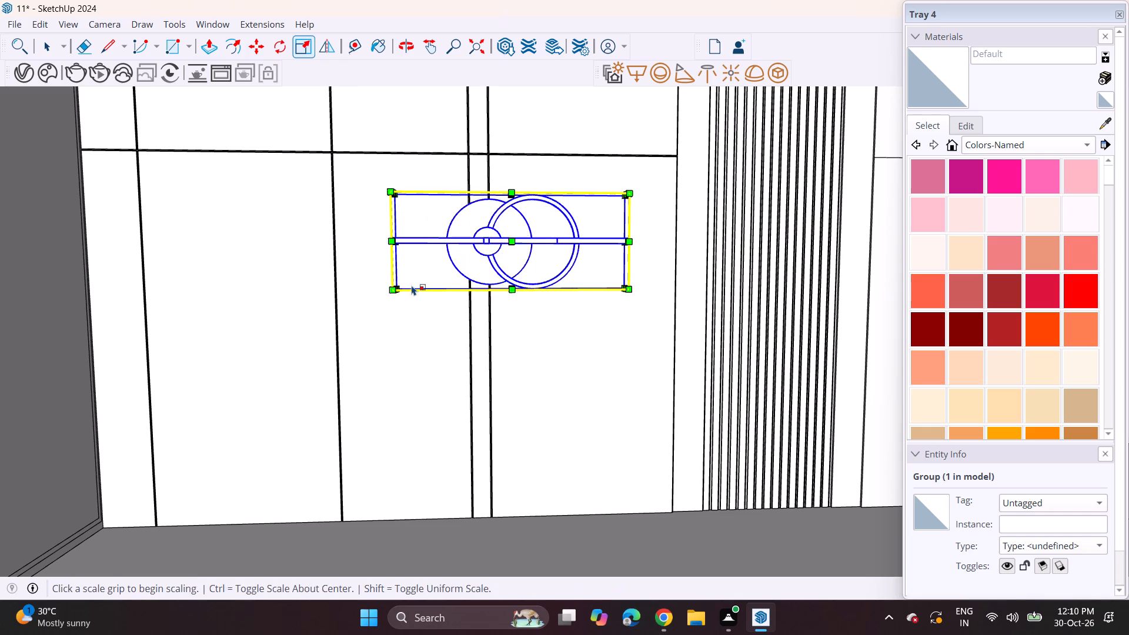
click(397, 285)
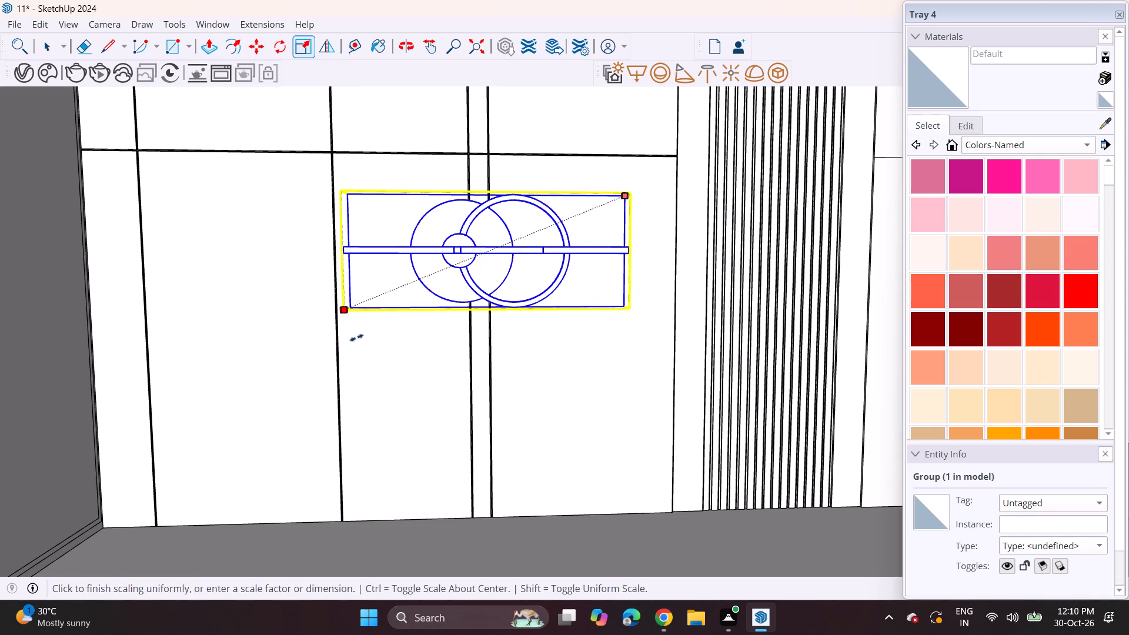
click(362, 338)
key(space)
click(447, 552)
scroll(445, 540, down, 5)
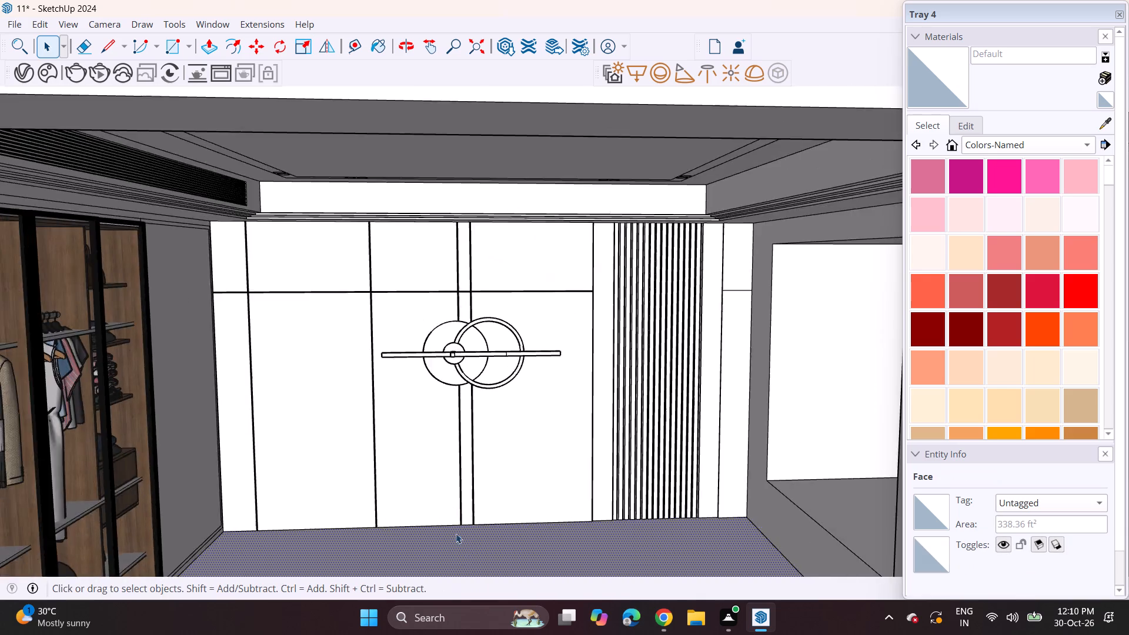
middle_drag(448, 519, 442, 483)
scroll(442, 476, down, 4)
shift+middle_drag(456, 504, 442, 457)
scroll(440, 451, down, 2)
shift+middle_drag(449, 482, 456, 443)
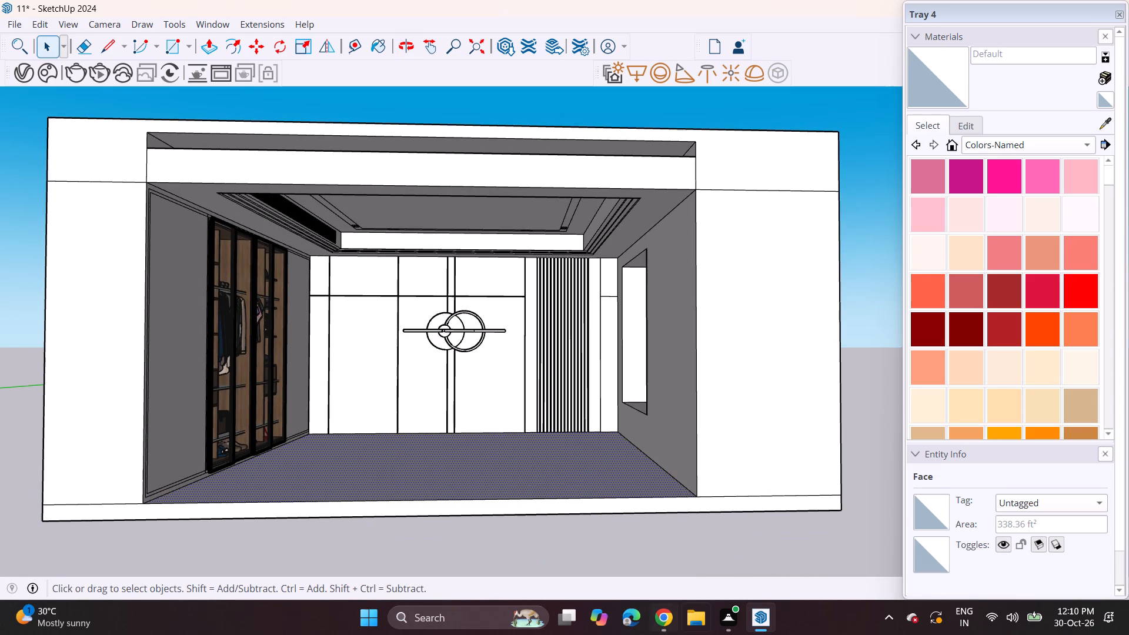
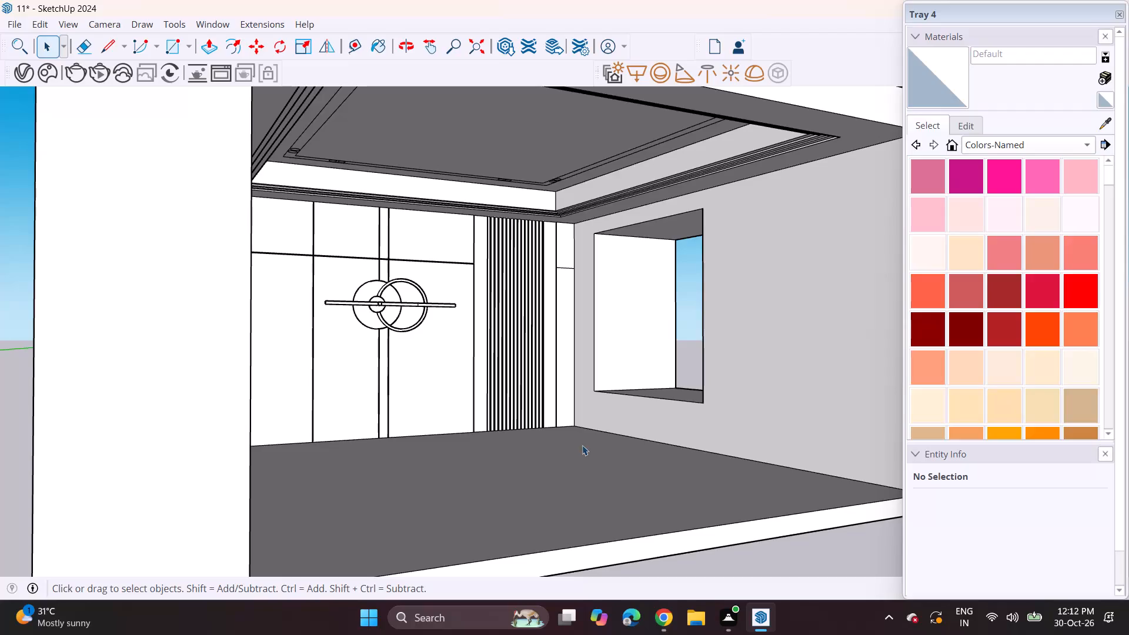
Push/Pull the bottom face of the window opening upward as a new face to form a thin raised sill.
shift+middle_drag(615, 422, 515, 416)
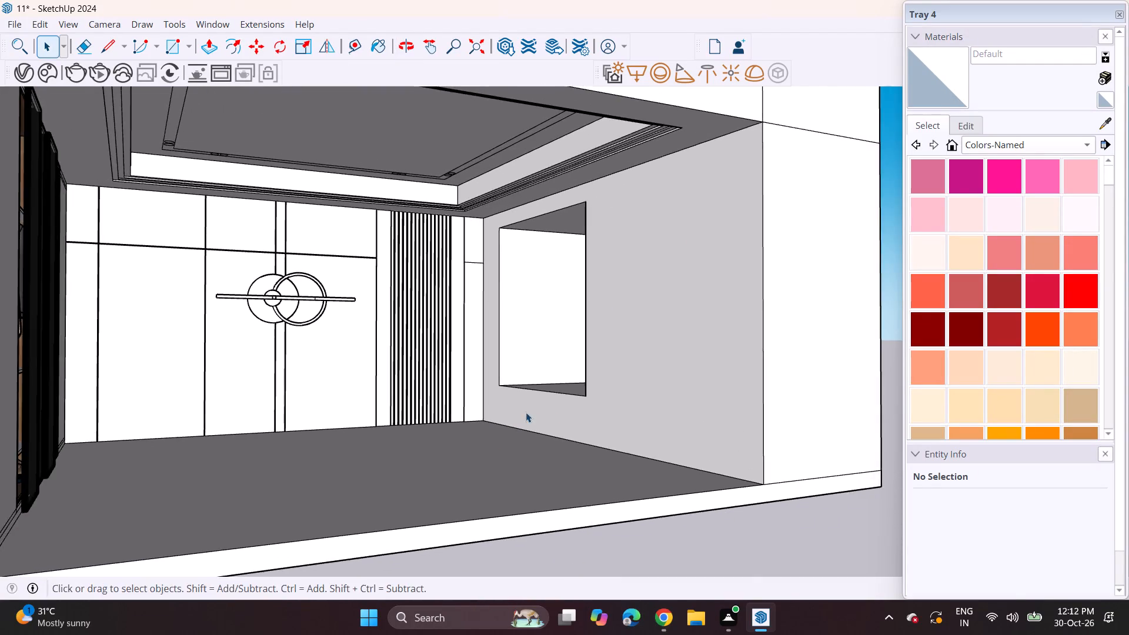
middle_drag(549, 418, 556, 423)
scroll(550, 390, up, 9)
middle_drag(533, 386, 533, 387)
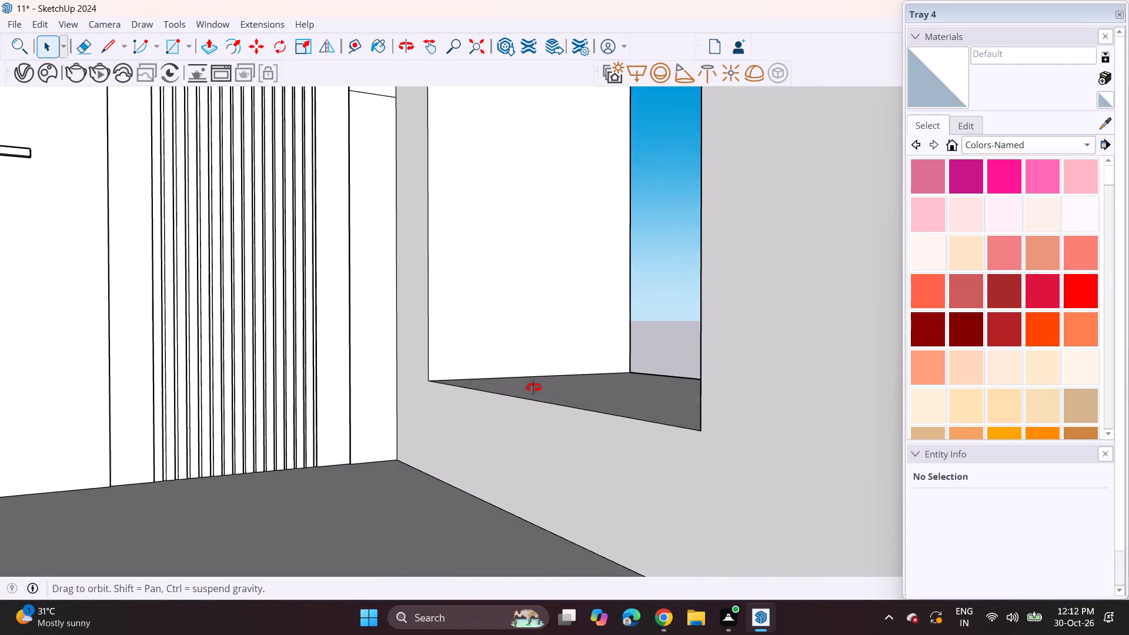
middle_drag(533, 387, 537, 400)
click(535, 400)
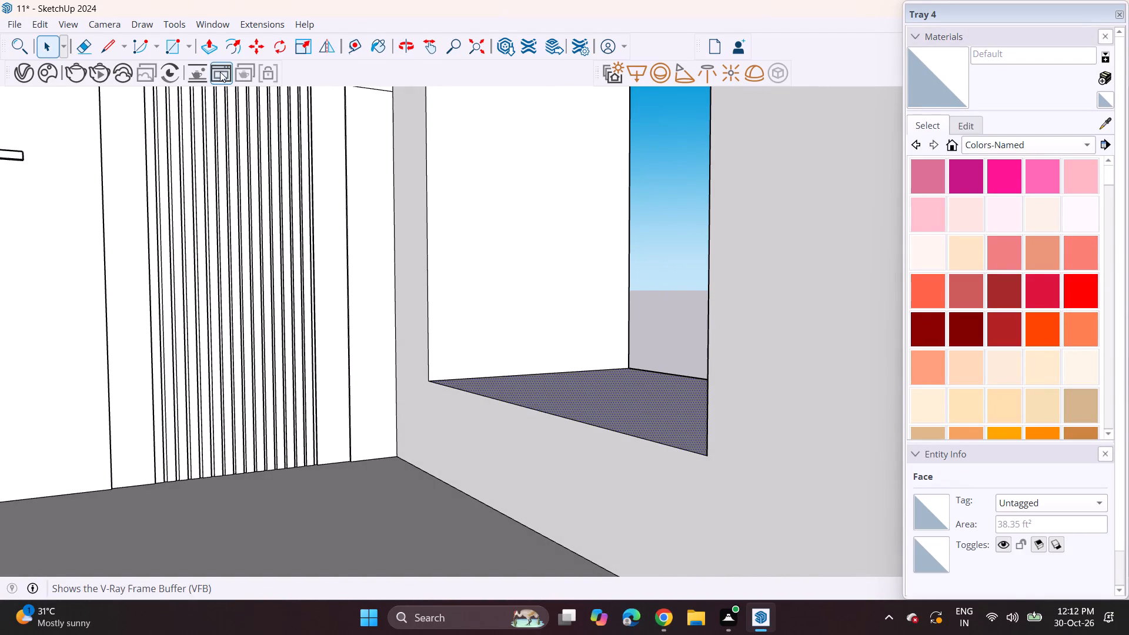
click(211, 54)
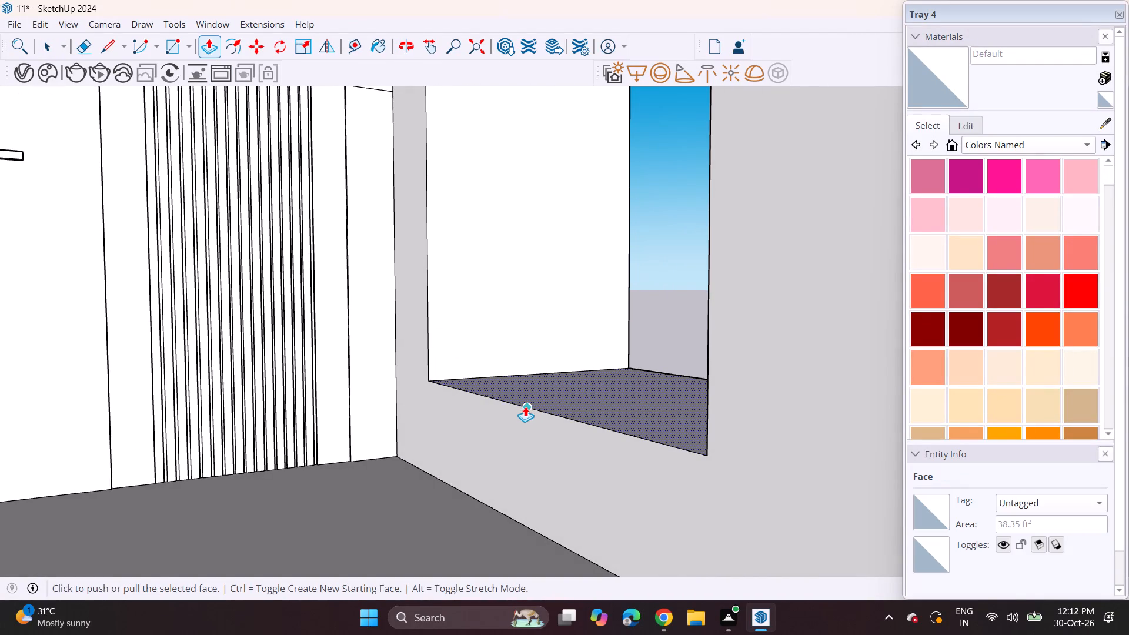
key(Escape)
click(538, 393)
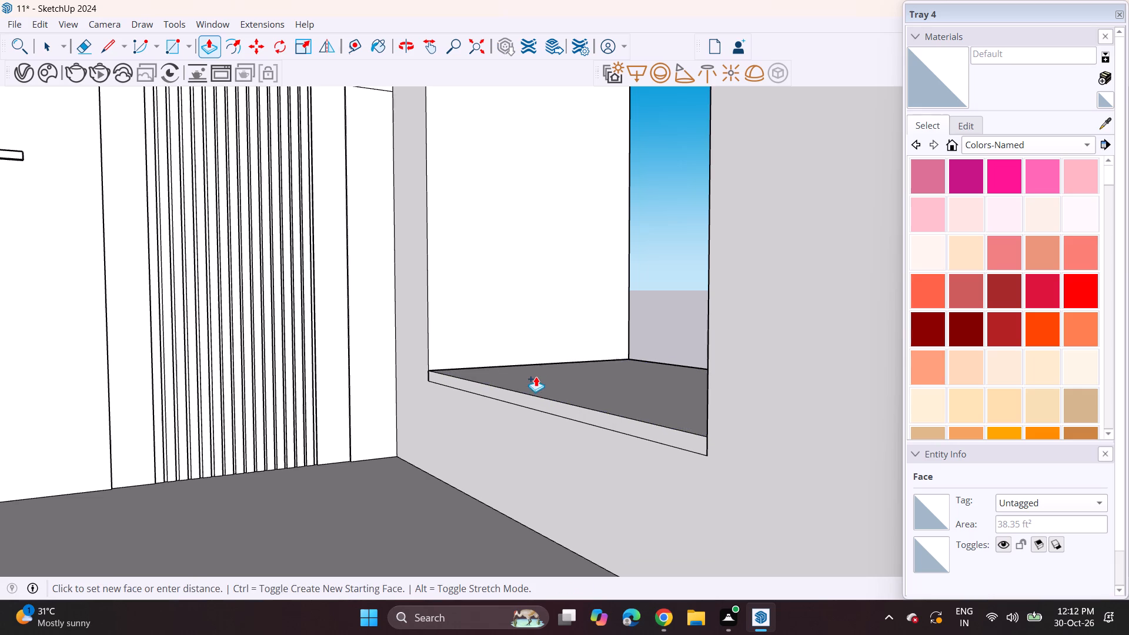
click(539, 377)
Push the front face of the raised sill back from the wall surface, leaving a narrow ledge along it.
click(527, 401)
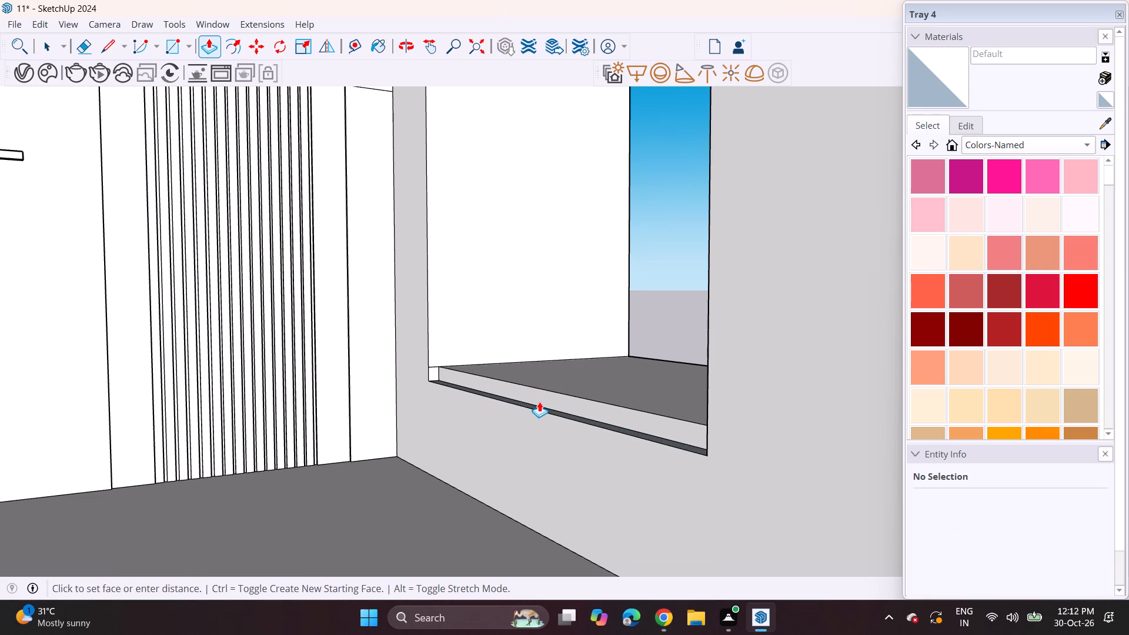
click(539, 402)
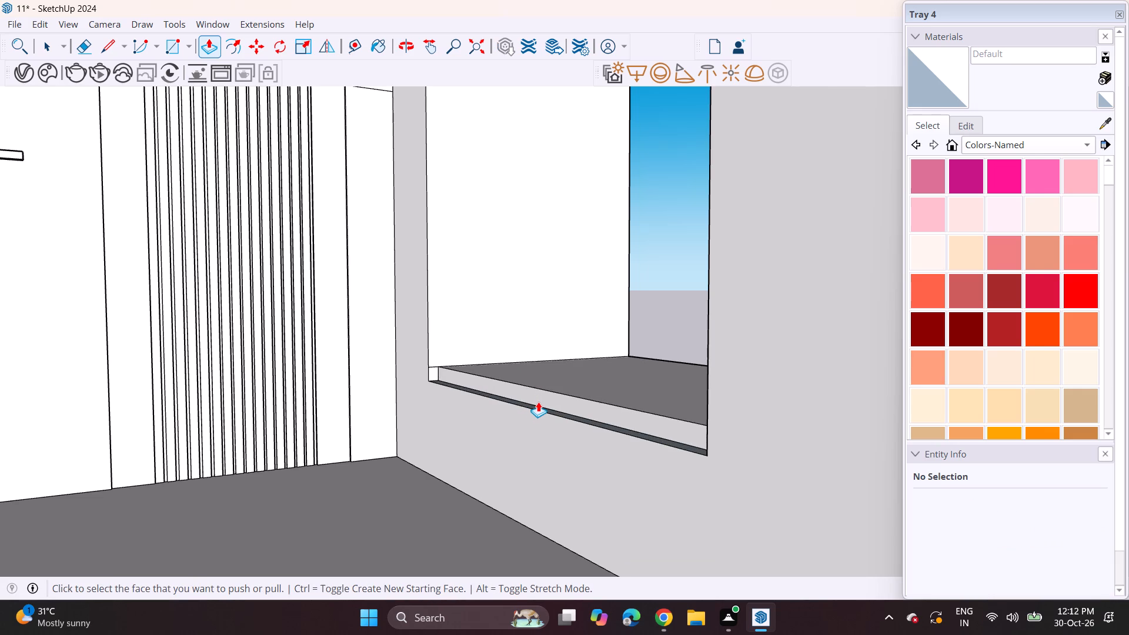
Extend the narrow ledge face slightly downward as a new face, forming a thin strip on the wall below the sill.
scroll(526, 413, up, 4)
click(527, 405)
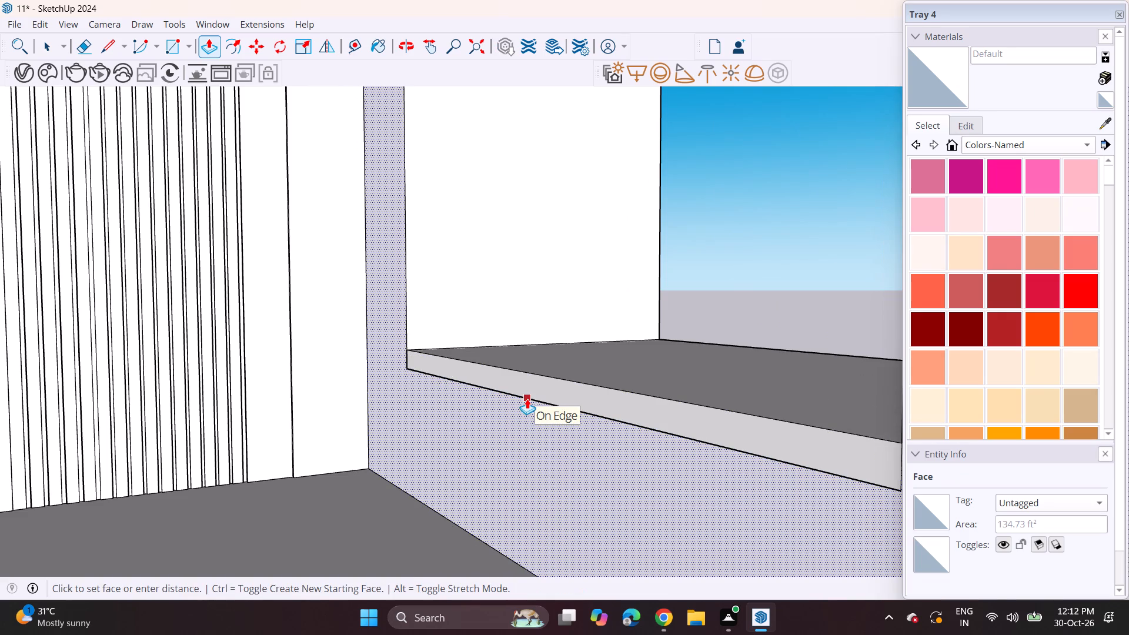
key(Escape)
click(531, 404)
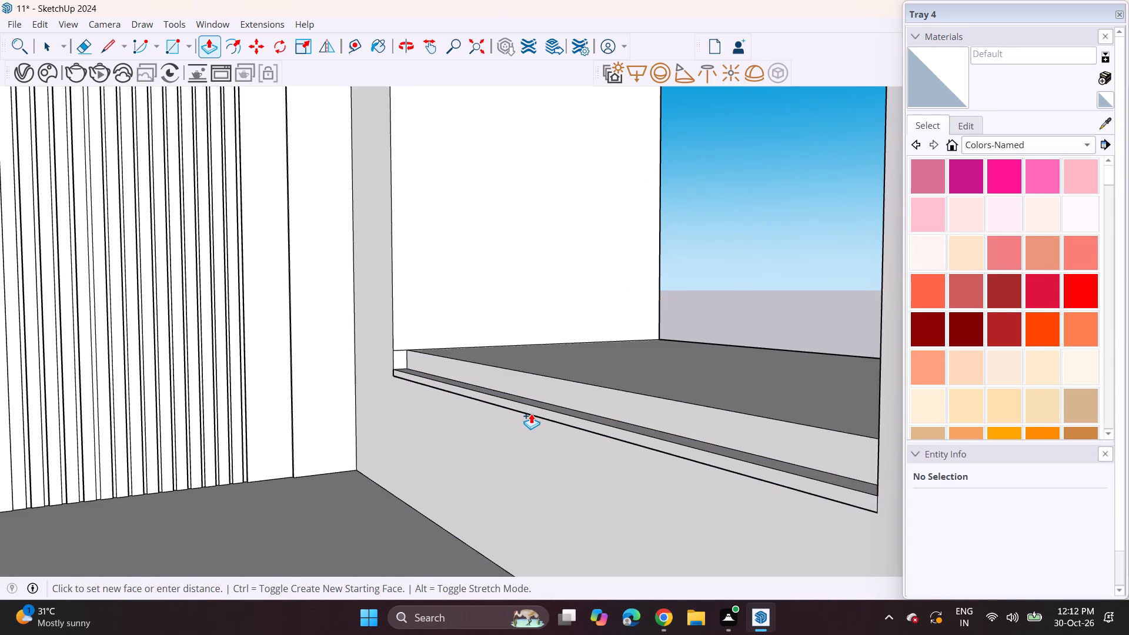
click(531, 413)
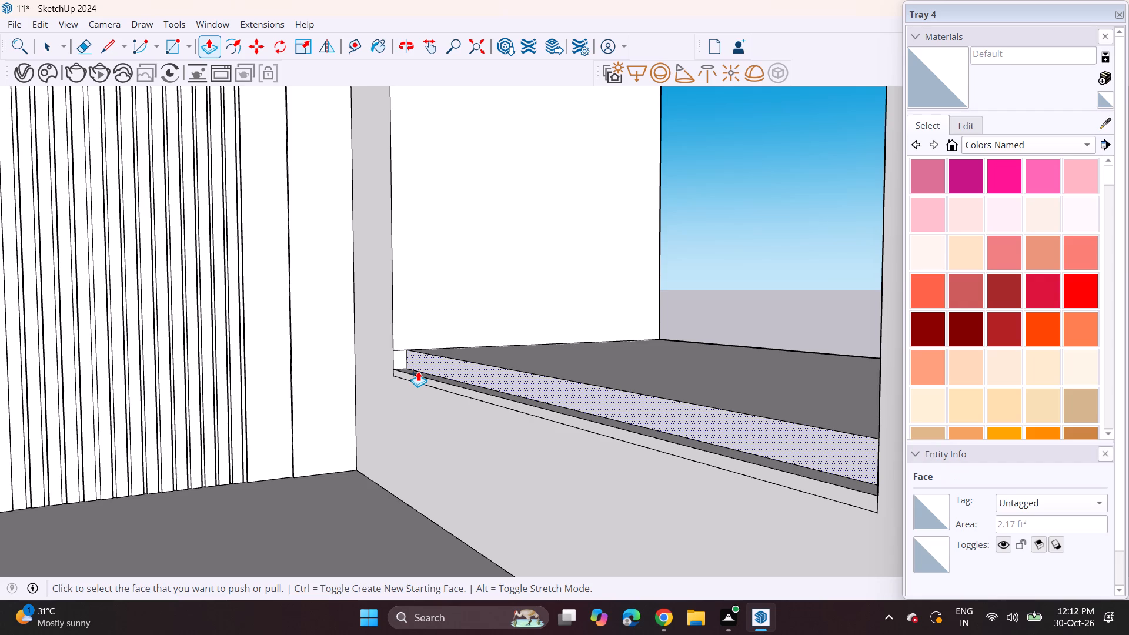
Draw an arc from the sill's top edge to the ledge's outer corner at the end of the recess, and erase the leftover top edge.
scroll(418, 371, up, 8)
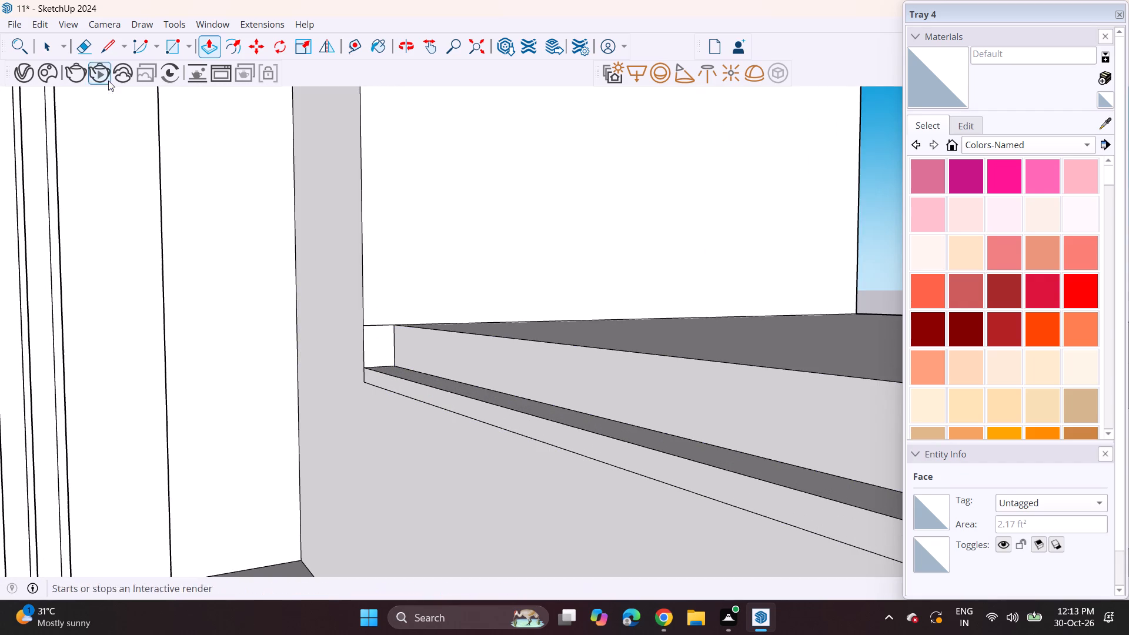
click(152, 50)
click(165, 91)
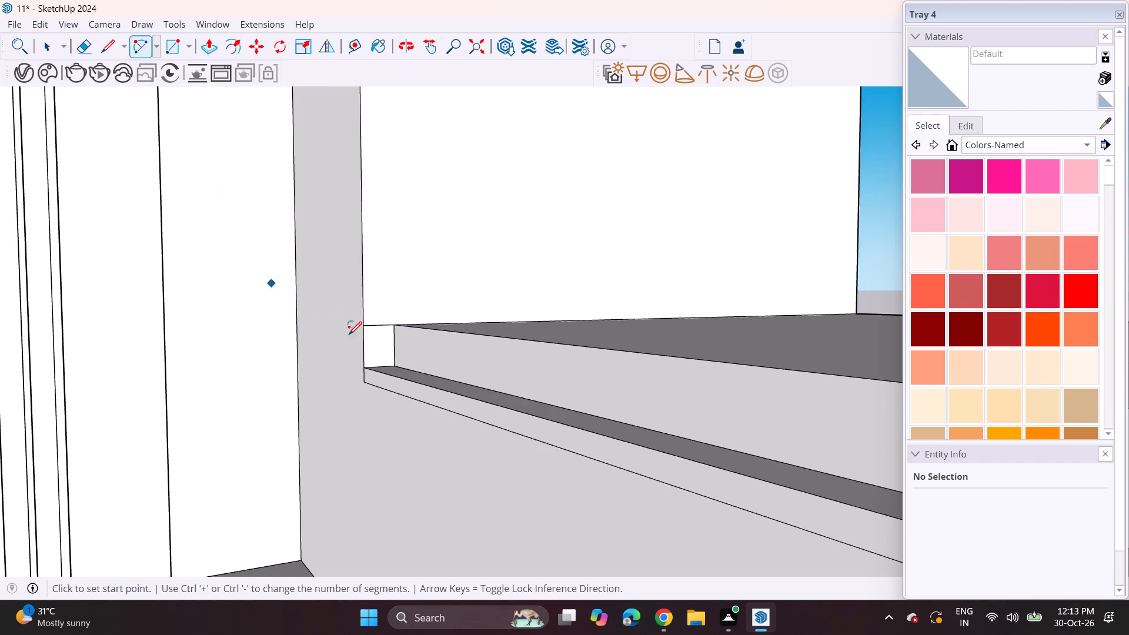
click(398, 326)
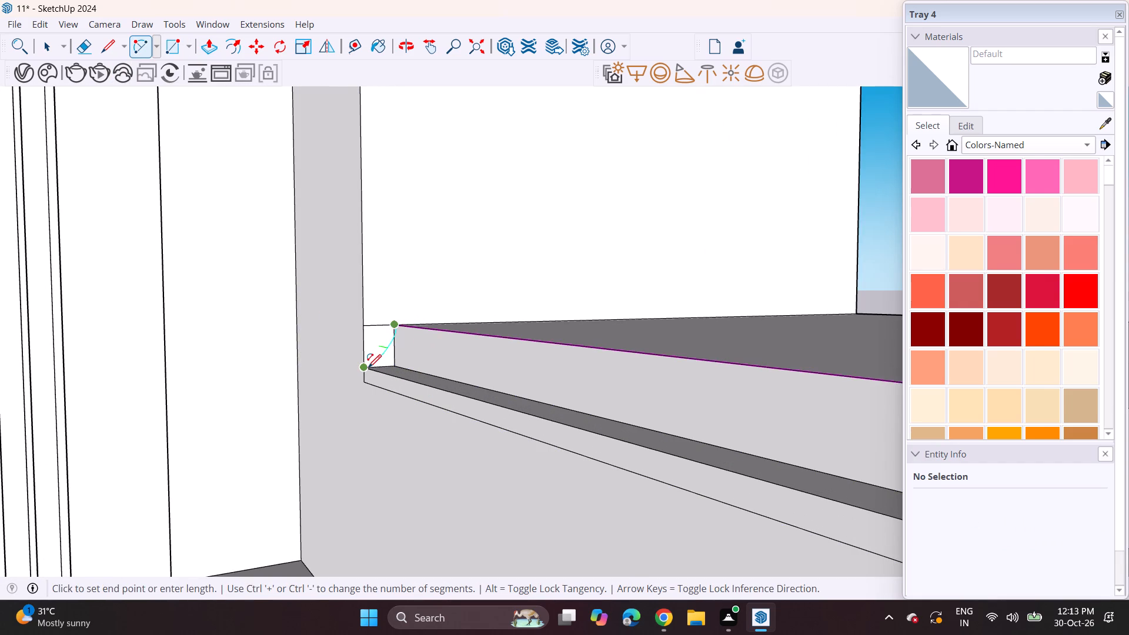
click(368, 367)
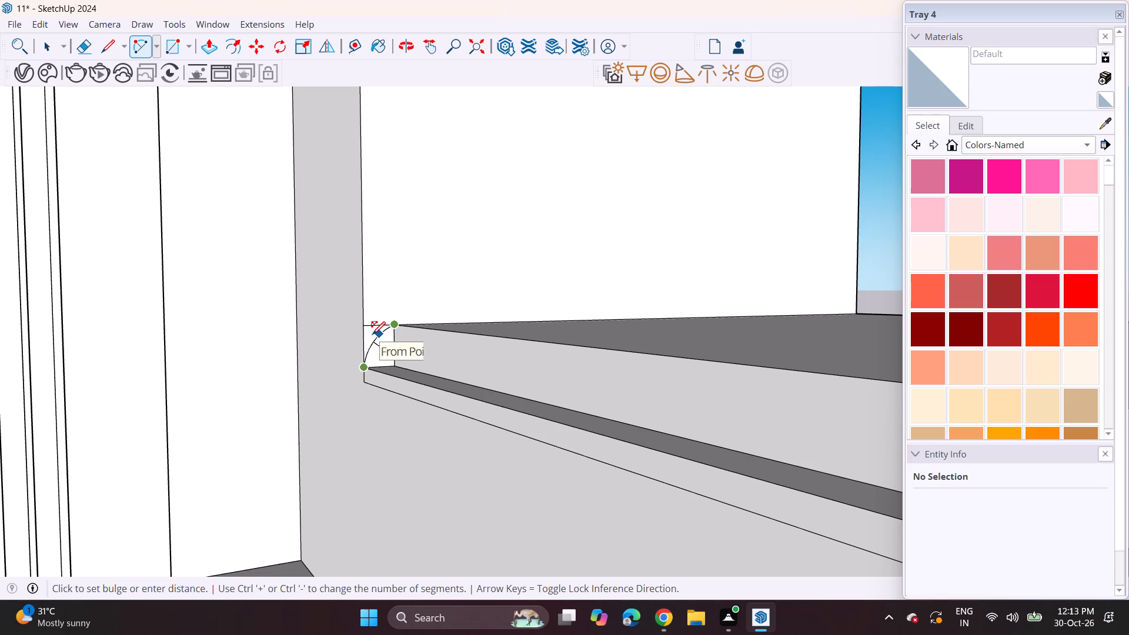
click(372, 335)
click(81, 46)
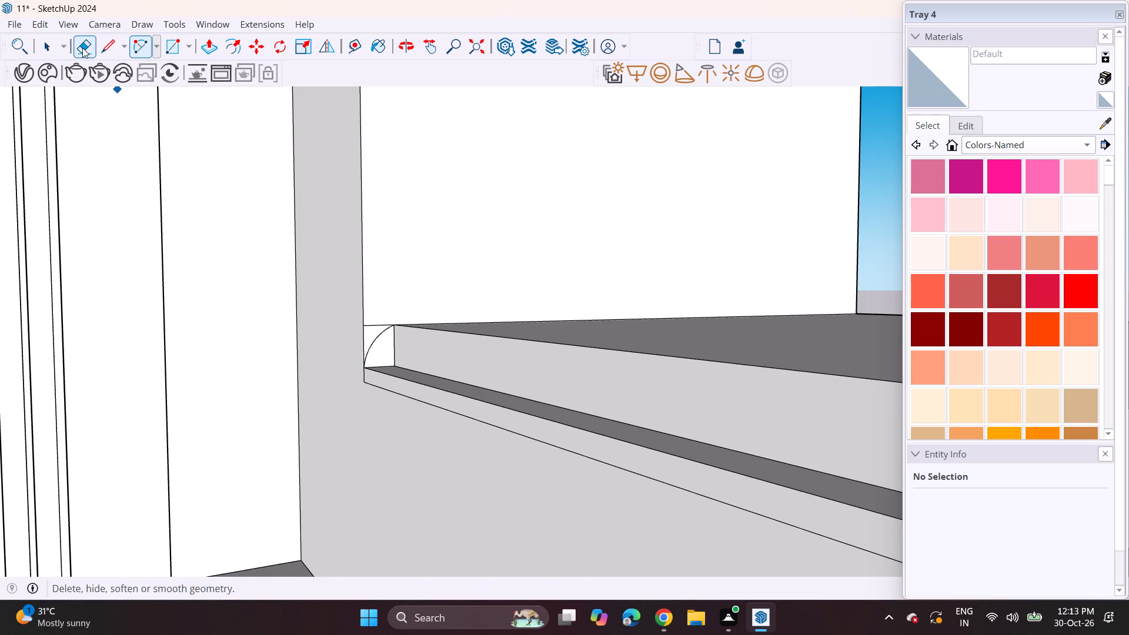
click(372, 327)
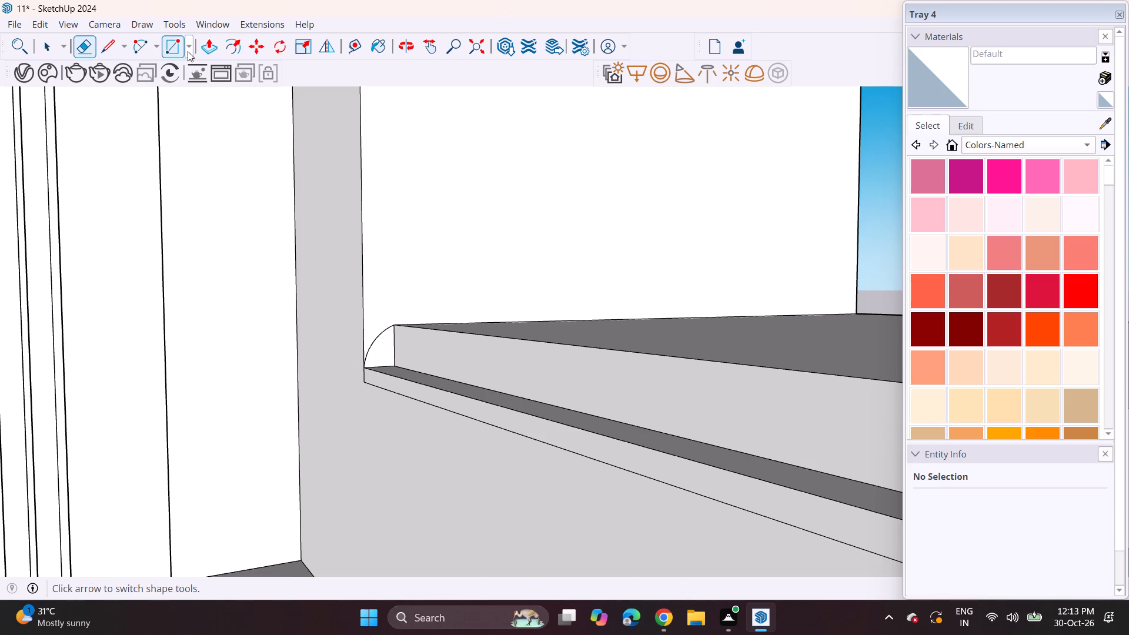
Extrude the arc profile along the full width of the window opening to give the sill a rounded front.
click(216, 51)
click(381, 356)
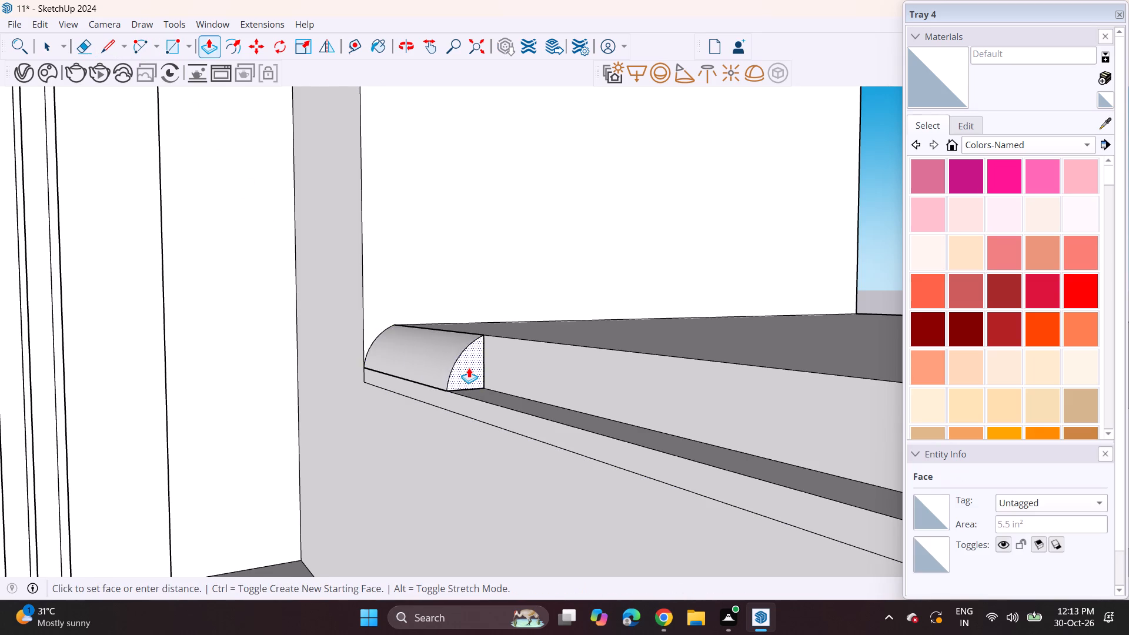
scroll(469, 367, down, 1)
scroll(469, 367, up, 1)
scroll(469, 367, down, 11)
scroll(496, 417, up, 1)
scroll(502, 421, down, 2)
shift+middle_drag(546, 432, 465, 382)
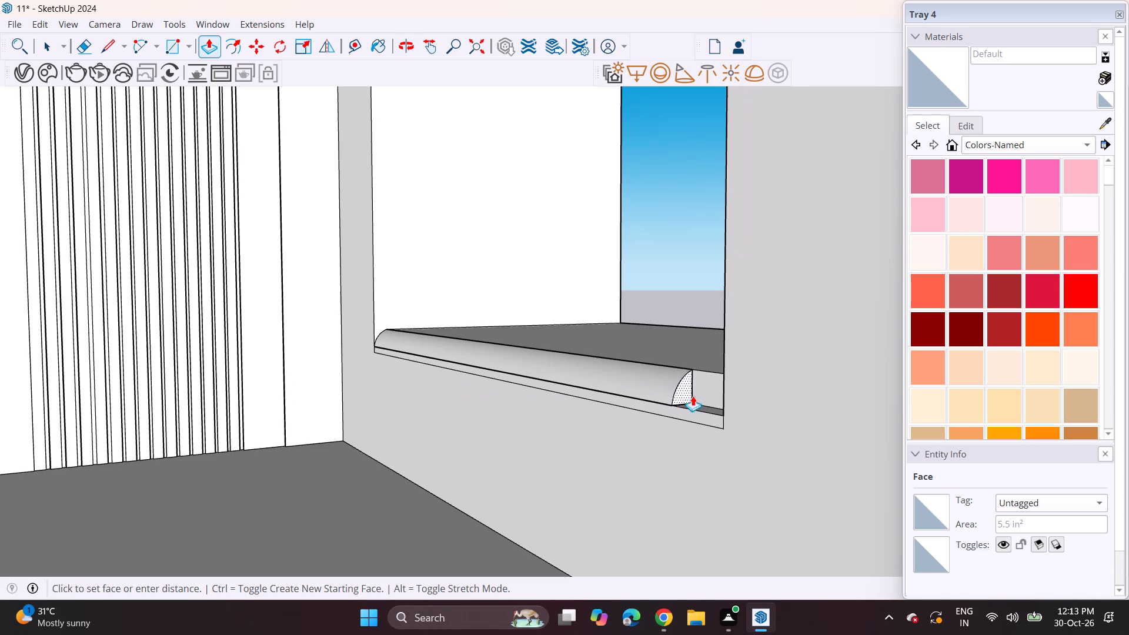
click(724, 416)
Push the thin strip below the rounded sill slightly into the wall.
scroll(557, 409, down, 1)
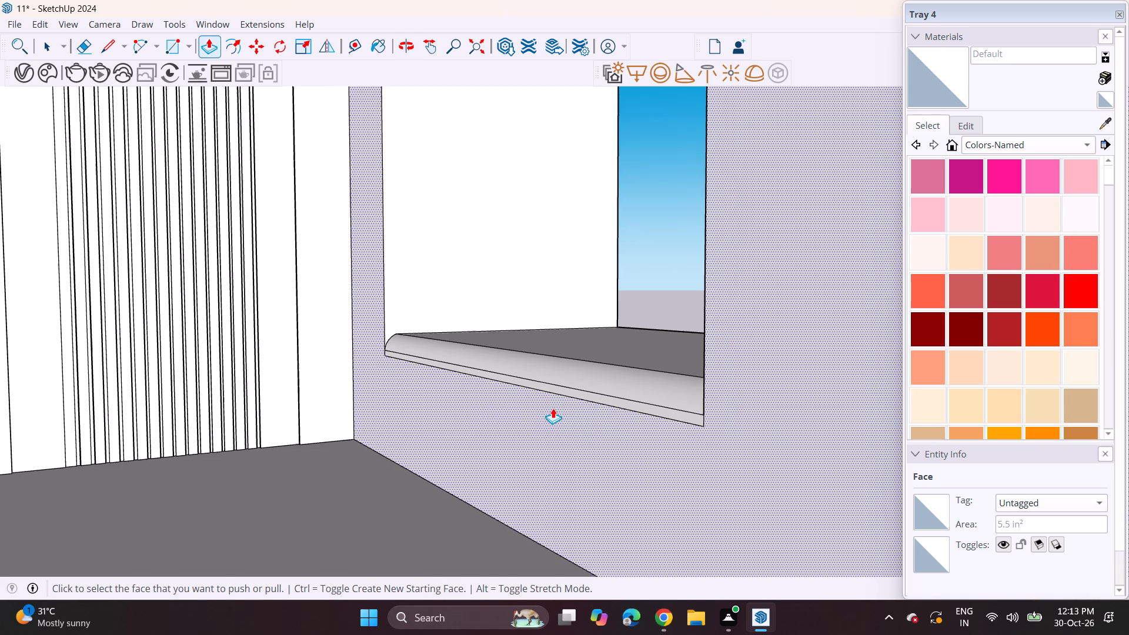
shift+middle_drag(473, 399, 554, 397)
shift+scroll(554, 397, down, 1)
middle_drag(536, 390, 475, 369)
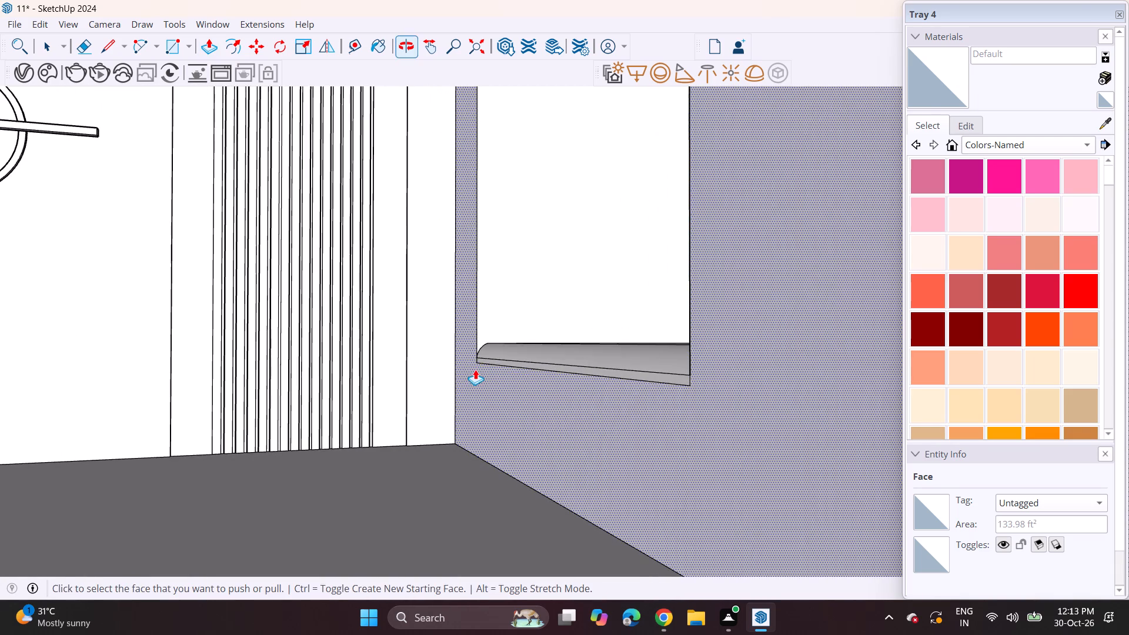
scroll(484, 369, up, 17)
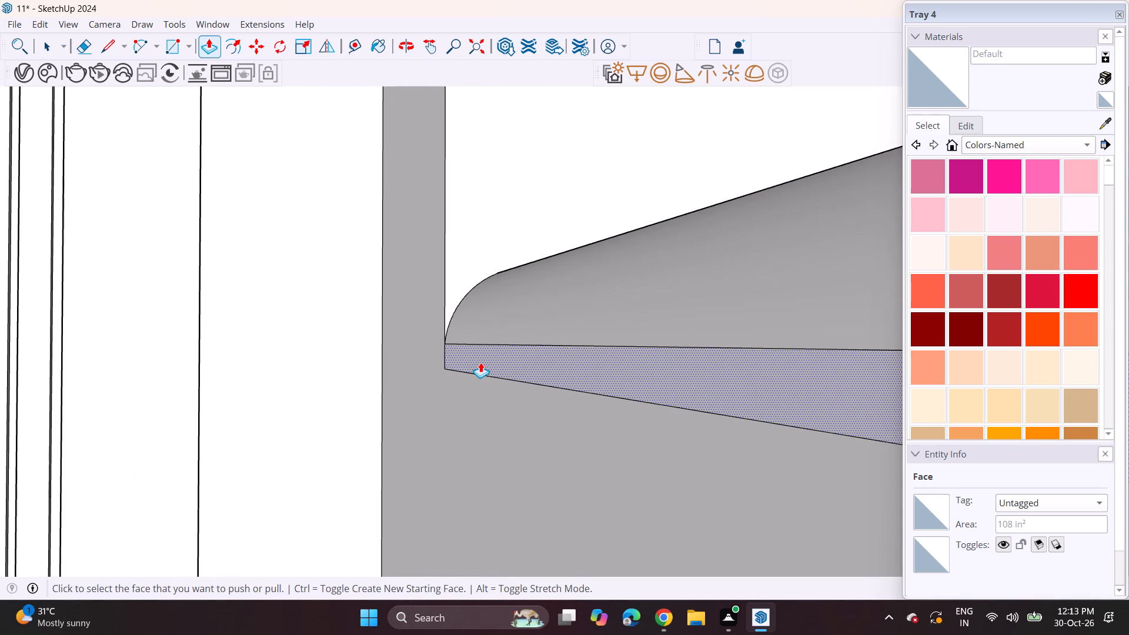
click(480, 362)
click(489, 364)
Copy the short horizontal edge on the narrow wall panel beside the window wall to just below the original.
scroll(442, 393, down, 2)
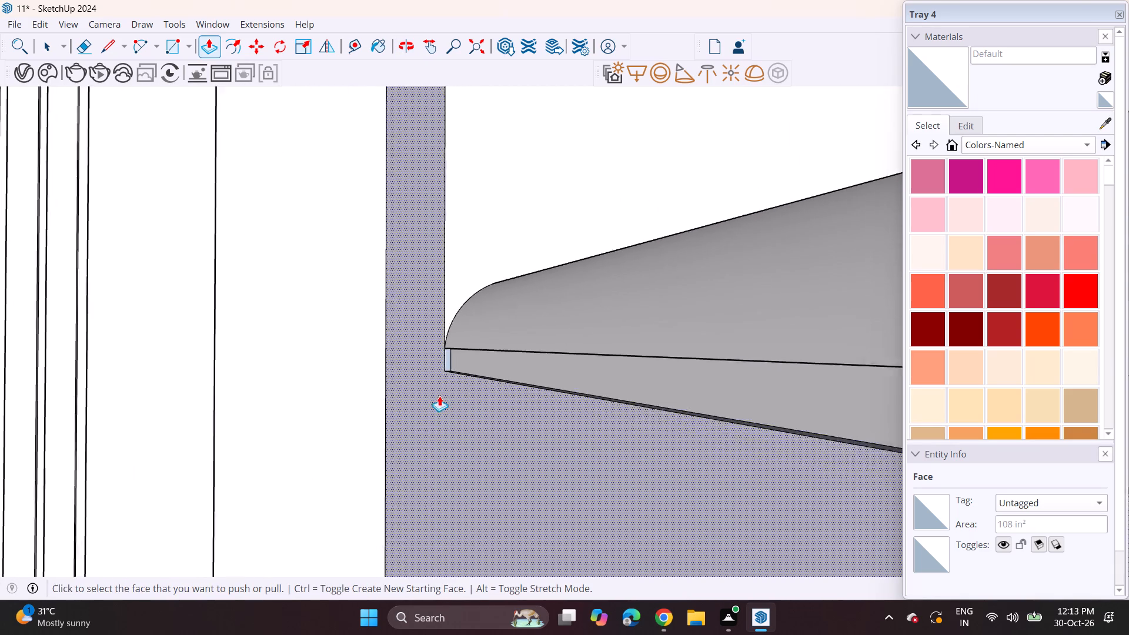
scroll(439, 396, down, 10)
middle_drag(430, 421, 556, 372)
scroll(556, 372, up, 1)
scroll(557, 369, down, 9)
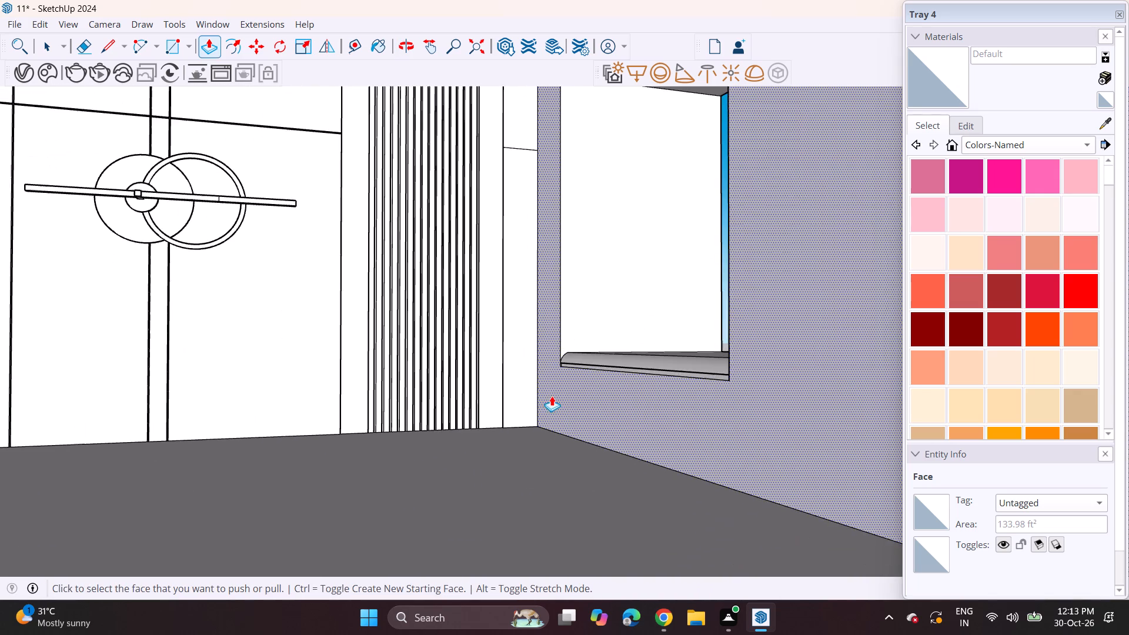
scroll(547, 397, down, 1)
shift+middle_drag(551, 399, 598, 399)
middle_drag(592, 399, 569, 393)
scroll(573, 389, down, 3)
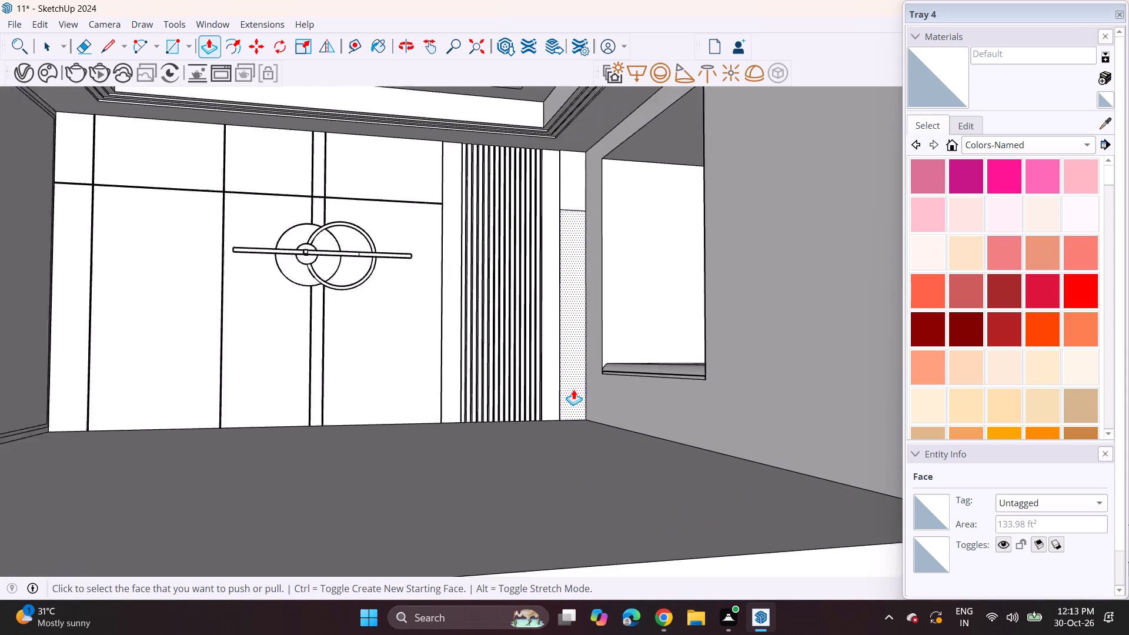
shift+middle_drag(593, 392, 630, 415)
shift+scroll(630, 416, down, 1)
middle_drag(613, 417, 587, 432)
key(space)
scroll(623, 255, up, 9)
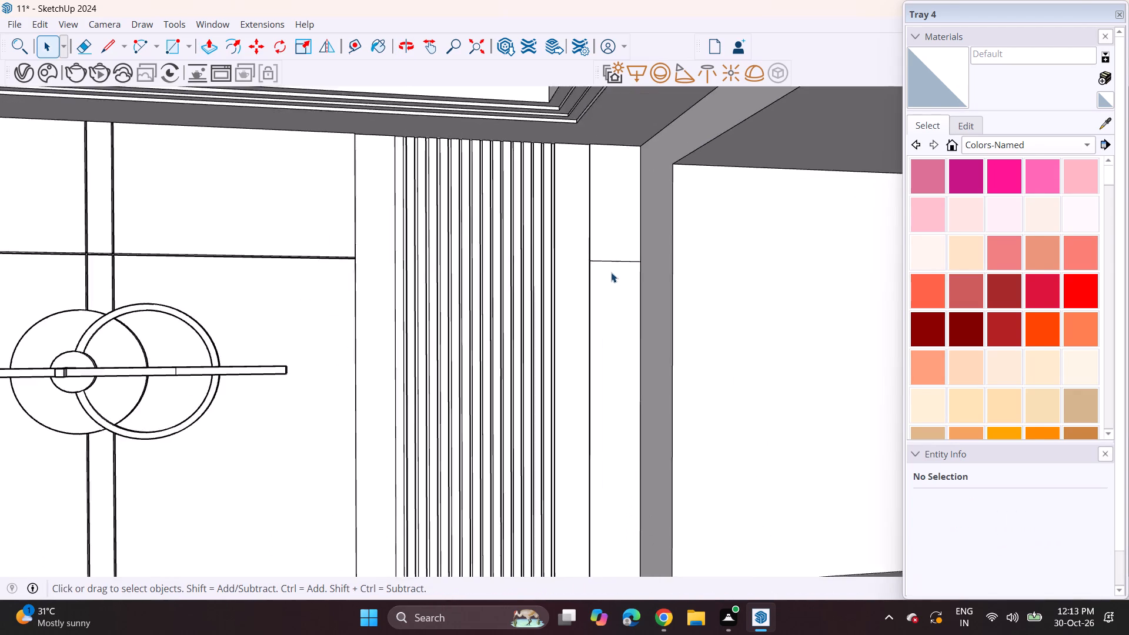
scroll(611, 272, up, 7)
click(615, 255)
scroll(657, 269, up, 5)
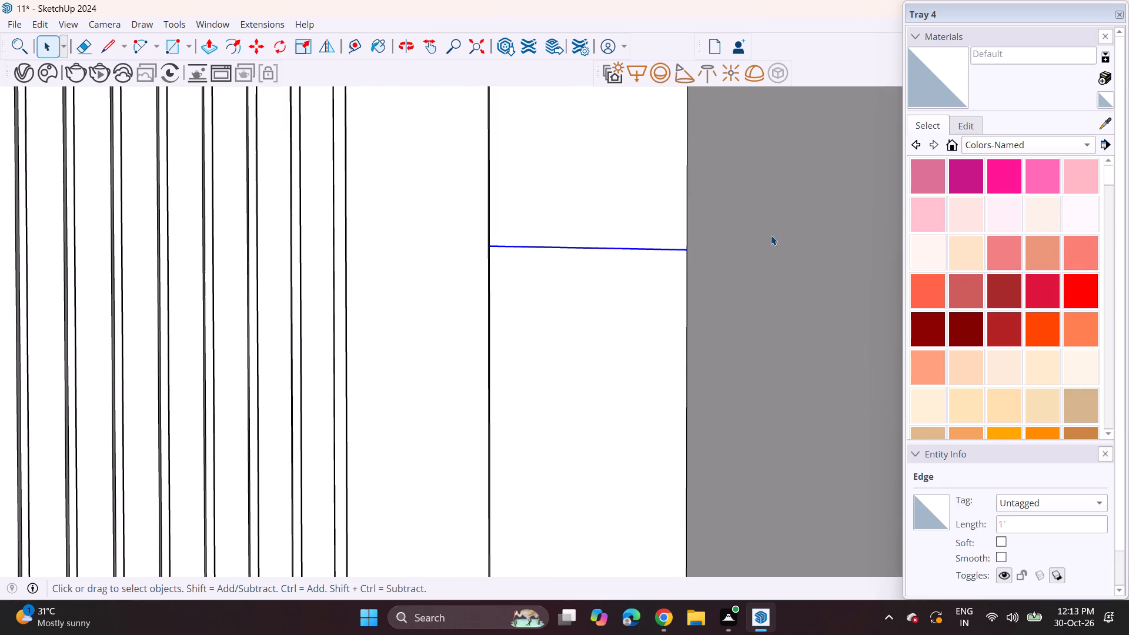
click(258, 35)
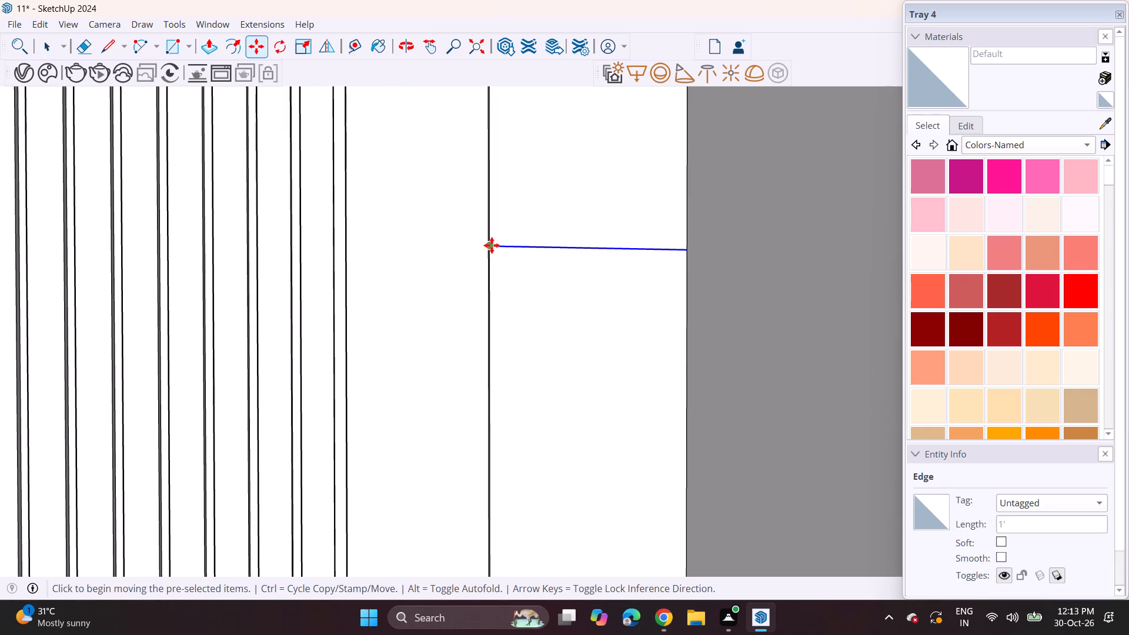
click(492, 245)
click(492, 255)
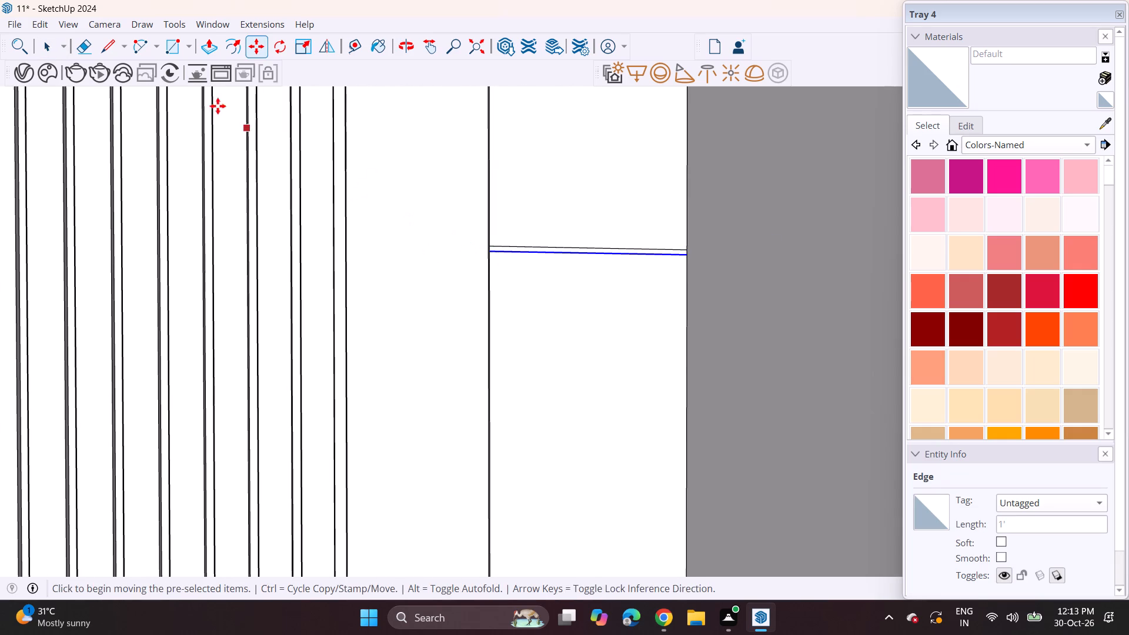
key(space)
Push the thin face between the two horizontal edges inward by the previous push distance to form a panel groove.
click(213, 53)
scroll(480, 246, up, 3)
double_click(502, 247)
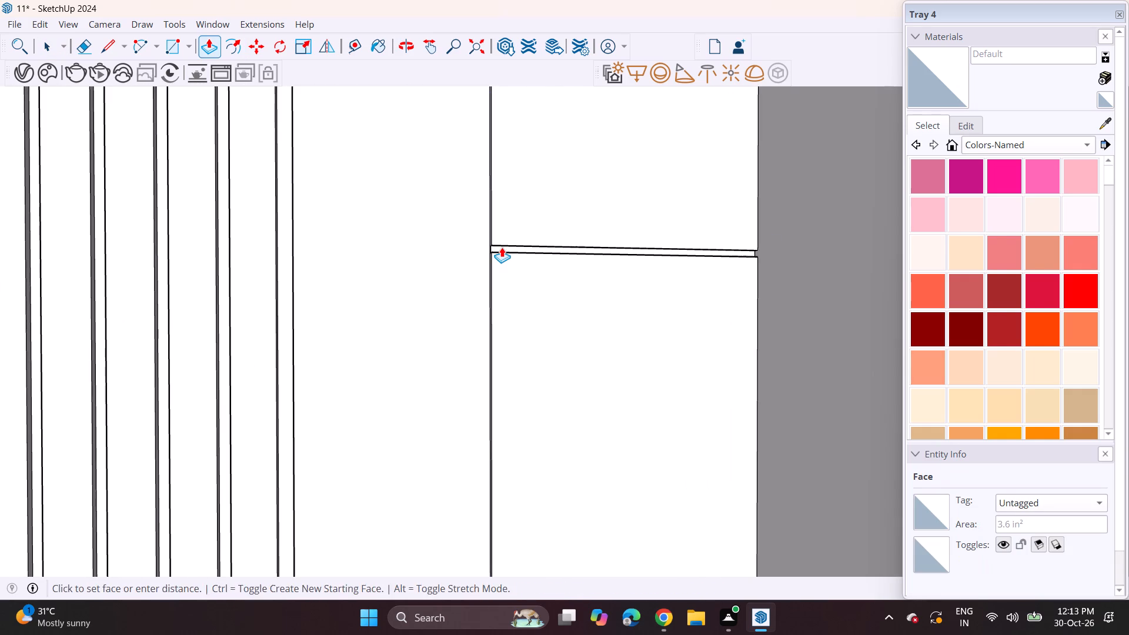
Examine the model from outside and through the open front, covering the panelled back wall, wardrobe and window sill.
scroll(507, 256, down, 11)
shift+middle_drag(490, 322, 585, 275)
scroll(583, 269, down, 11)
middle_drag(503, 343, 593, 283)
middle_drag(607, 279, 412, 312)
middle_drag(390, 319, 647, 278)
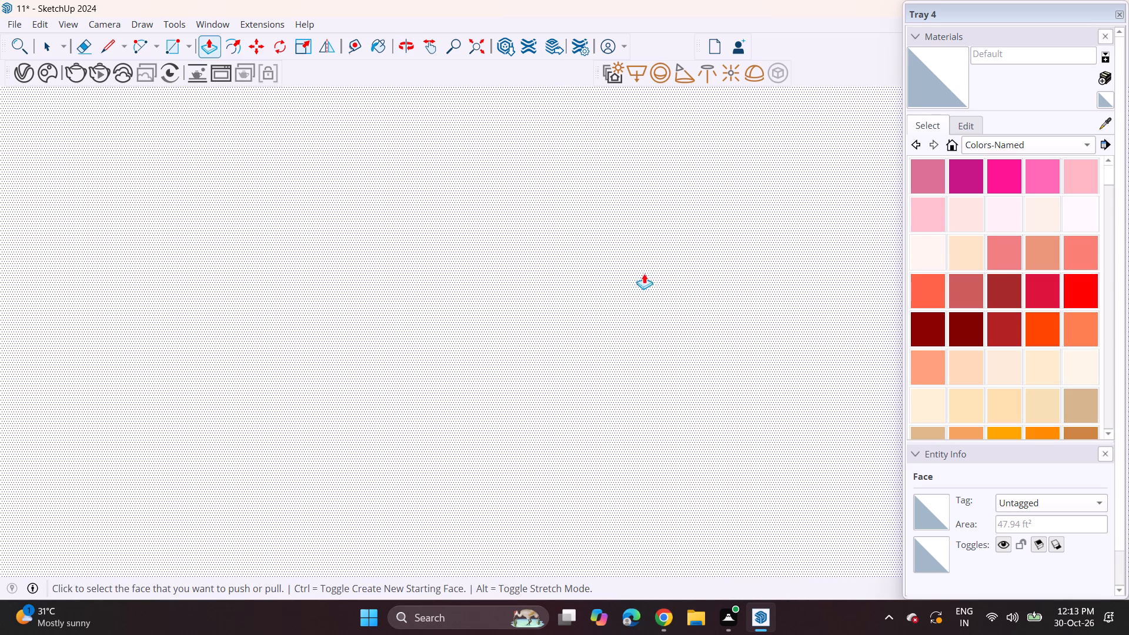
scroll(552, 270, down, 15)
scroll(505, 298, up, 1)
scroll(503, 303, down, 15)
scroll(476, 308, up, 1)
scroll(473, 310, down, 2)
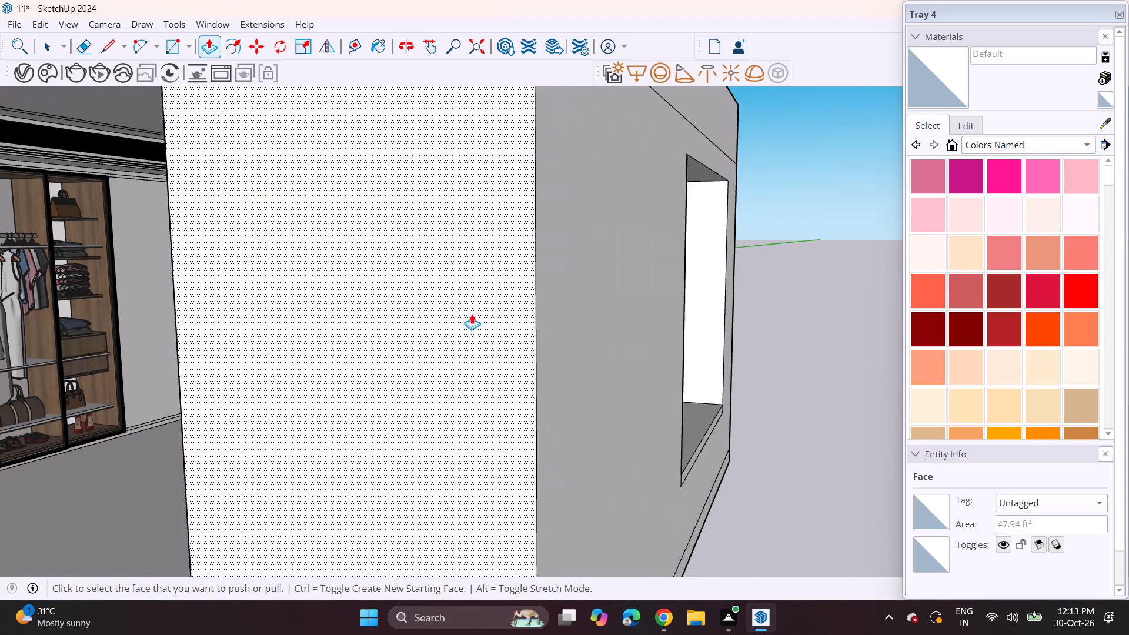
scroll(472, 314, down, 4)
scroll(468, 310, up, 1)
scroll(466, 313, down, 1)
scroll(466, 315, up, 2)
scroll(463, 306, down, 12)
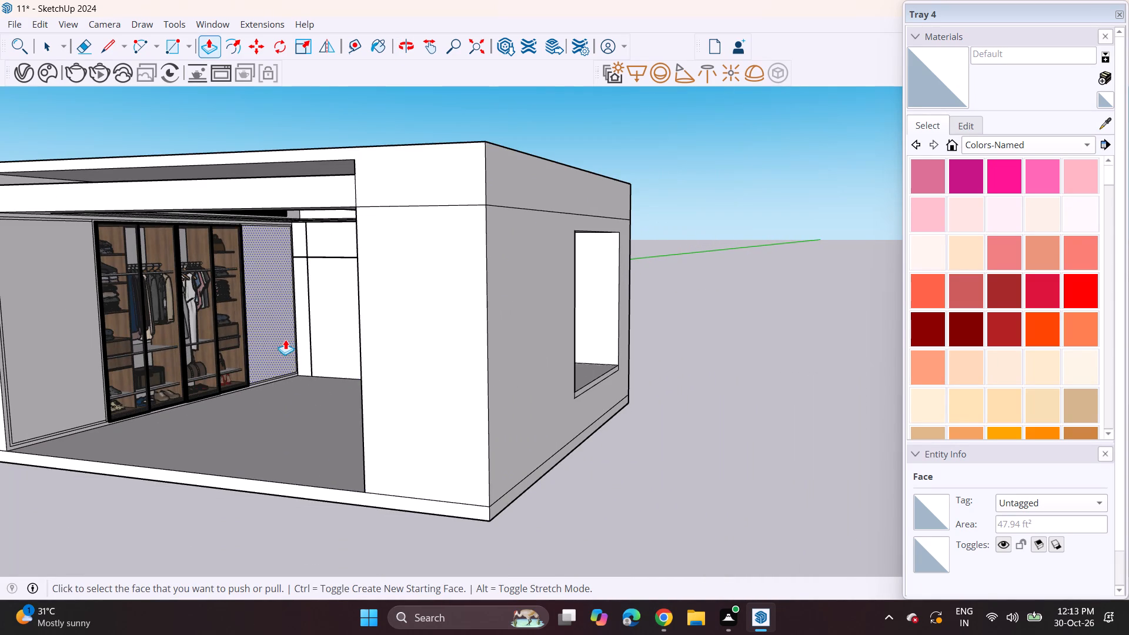
shift+middle_drag(298, 342, 508, 317)
middle_drag(503, 310, 564, 311)
shift+middle_drag(562, 305, 491, 326)
middle_drag(491, 323, 556, 288)
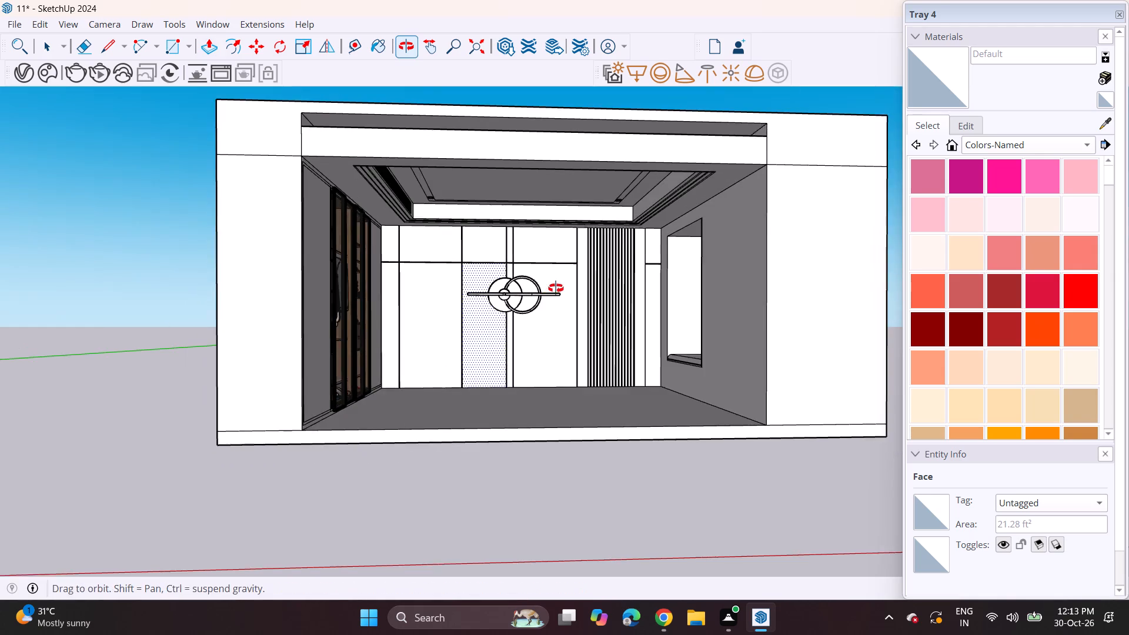
middle_drag(556, 288, 553, 288)
scroll(543, 293, up, 3)
middle_drag(538, 293, 582, 294)
middle_drag(553, 293, 536, 289)
shift+scroll(552, 300, up, 1)
shift+middle_drag(545, 299, 518, 300)
scroll(509, 300, up, 1)
middle_drag(516, 306, 479, 300)
middle_drag(487, 304, 497, 306)
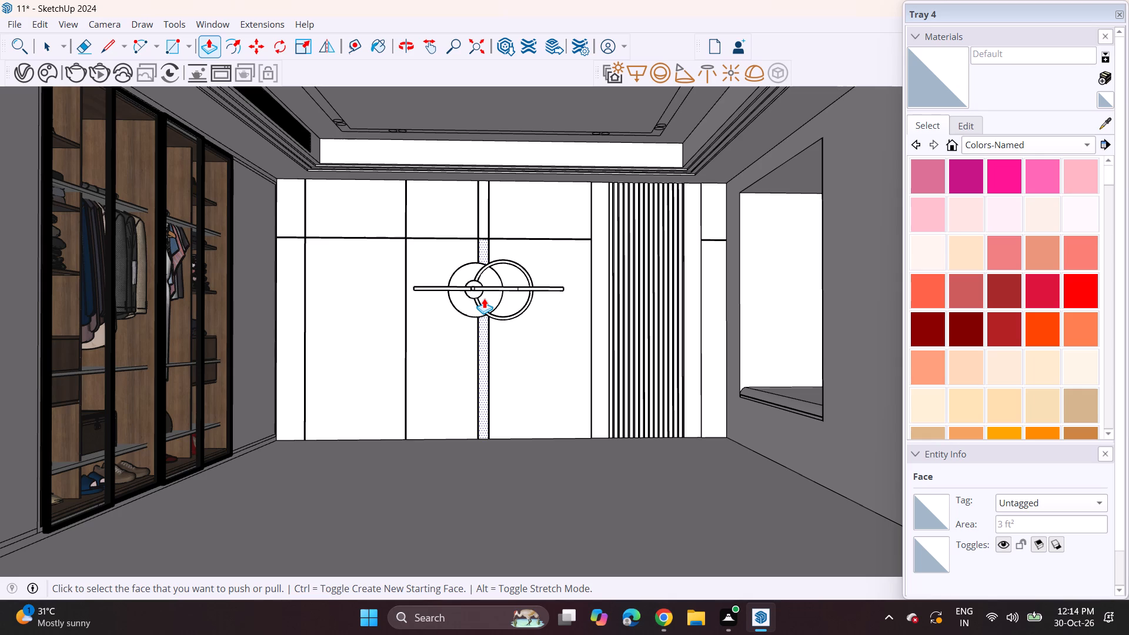
key(space)
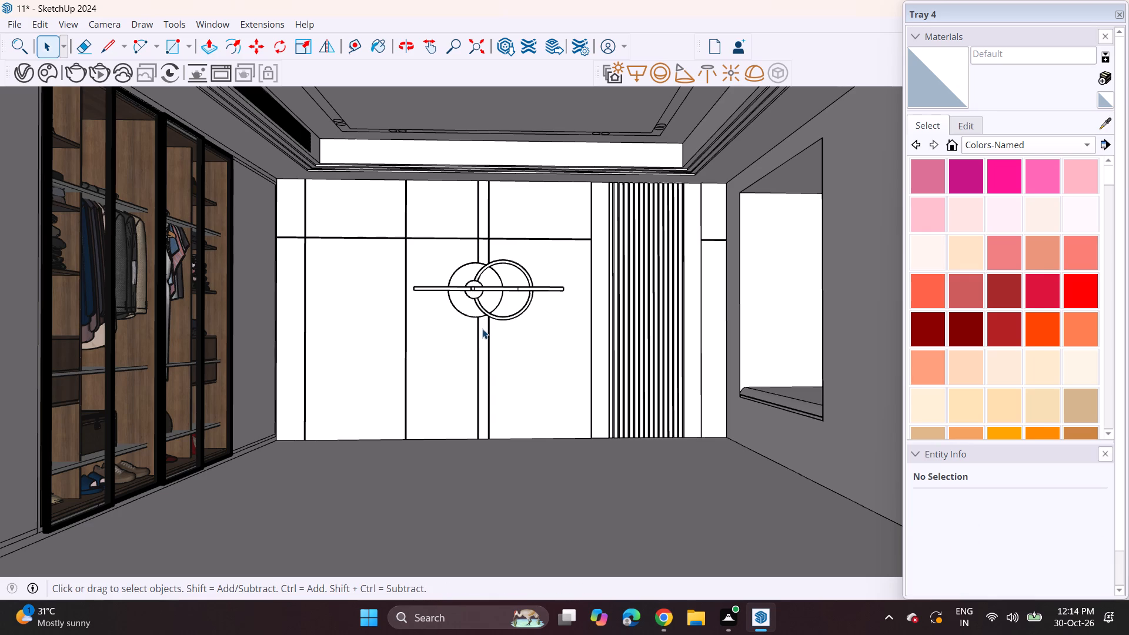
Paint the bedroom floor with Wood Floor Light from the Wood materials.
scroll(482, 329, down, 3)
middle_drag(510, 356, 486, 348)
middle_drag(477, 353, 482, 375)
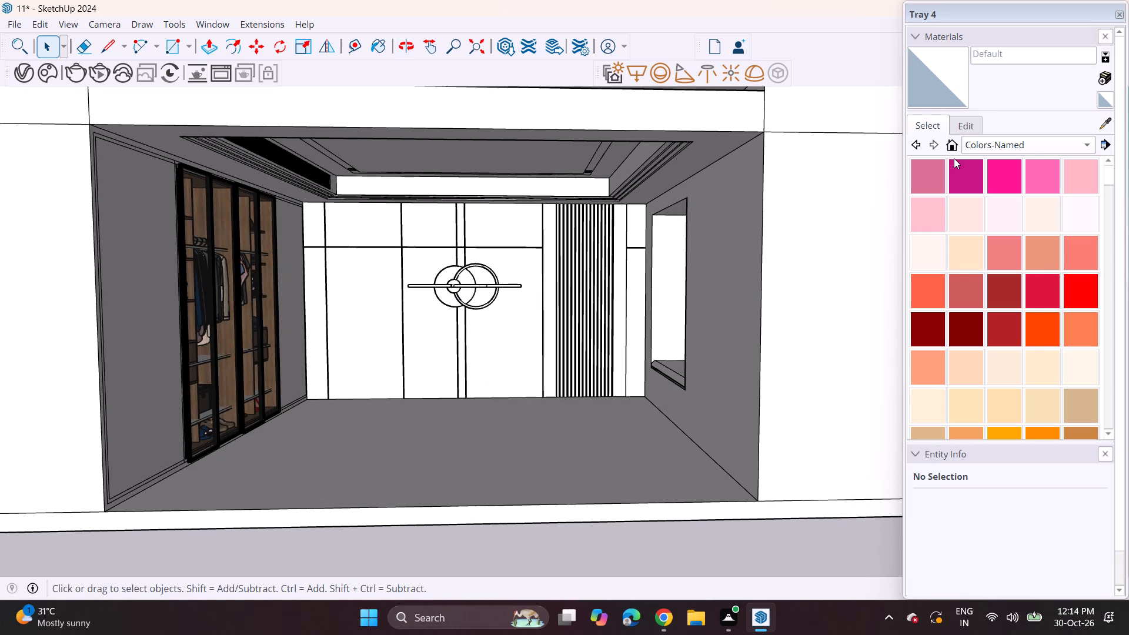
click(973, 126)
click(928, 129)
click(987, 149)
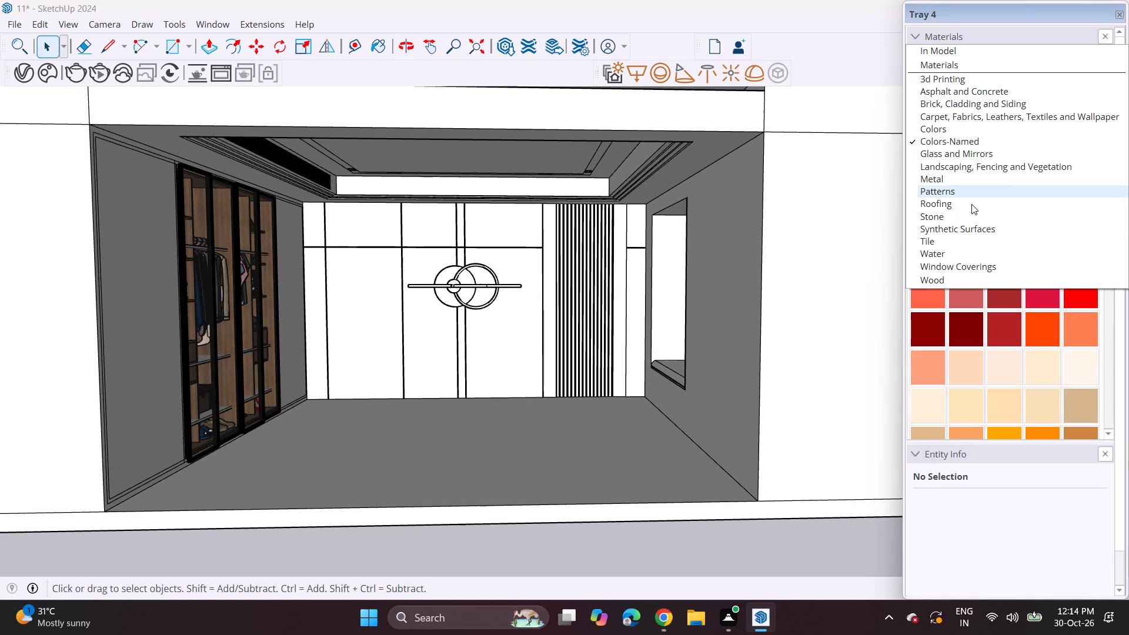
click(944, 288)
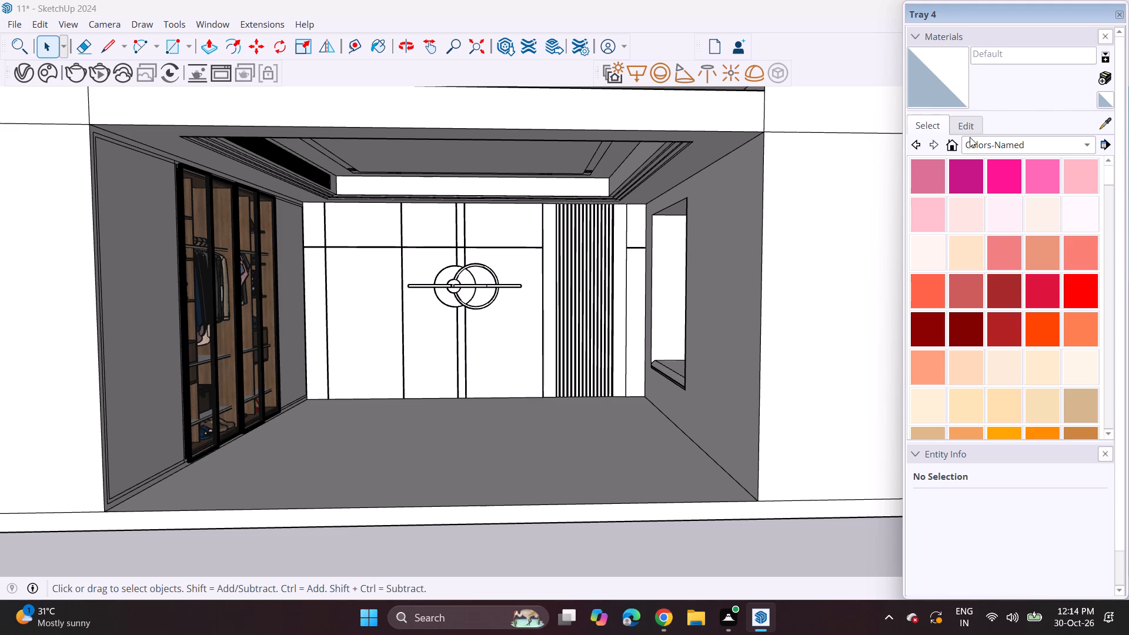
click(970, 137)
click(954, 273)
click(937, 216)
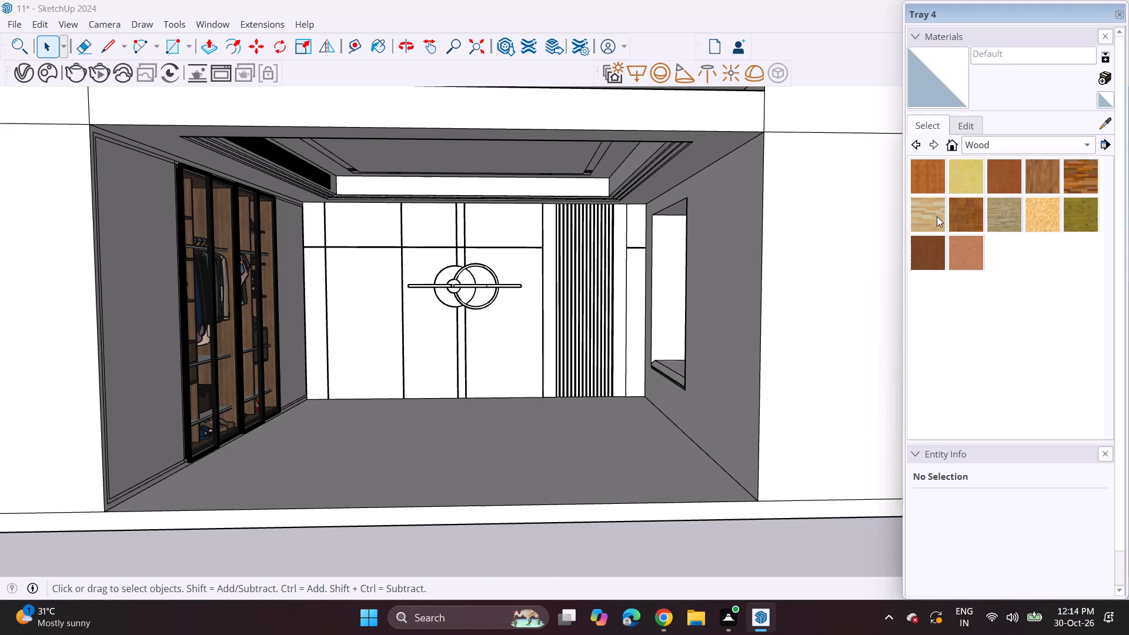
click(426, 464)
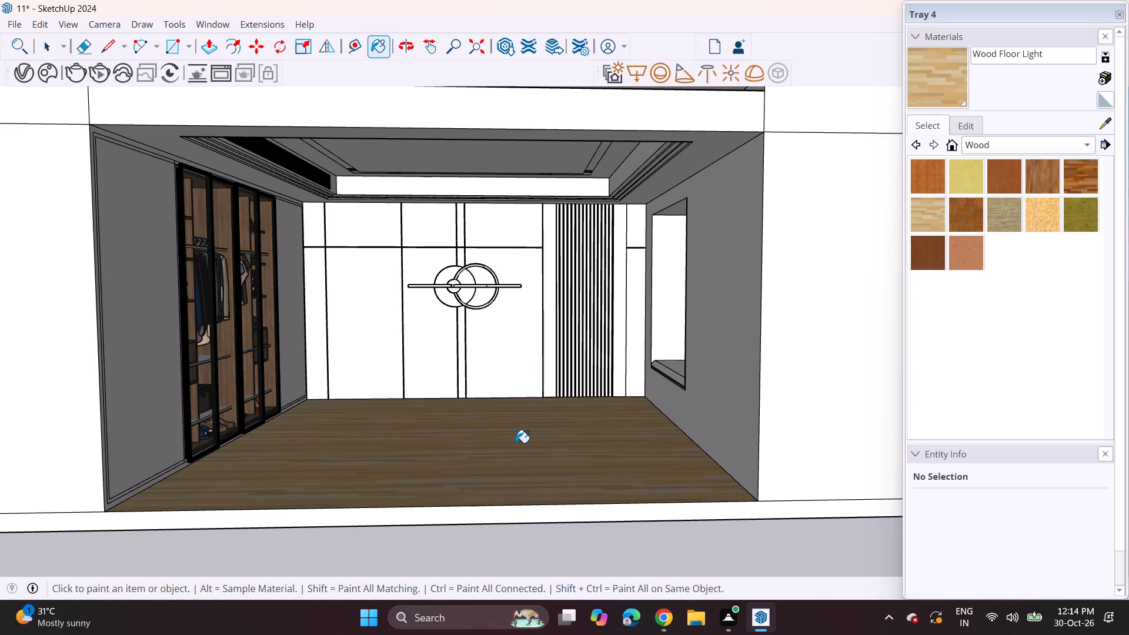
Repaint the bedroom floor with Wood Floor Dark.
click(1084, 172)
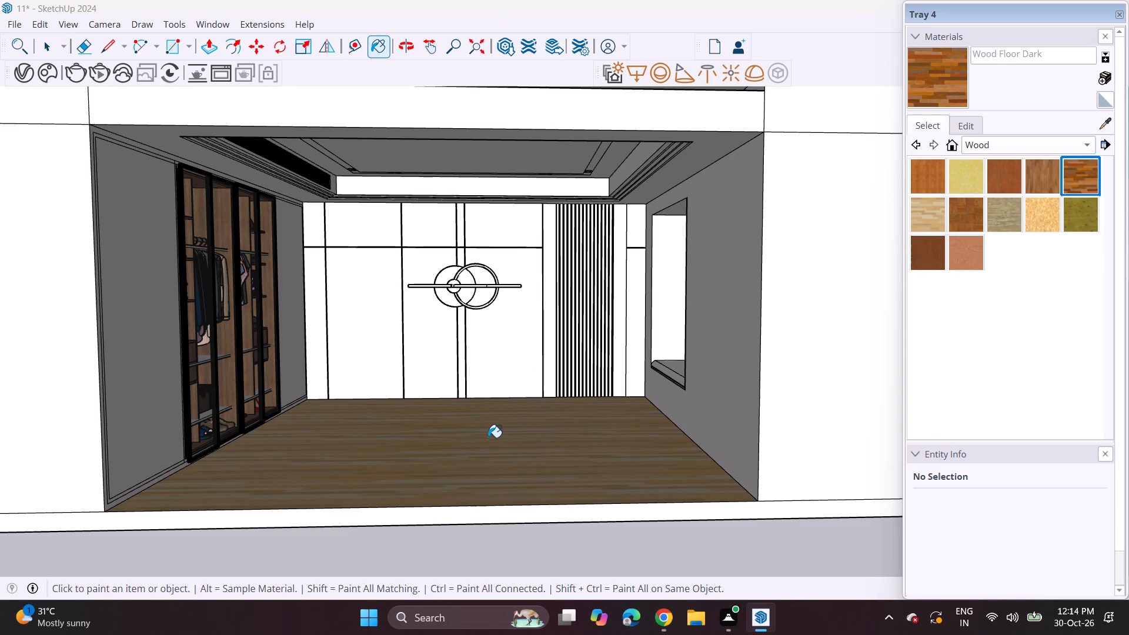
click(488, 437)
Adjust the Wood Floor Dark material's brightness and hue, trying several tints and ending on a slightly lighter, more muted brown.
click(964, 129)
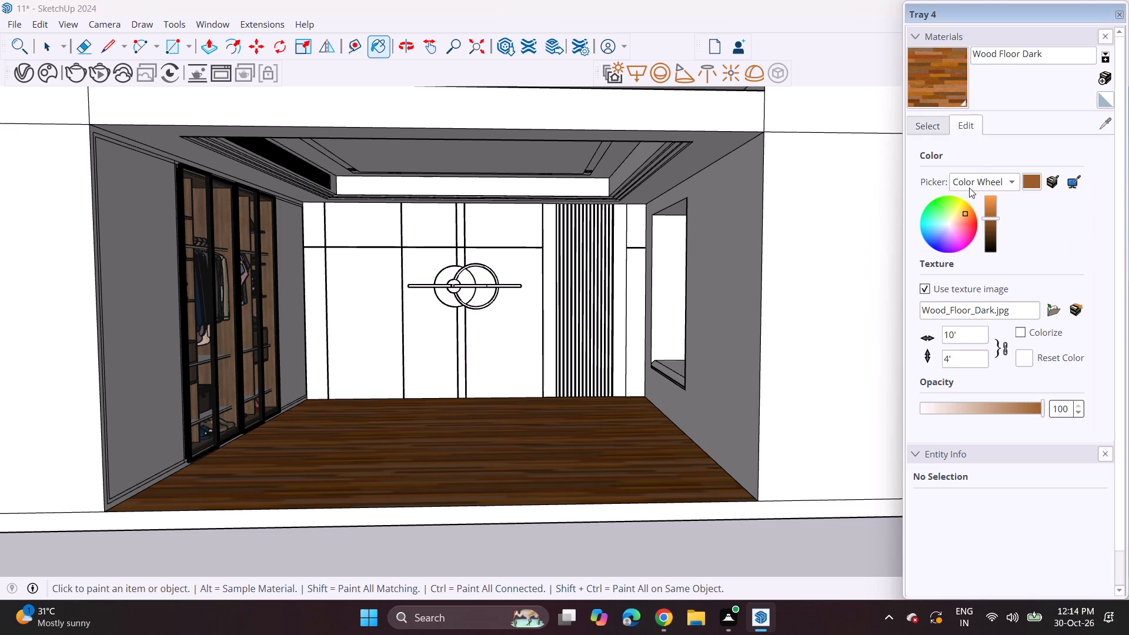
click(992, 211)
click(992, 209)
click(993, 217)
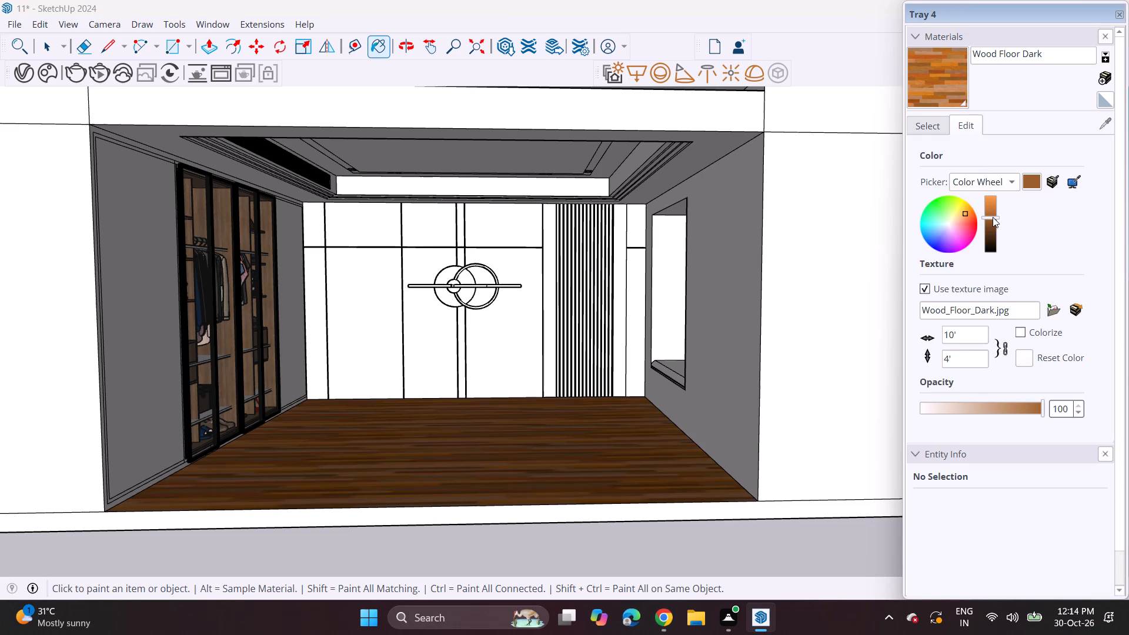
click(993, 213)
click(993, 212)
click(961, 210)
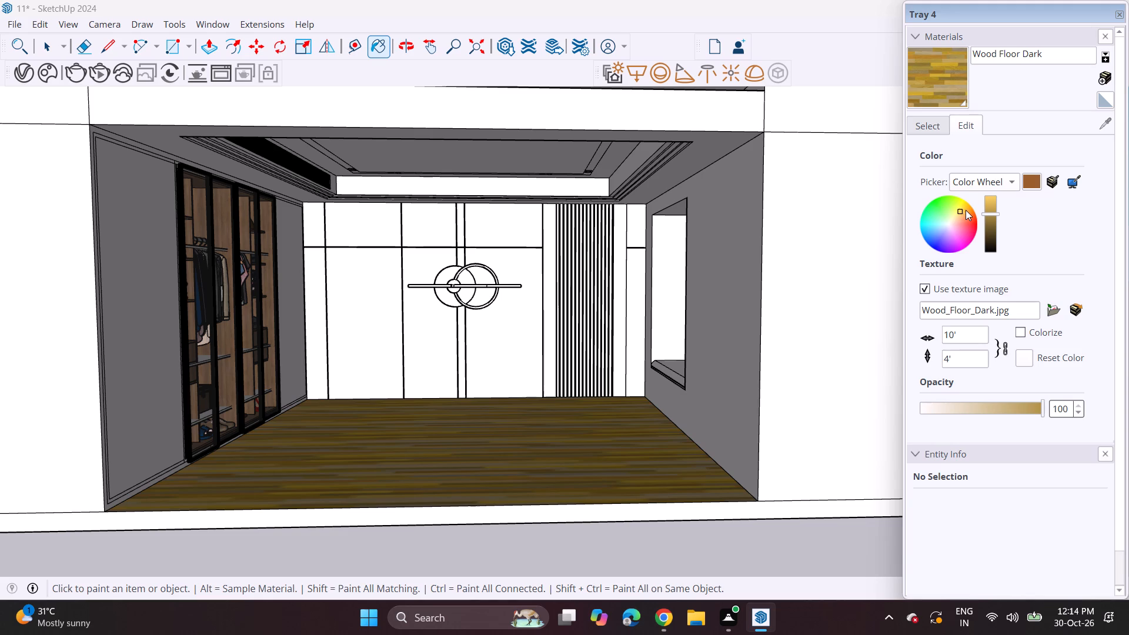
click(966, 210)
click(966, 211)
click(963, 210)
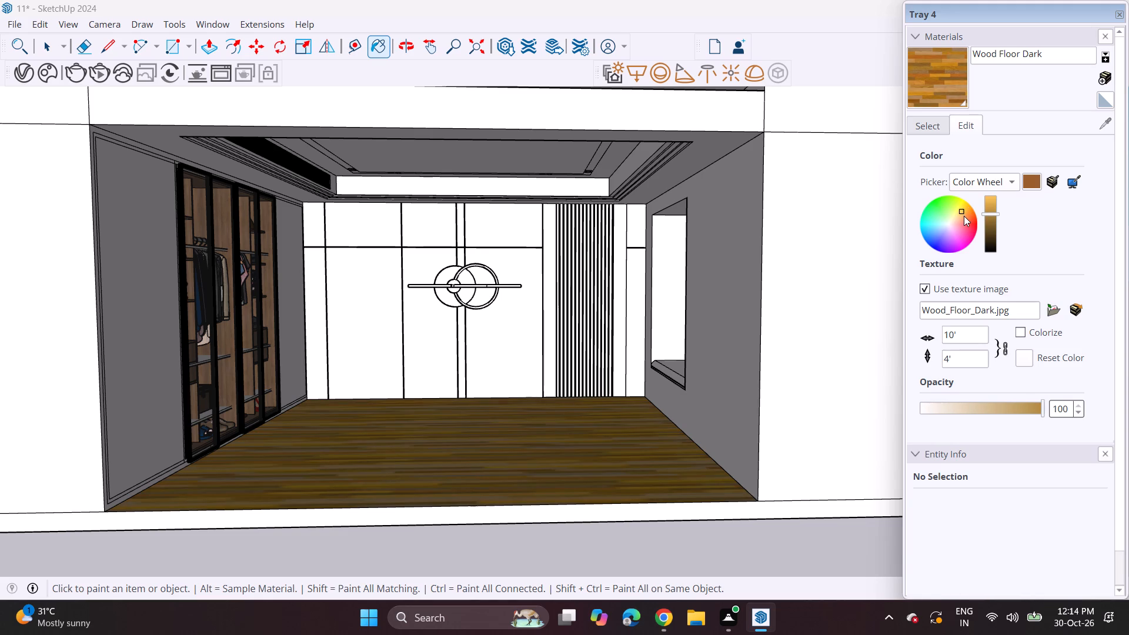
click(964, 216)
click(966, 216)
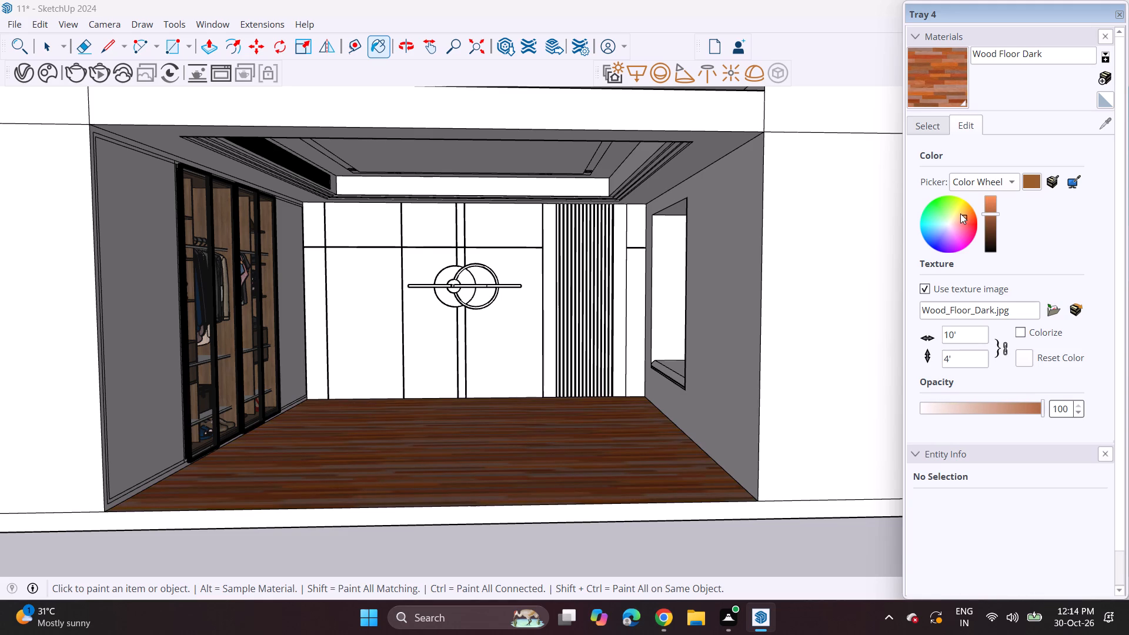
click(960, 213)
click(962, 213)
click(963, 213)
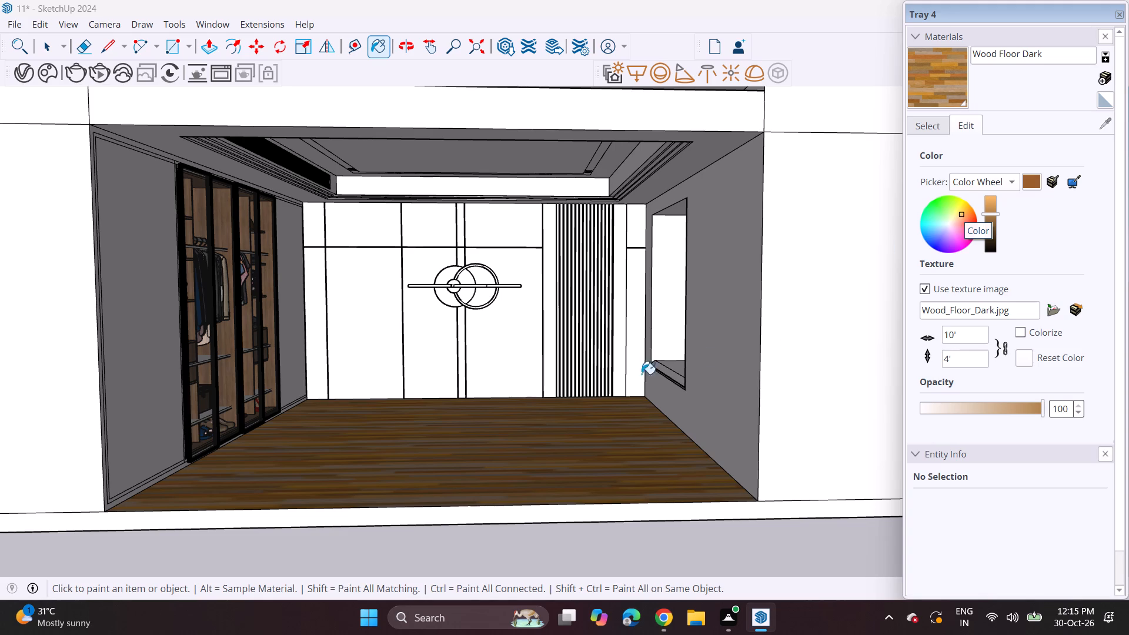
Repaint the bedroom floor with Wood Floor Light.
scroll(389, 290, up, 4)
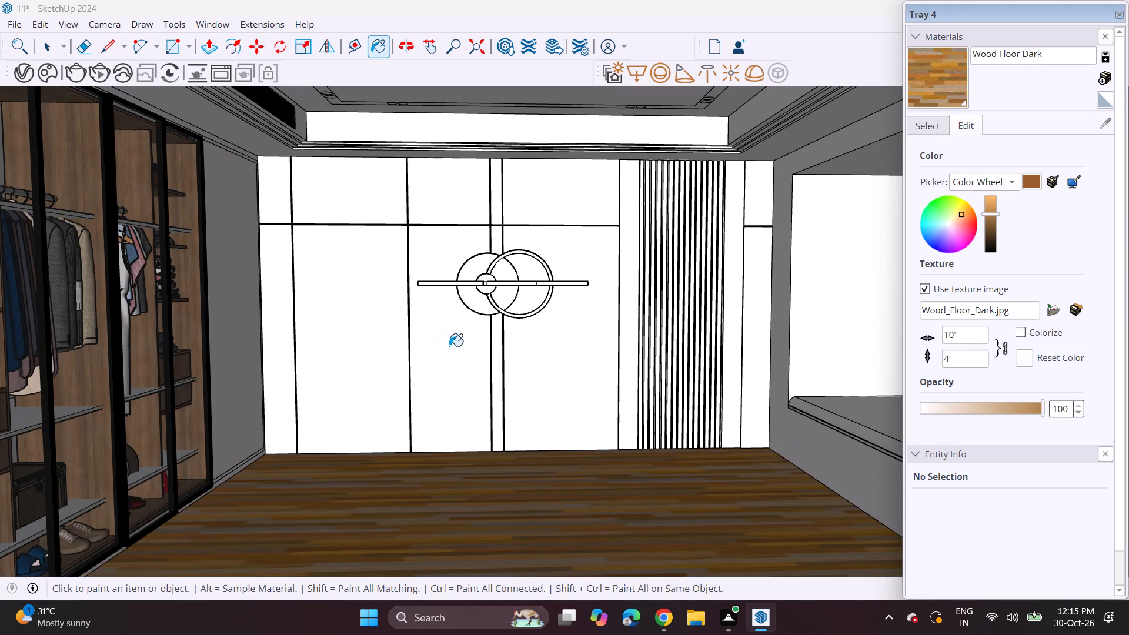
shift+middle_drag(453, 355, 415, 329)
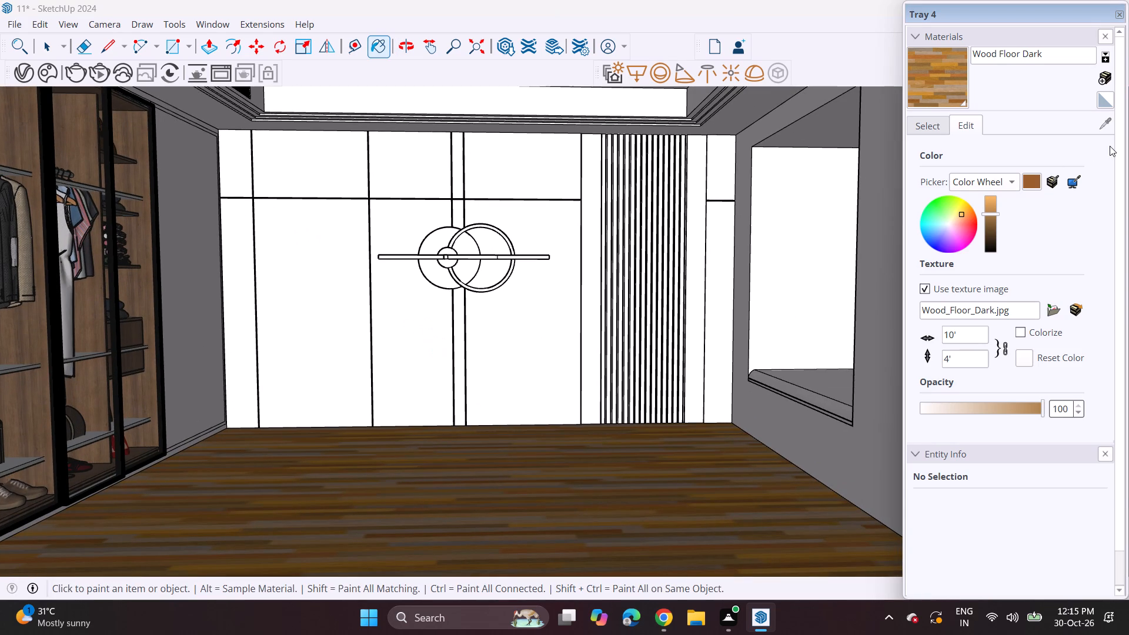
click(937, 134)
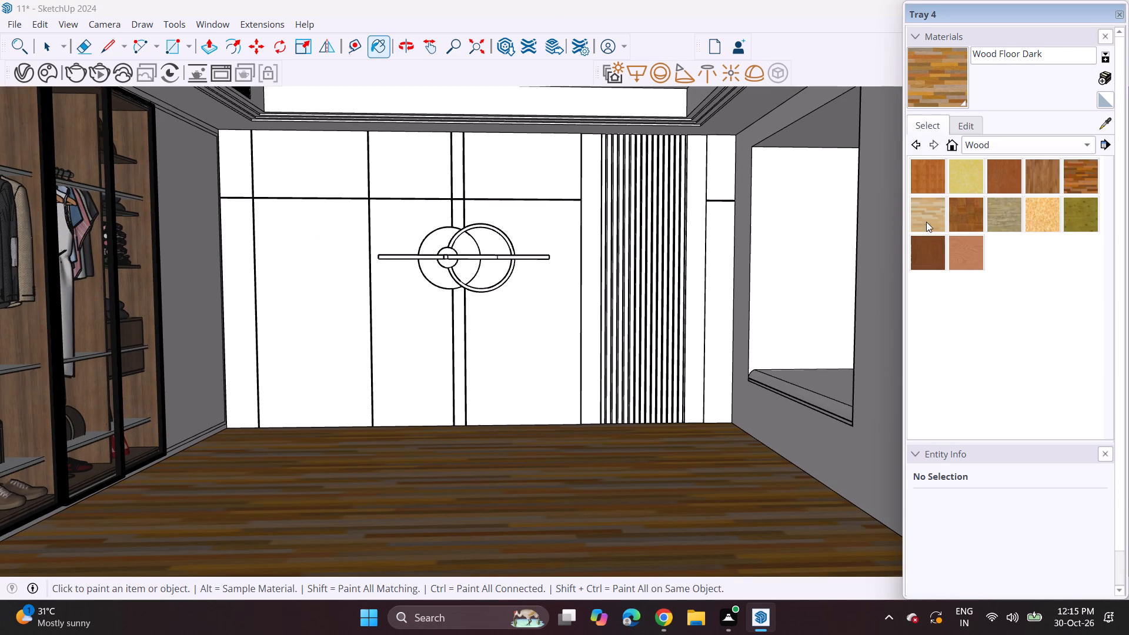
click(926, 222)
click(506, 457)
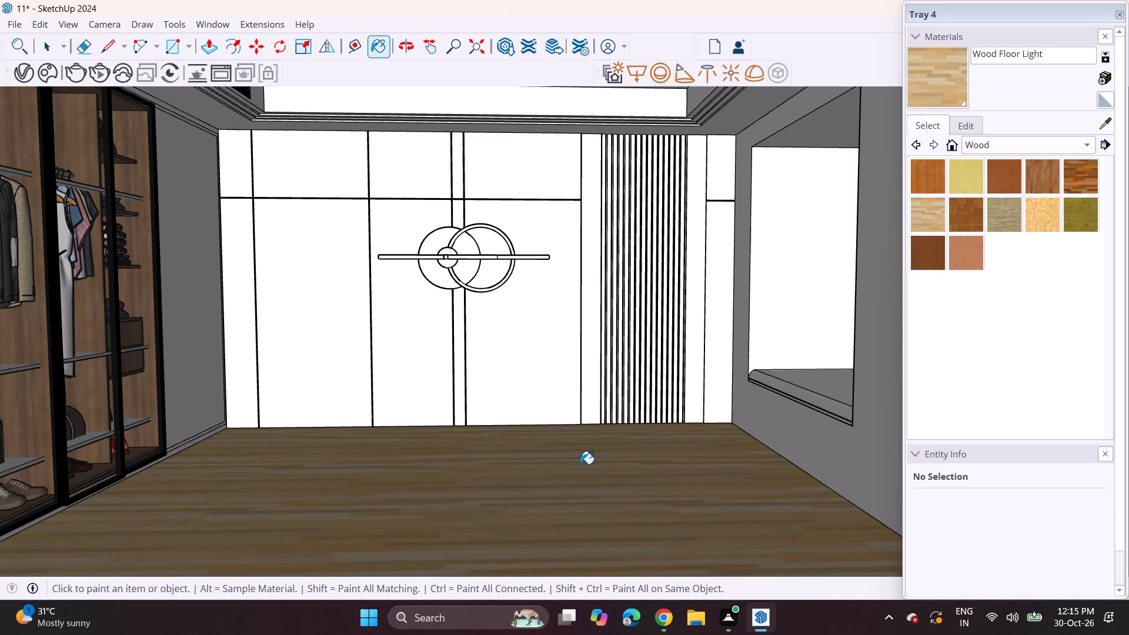
Repaint the bedroom floor with the Wood Floor material and lighten its colour slightly.
click(1033, 172)
click(418, 534)
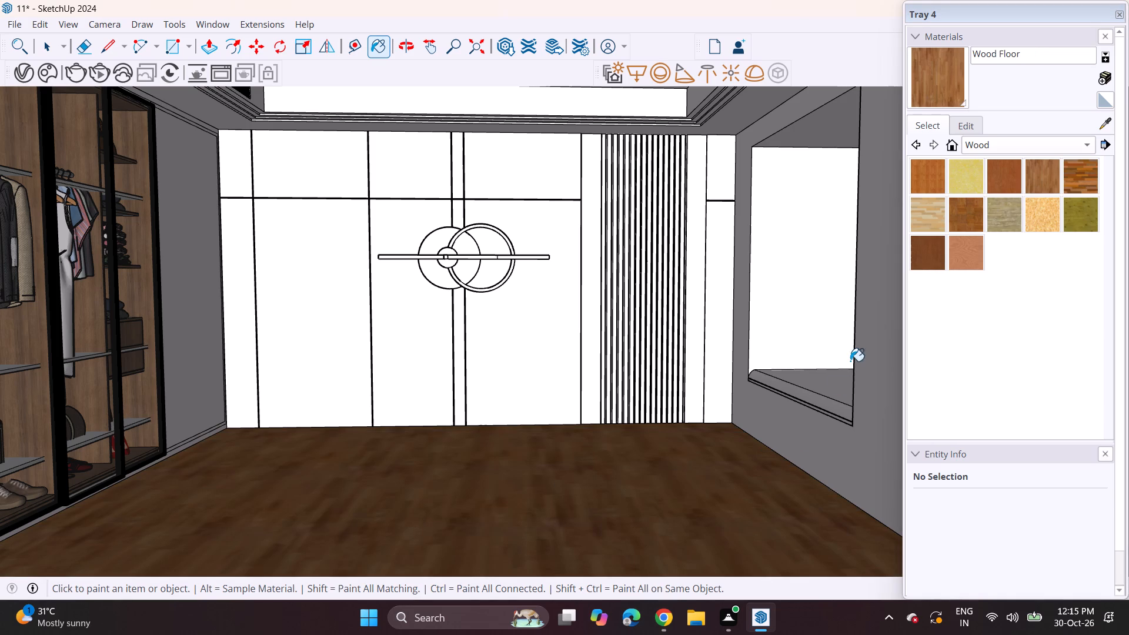
click(976, 129)
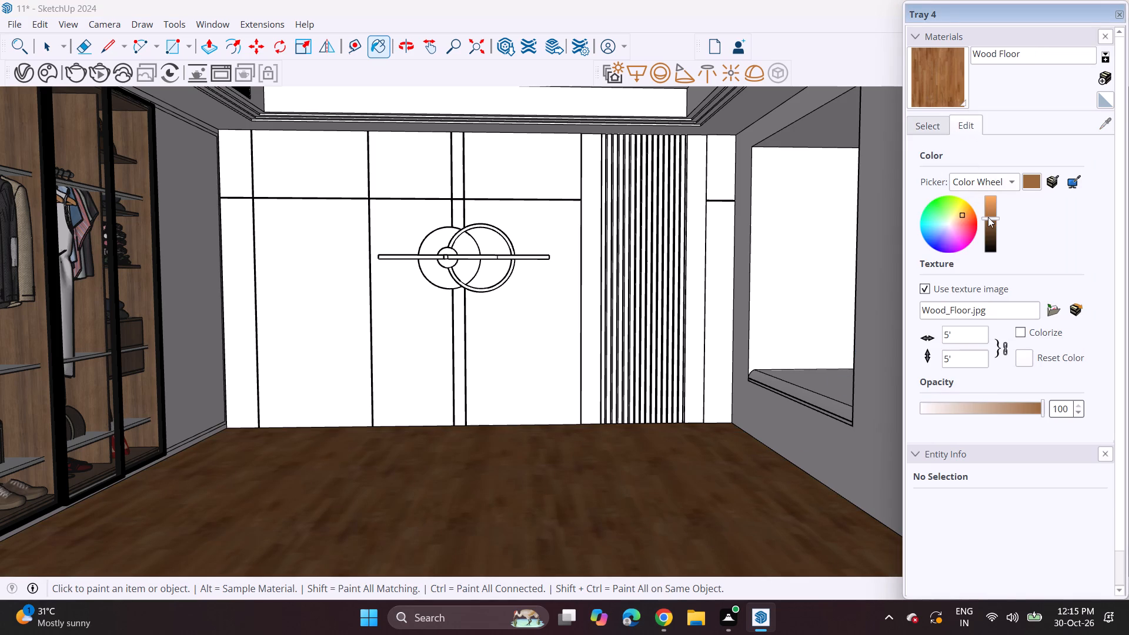
click(988, 212)
click(988, 214)
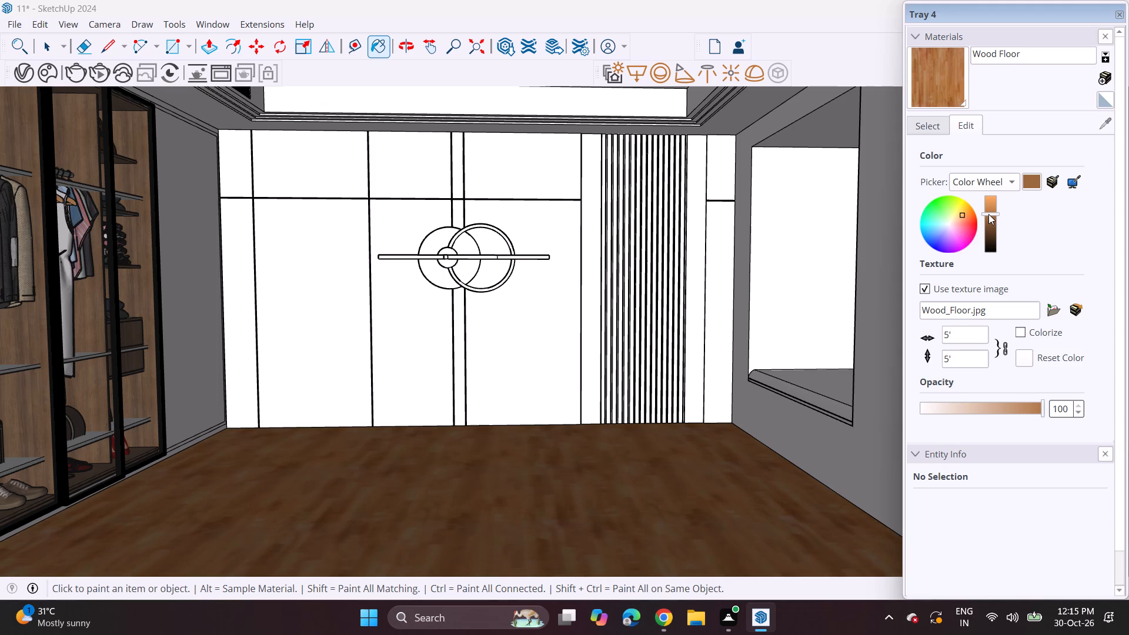
key(space)
Paint the skirting strip at the base of the wall between the wardrobe and panelled wall with 0133_Gray from Colors-Named.
click(938, 128)
click(977, 142)
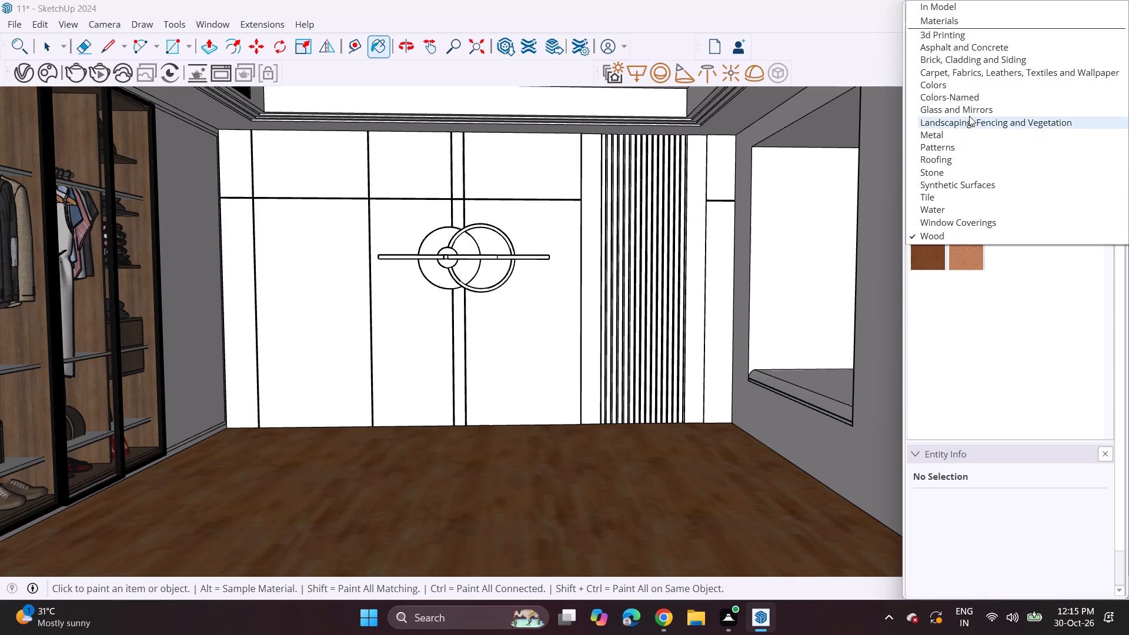
click(974, 98)
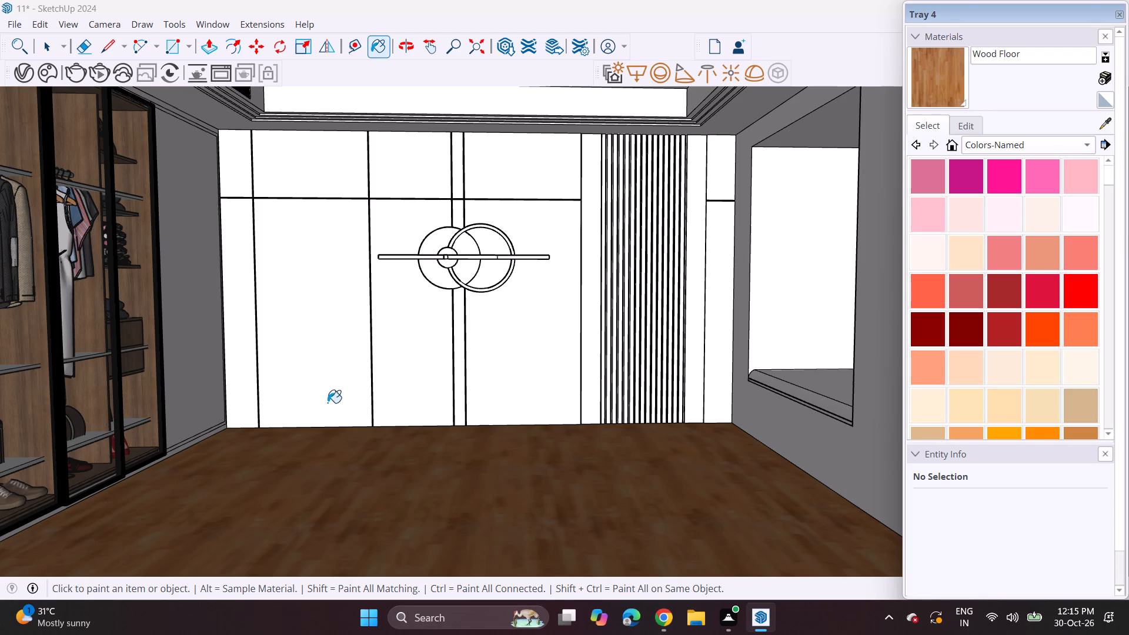
scroll(291, 431, down, 2)
scroll(198, 453, up, 6)
click(201, 440)
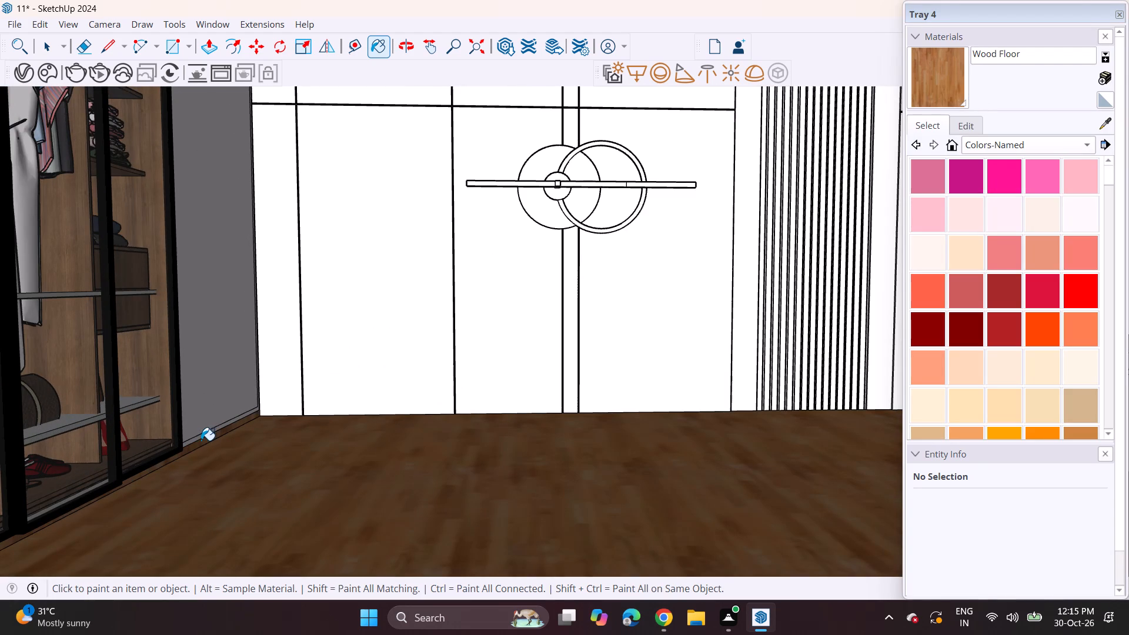
scroll(993, 312, down, 9)
scroll(989, 329, up, 1)
scroll(989, 330, down, 5)
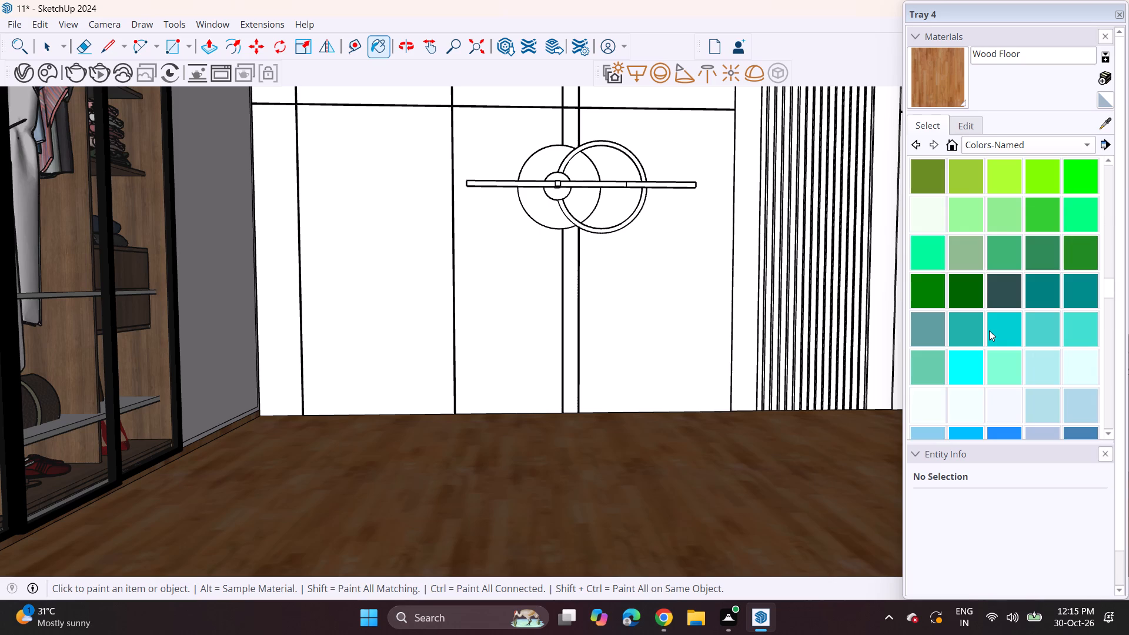
scroll(989, 330, down, 10)
click(1003, 325)
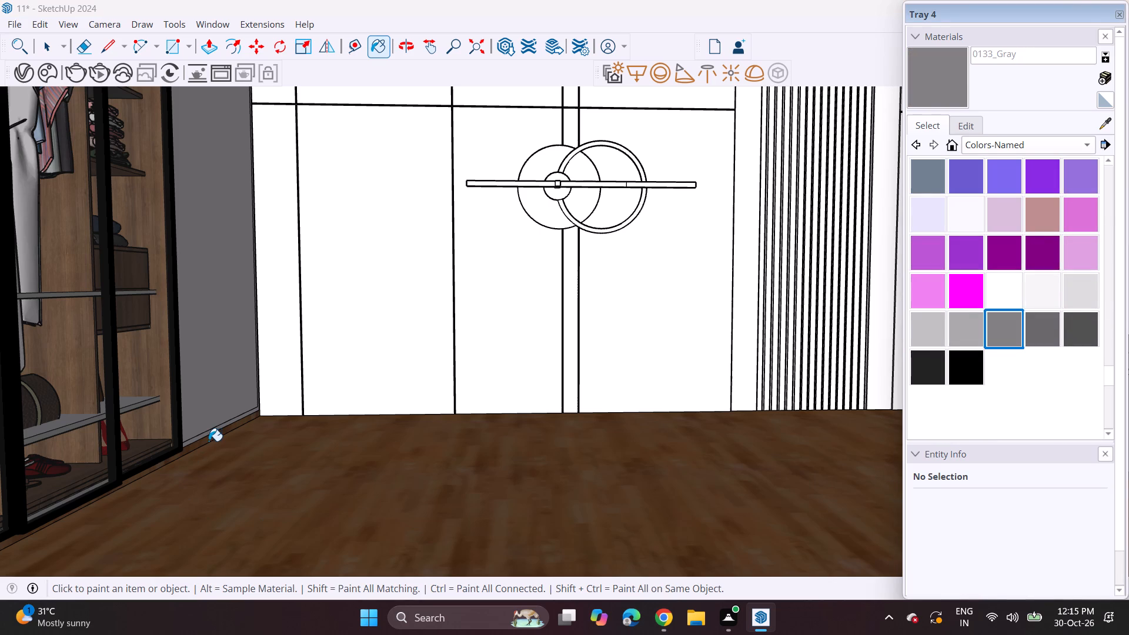
click(208, 441)
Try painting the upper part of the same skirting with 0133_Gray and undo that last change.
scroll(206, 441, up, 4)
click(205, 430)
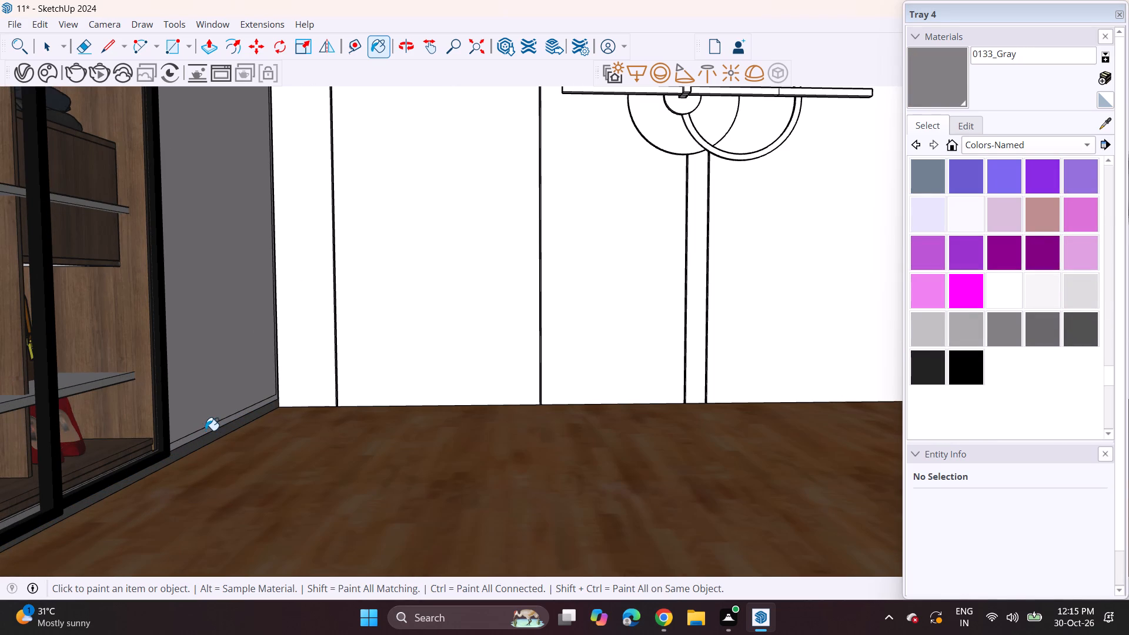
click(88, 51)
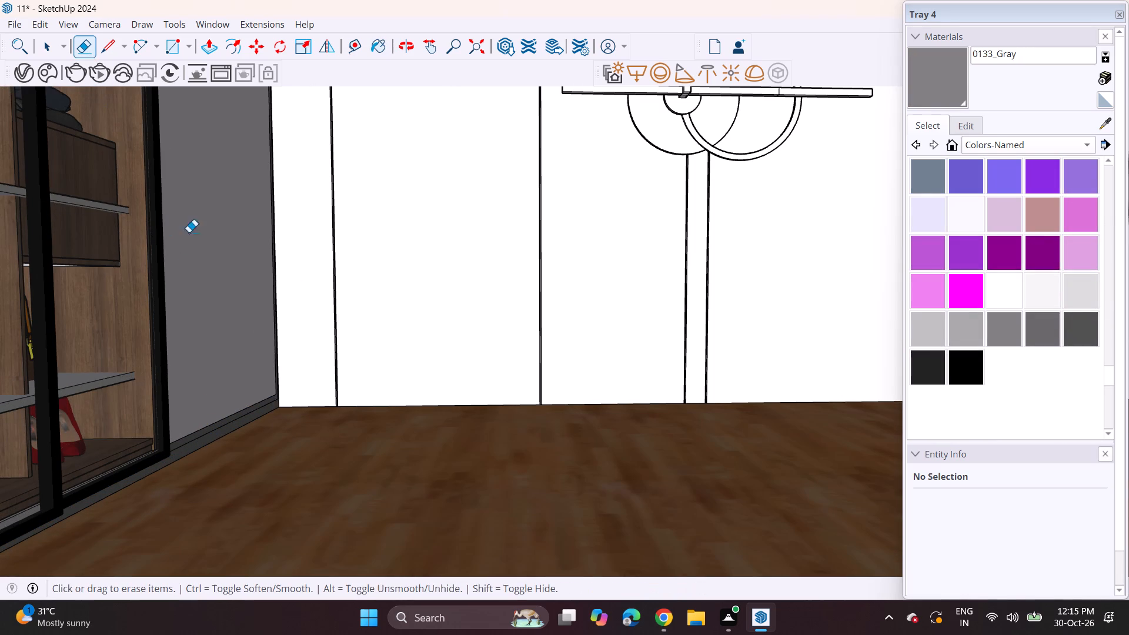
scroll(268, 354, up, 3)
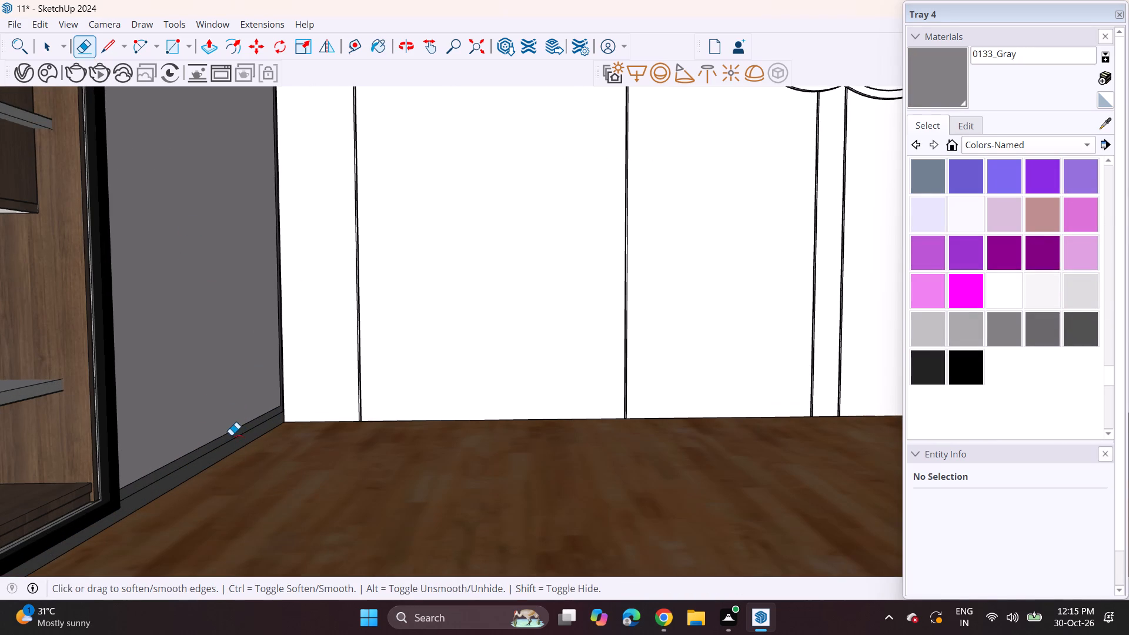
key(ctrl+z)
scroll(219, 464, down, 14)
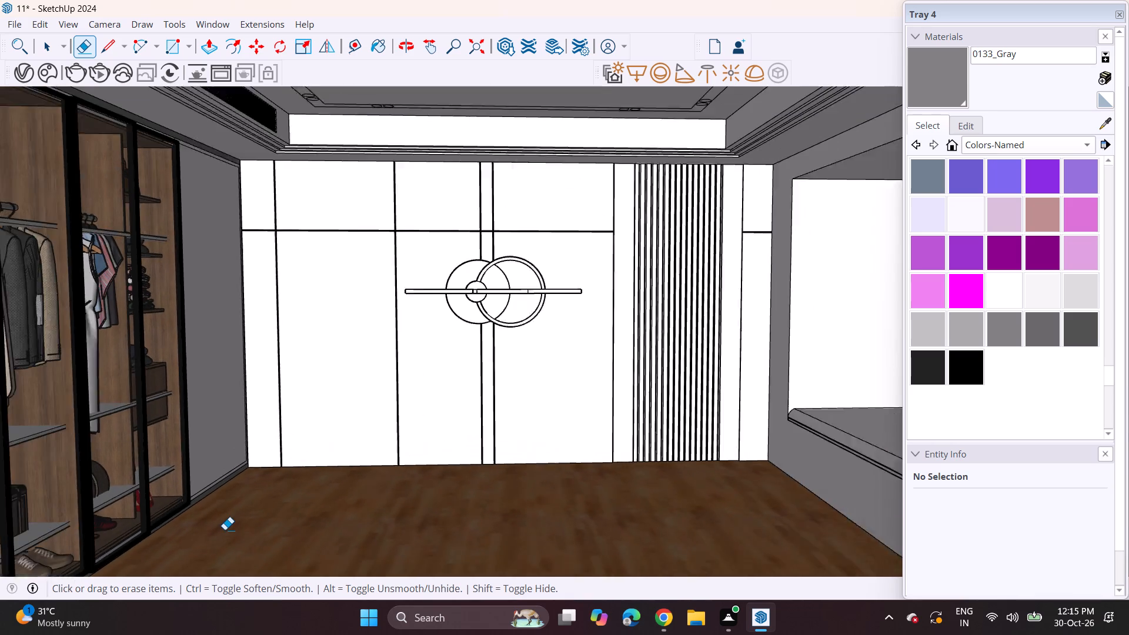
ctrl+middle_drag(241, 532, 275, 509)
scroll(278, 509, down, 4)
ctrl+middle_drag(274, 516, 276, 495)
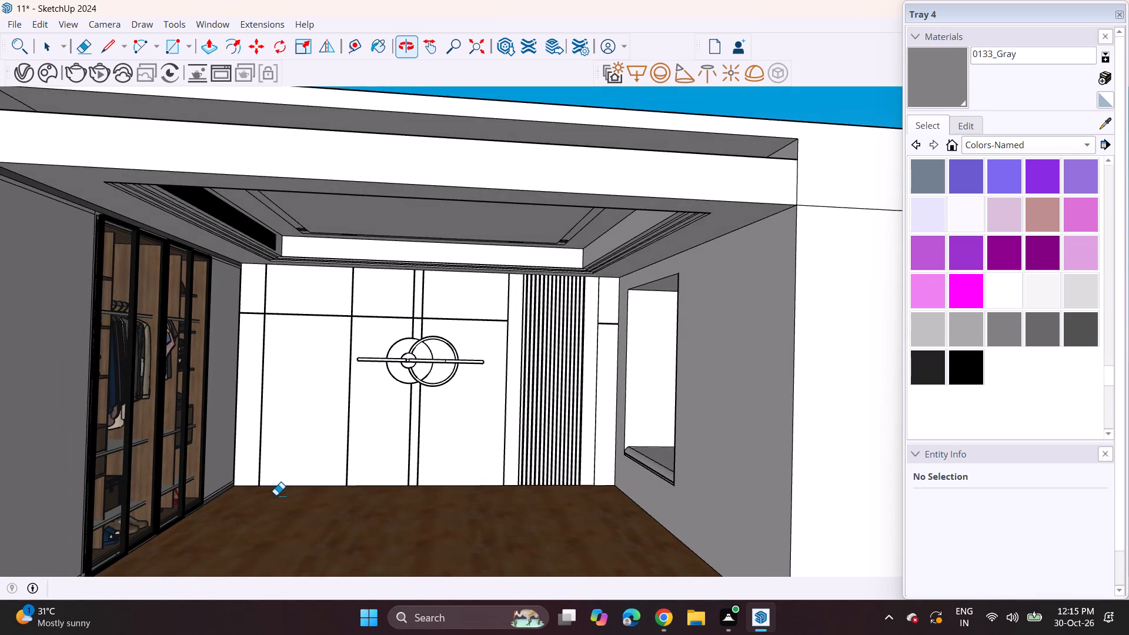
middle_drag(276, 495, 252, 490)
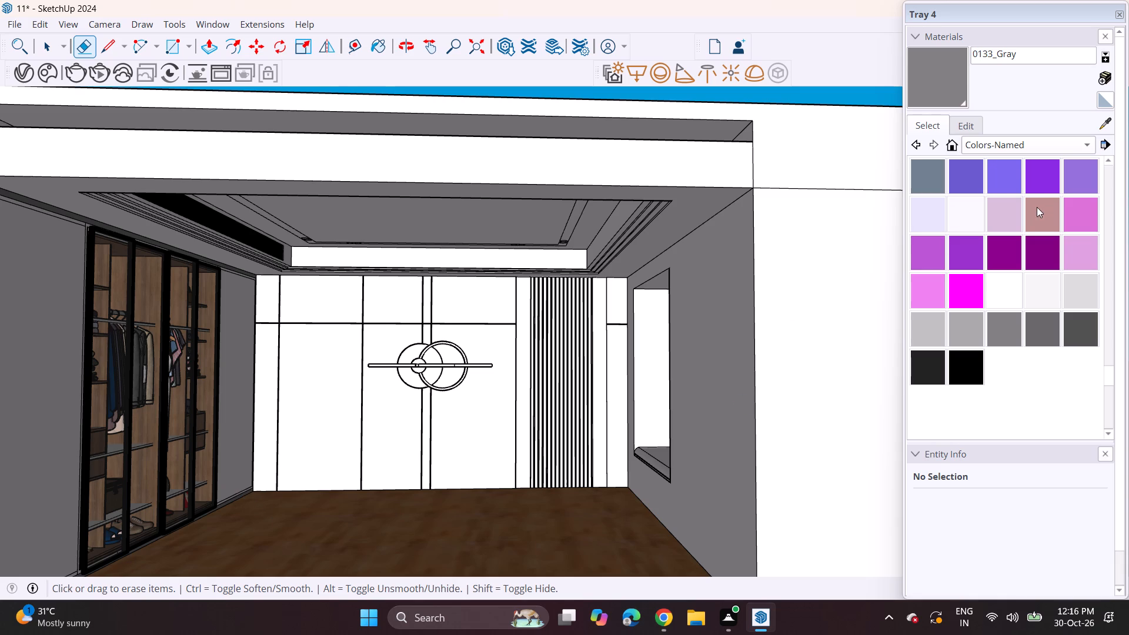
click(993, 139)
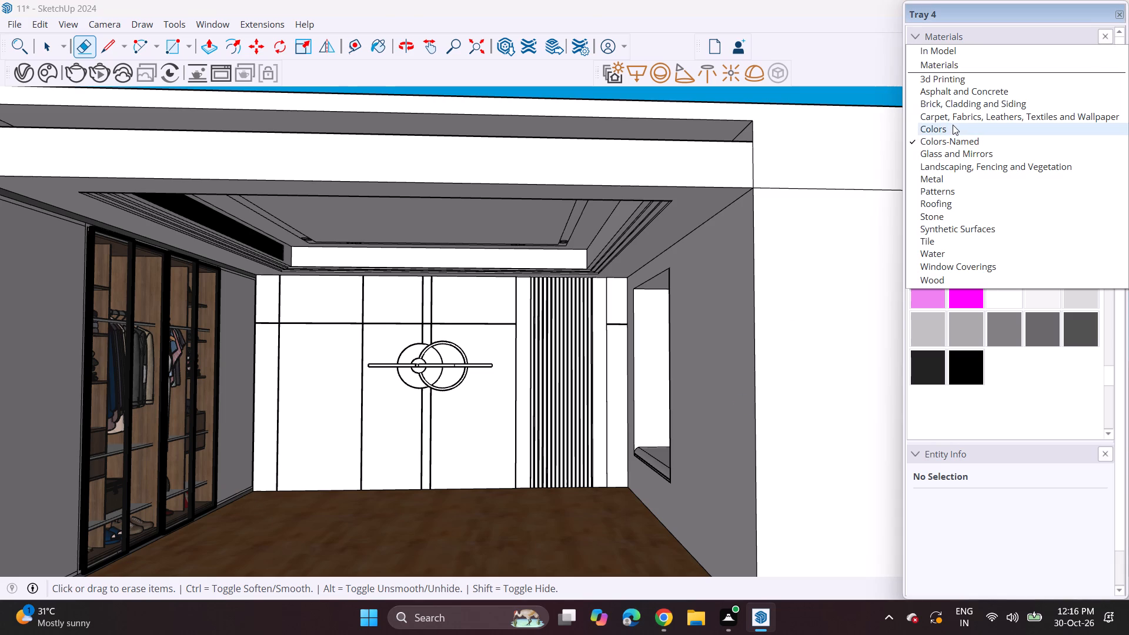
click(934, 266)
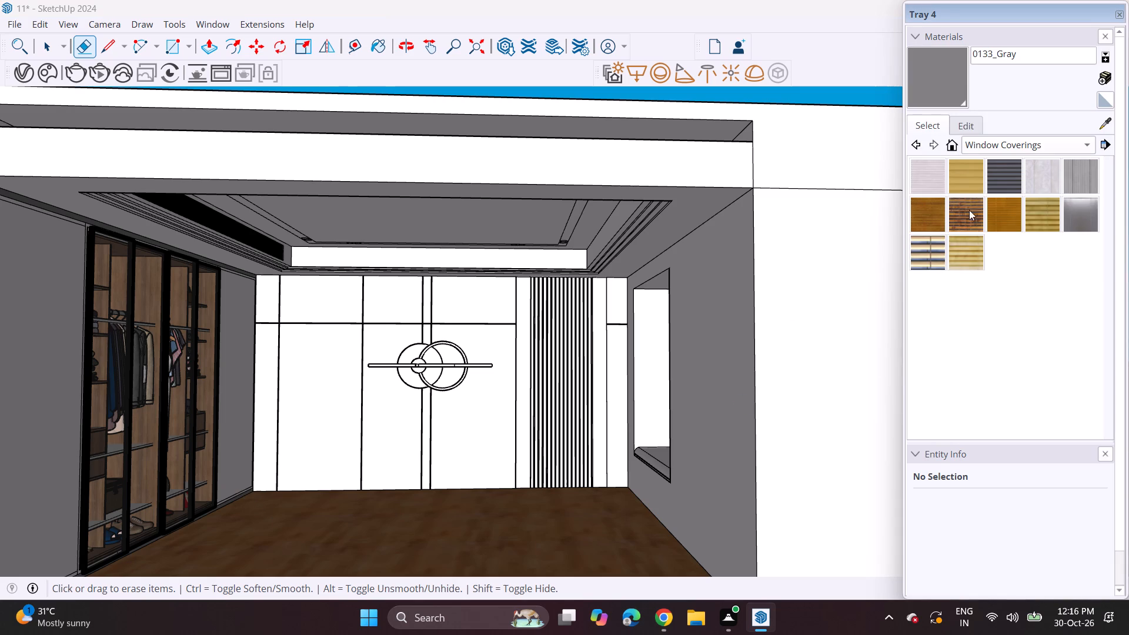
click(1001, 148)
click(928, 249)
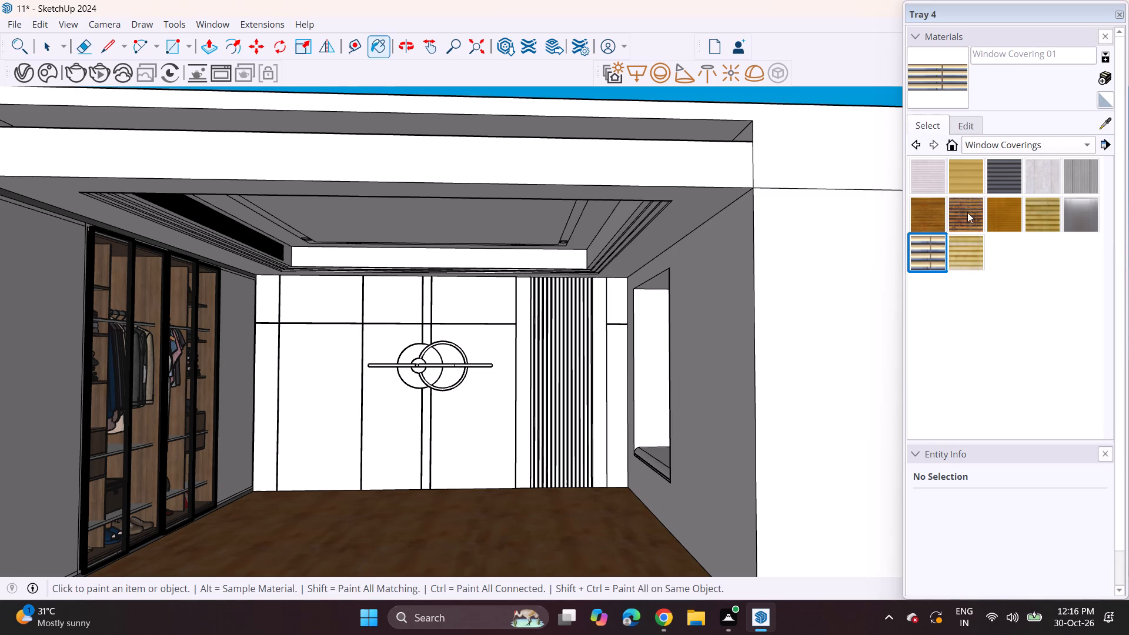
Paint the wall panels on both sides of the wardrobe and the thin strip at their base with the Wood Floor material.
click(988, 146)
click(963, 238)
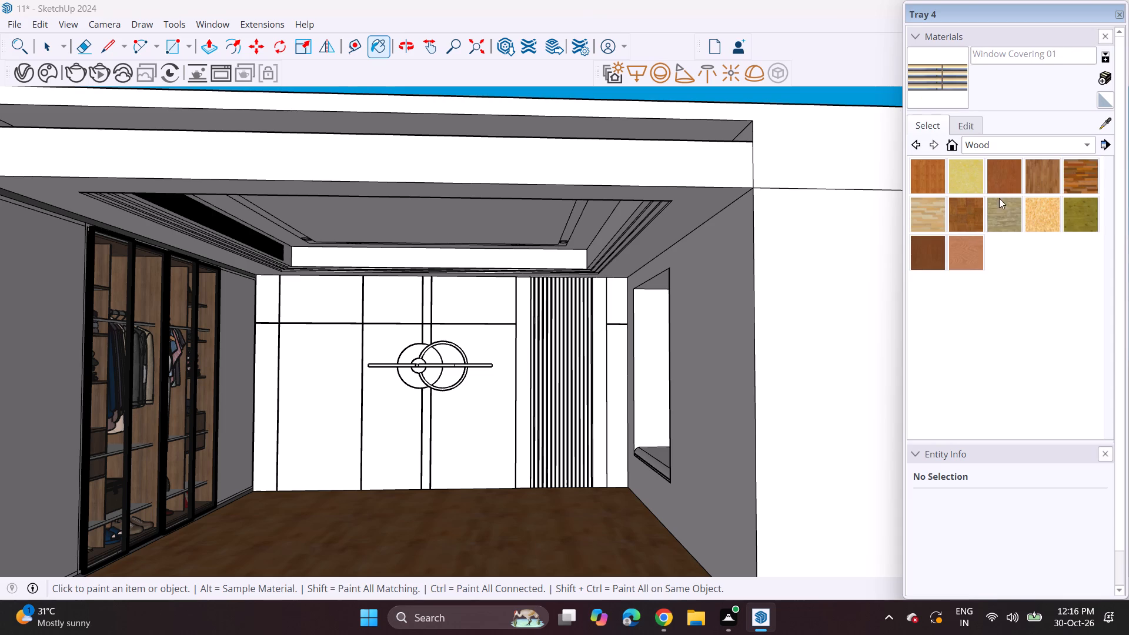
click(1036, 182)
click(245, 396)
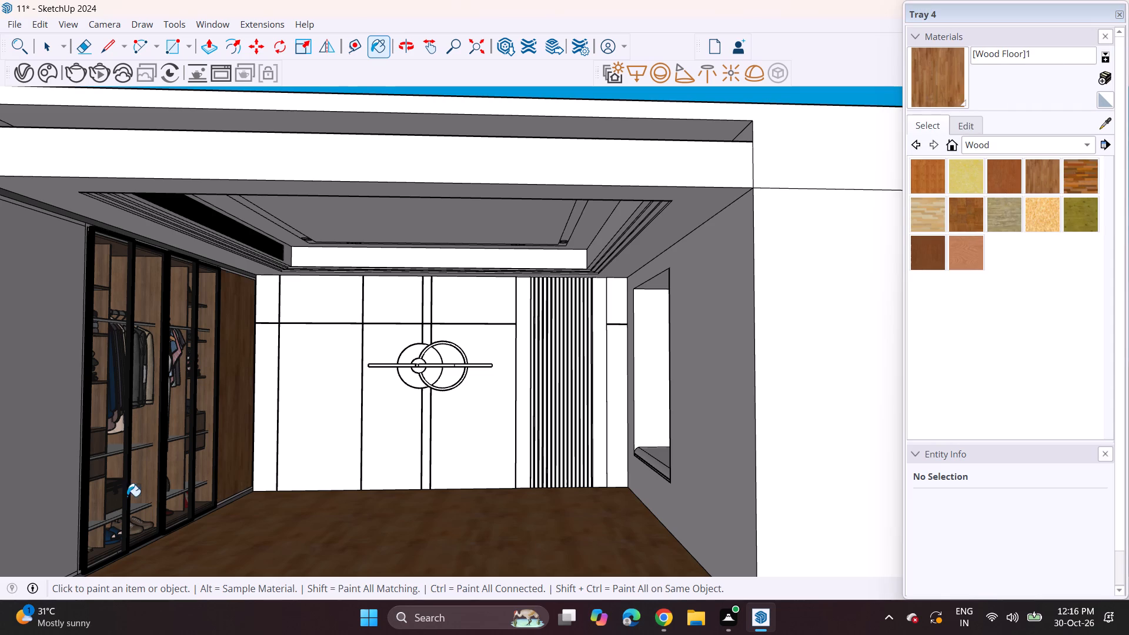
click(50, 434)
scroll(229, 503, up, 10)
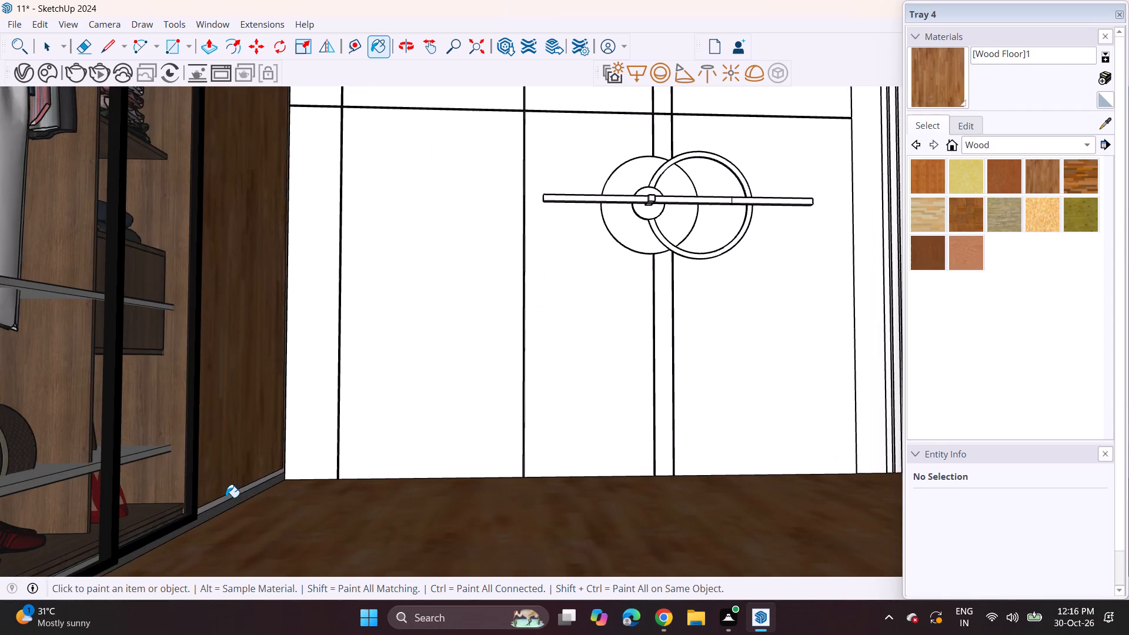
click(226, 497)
Sample the noyer1 wood from the wardrobe interior and paint the wall panels on both sides of the wardrobe with it.
scroll(226, 497, down, 10)
scroll(85, 572, down, 5)
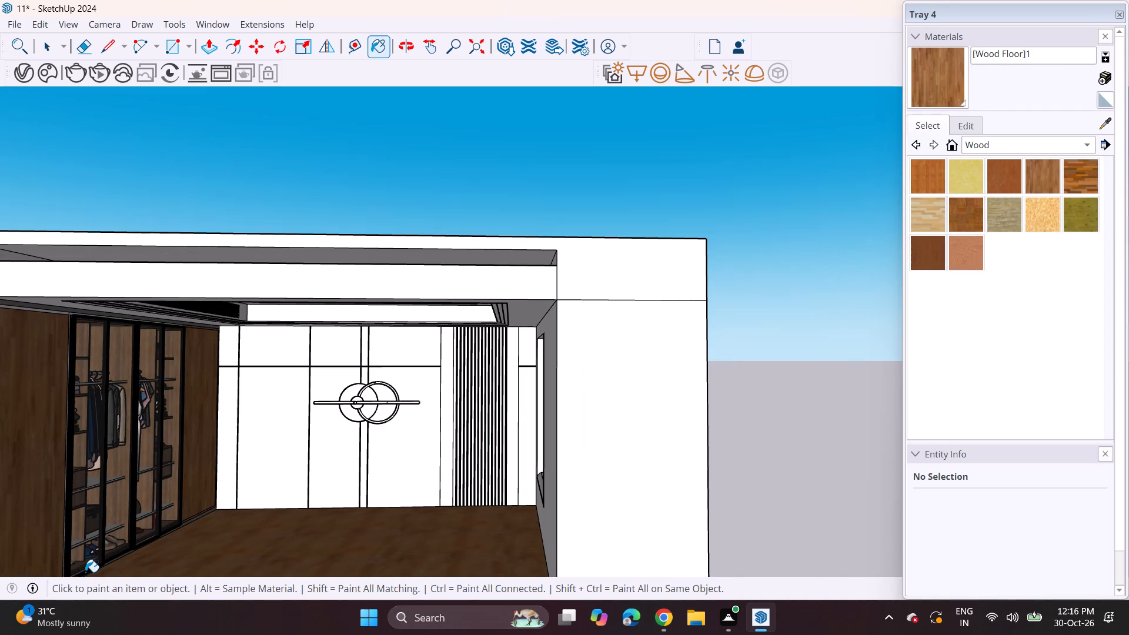
shift+middle_drag(73, 567, 125, 504)
scroll(108, 519, up, 4)
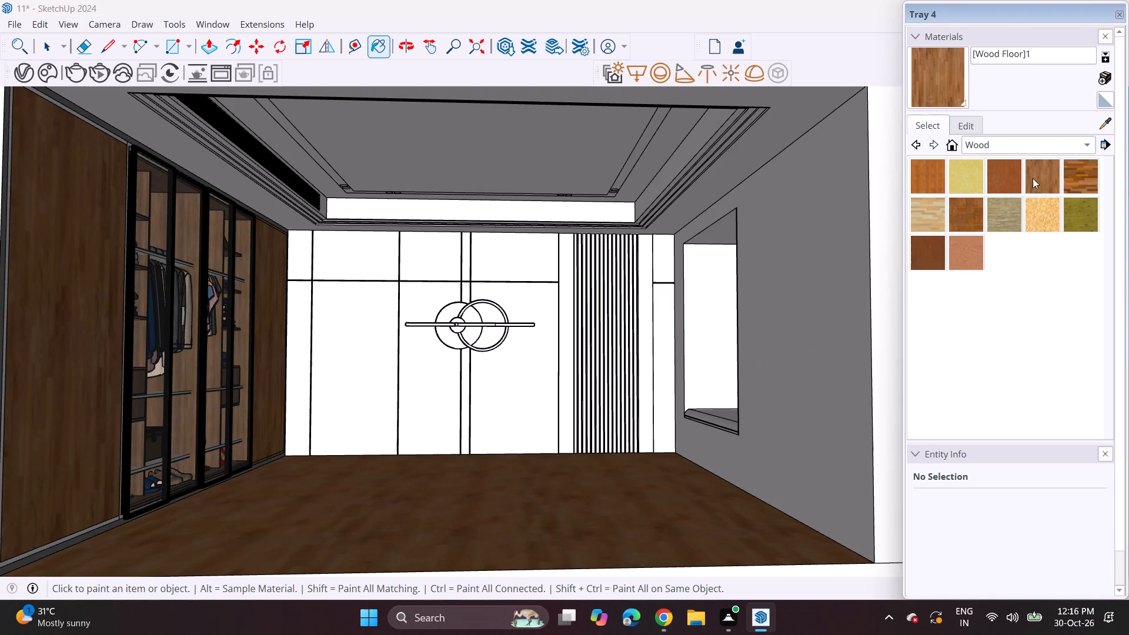
click(1097, 127)
scroll(0, 523, up, 5)
scroll(381, 213, up, 3)
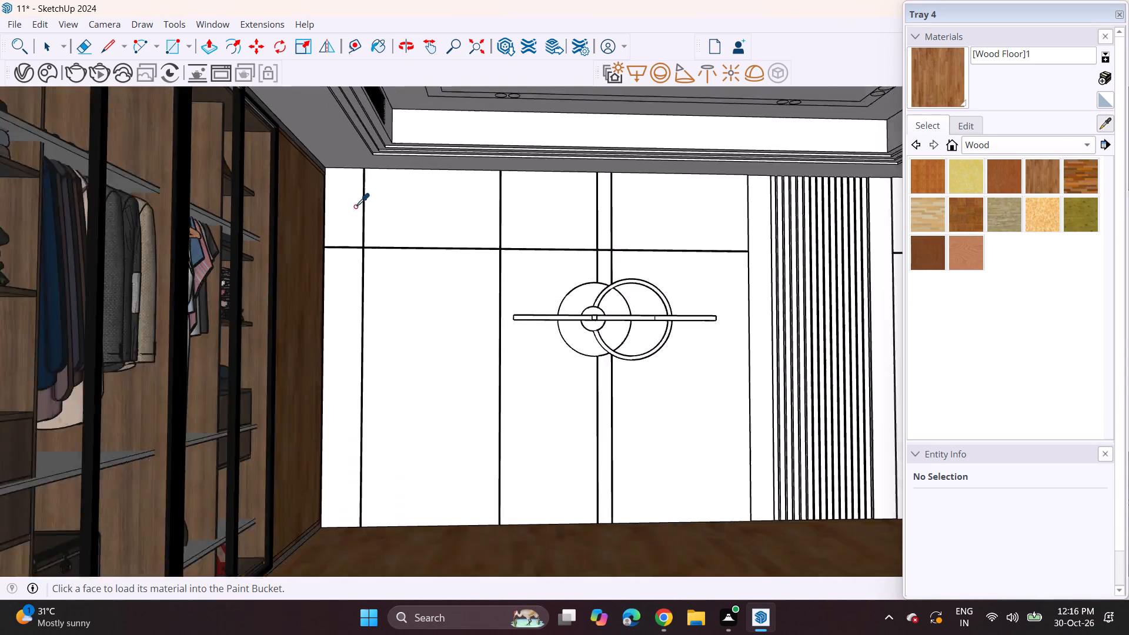
scroll(355, 206, up, 1)
scroll(189, 357, up, 5)
shift+middle_drag(85, 454, 407, 403)
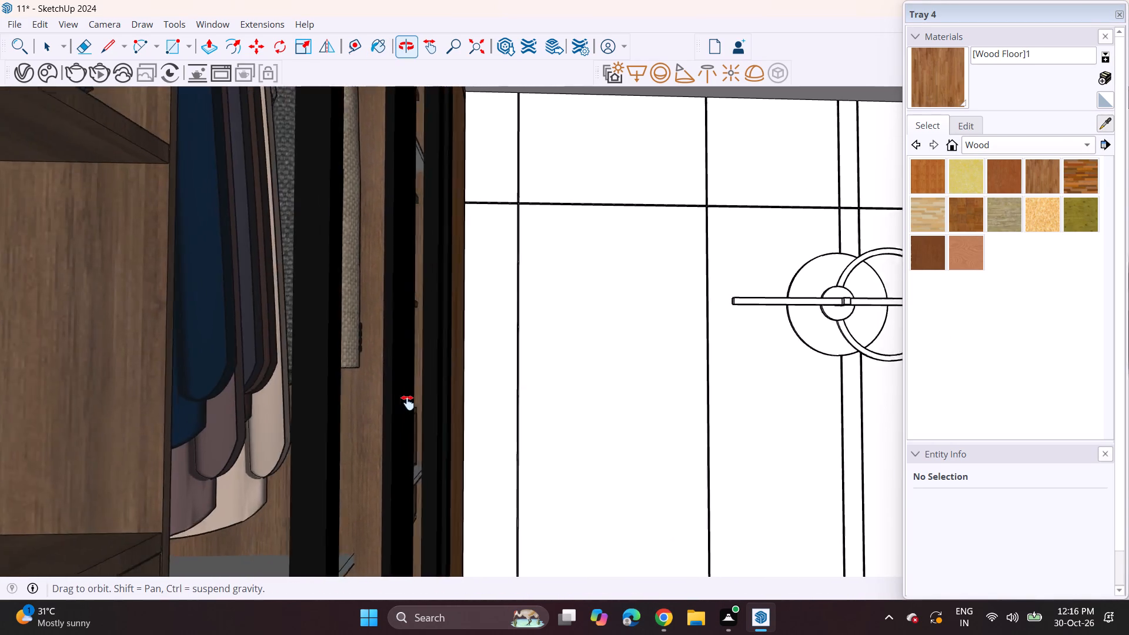
shift+middle_drag(407, 403, 422, 459)
scroll(352, 451, up, 5)
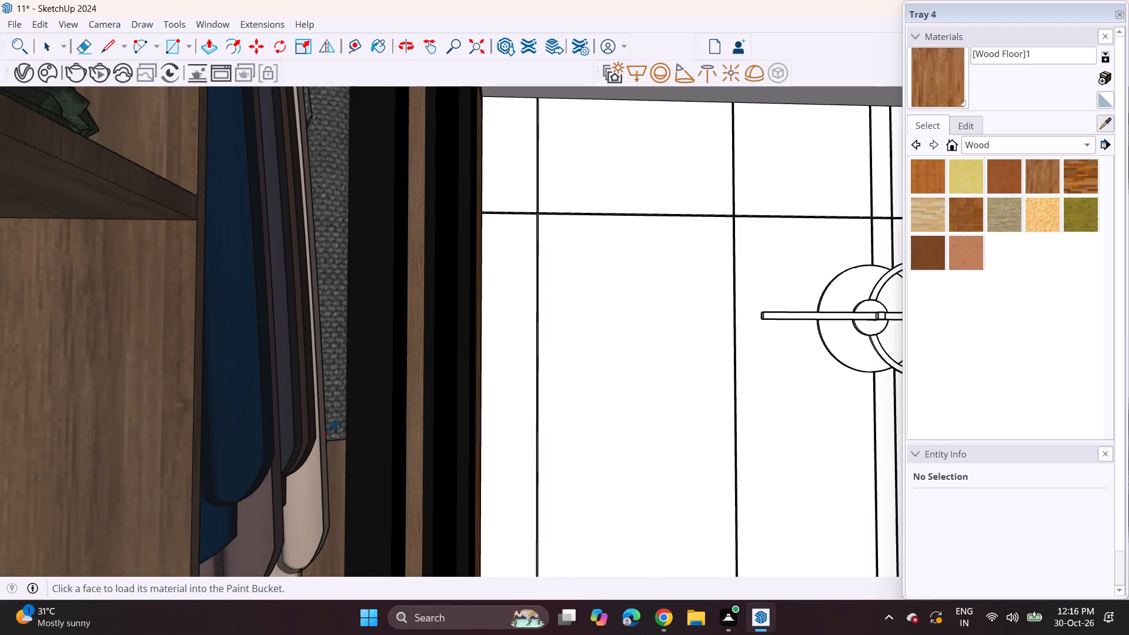
scroll(325, 435, up, 6)
shift+middle_drag(221, 459, 701, 425)
click(228, 410)
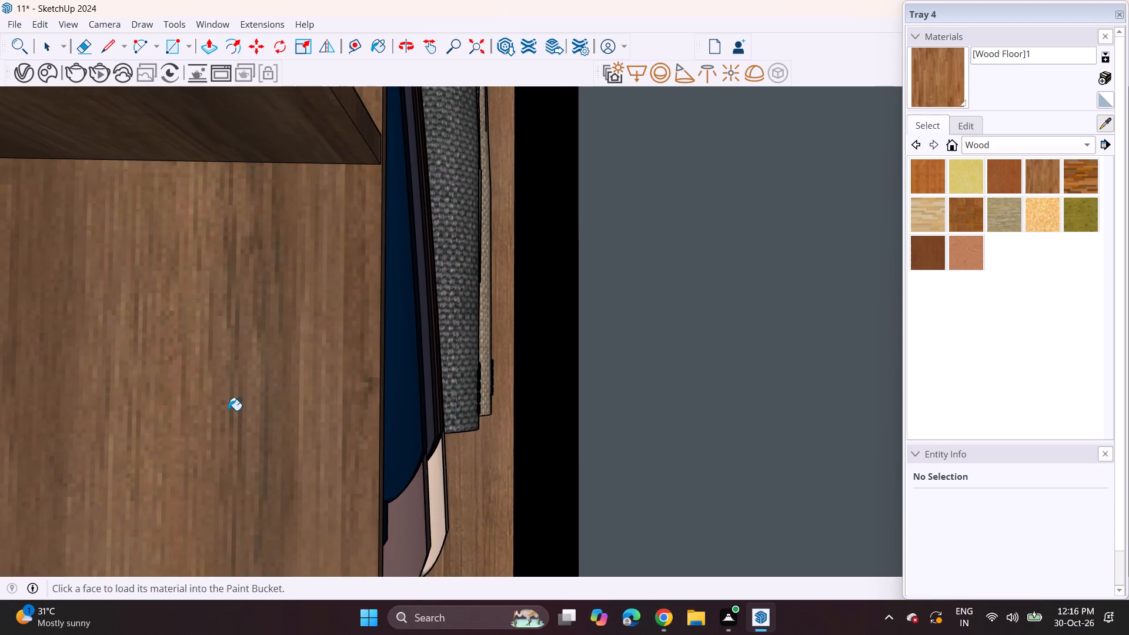
scroll(427, 408, down, 1)
middle_drag(423, 408, 386, 402)
scroll(379, 403, up, 1)
scroll(375, 396, down, 11)
middle_drag(486, 413, 408, 409)
scroll(396, 410, up, 1)
scroll(332, 422, down, 2)
scroll(332, 422, up, 1)
scroll(334, 423, down, 20)
scroll(334, 423, down, 20)
scroll(334, 423, down, 3)
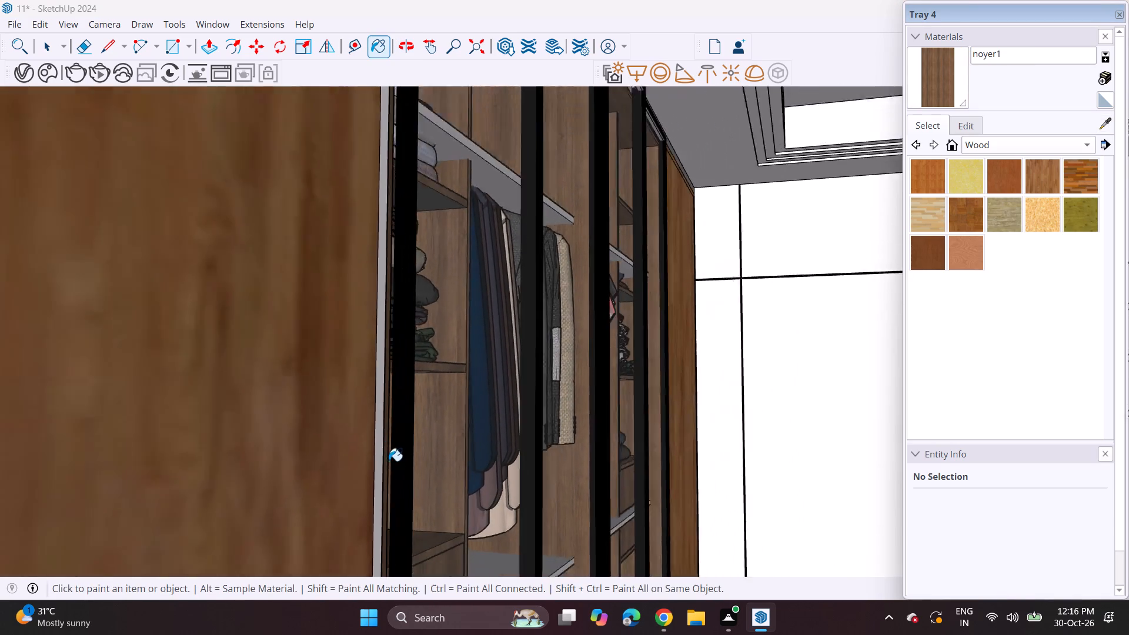
scroll(389, 461, down, 19)
click(343, 461)
click(530, 438)
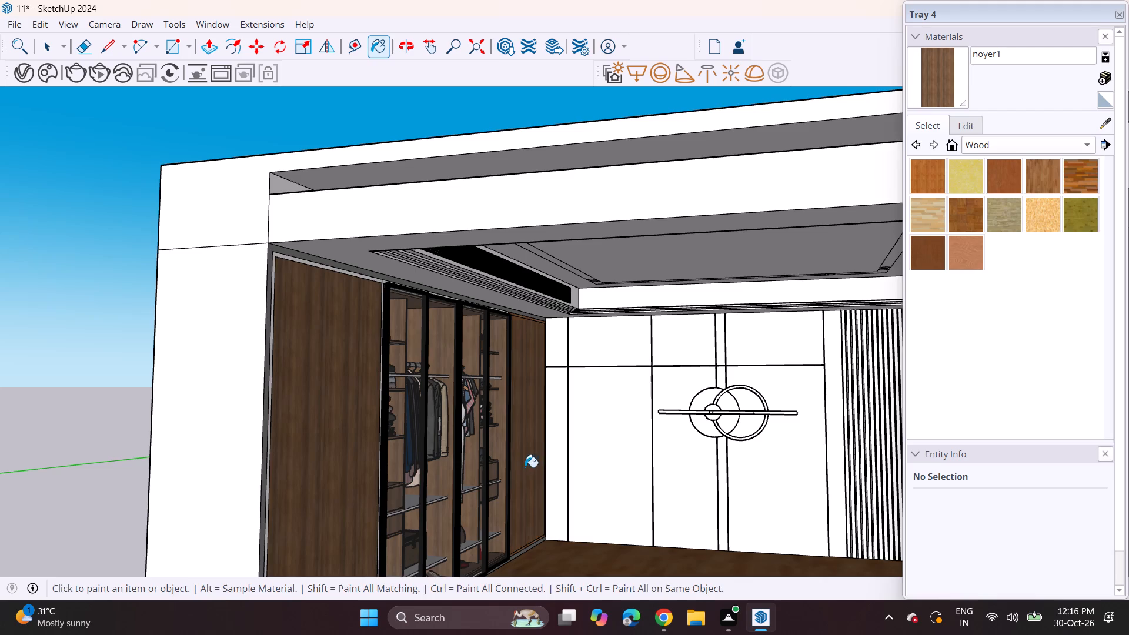
Paint the gray skirting and the thin strip above it at the wardrobe's base with noyer1.
middle_drag(519, 488, 365, 452)
middle_drag(345, 455, 415, 450)
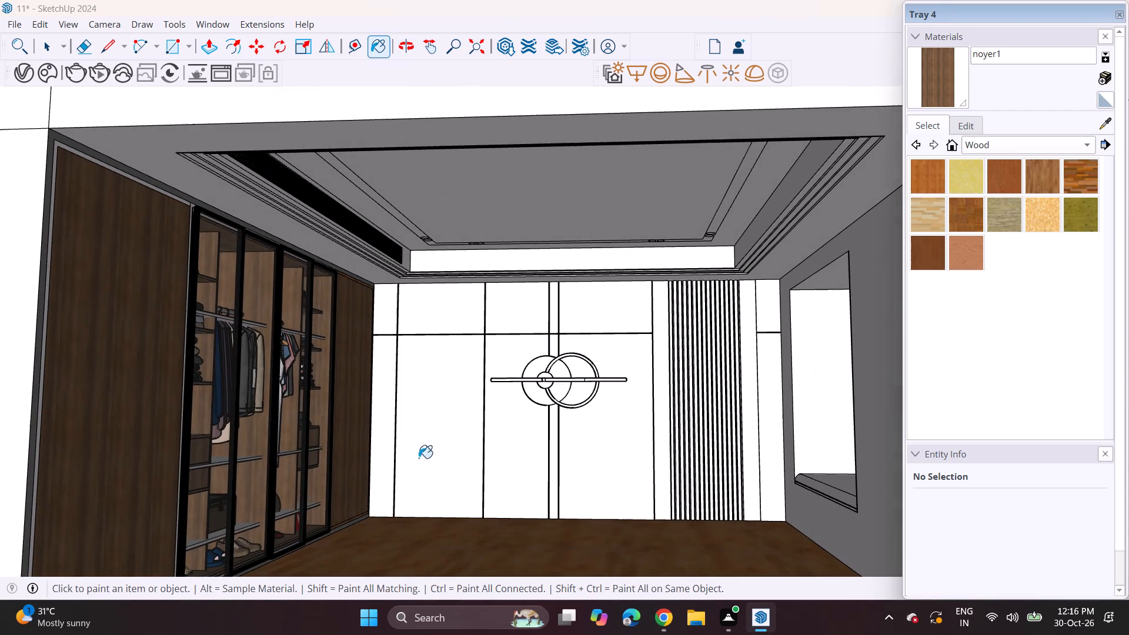
middle_drag(505, 510, 465, 482)
shift+scroll(490, 501, up, 1)
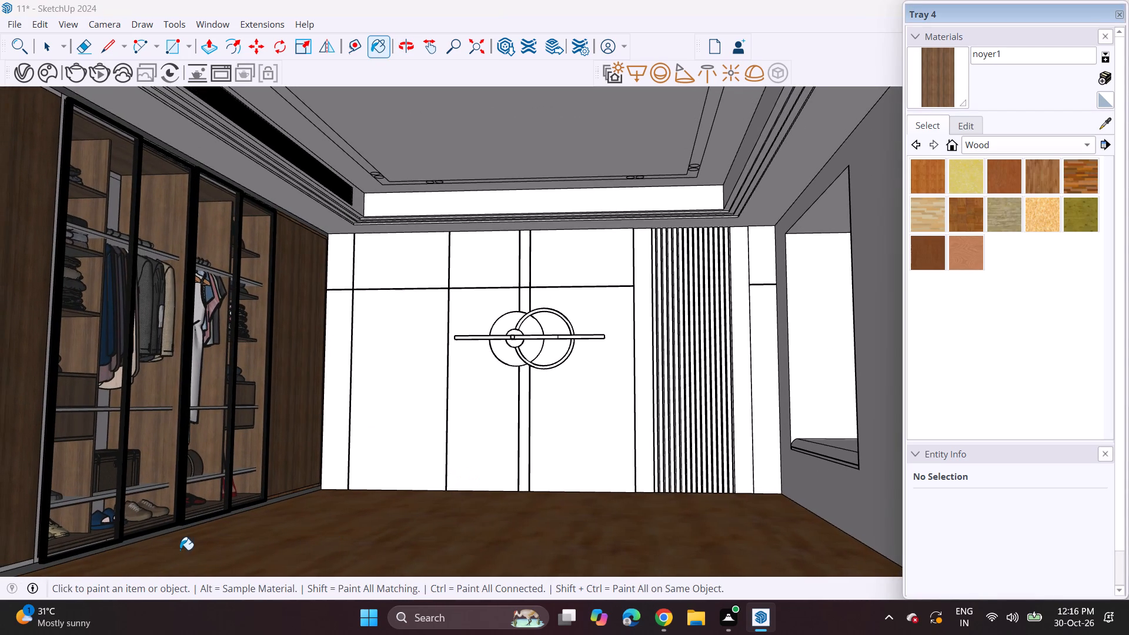
scroll(179, 550, up, 3)
scroll(238, 529, up, 13)
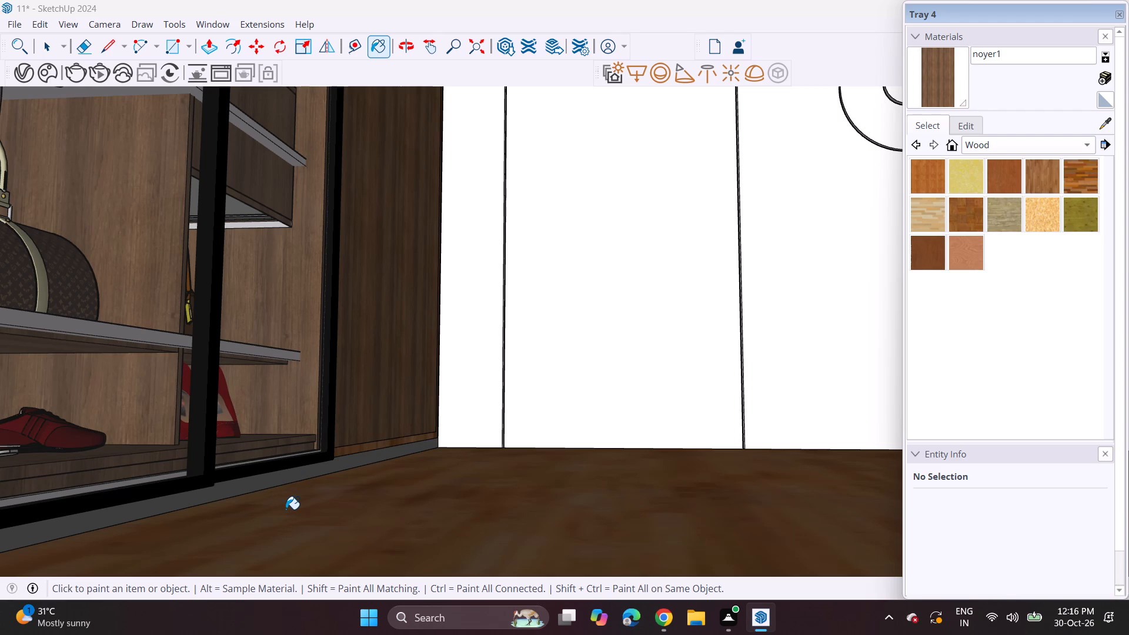
click(337, 459)
click(346, 449)
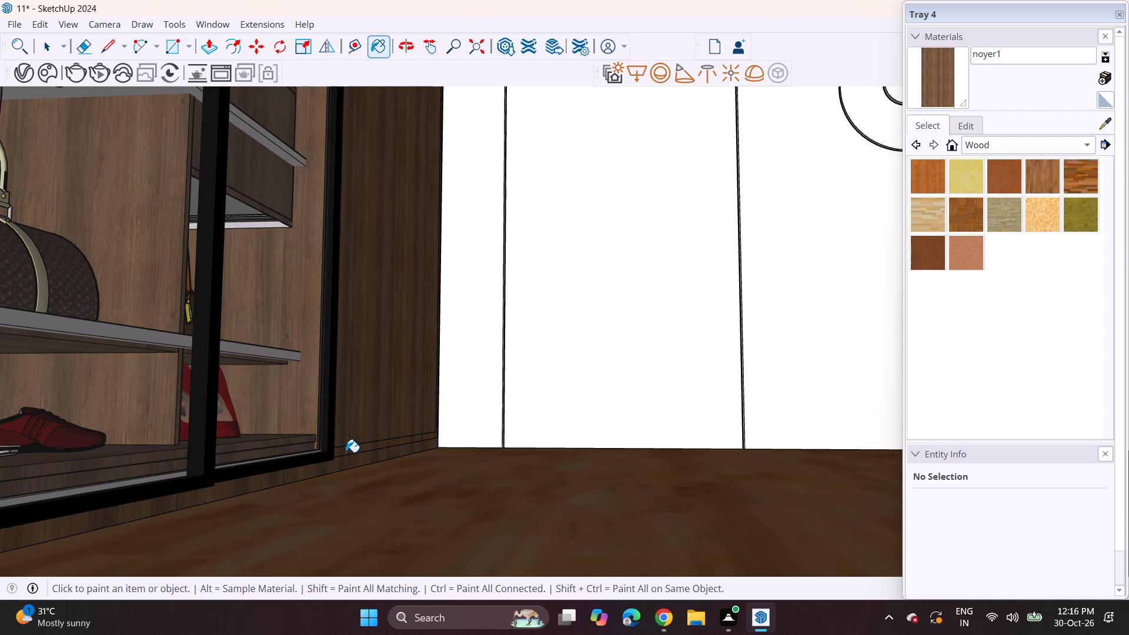
Erase the skirting edge lines at the base of the panel between the wardrobe and the panelled wall.
click(91, 45)
scroll(323, 425, up, 1)
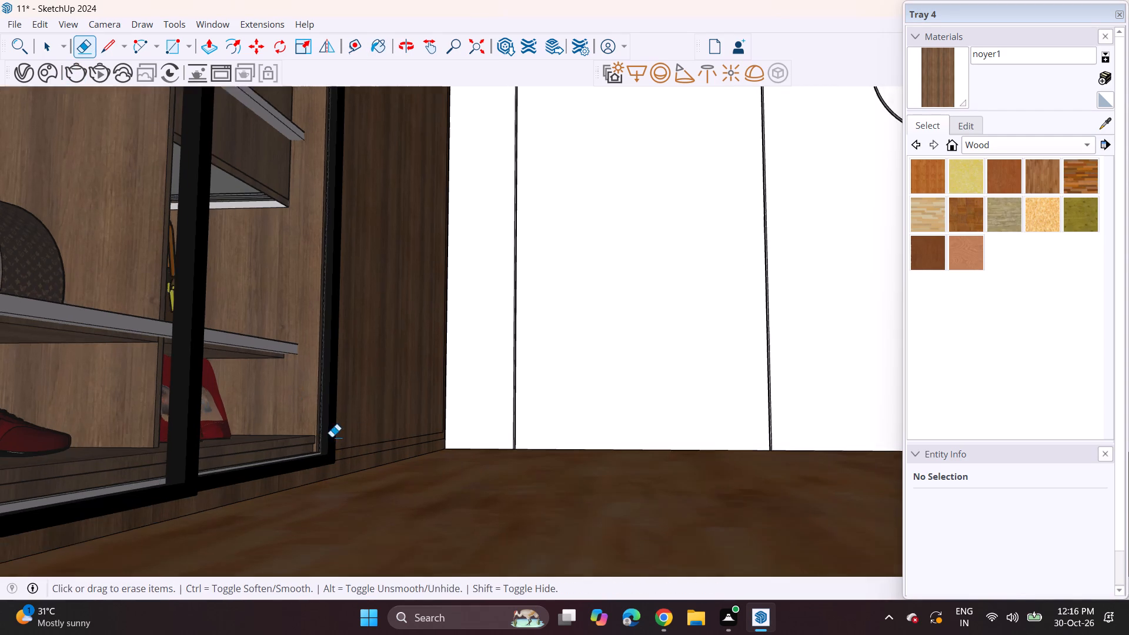
scroll(332, 437, up, 2)
click(363, 453)
click(363, 457)
Paint the gray border strip around the large panel at the wardrobe's near end with noyer1.
scroll(363, 462, down, 6)
scroll(363, 462, up, 1)
scroll(362, 466, down, 3)
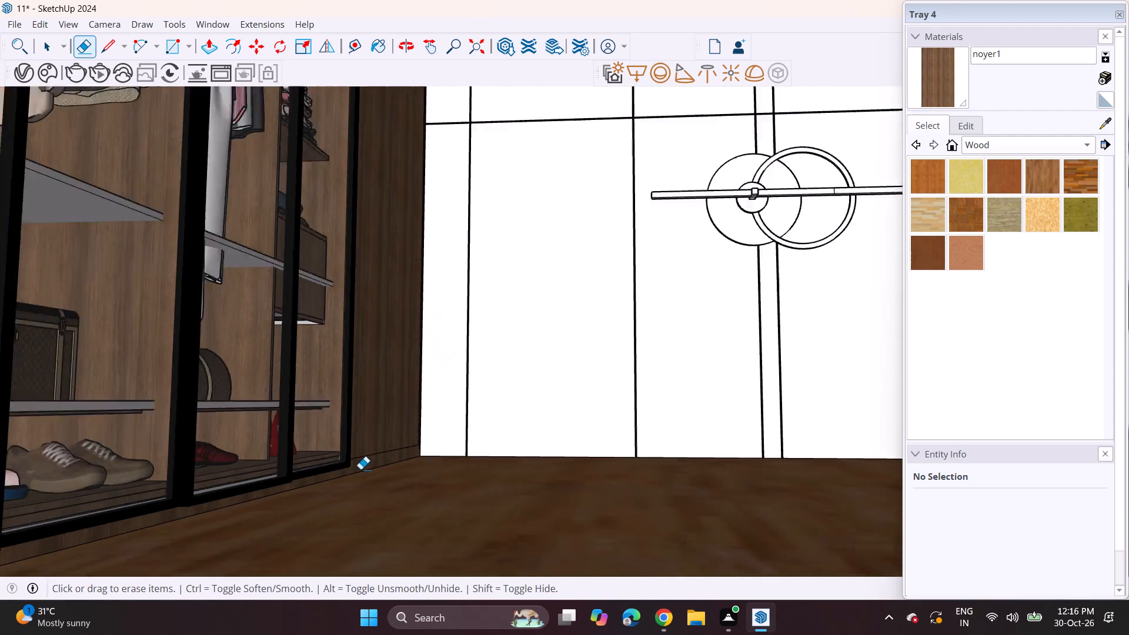
scroll(360, 469, down, 7)
scroll(271, 522, down, 1)
scroll(135, 535, up, 3)
shift+middle_drag(132, 531, 293, 481)
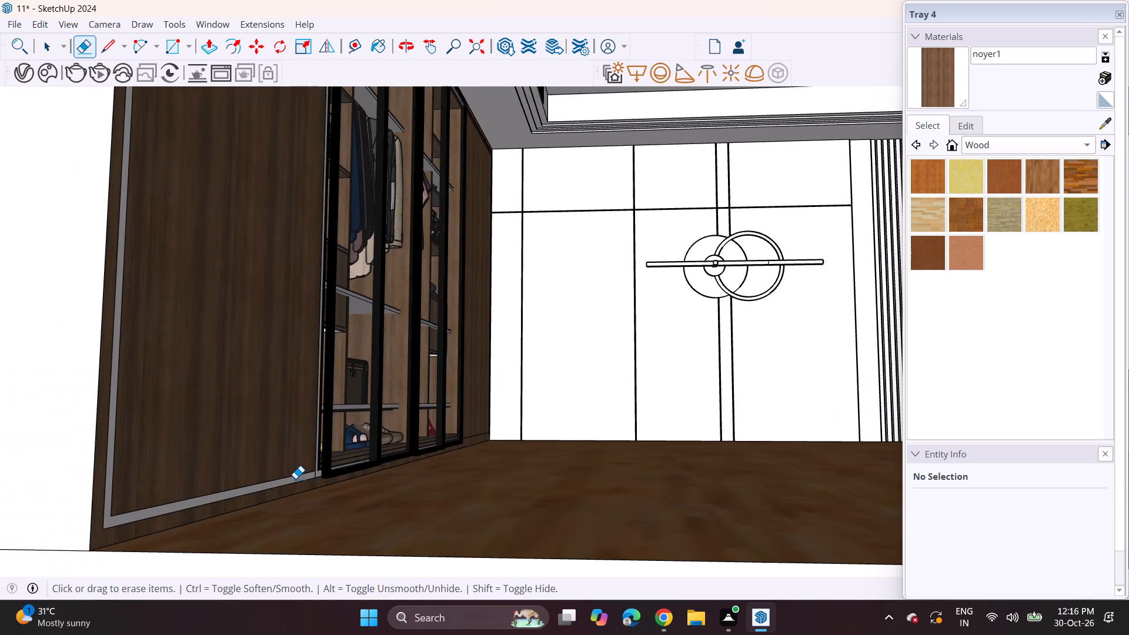
click(934, 93)
click(130, 519)
scroll(101, 527, down, 9)
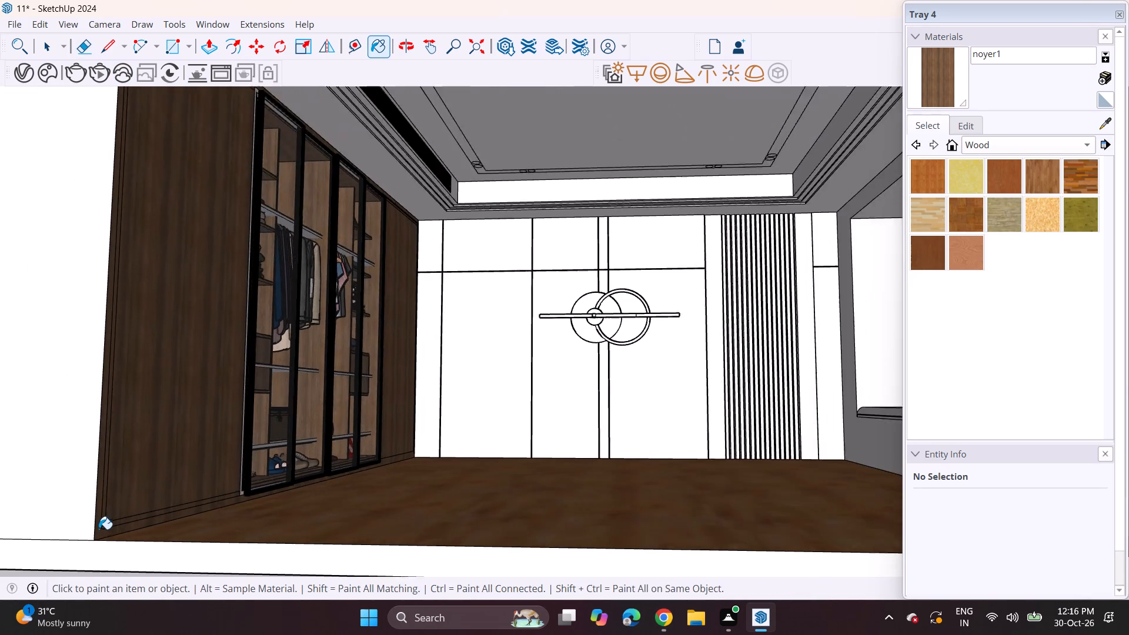
Erase the extra edge line along the base of the large panel at the wardrobe's near end.
scroll(115, 533, up, 8)
scroll(115, 532, down, 11)
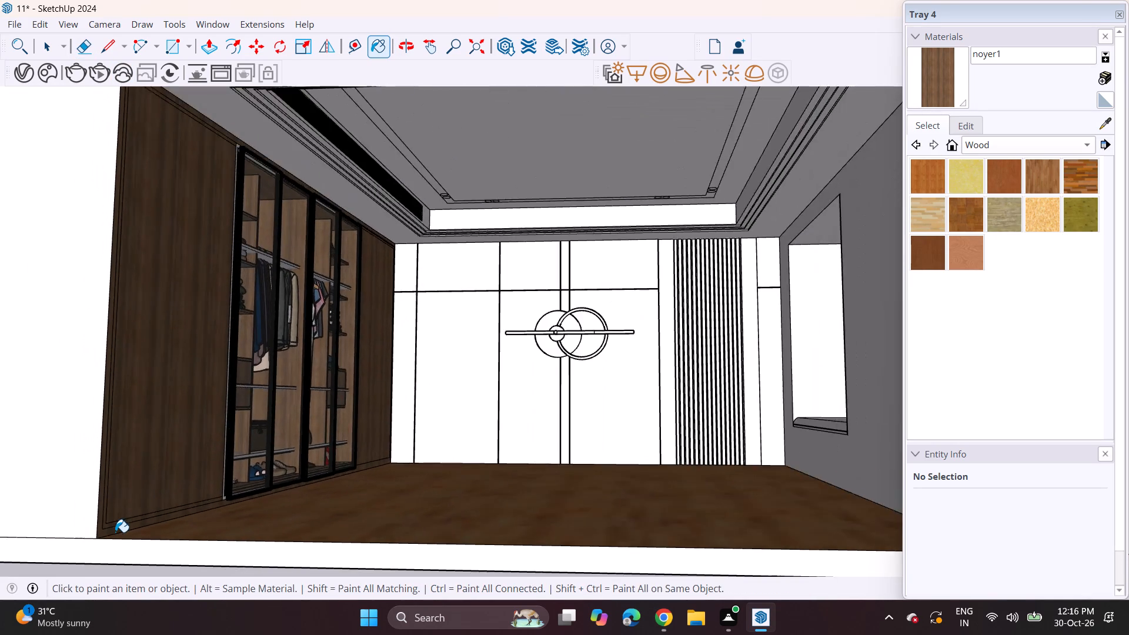
scroll(115, 532, down, 2)
scroll(115, 529, up, 9)
click(85, 48)
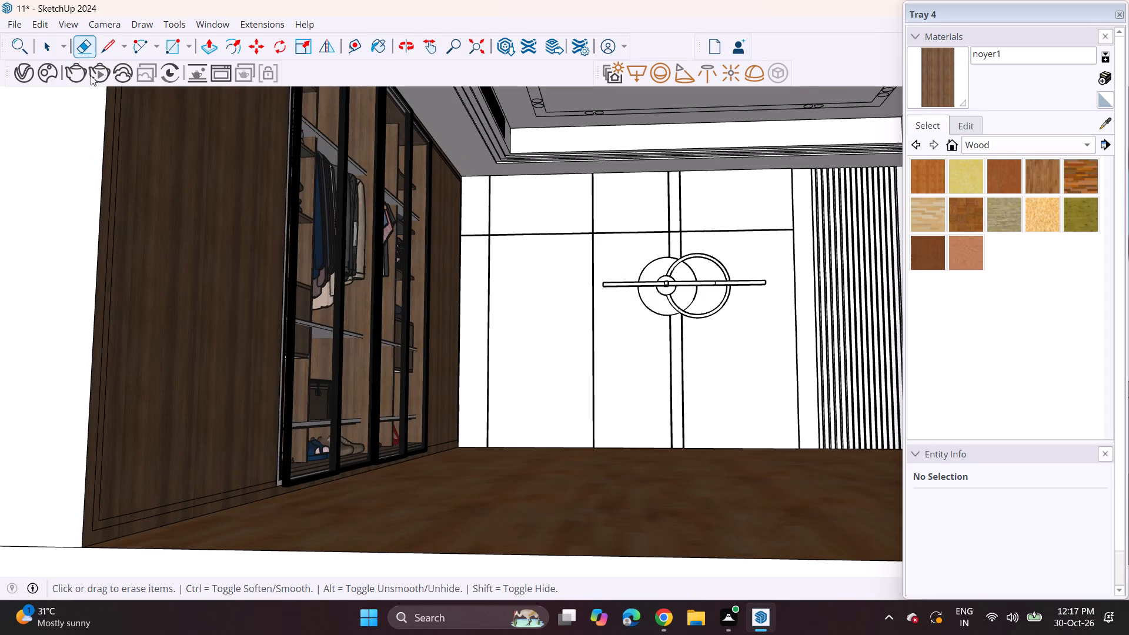
scroll(103, 474, up, 3)
scroll(96, 533, up, 2)
click(98, 547)
Paint the gray vertical strip between the large near panel and the wardrobe's black frame with noyer1.
scroll(96, 550, down, 4)
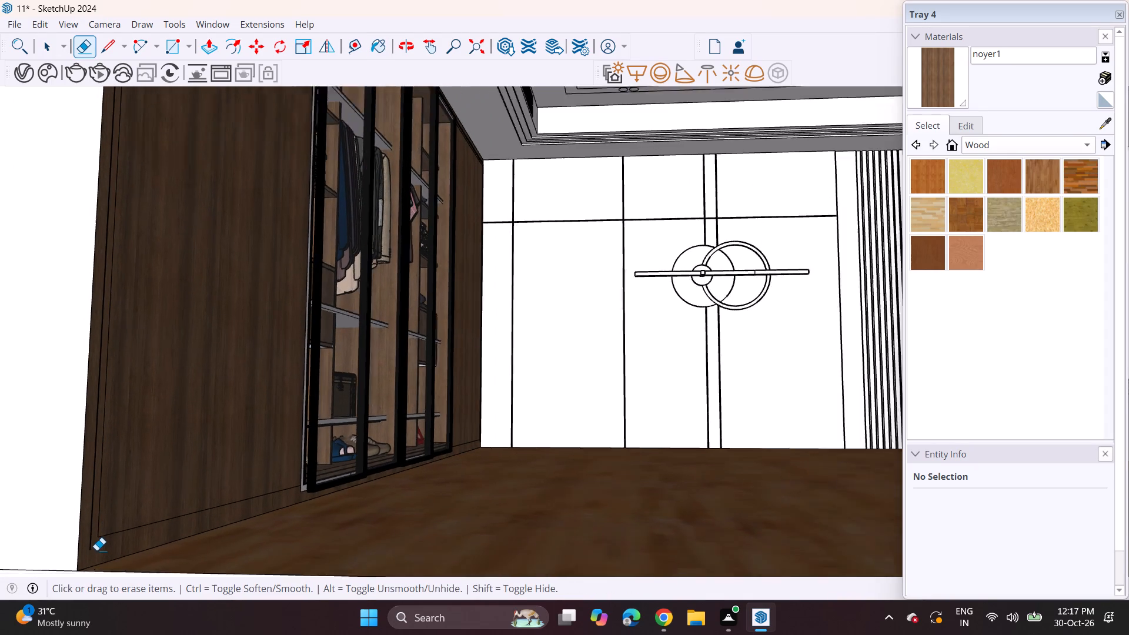
scroll(96, 550, down, 14)
shift+middle_drag(108, 526, 97, 523)
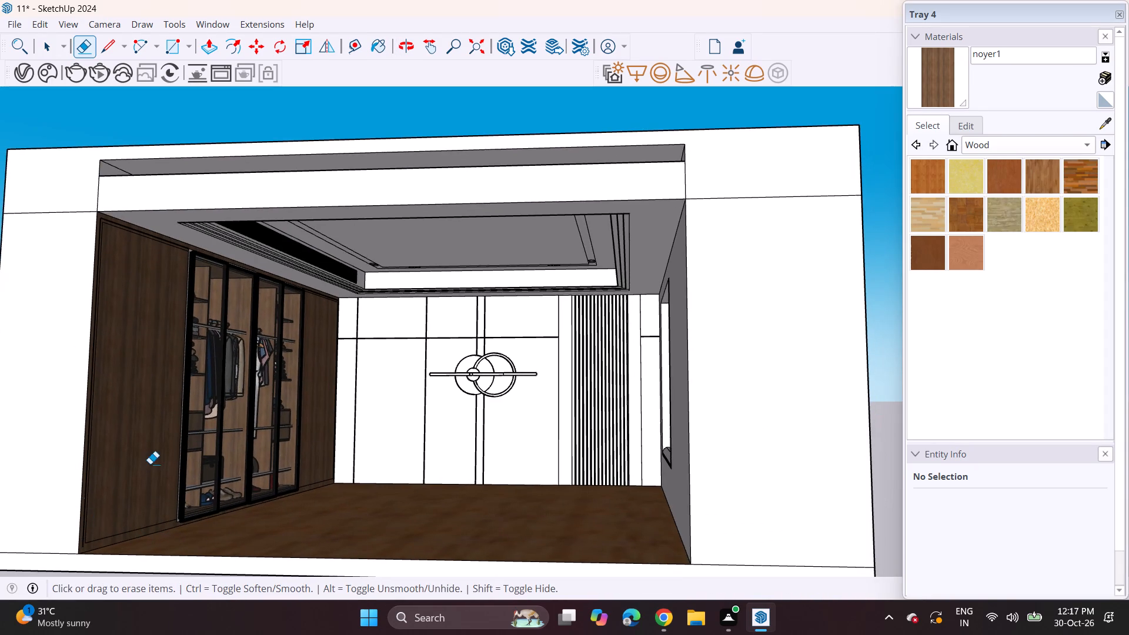
scroll(150, 464, up, 4)
scroll(204, 442, up, 16)
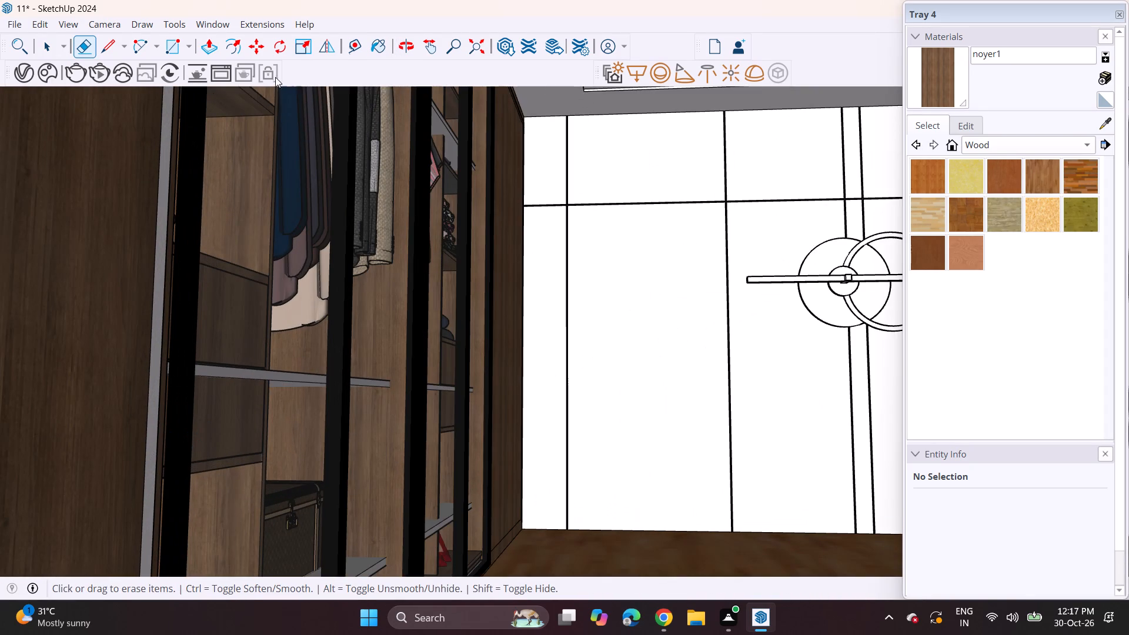
click(940, 85)
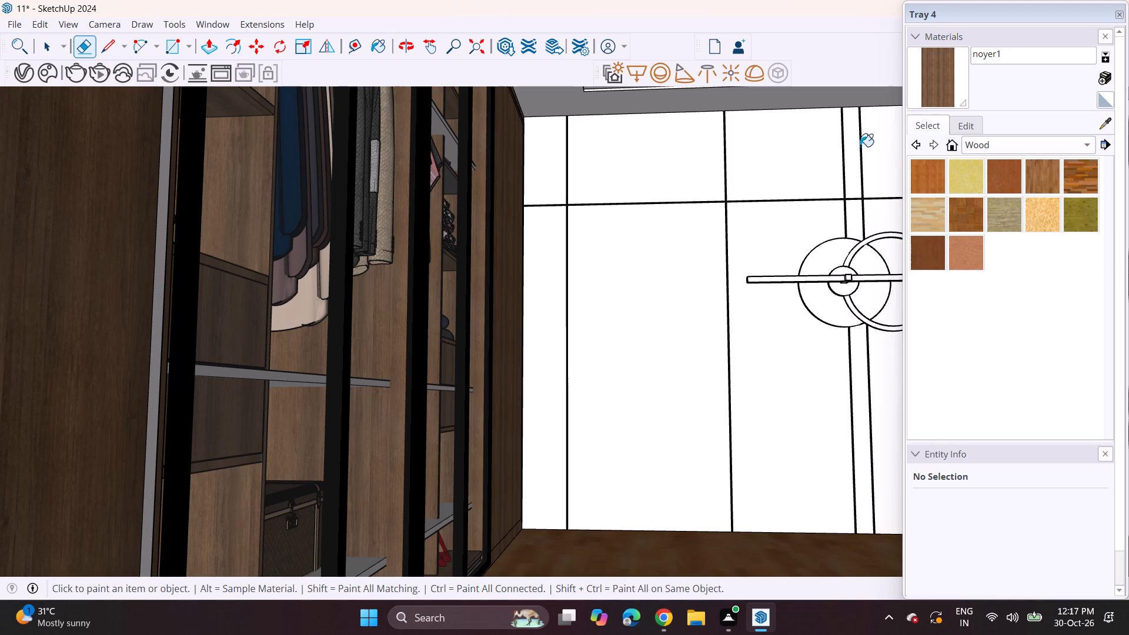
click(155, 381)
Paint the gray front edge, underside and top of the middle shelf in the wardrobe's near bay with noyer1.
scroll(168, 374, up, 3)
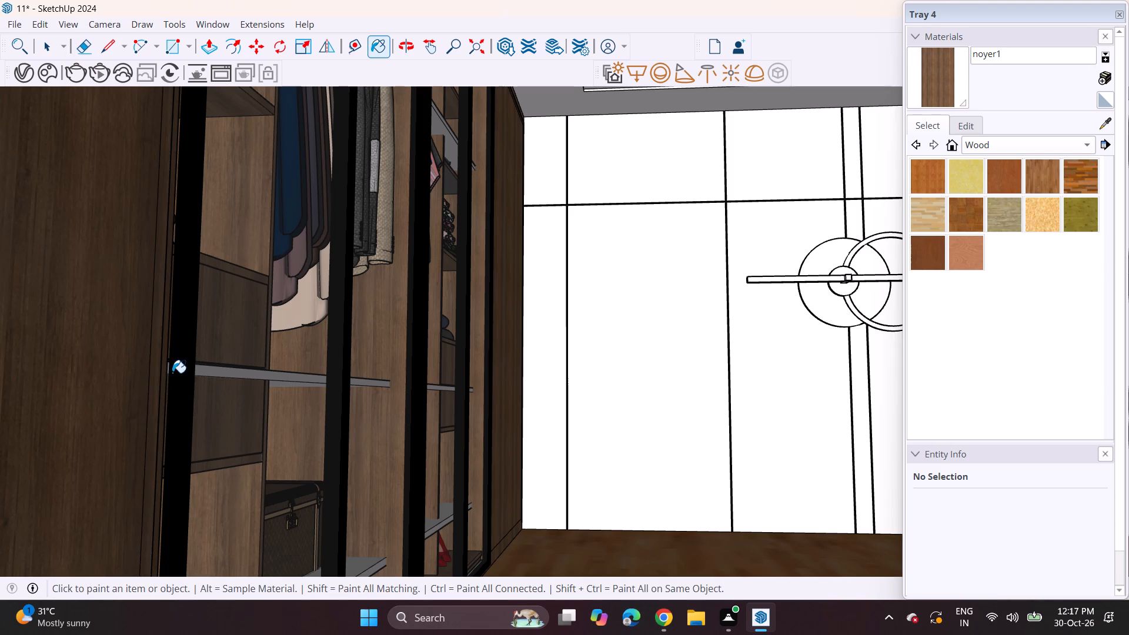
scroll(172, 373, up, 2)
scroll(343, 349, up, 3)
scroll(320, 393, up, 4)
middle_drag(171, 403, 262, 393)
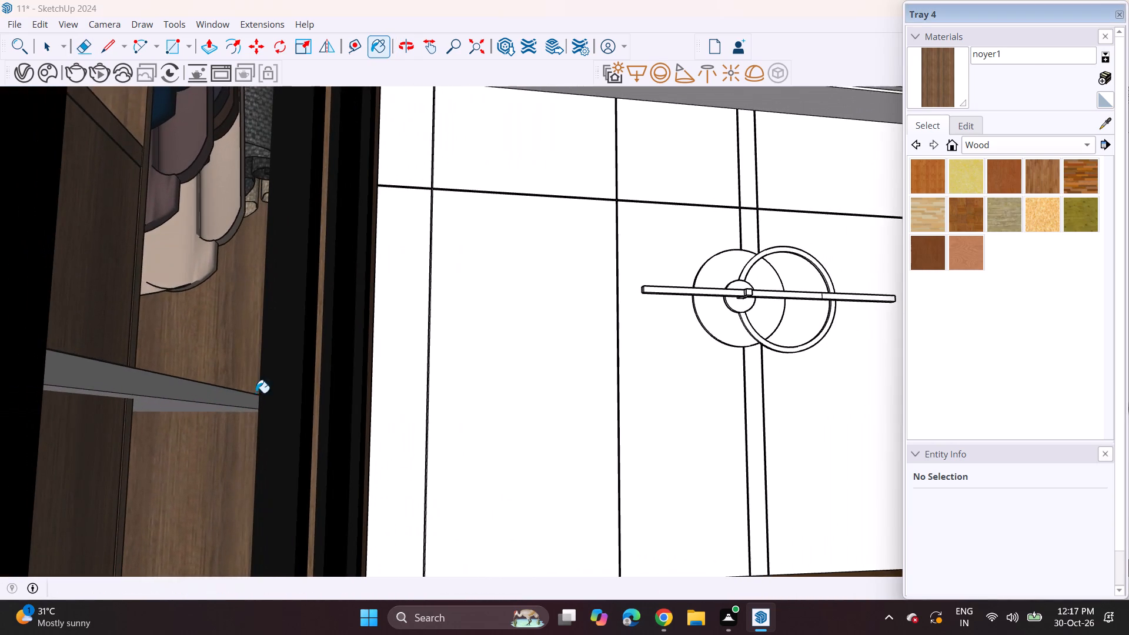
shift+middle_drag(231, 402, 409, 407)
click(278, 394)
click(265, 414)
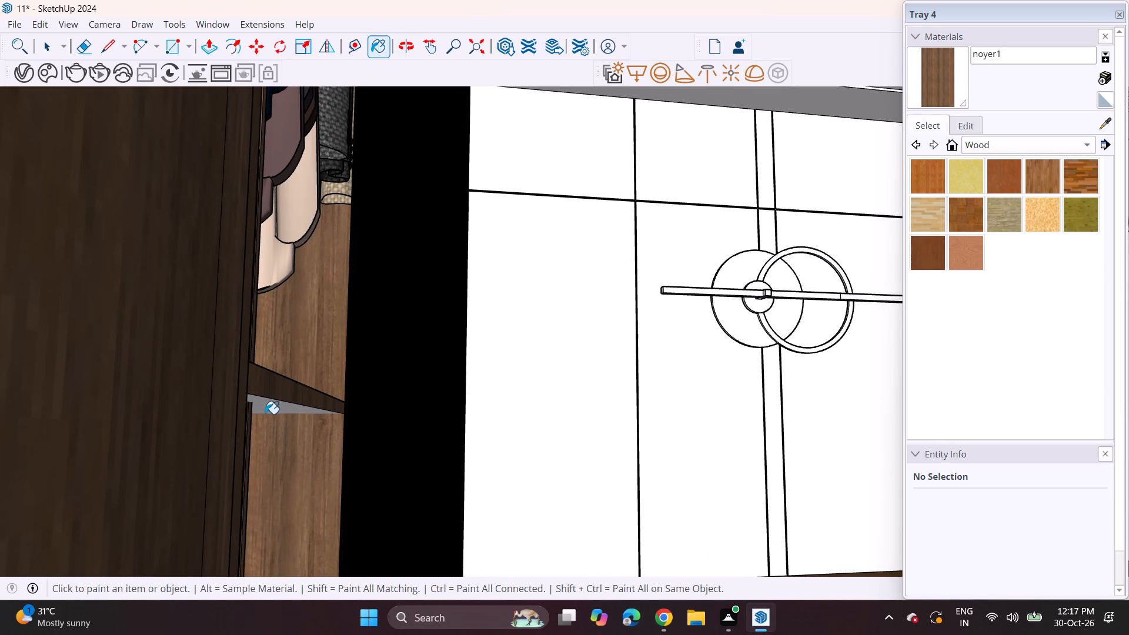
middle_drag(278, 385, 279, 468)
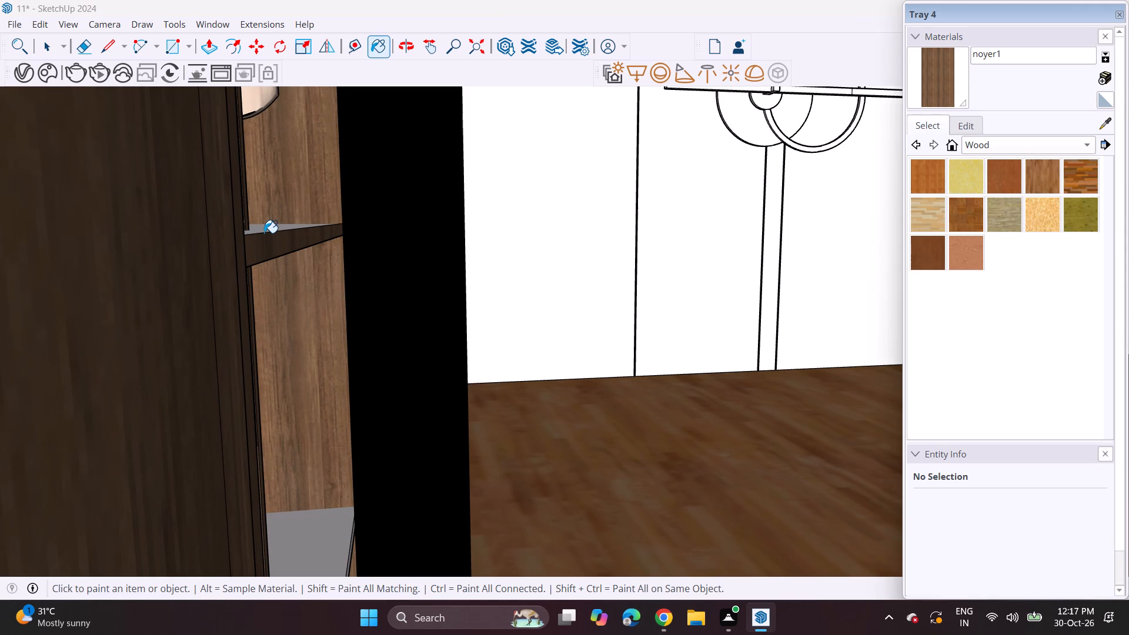
click(264, 233)
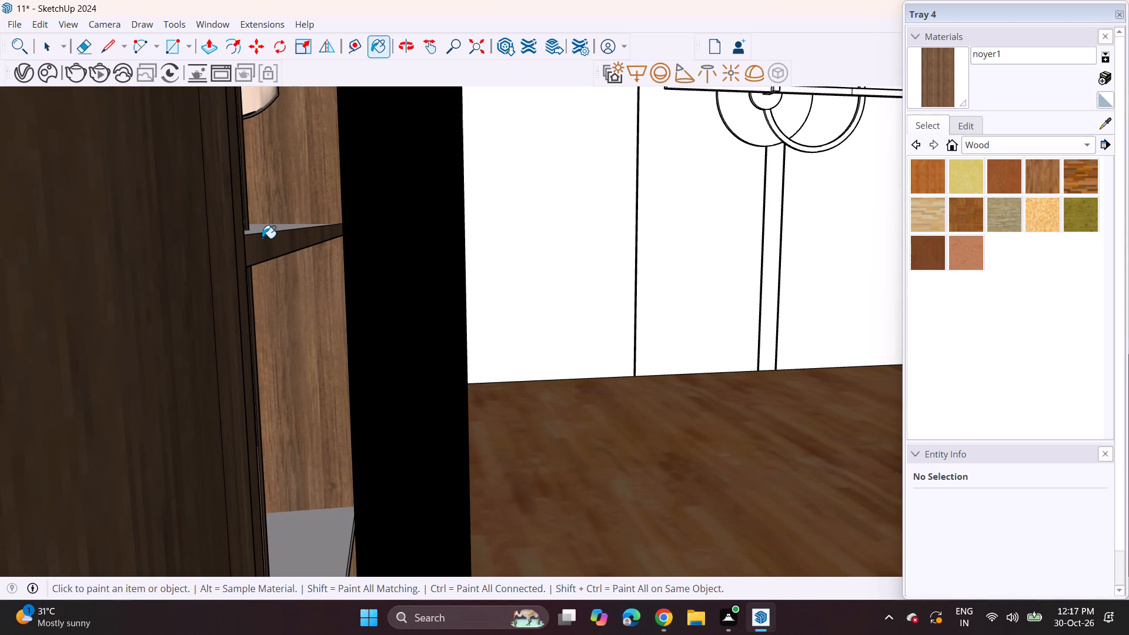
scroll(259, 187, up, 2)
click(271, 250)
Paint the gray faces of the lower shelf above the shoes in the wardrobe's near bay with noyer1.
scroll(279, 387, down, 5)
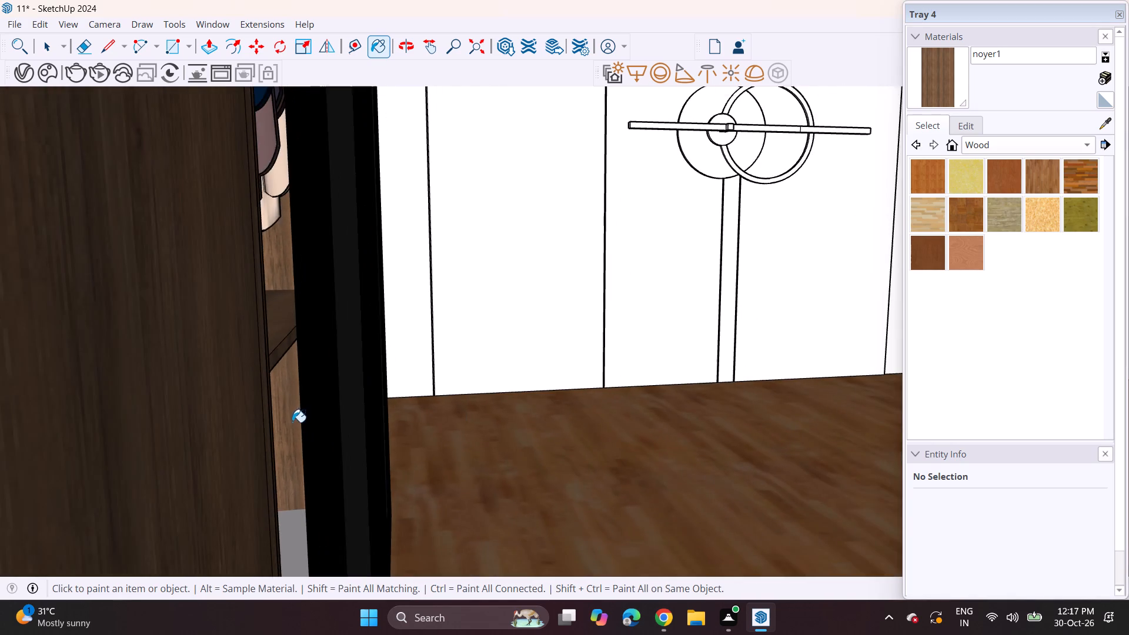
shift+middle_drag(280, 420, 273, 171)
scroll(303, 313, up, 4)
scroll(300, 369, down, 1)
middle_drag(300, 369, 291, 217)
click(270, 387)
scroll(263, 316, down, 3)
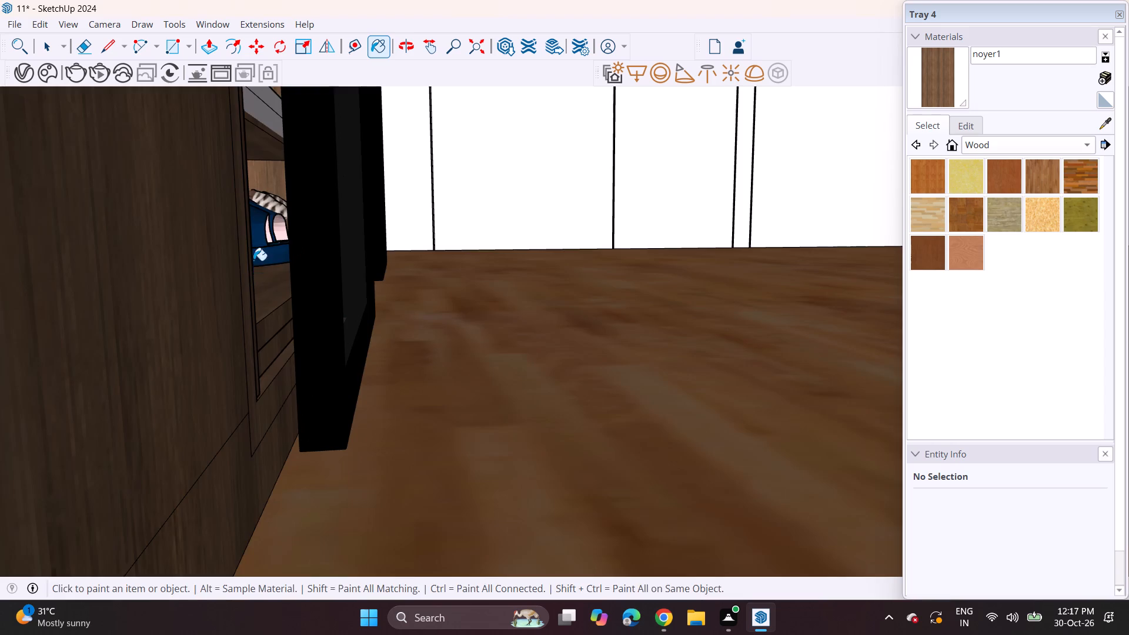
shift+middle_drag(256, 260, 283, 465)
click(298, 333)
click(298, 306)
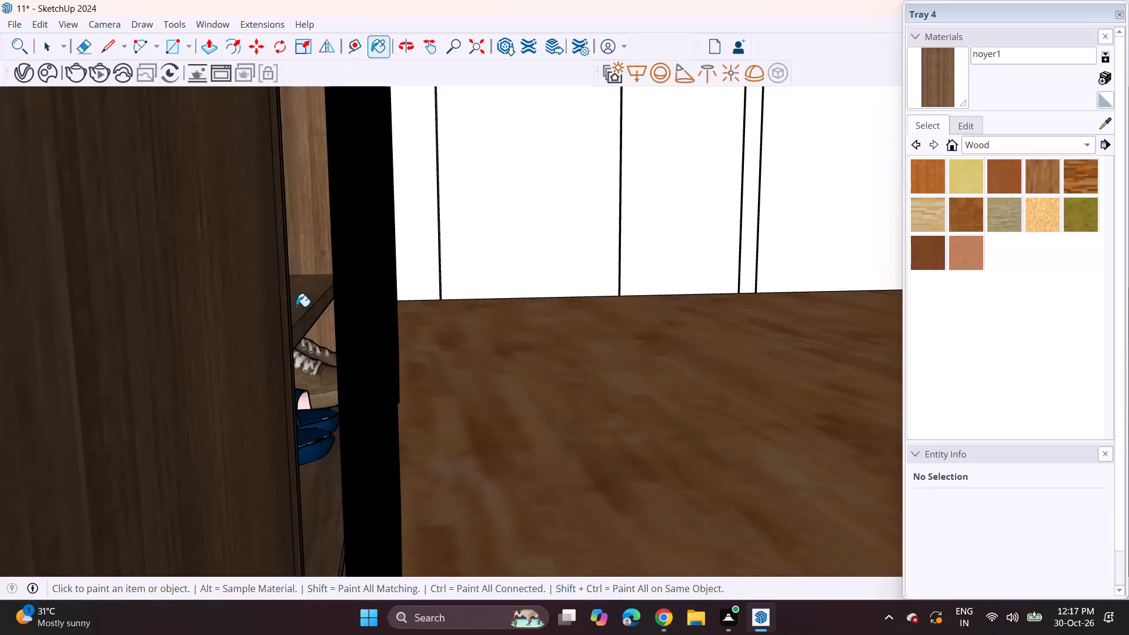
middle_drag(312, 425, 300, 283)
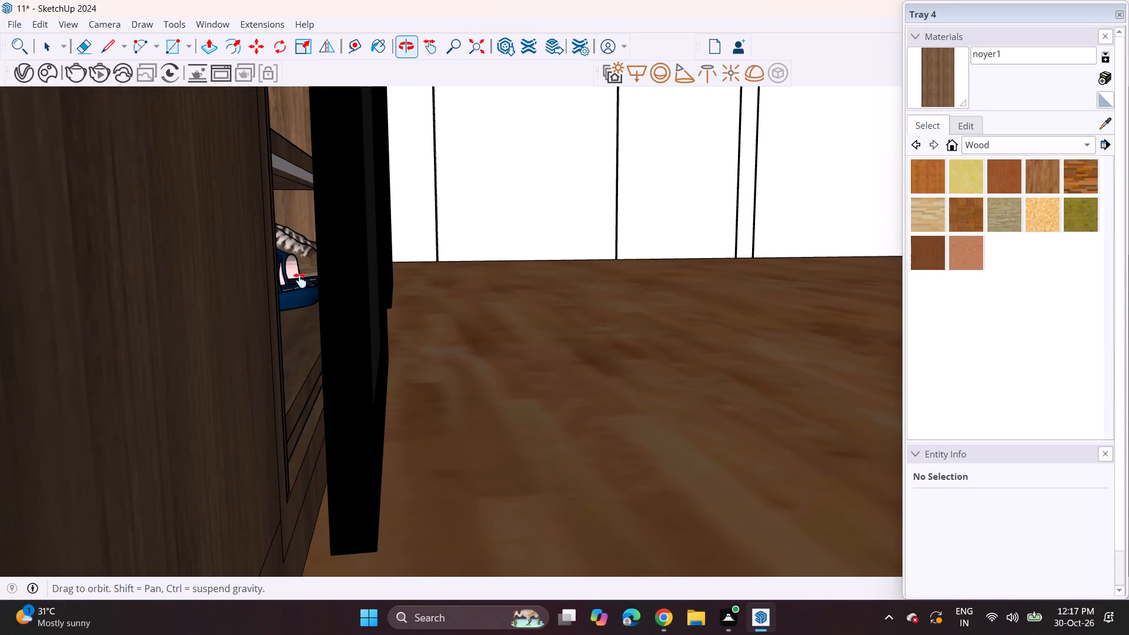
click(298, 172)
Paint the gray faces of the upper shelf above the hanging clothes in the wardrobe with noyer1.
shift+middle_drag(279, 132, 282, 499)
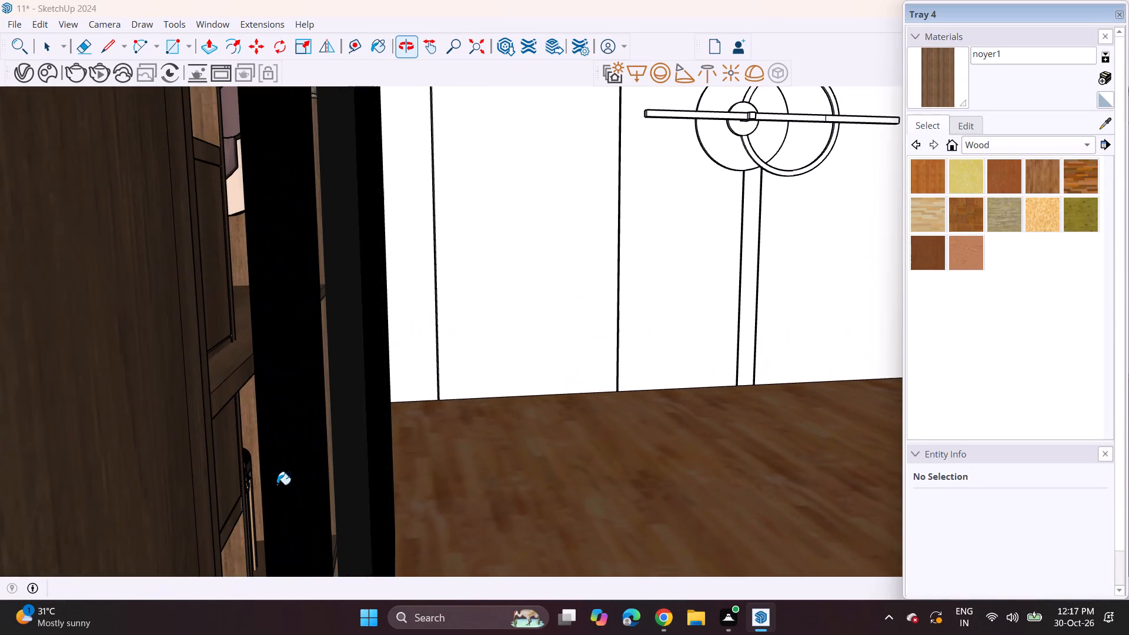
shift+middle_drag(238, 339, 288, 586)
shift+scroll(263, 393, down, 1)
shift+middle_drag(278, 208, 274, 327)
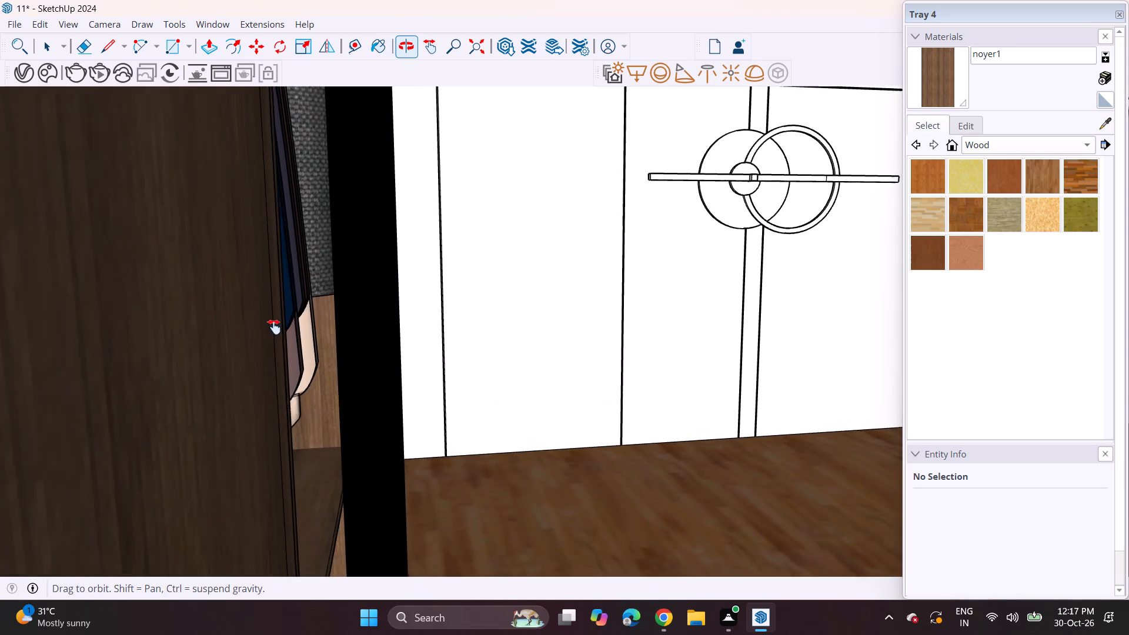
shift+middle_drag(274, 327, 265, 570)
scroll(288, 251, down, 3)
shift+middle_drag(273, 204, 249, 520)
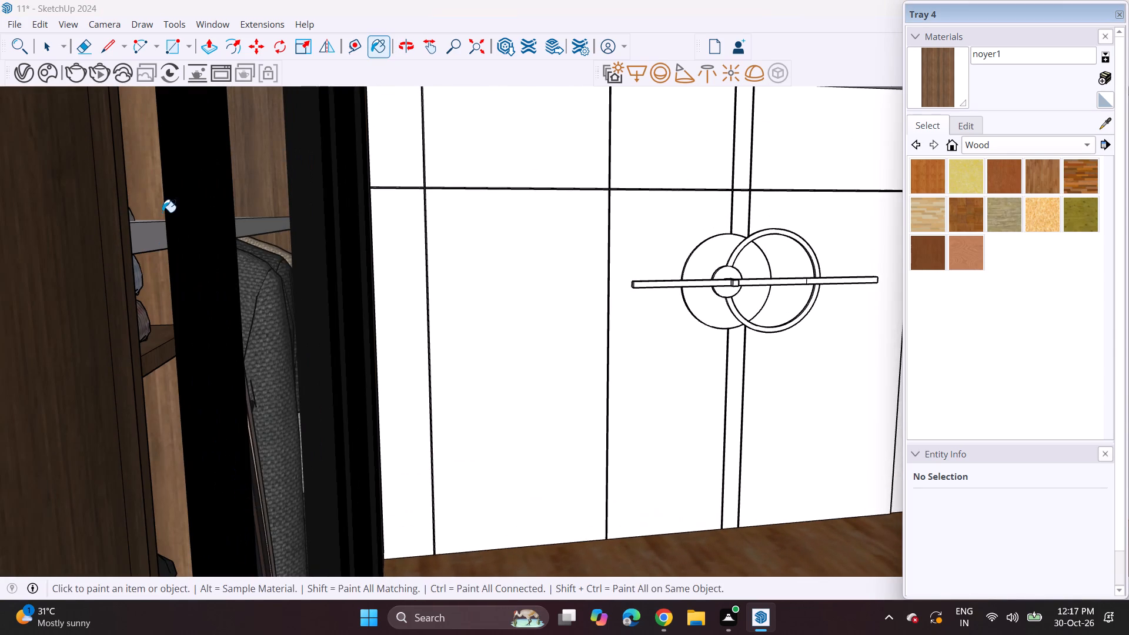
shift+middle_drag(169, 213, 196, 259)
click(169, 246)
click(169, 263)
middle_drag(171, 293, 169, 257)
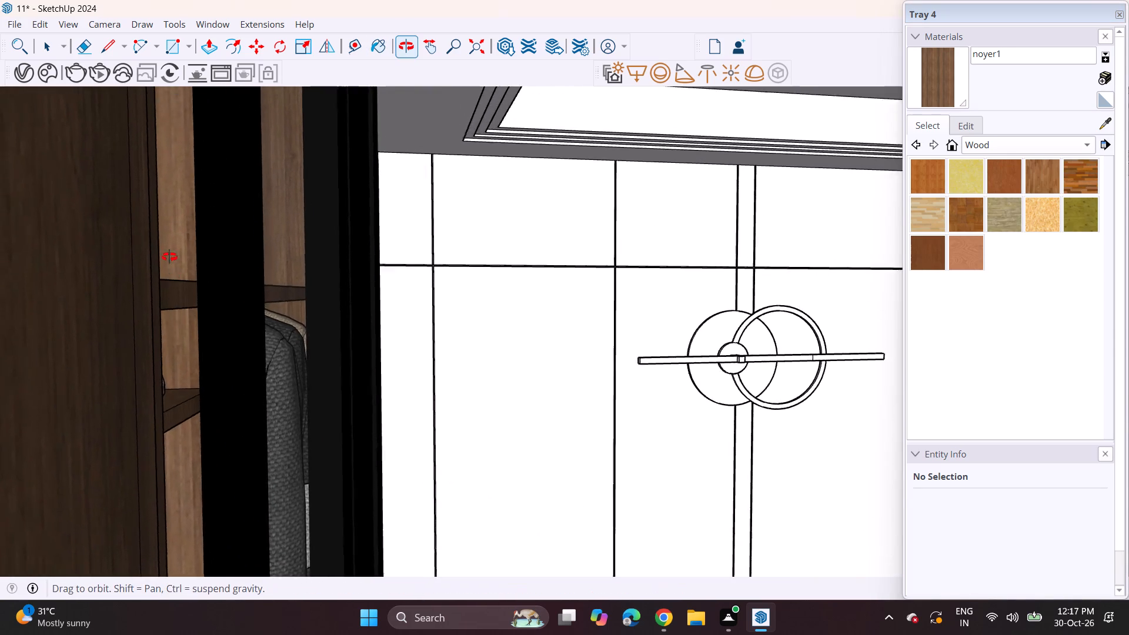
middle_drag(169, 257, 171, 206)
click(159, 382)
Paint the gray strips under the wardrobe's header, behind the top of the black door frames, with noyer1.
shift+middle_drag(185, 209, 177, 386)
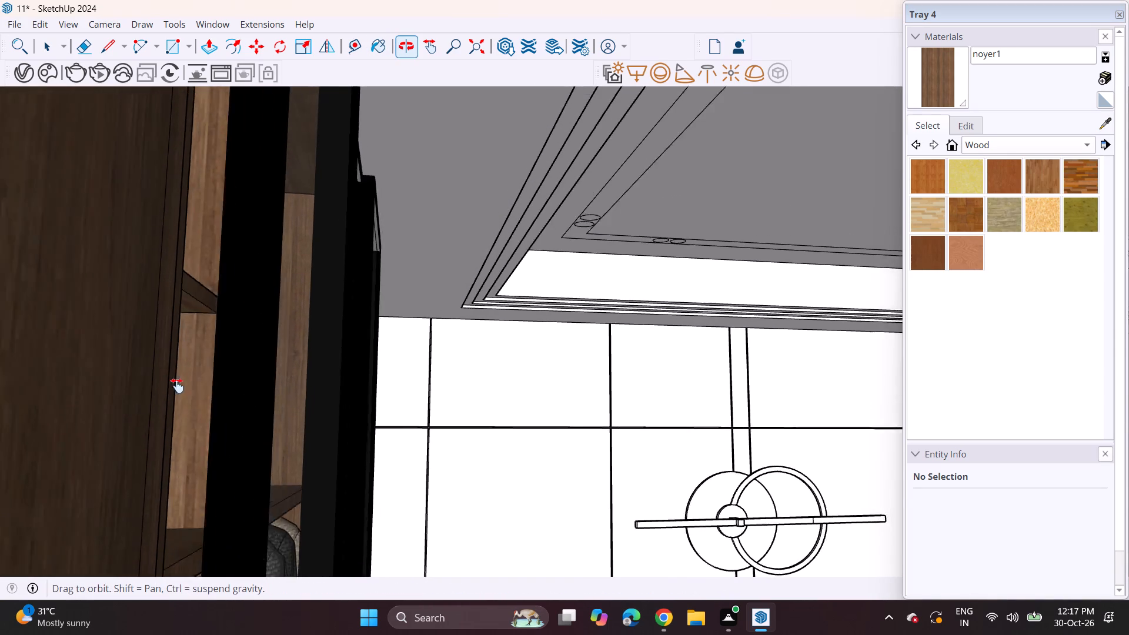
shift+middle_drag(177, 386, 140, 616)
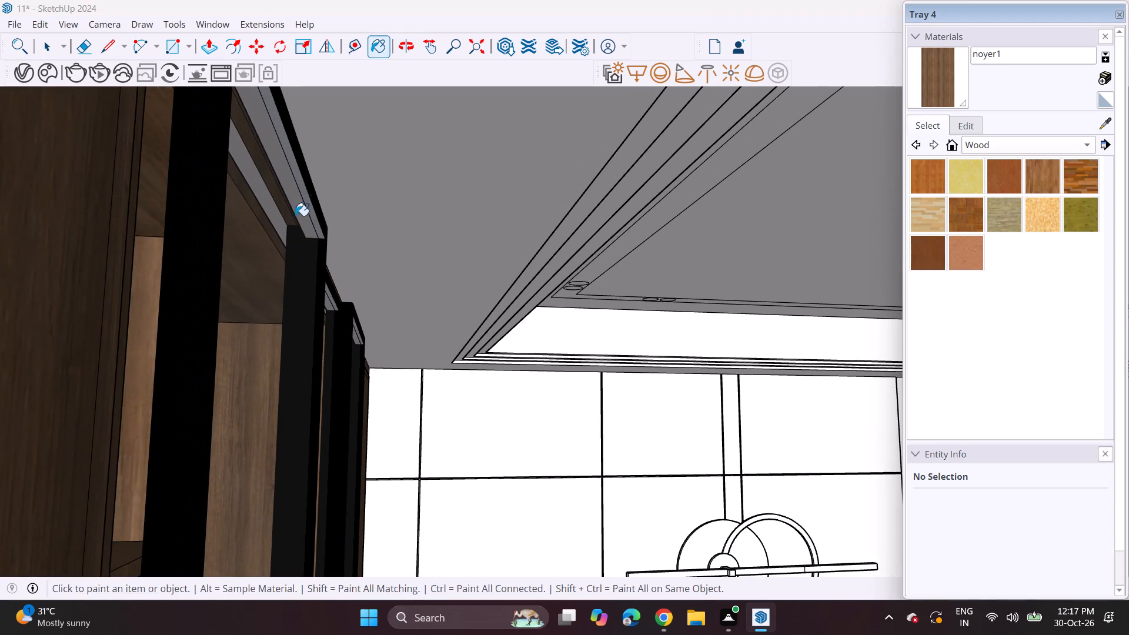
click(298, 196)
click(300, 186)
click(304, 186)
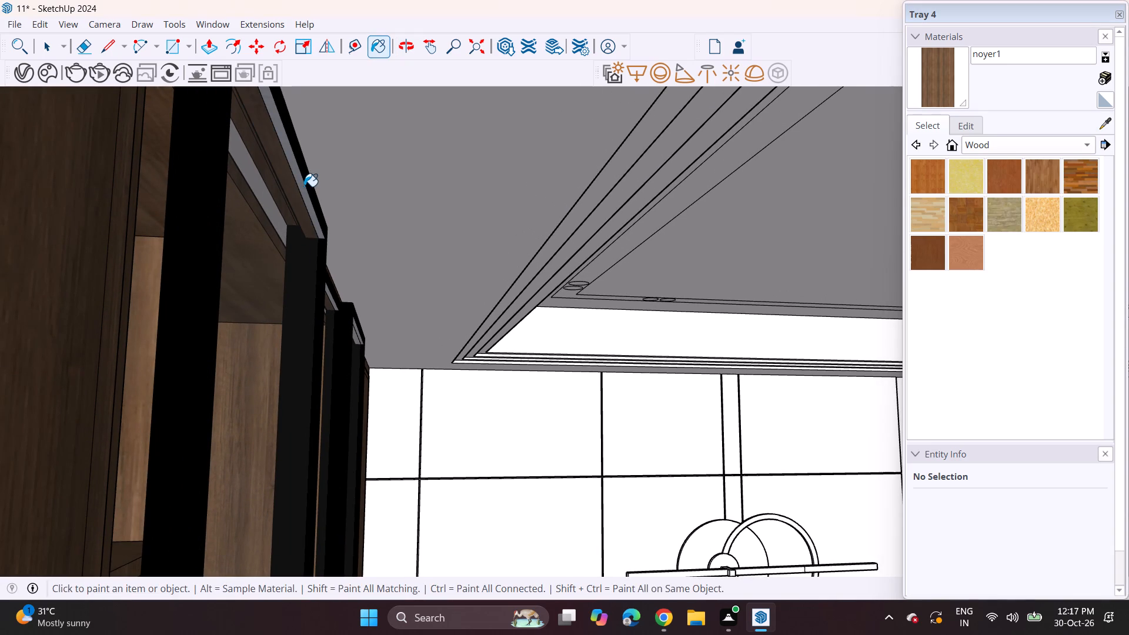
scroll(304, 186, up, 3)
shift+middle_drag(241, 185, 397, 355)
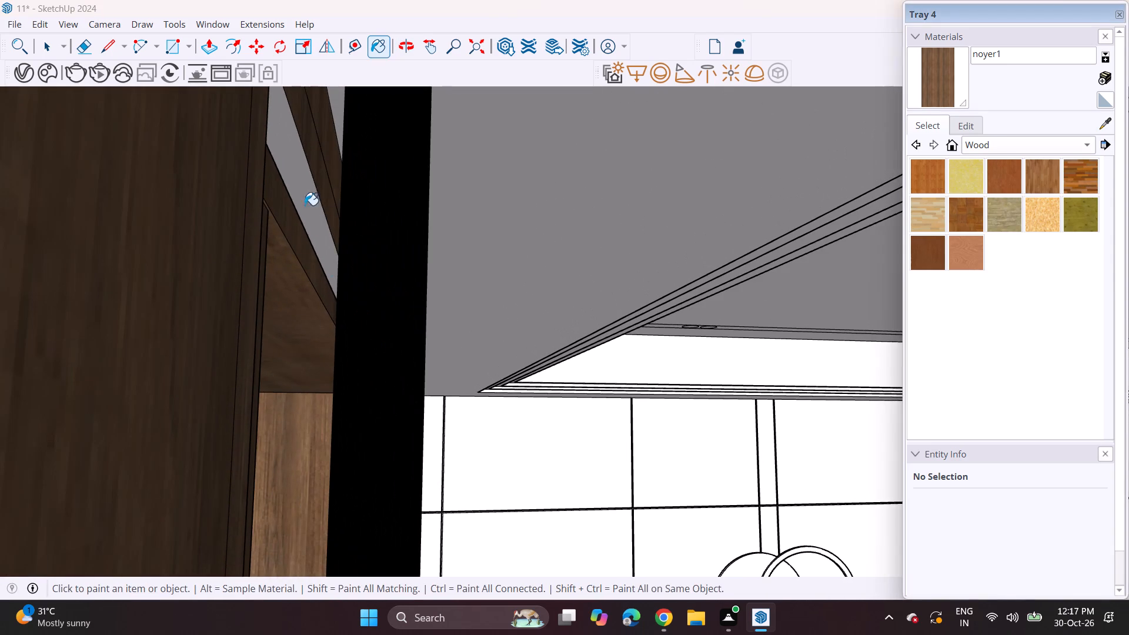
click(298, 171)
scroll(298, 179, down, 5)
Paint the remaining gray strip at the top of the far bay and the wardrobe's gray back panel with noyer1.
middle_drag(337, 267, 0, 183)
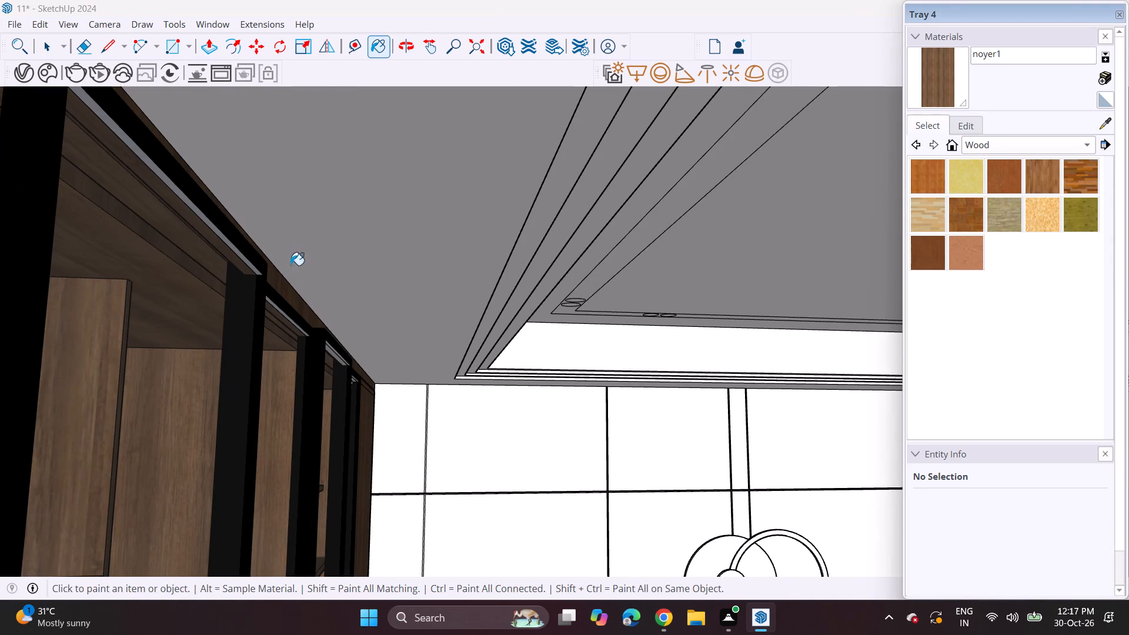
middle_drag(239, 270, 48, 295)
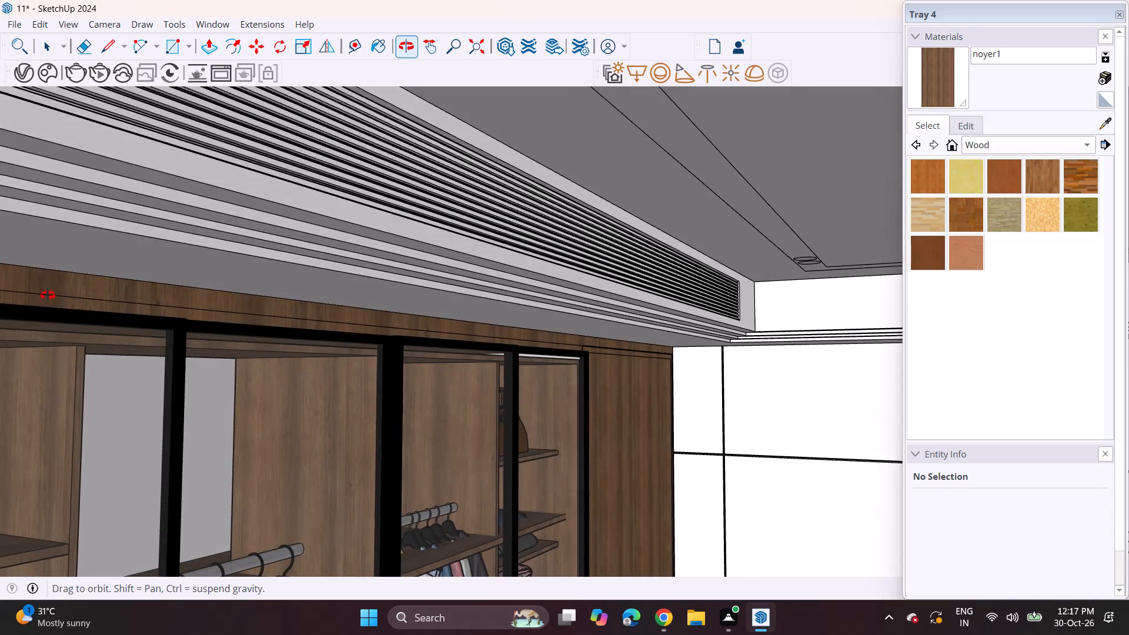
middle_drag(48, 295, 0, 232)
scroll(16, 279, up, 1)
scroll(612, 402, up, 4)
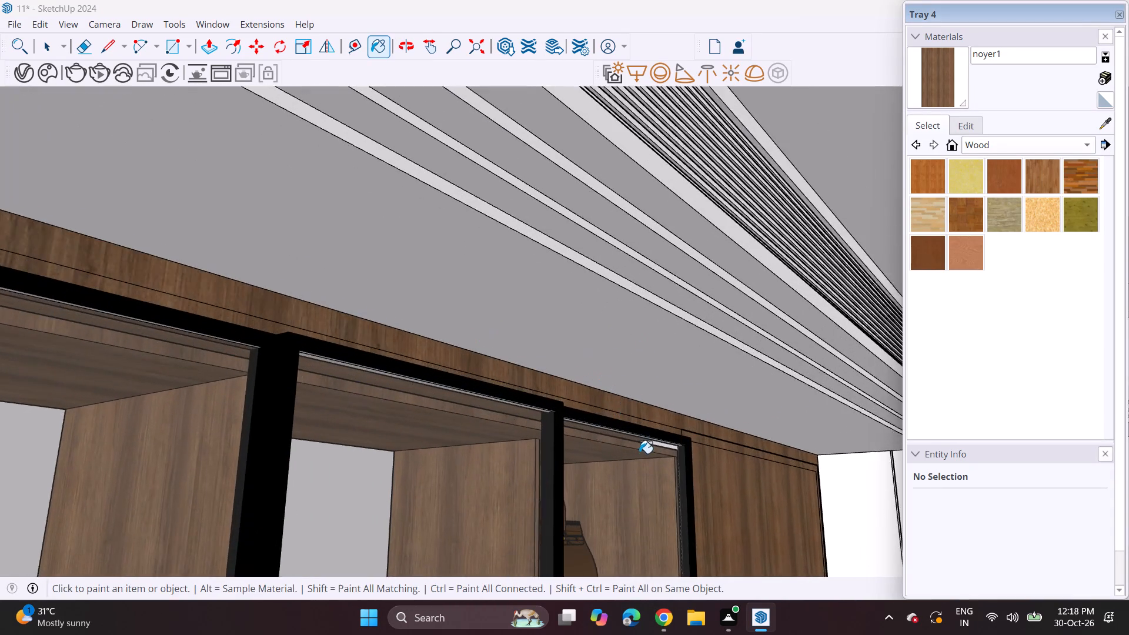
scroll(639, 453, up, 16)
middle_drag(619, 433, 734, 442)
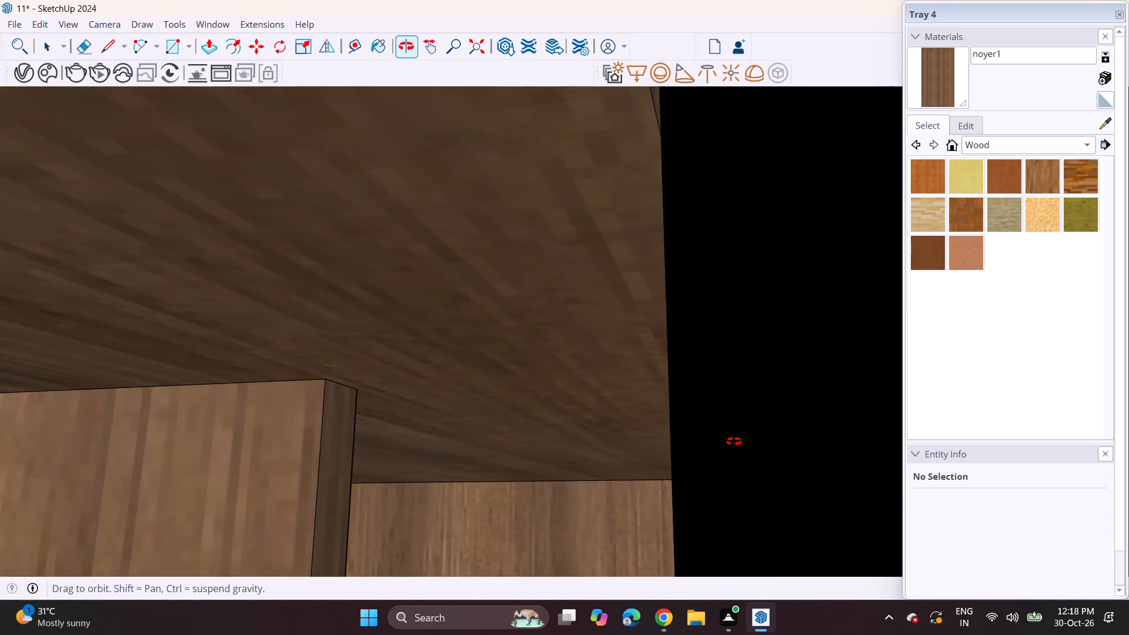
middle_drag(734, 442, 736, 474)
click(581, 426)
scroll(568, 429, down, 4)
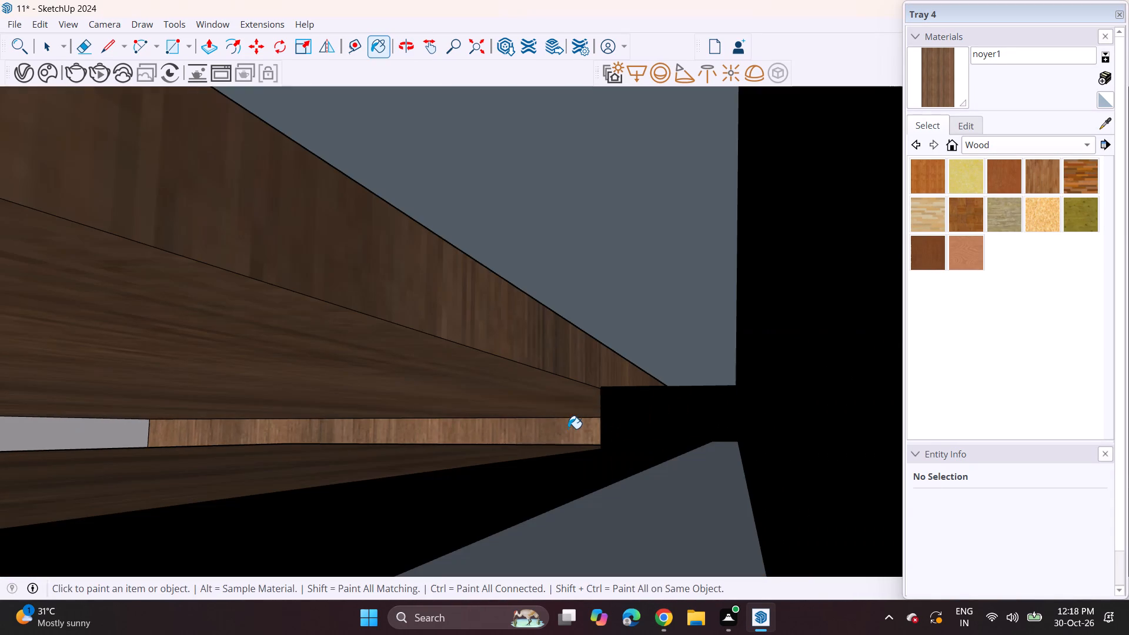
click(72, 429)
Paint the gray vertical strip between the wardrobe's black frame and the far wood panel with noyer1.
middle_drag(100, 453, 0, 450)
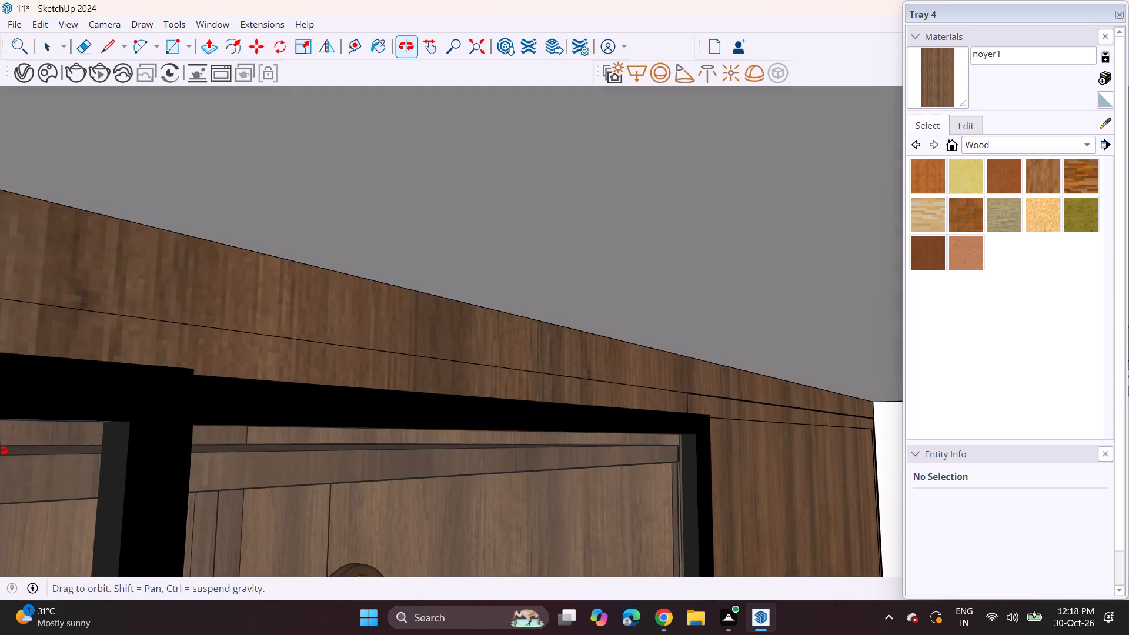
middle_drag(0, 450, 0, 457)
middle_drag(622, 448, 189, 446)
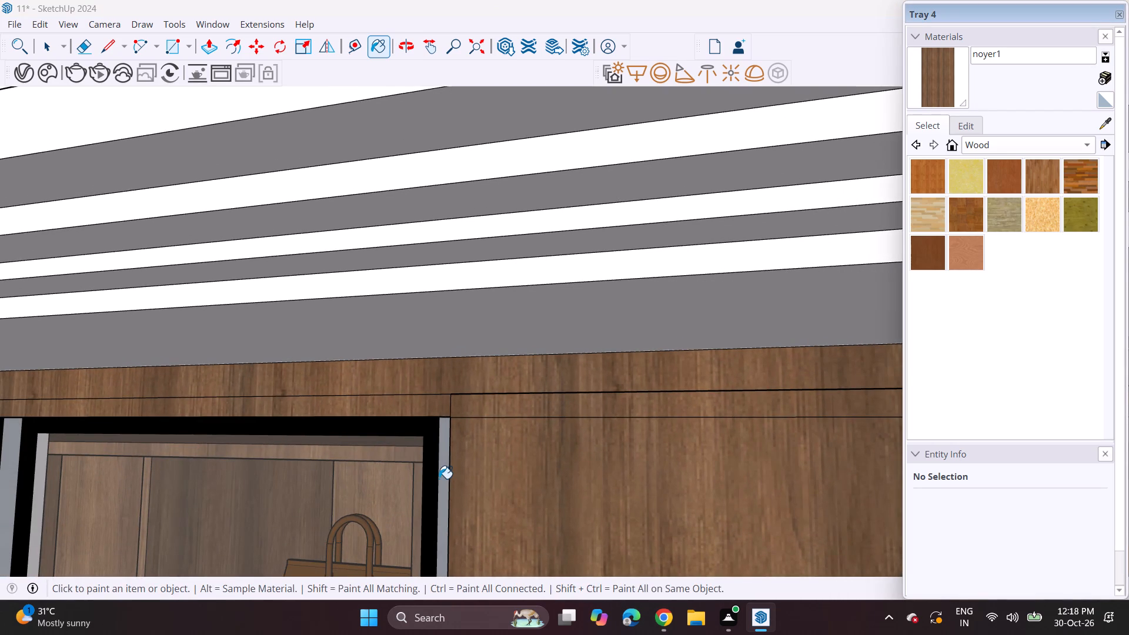
click(445, 479)
click(446, 500)
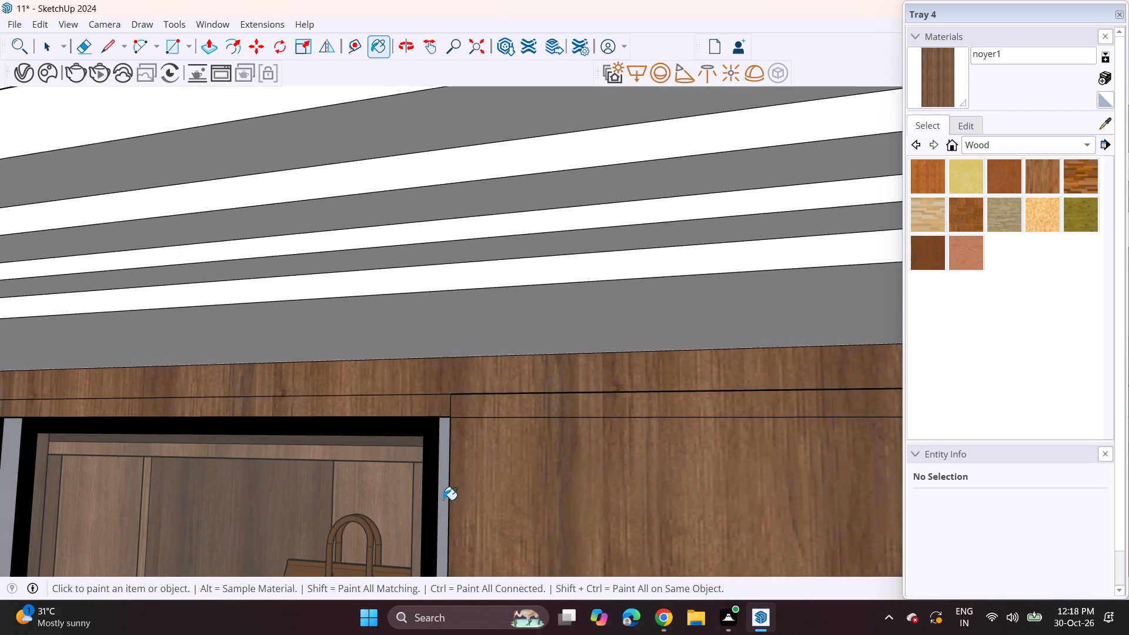
Paint the bedroom floor with noyer1 in place of its current wood material.
scroll(443, 500, up, 4)
scroll(441, 500, down, 5)
middle_drag(312, 524, 685, 424)
scroll(694, 413, down, 7)
scroll(674, 420, up, 1)
scroll(672, 419, down, 2)
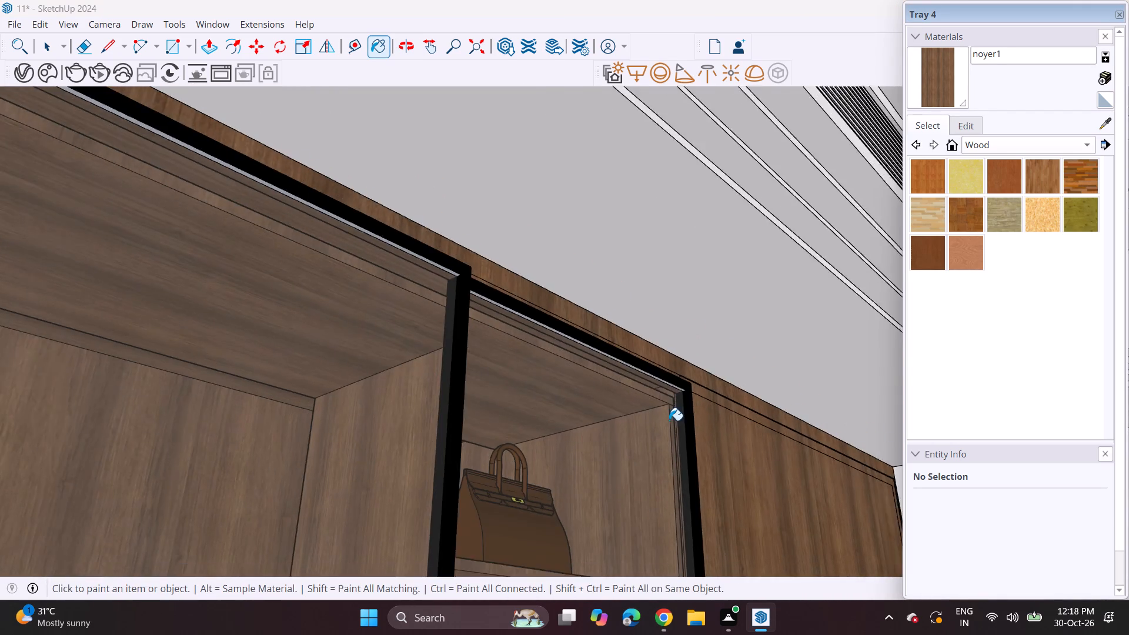
scroll(669, 420, down, 11)
scroll(653, 437, up, 1)
scroll(622, 437, down, 8)
middle_drag(513, 462, 662, 497)
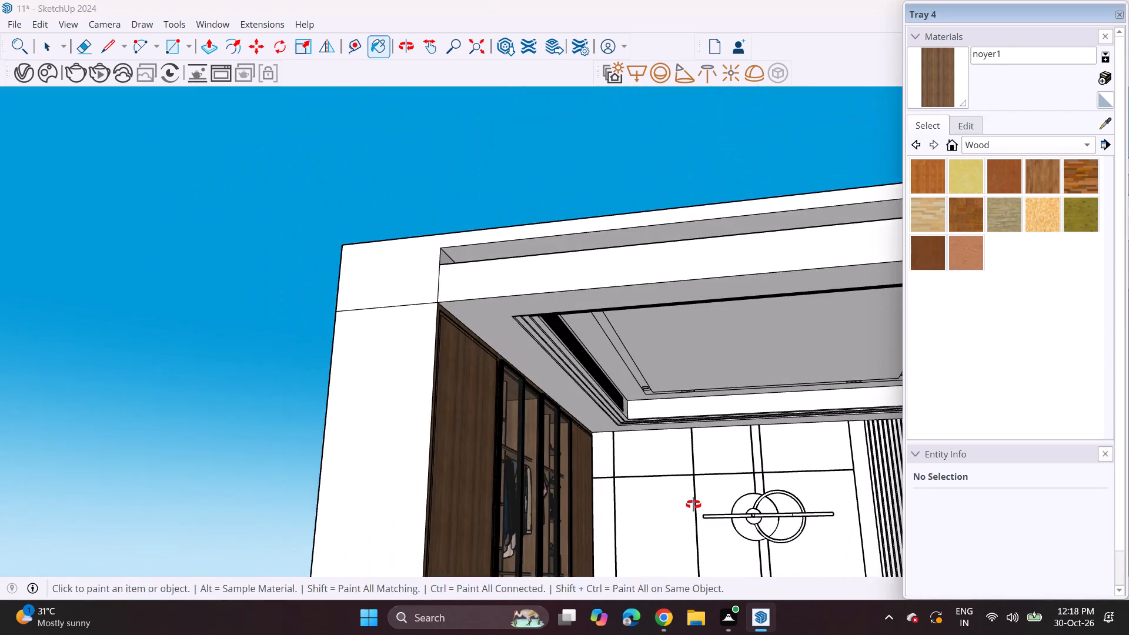
middle_drag(695, 506, 426, 441)
middle_drag(362, 426, 490, 475)
scroll(493, 477, down, 2)
scroll(494, 493, up, 1)
shift+middle_drag(529, 490, 482, 435)
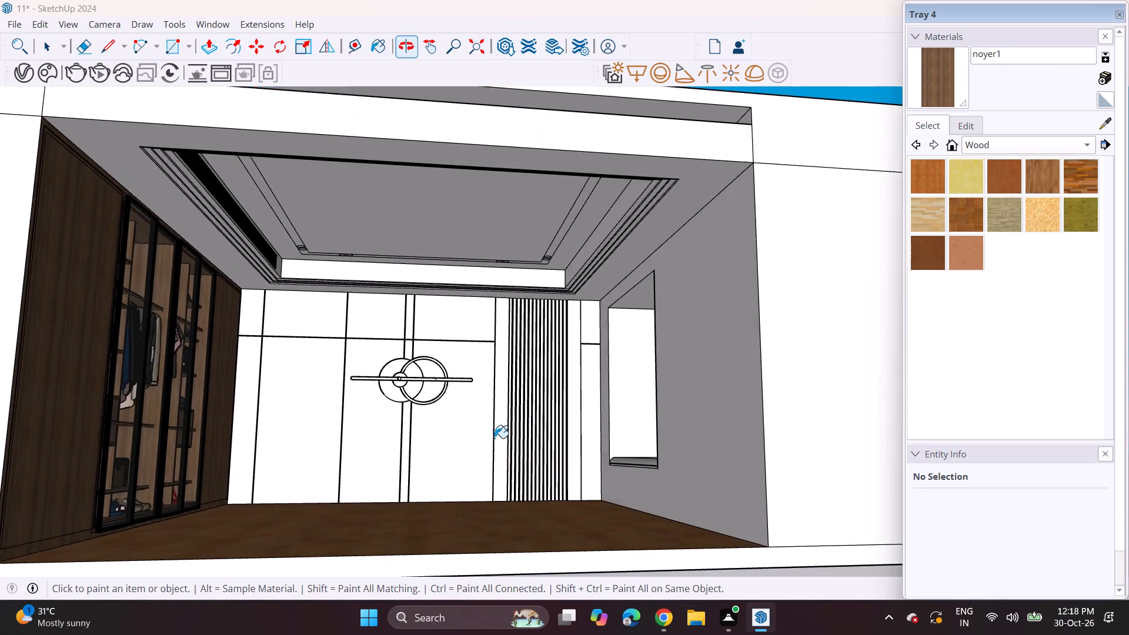
scroll(487, 445, up, 2)
middle_drag(483, 449, 473, 473)
shift+middle_drag(445, 502, 489, 447)
click(439, 510)
Rotate the floor's noyer1 texture about 90 degrees so the grain runs across the room, parallel to the back wall.
middle_drag(490, 452, 473, 473)
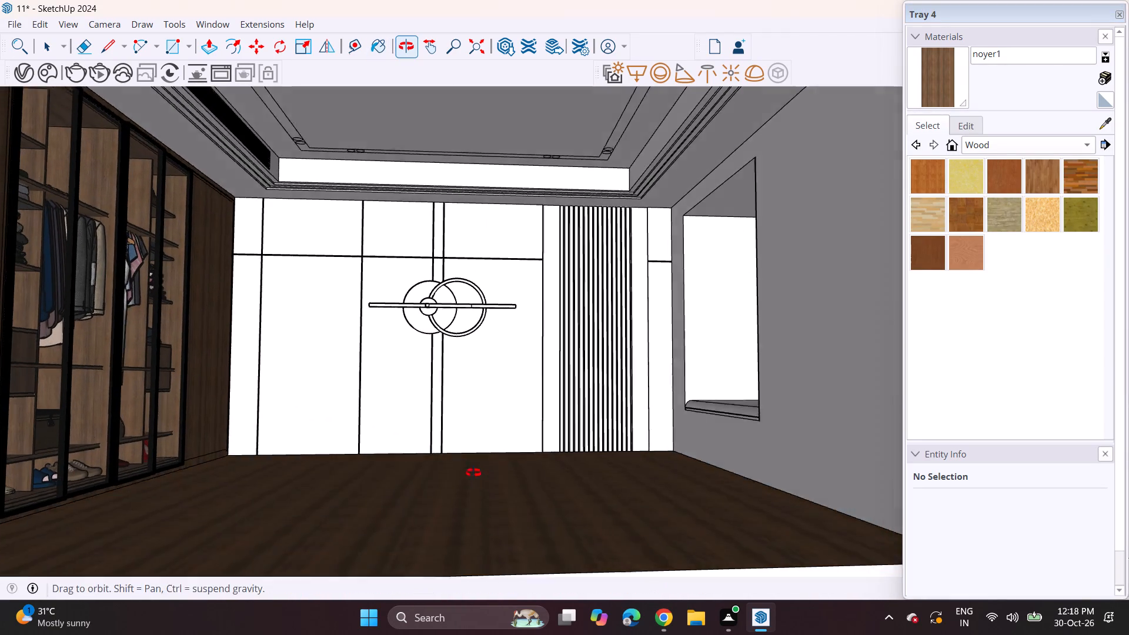
middle_drag(473, 473, 460, 485)
middle_drag(426, 473, 499, 467)
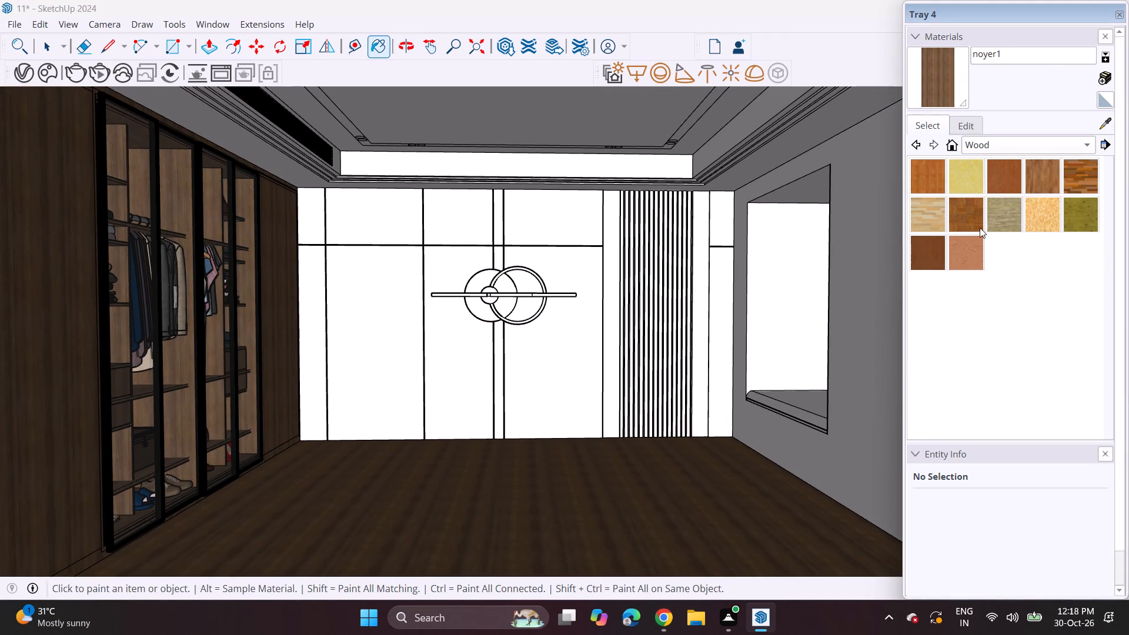
click(965, 125)
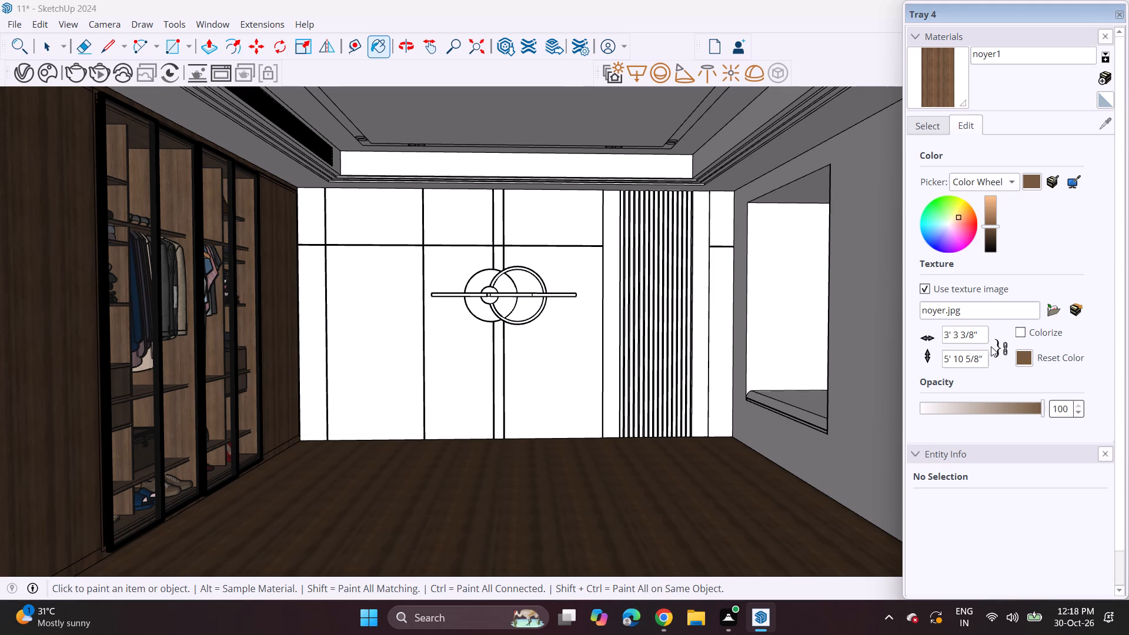
key(space)
right_click(528, 513)
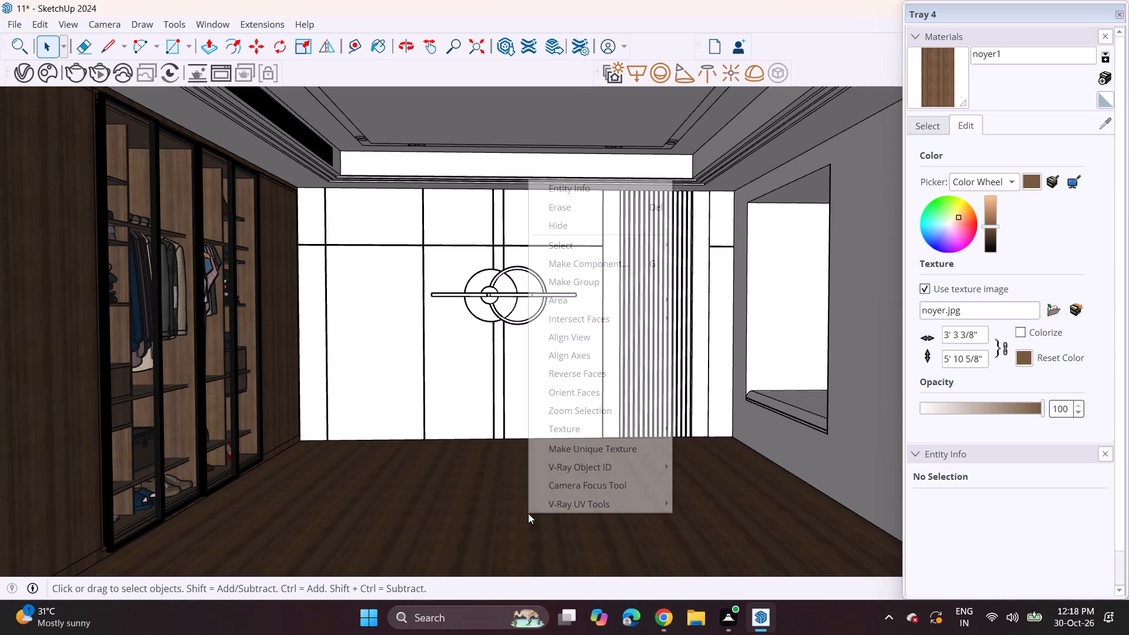
click(726, 429)
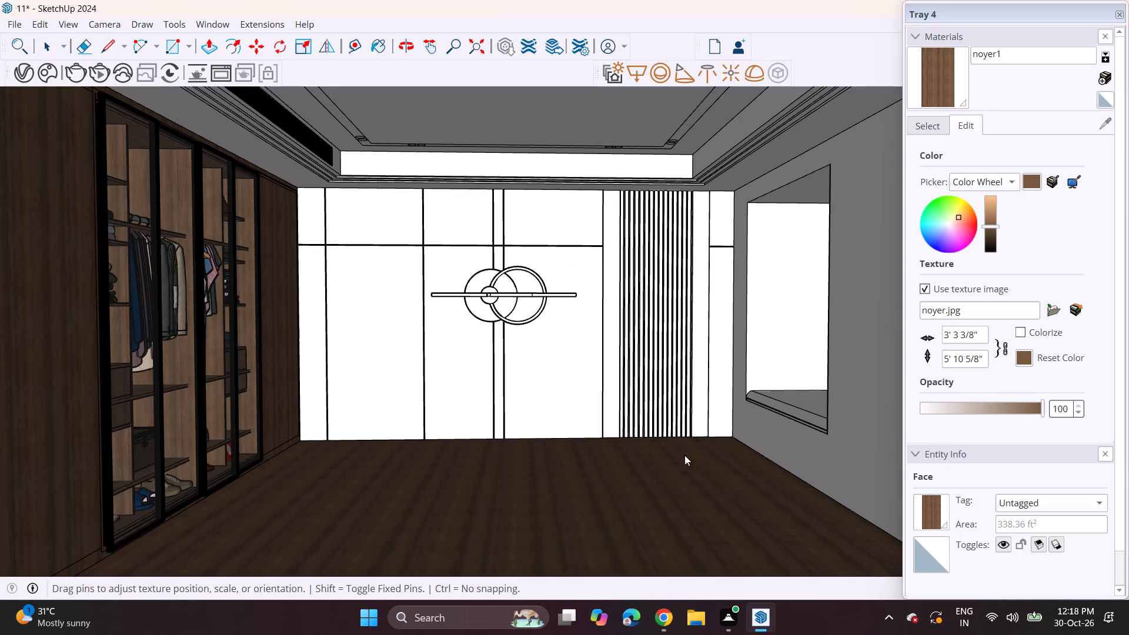
scroll(649, 466, down, 3)
click(577, 509)
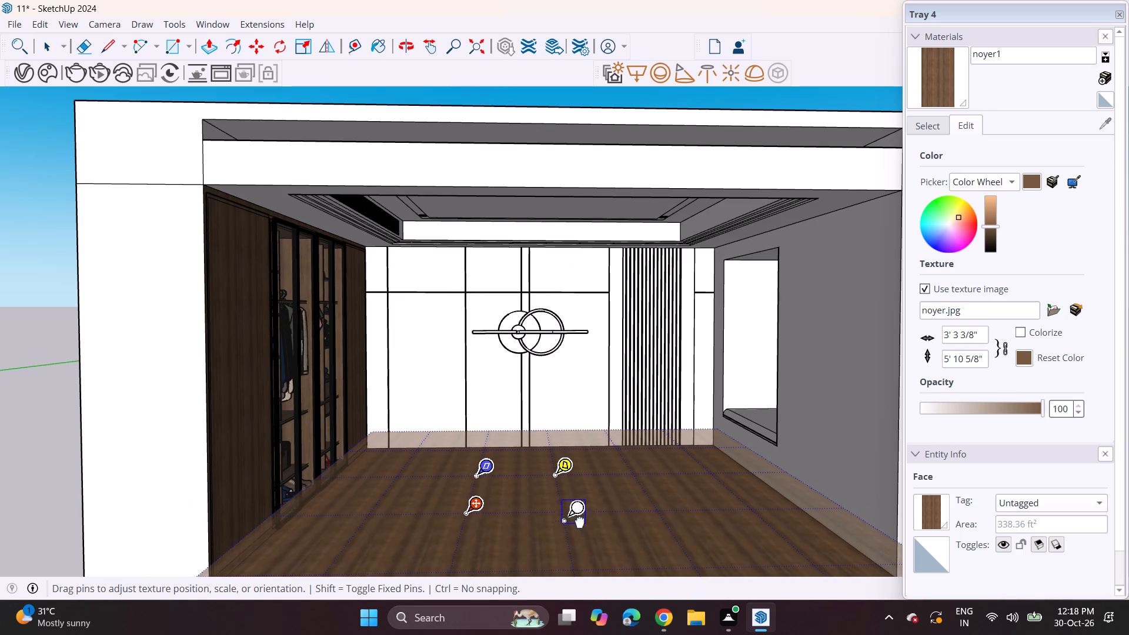
drag(573, 537, 366, 552)
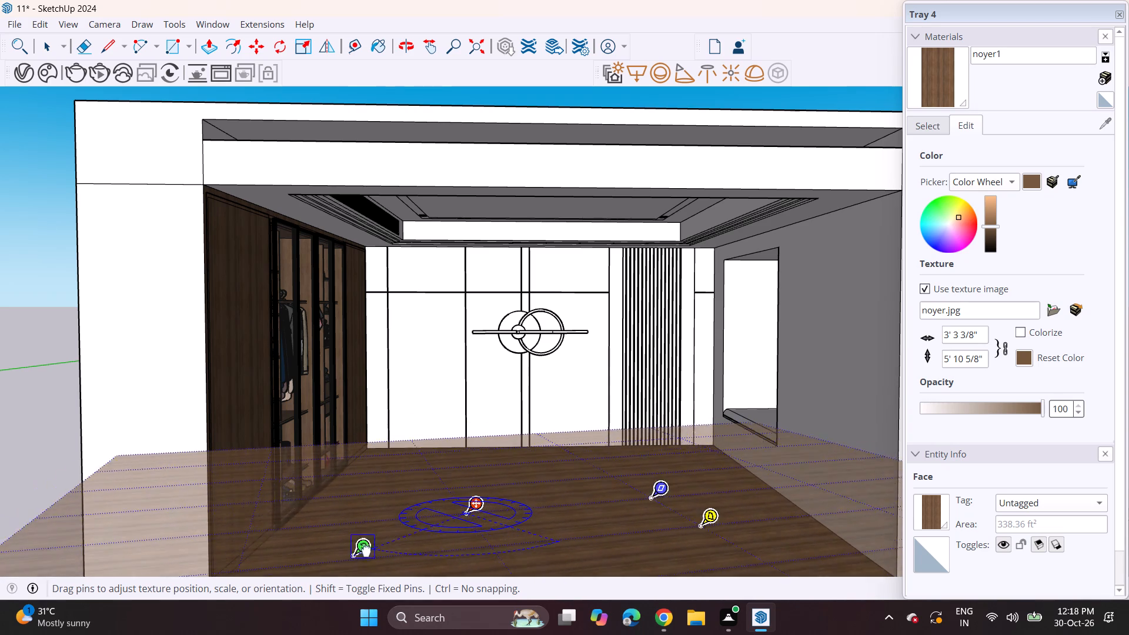
drag(366, 552, 348, 540)
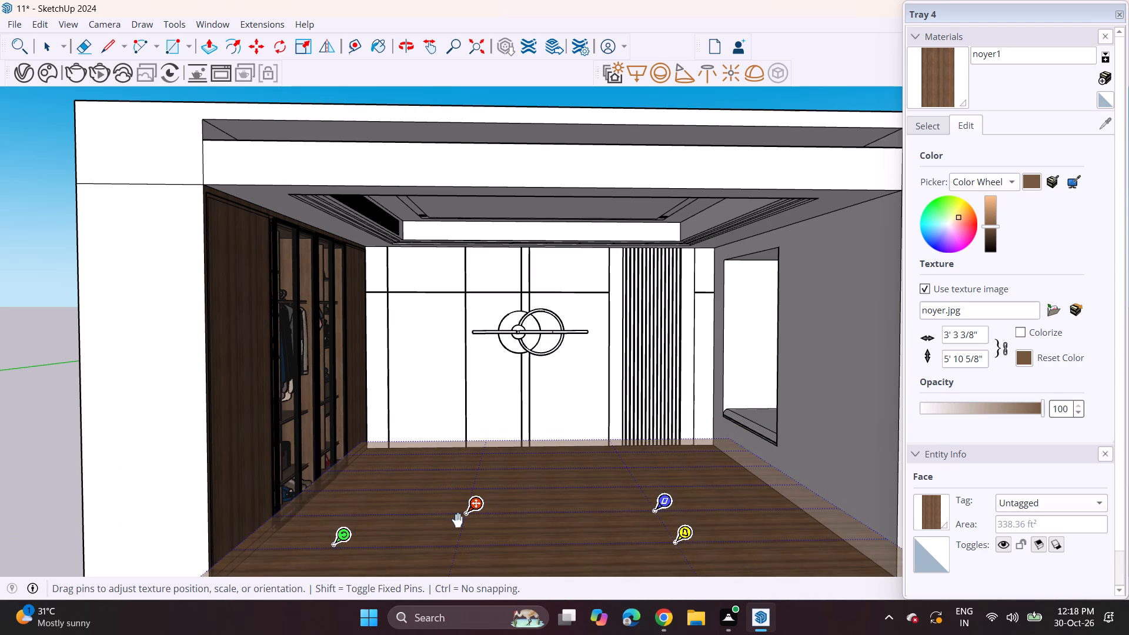
key(space)
click(69, 459)
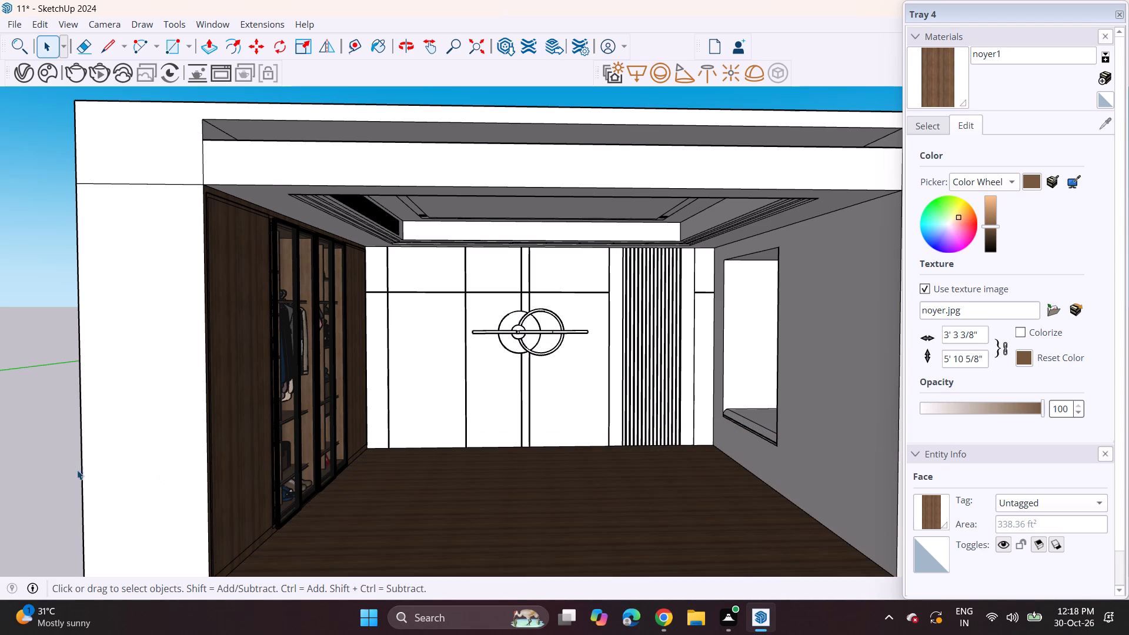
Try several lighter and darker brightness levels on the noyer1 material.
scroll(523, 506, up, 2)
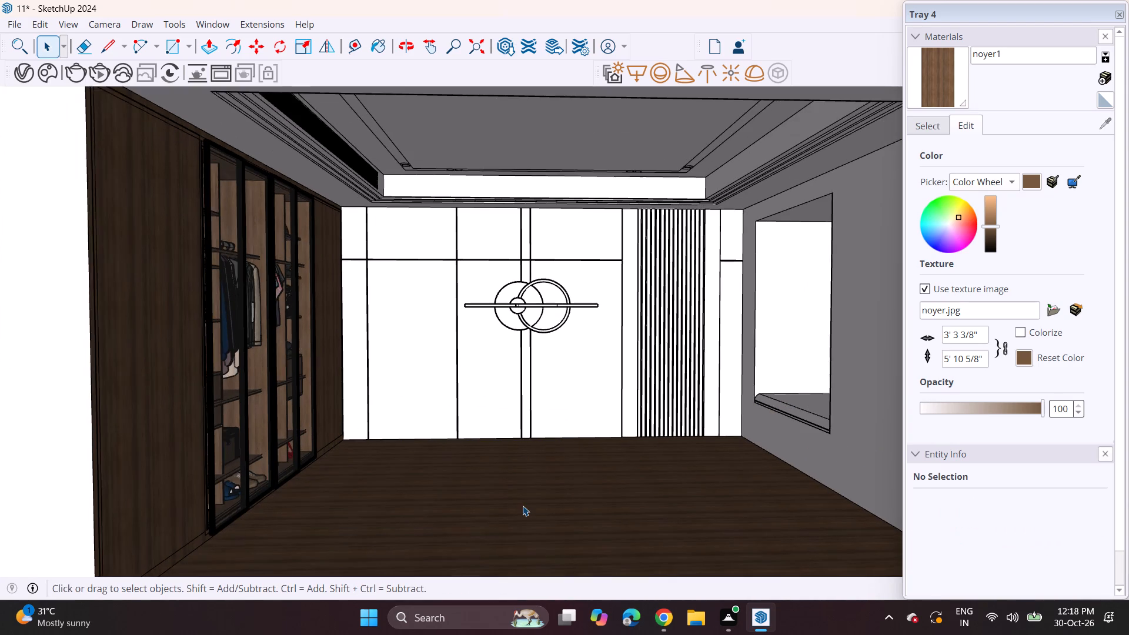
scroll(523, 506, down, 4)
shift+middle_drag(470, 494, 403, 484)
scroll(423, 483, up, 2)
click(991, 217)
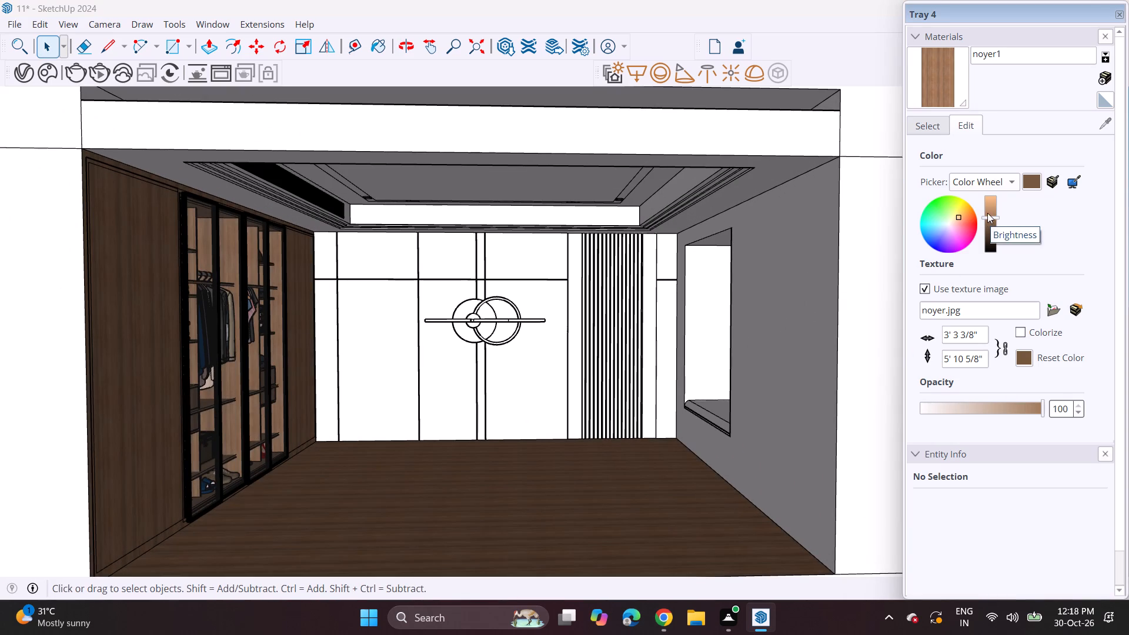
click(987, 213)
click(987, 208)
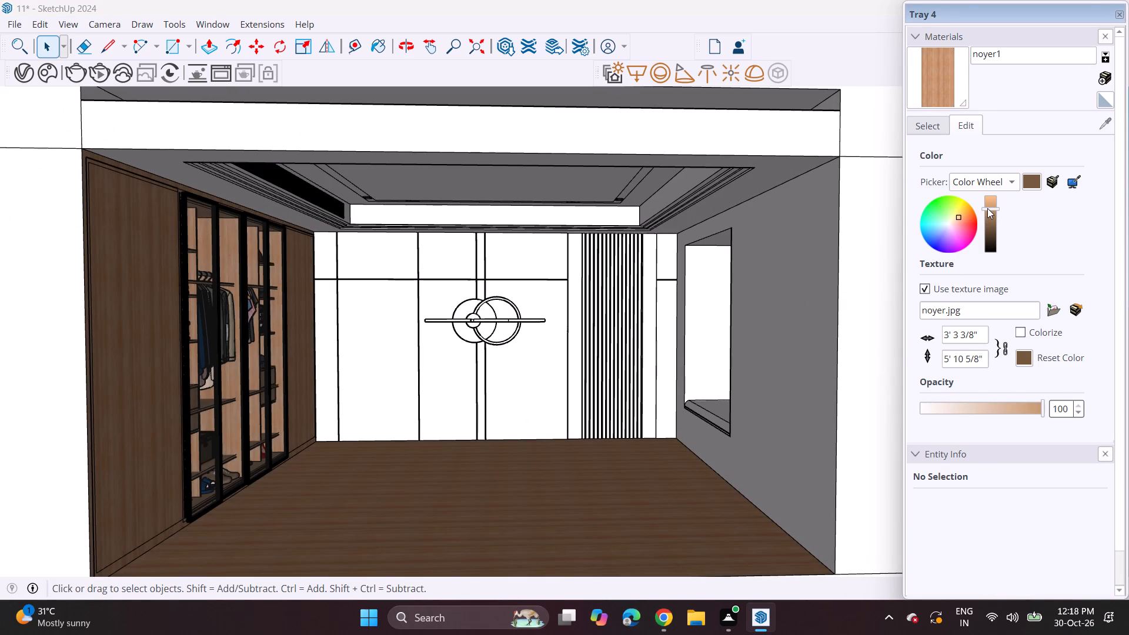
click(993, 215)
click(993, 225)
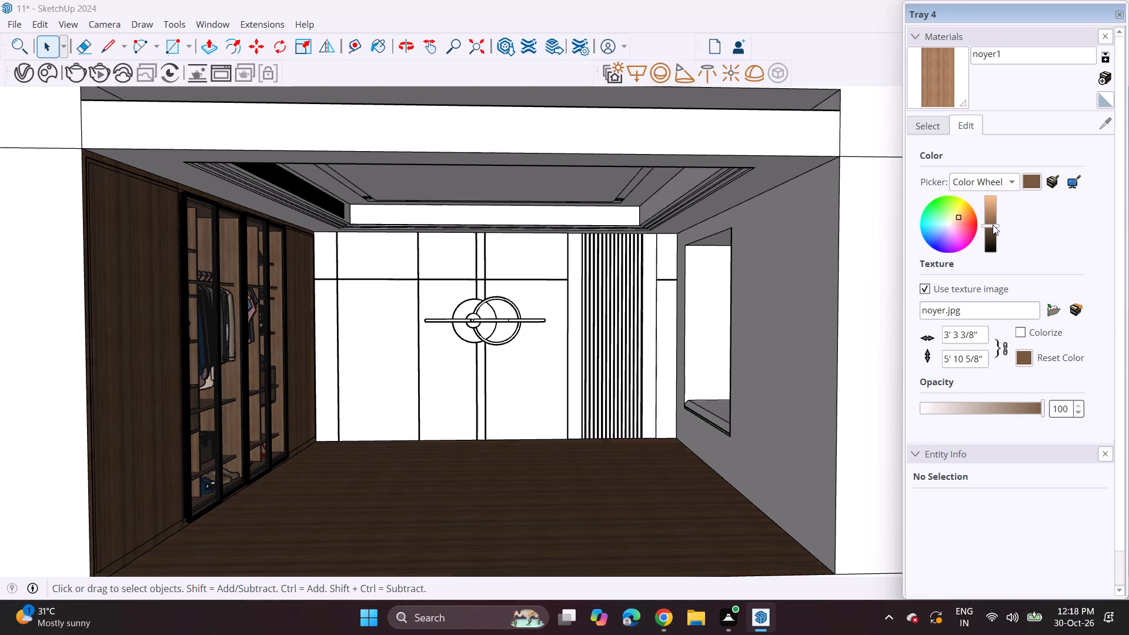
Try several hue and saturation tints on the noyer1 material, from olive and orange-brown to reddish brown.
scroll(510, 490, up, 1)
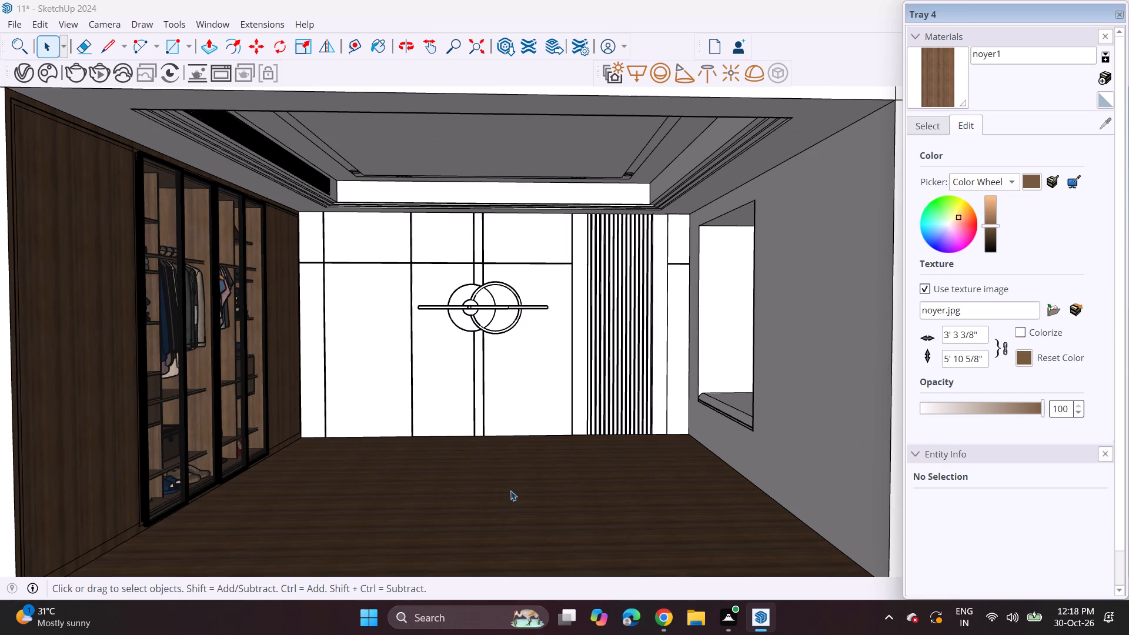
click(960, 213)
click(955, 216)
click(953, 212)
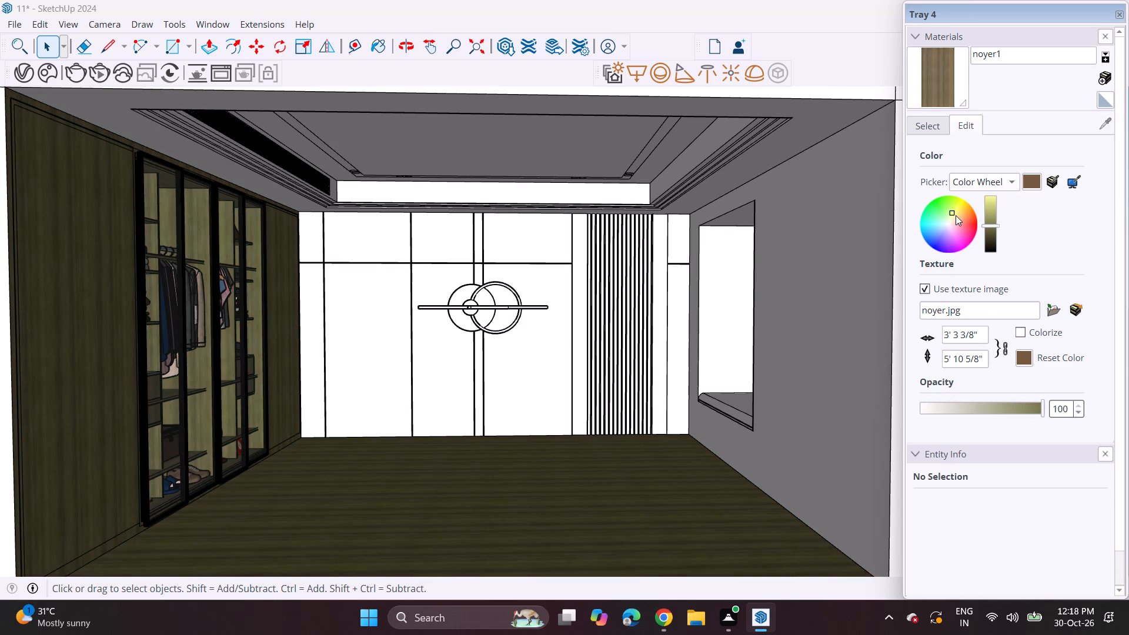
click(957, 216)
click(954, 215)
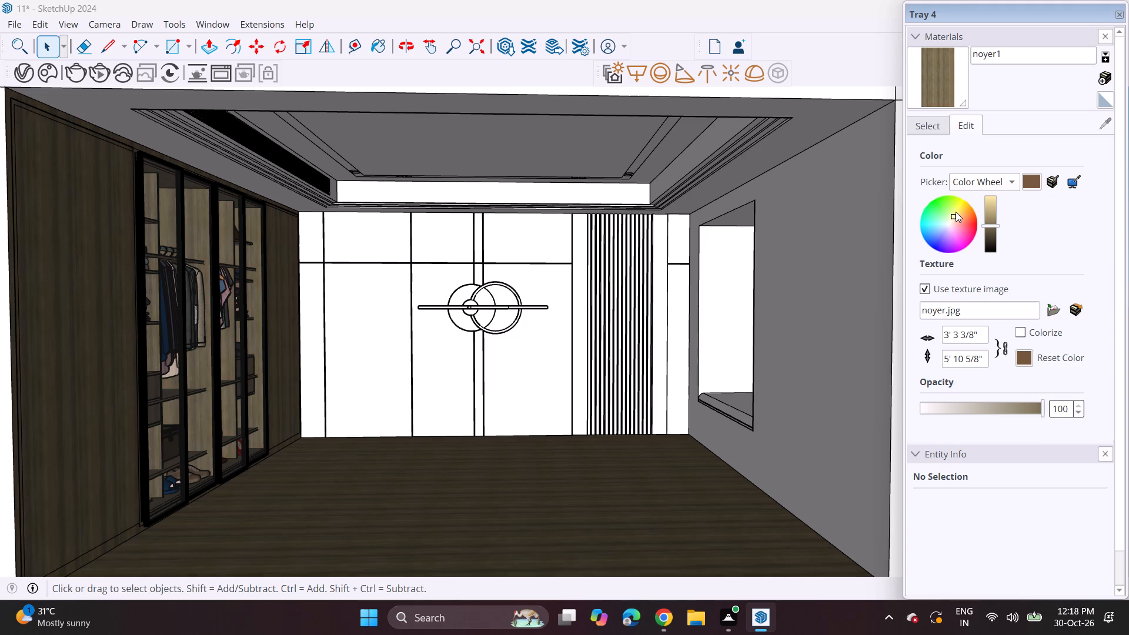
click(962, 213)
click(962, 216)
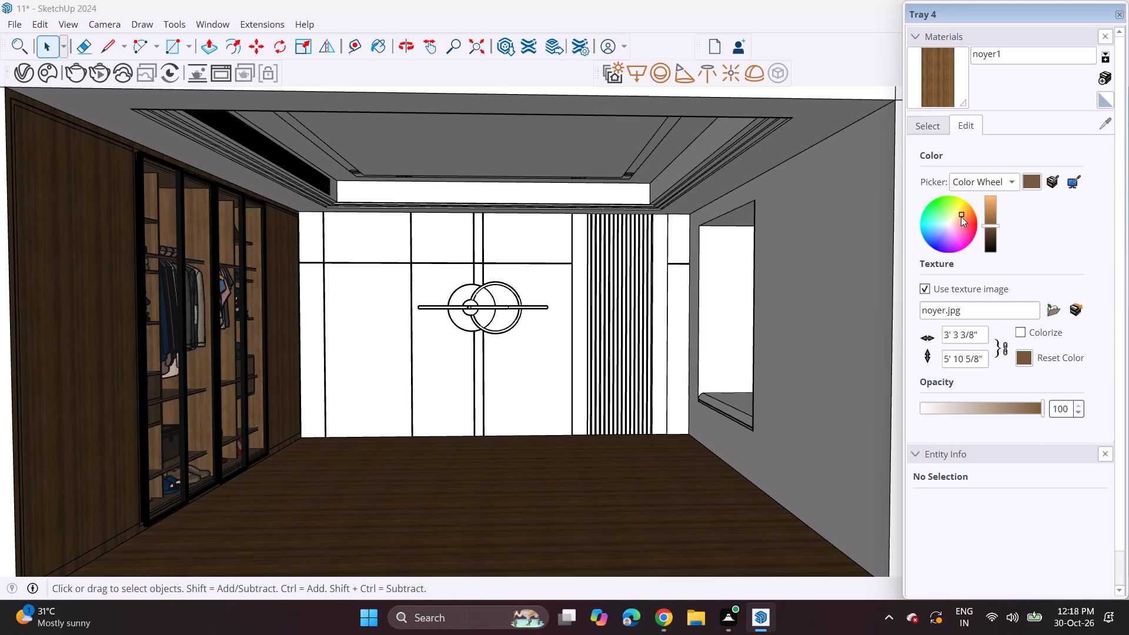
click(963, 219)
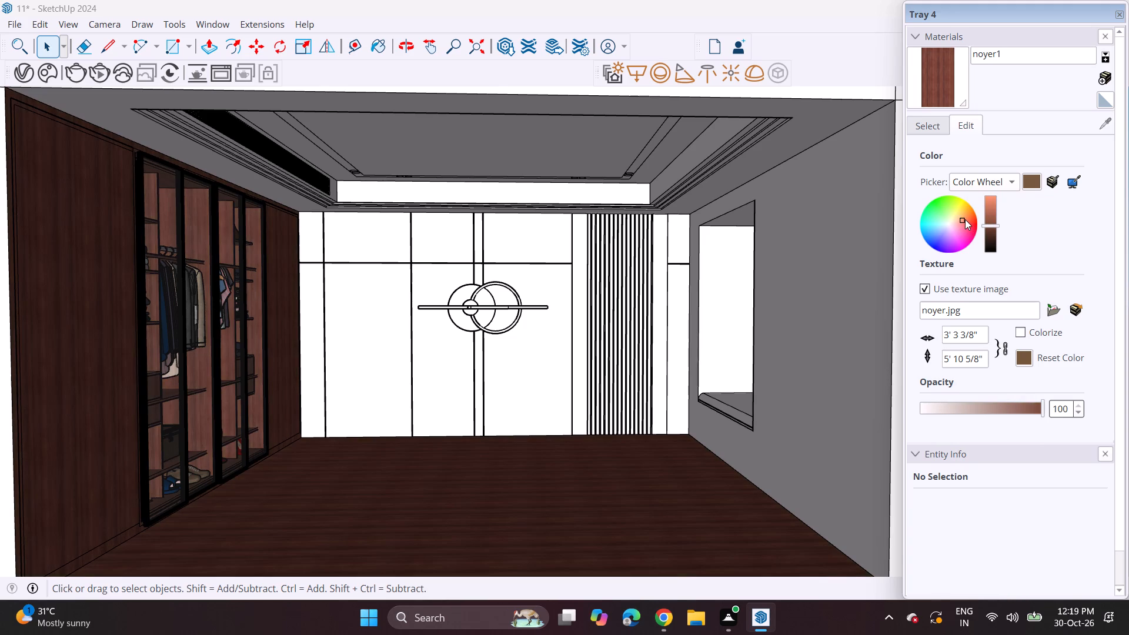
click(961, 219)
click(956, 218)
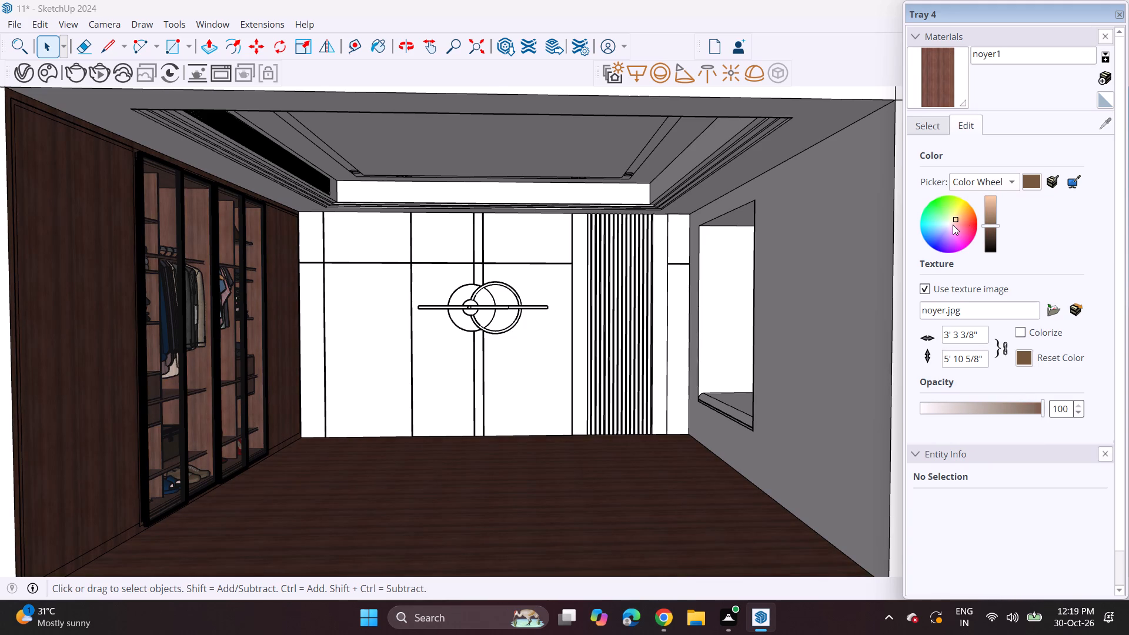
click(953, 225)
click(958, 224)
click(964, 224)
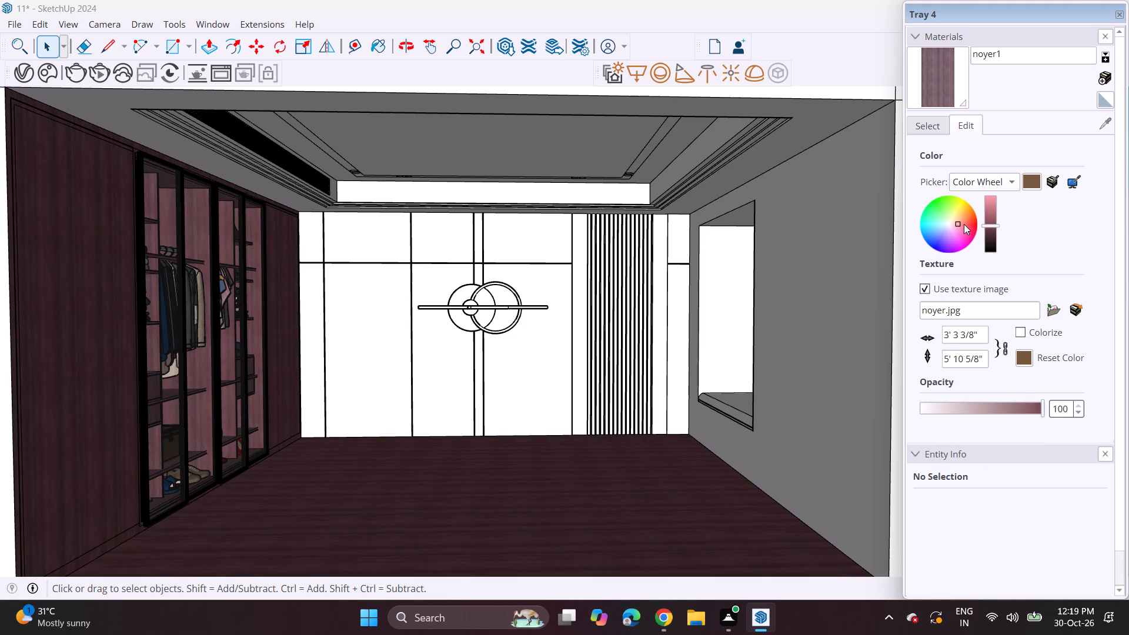
Reset the noyer1 material to its original texture color.
click(1025, 359)
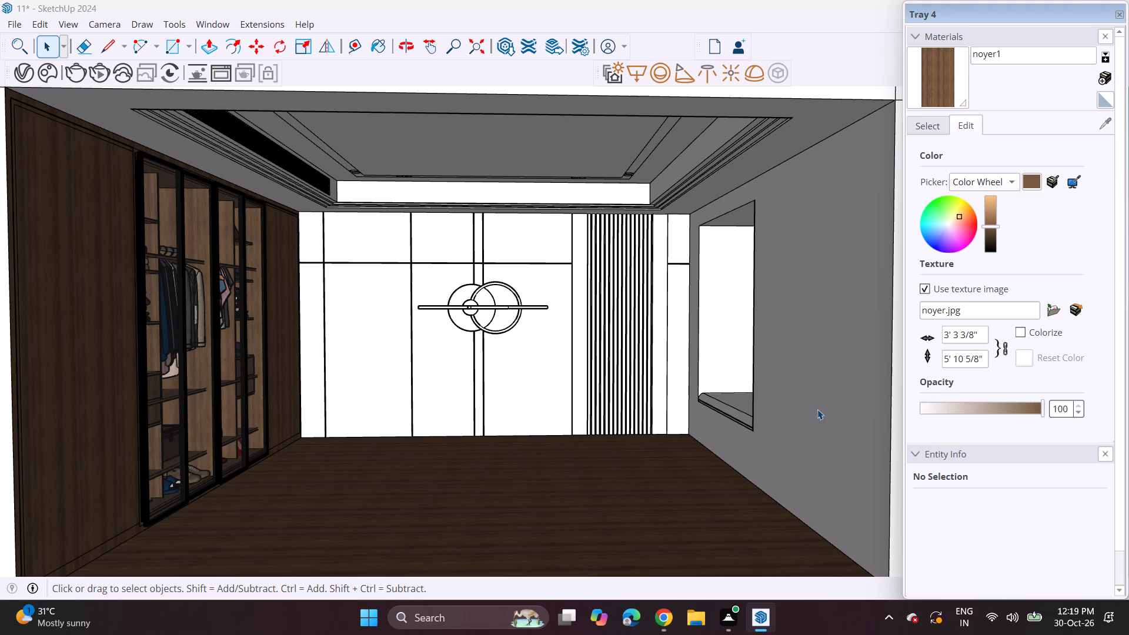
Paint the plain vertical strips on both sides of the back wall's slatted panel with noyer1.
scroll(499, 286, up, 2)
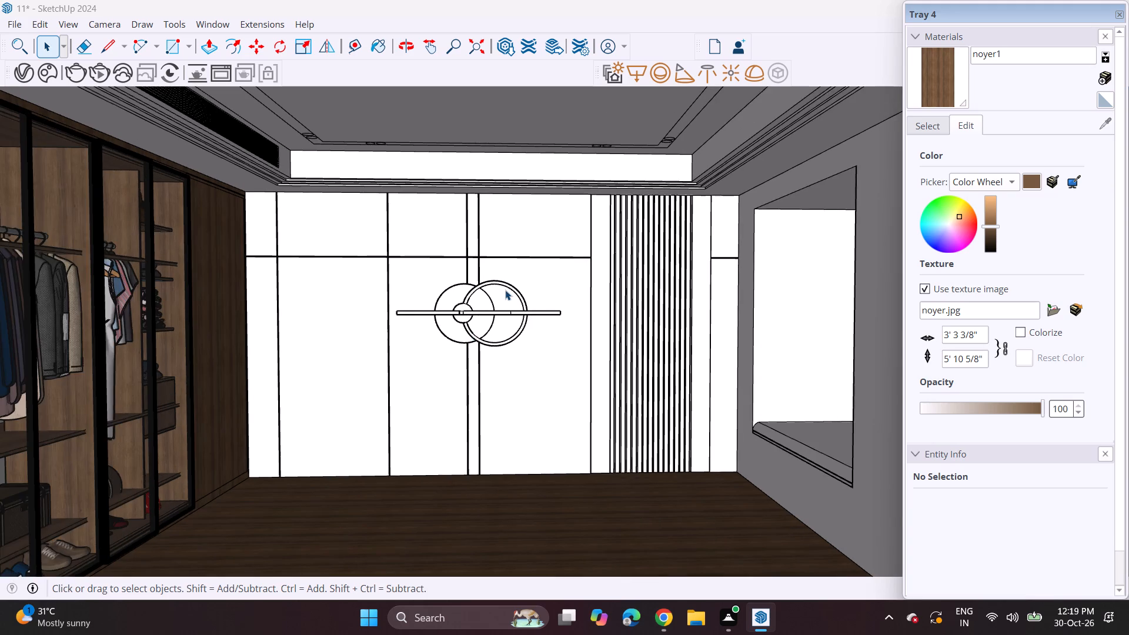
scroll(505, 290, up, 4)
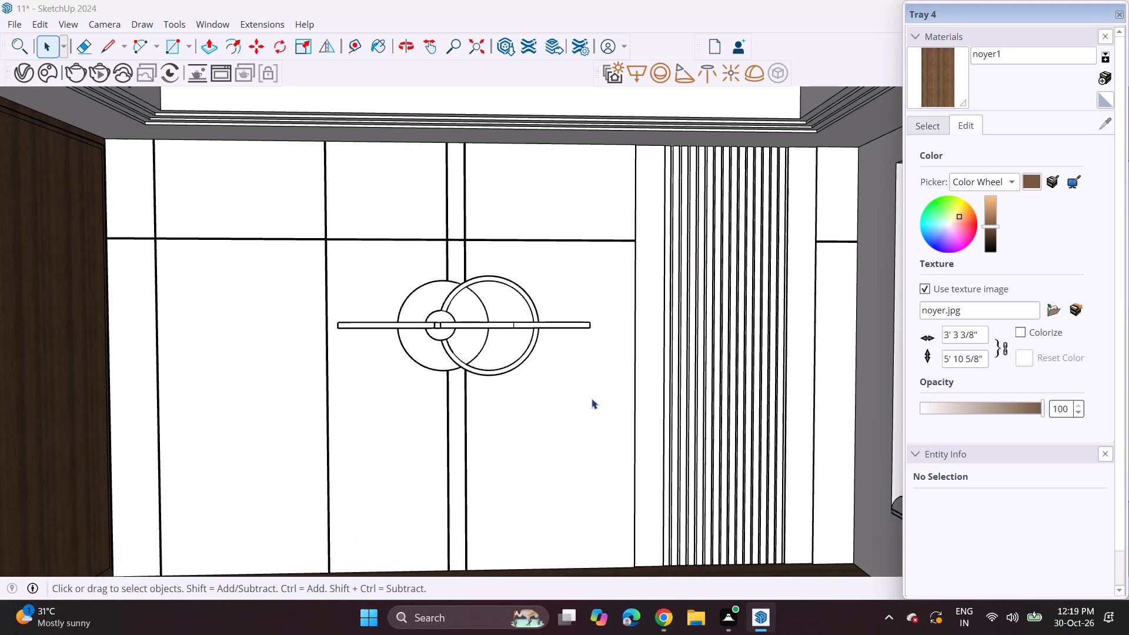
scroll(618, 416, up, 1)
shift+middle_drag(656, 400, 580, 376)
scroll(577, 375, down, 3)
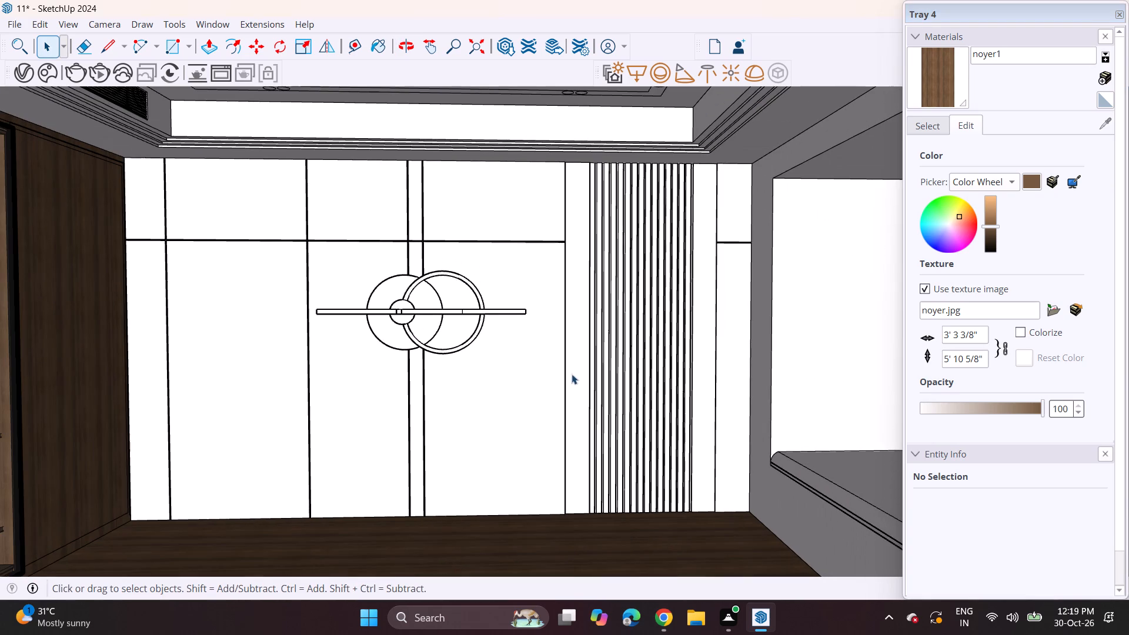
click(947, 79)
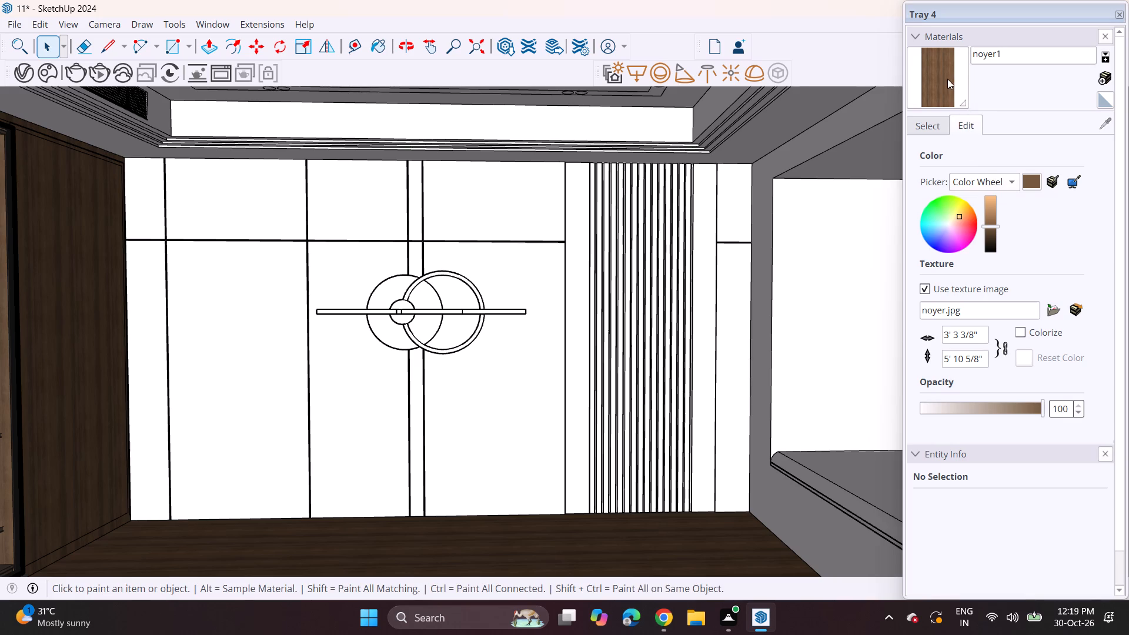
scroll(576, 431, up, 3)
click(575, 414)
scroll(600, 406, up, 1)
shift+middle_drag(576, 401, 505, 434)
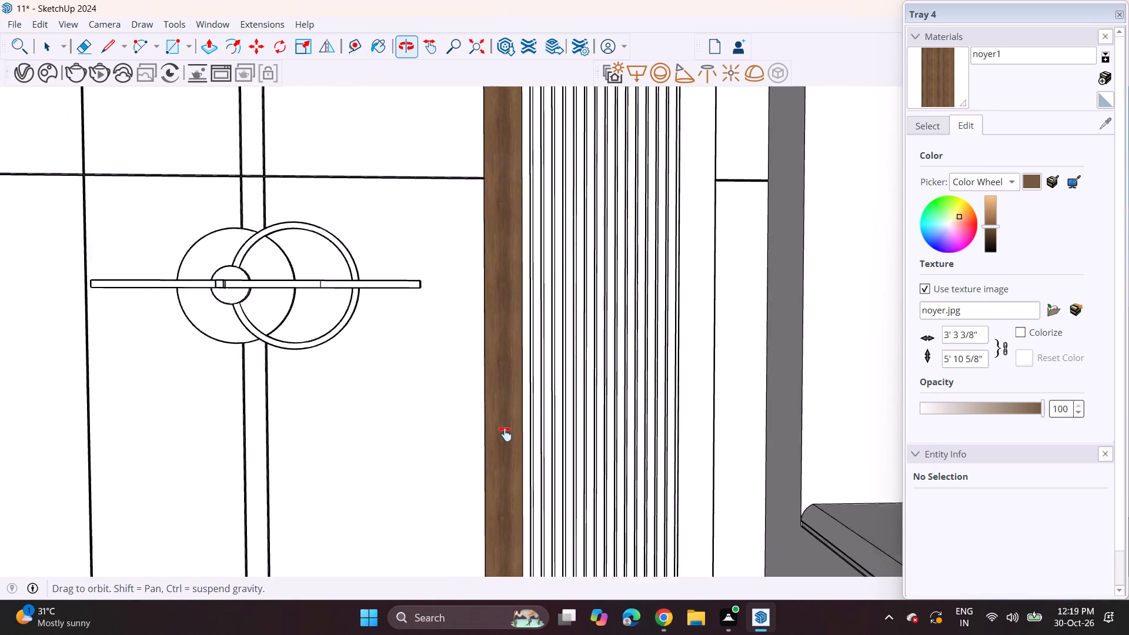
shift+middle_drag(505, 434, 472, 491)
click(667, 462)
Paint the first slats and the grooves between them with noyer1, starting from the slatted panel's wardrobe side.
scroll(572, 505, up, 4)
scroll(497, 467, up, 4)
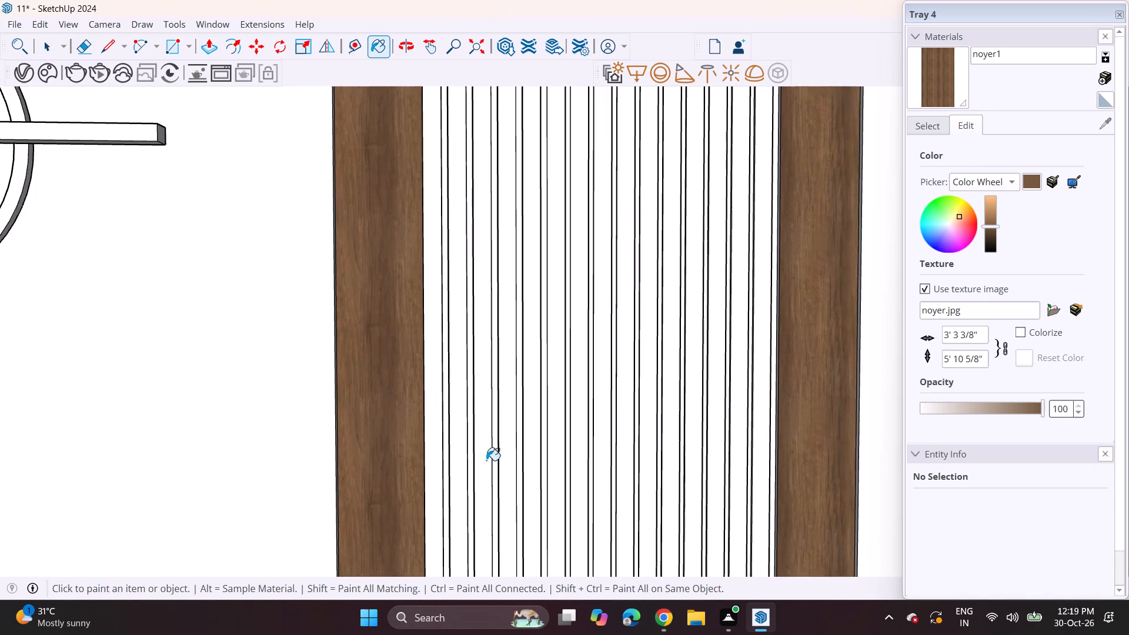
scroll(469, 457, up, 4)
click(412, 510)
click(435, 510)
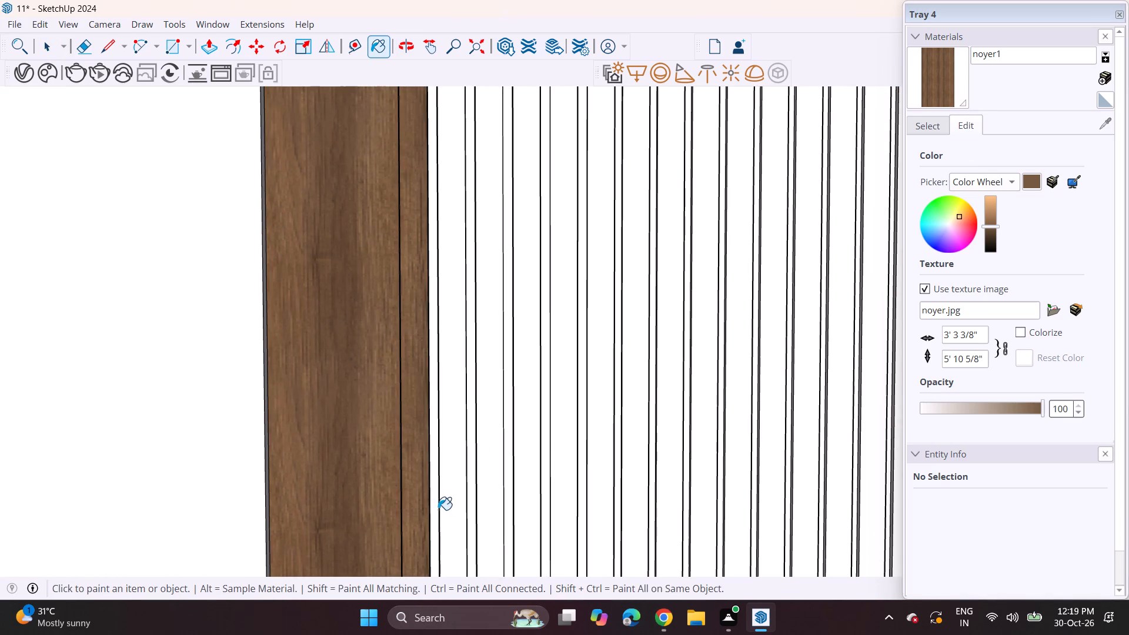
drag(445, 512, 451, 513)
click(474, 516)
drag(488, 519, 495, 521)
click(516, 525)
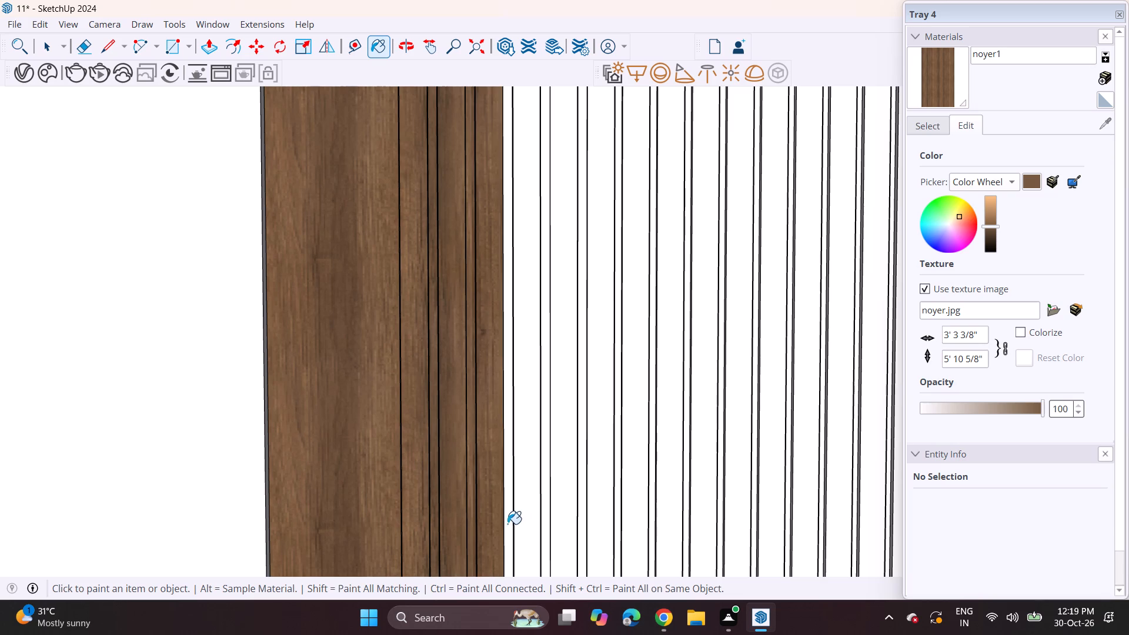
click(507, 524)
click(543, 524)
click(558, 525)
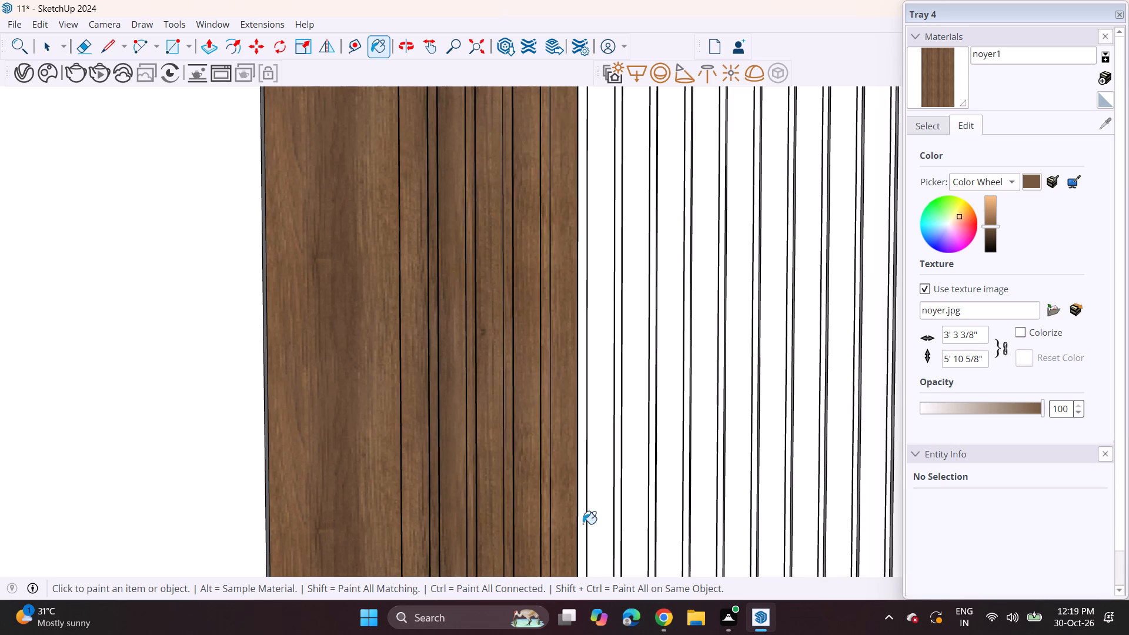
Continue painting the slats and grooves in the middle of the back wall's slatted panel with noyer1.
click(583, 524)
click(592, 524)
click(618, 529)
click(630, 530)
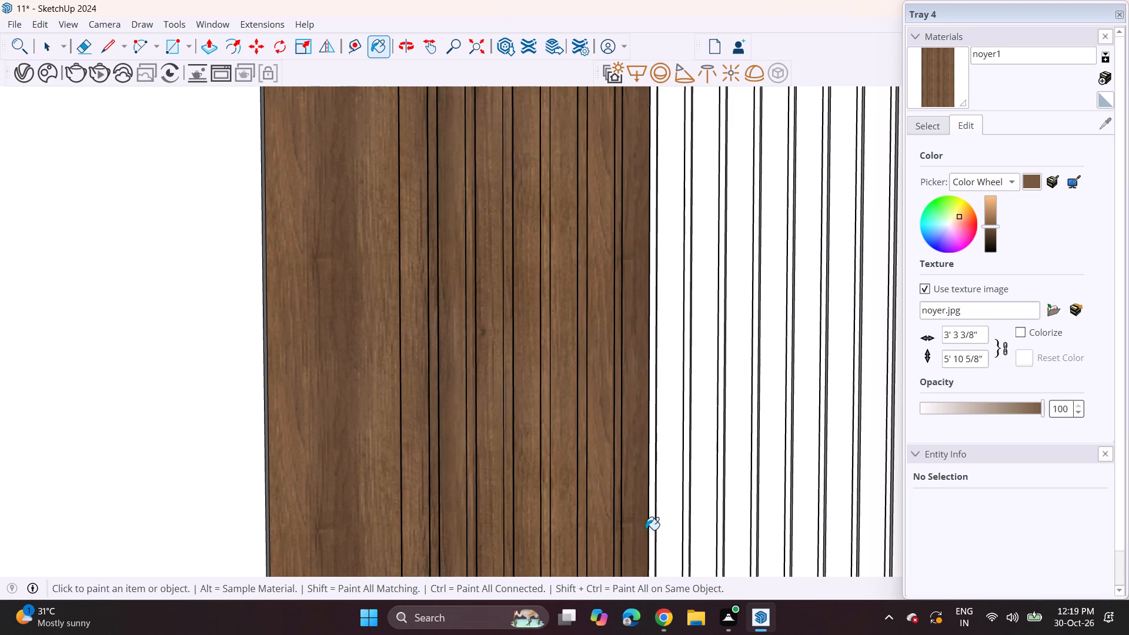
click(654, 528)
click(663, 532)
click(690, 528)
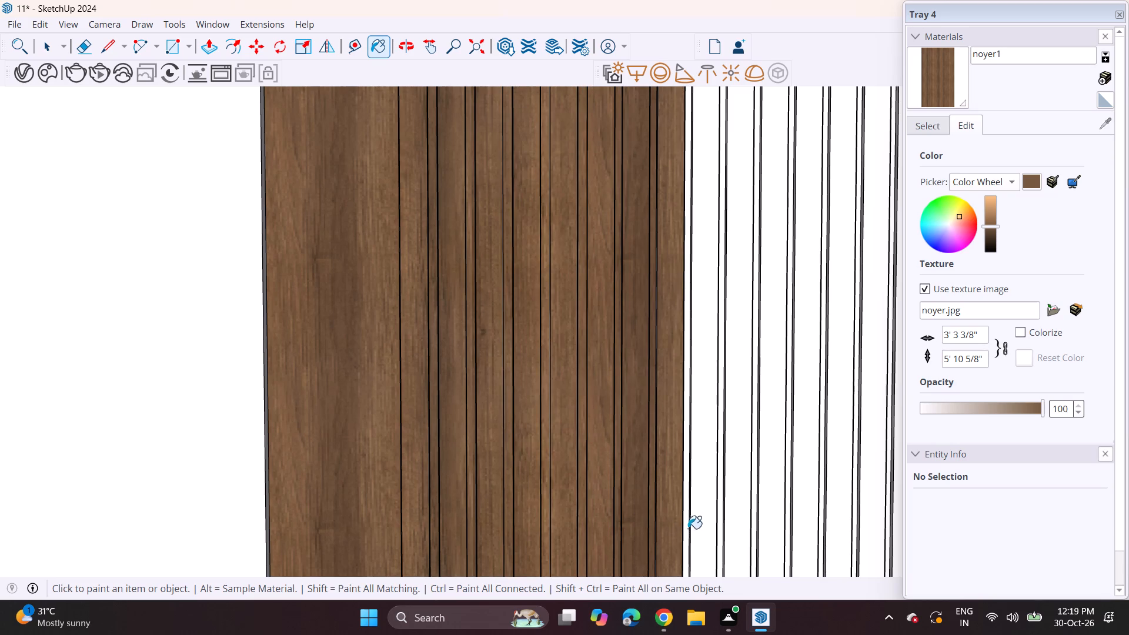
click(689, 528)
click(716, 529)
click(684, 526)
click(689, 527)
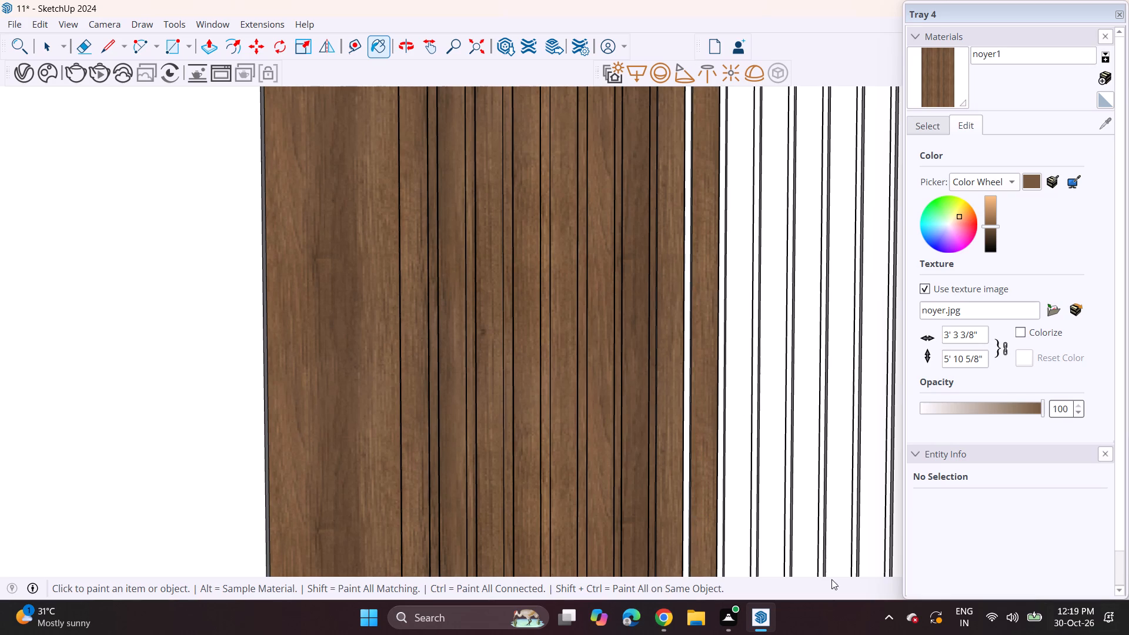
click(690, 454)
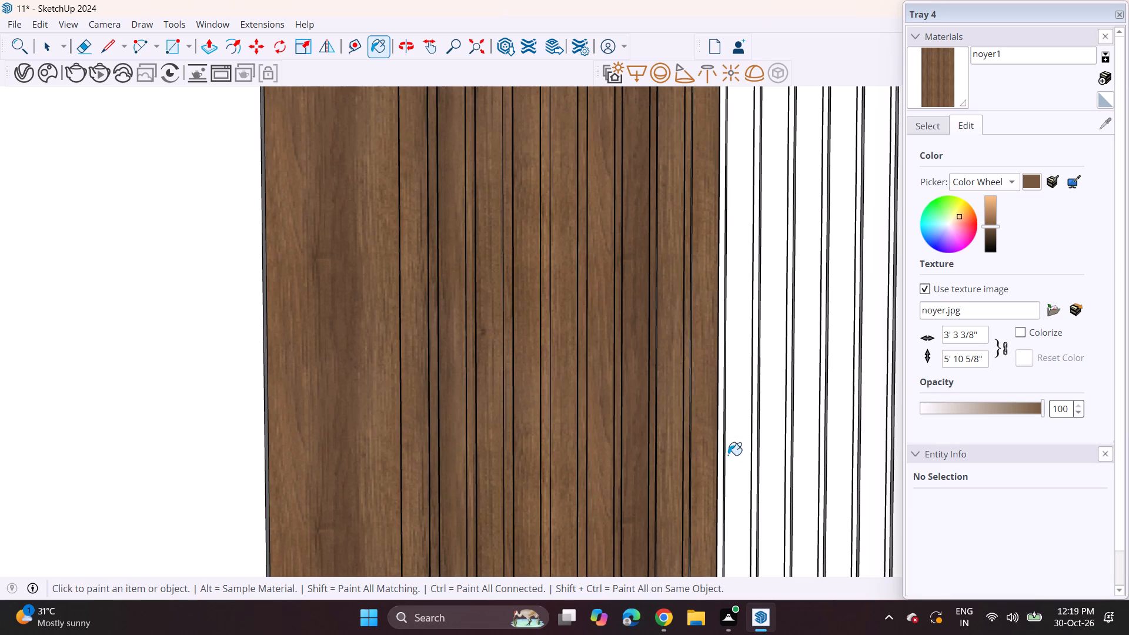
click(721, 446)
click(742, 443)
scroll(753, 437, down, 3)
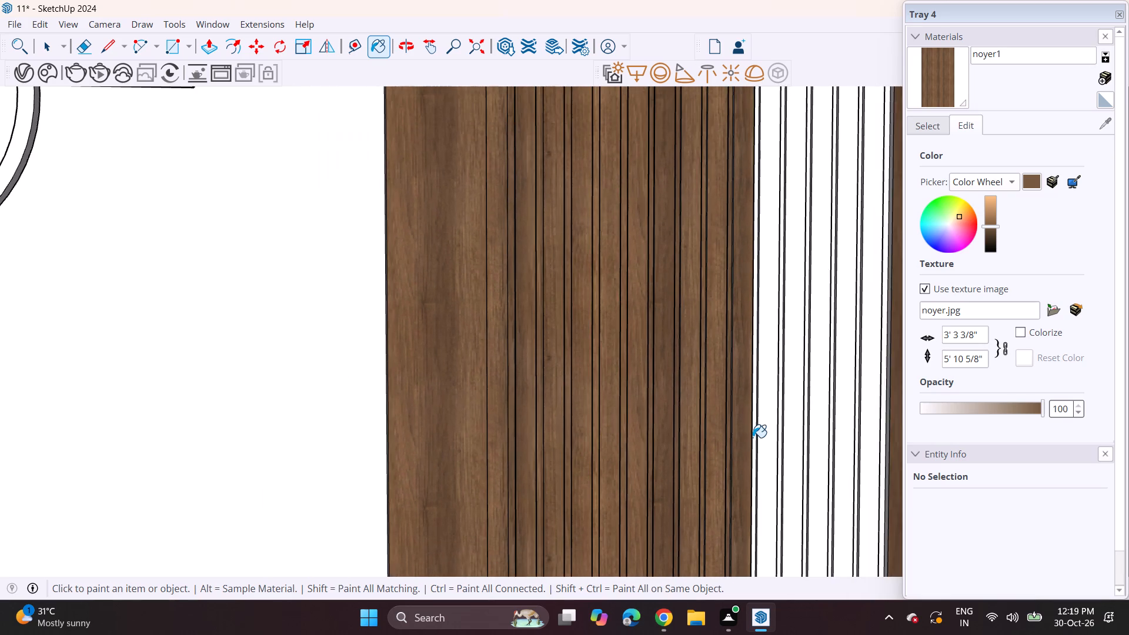
Paint the remaining slats and grooves with noyer1, up to the plain strip at the panel's window side.
shift+middle_drag(751, 440, 515, 509)
click(519, 487)
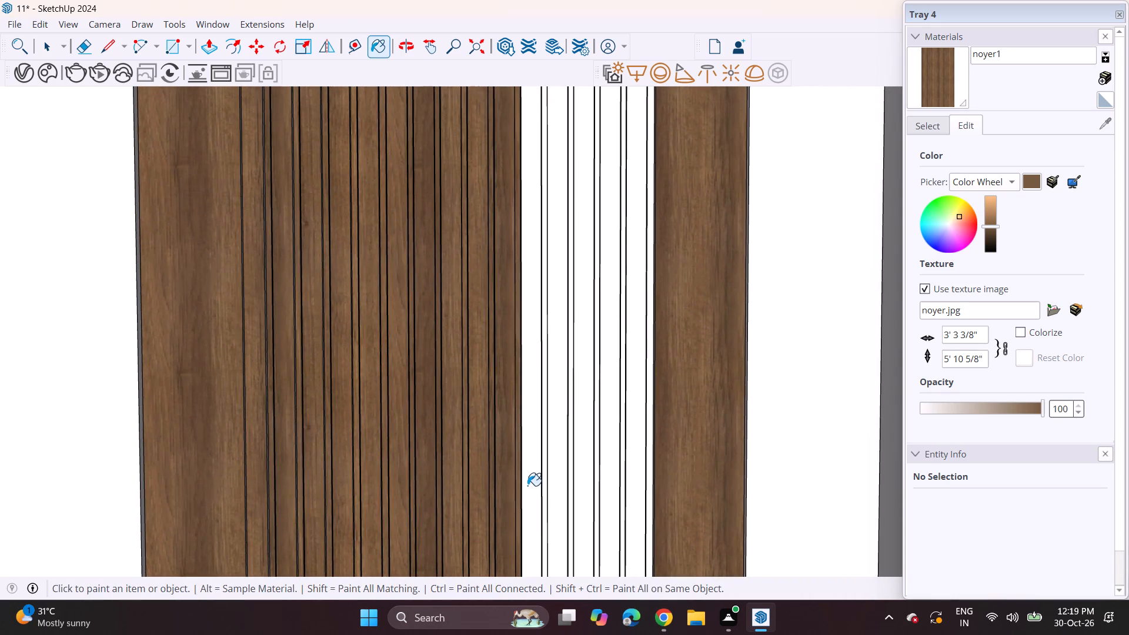
click(532, 487)
click(559, 482)
click(545, 489)
click(581, 484)
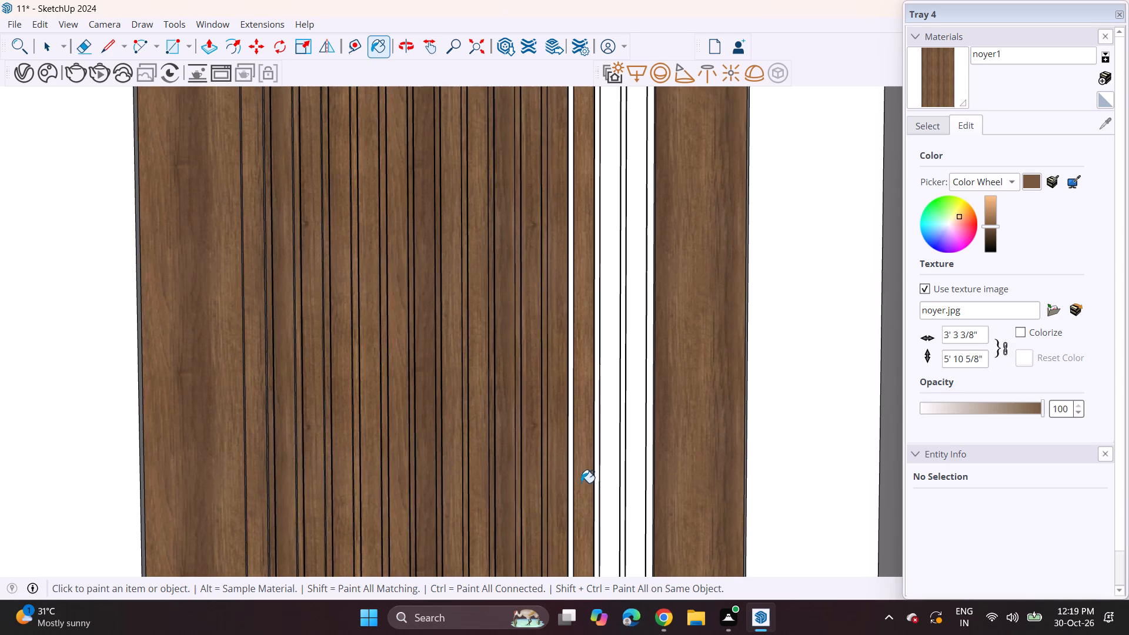
click(572, 476)
click(595, 463)
click(610, 459)
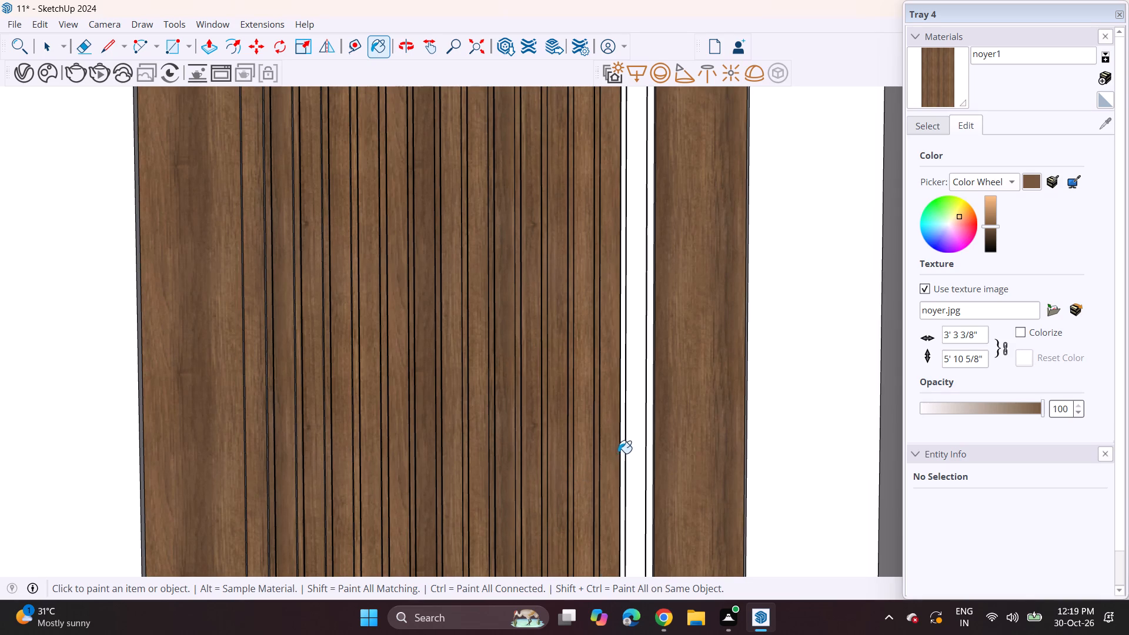
click(621, 453)
click(626, 452)
click(651, 440)
Examine the slatted panel in the context of the whole back wall, floor and wardrobe.
scroll(651, 430, down, 8)
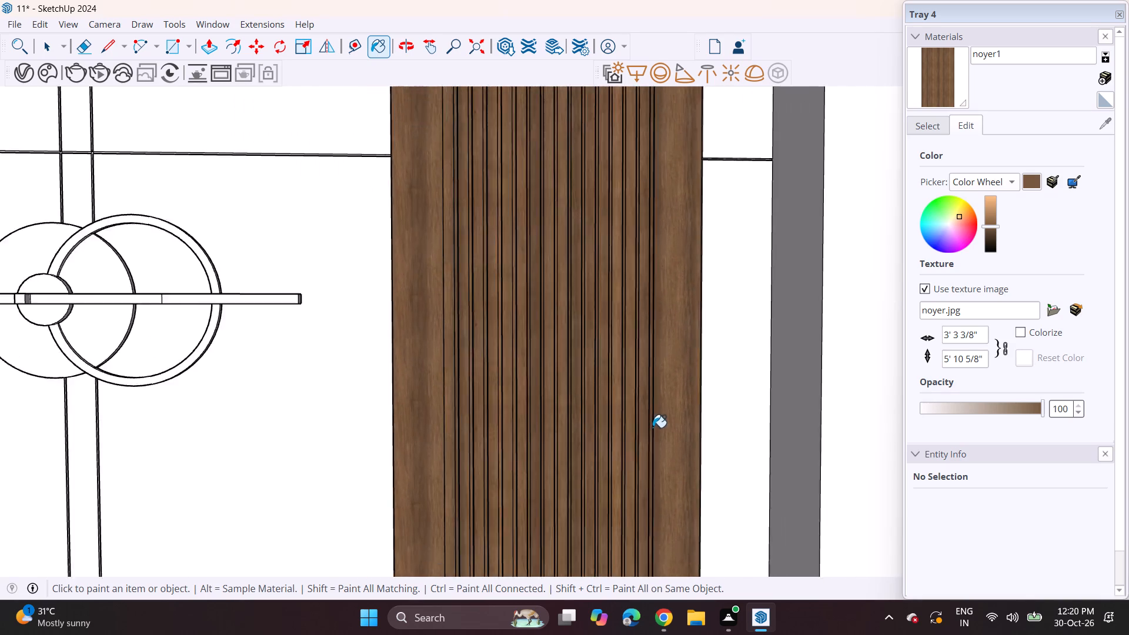
scroll(653, 427, down, 5)
middle_drag(672, 439, 660, 412)
scroll(660, 407, up, 1)
scroll(660, 407, down, 5)
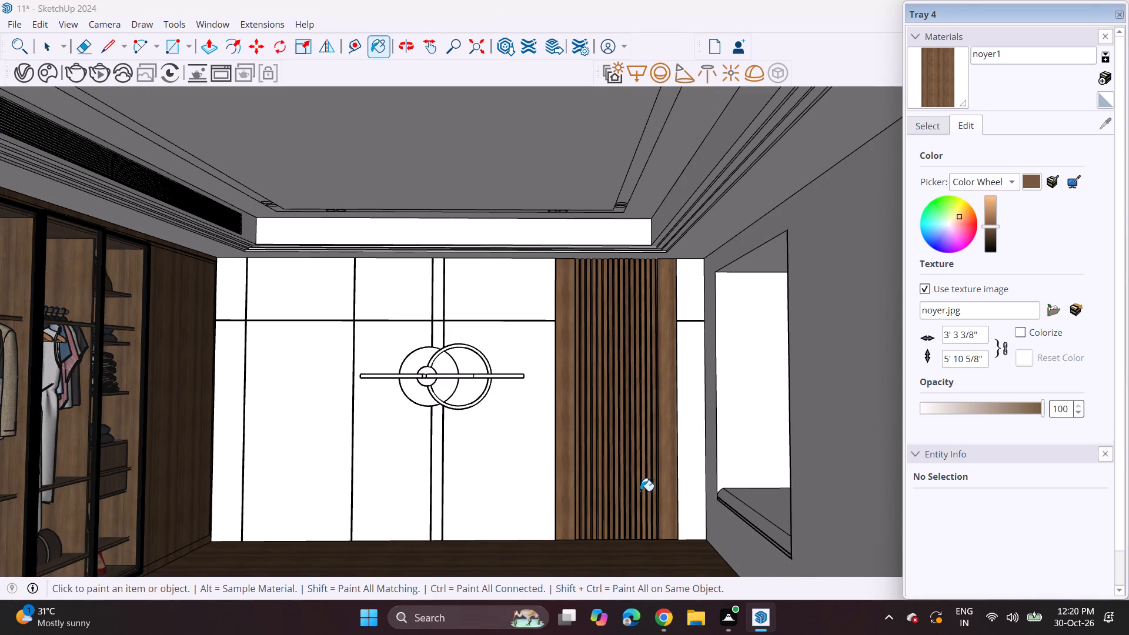
shift+middle_drag(639, 523, 702, 432)
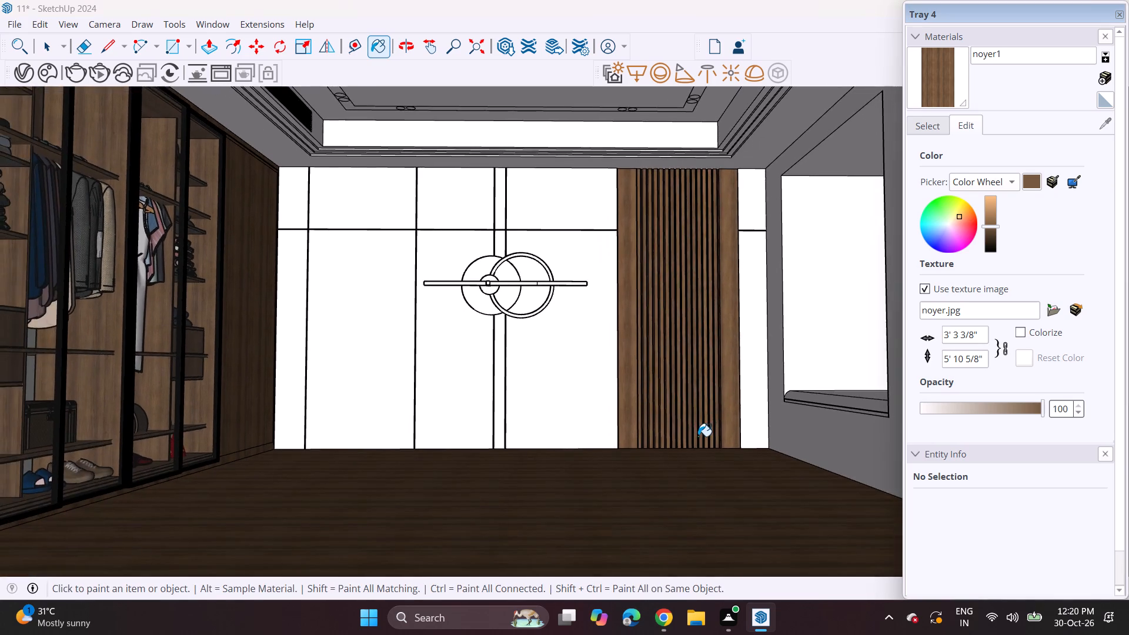
scroll(697, 436, down, 2)
middle_drag(696, 450, 700, 471)
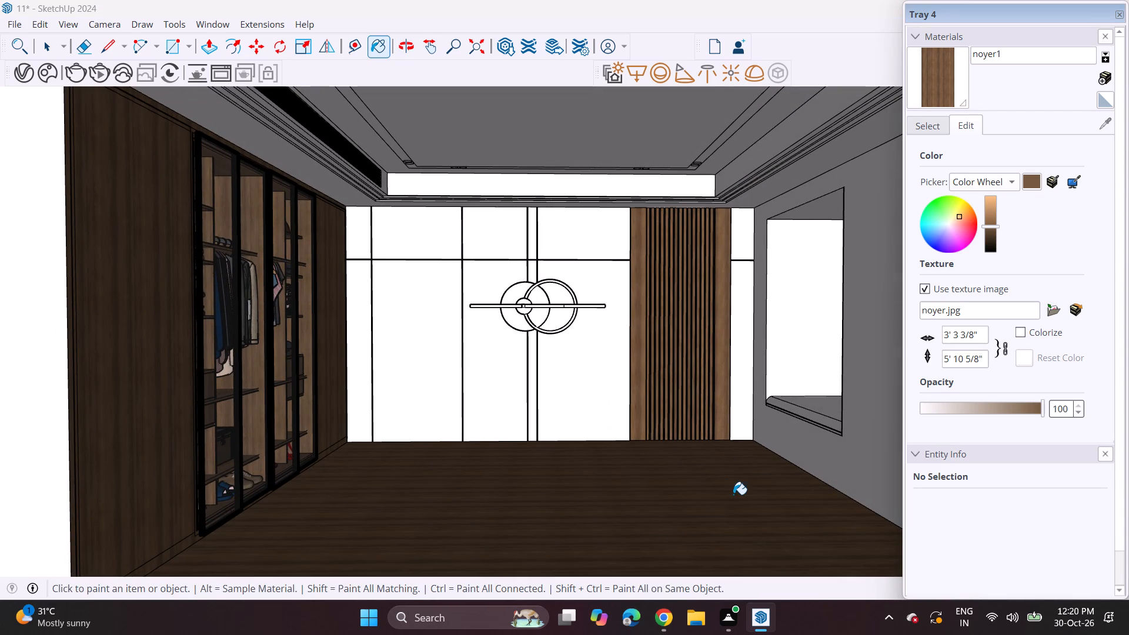
Paint the narrow border strip around the ceiling's central panel with 0134_DimGray from the Colors-Named collection.
click(936, 122)
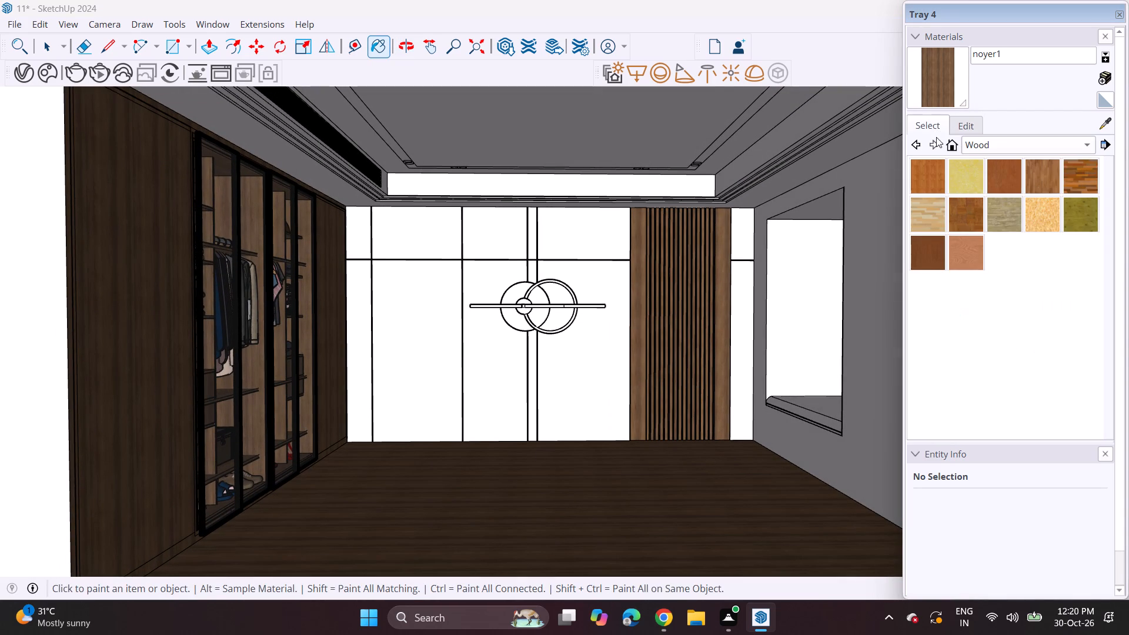
click(1007, 148)
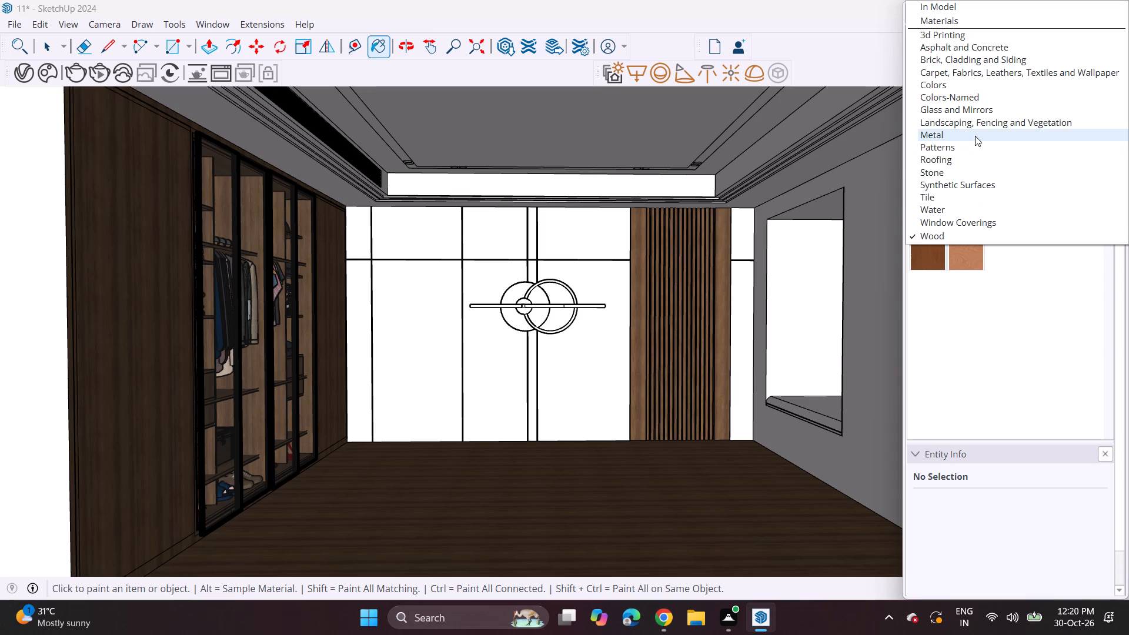
click(991, 94)
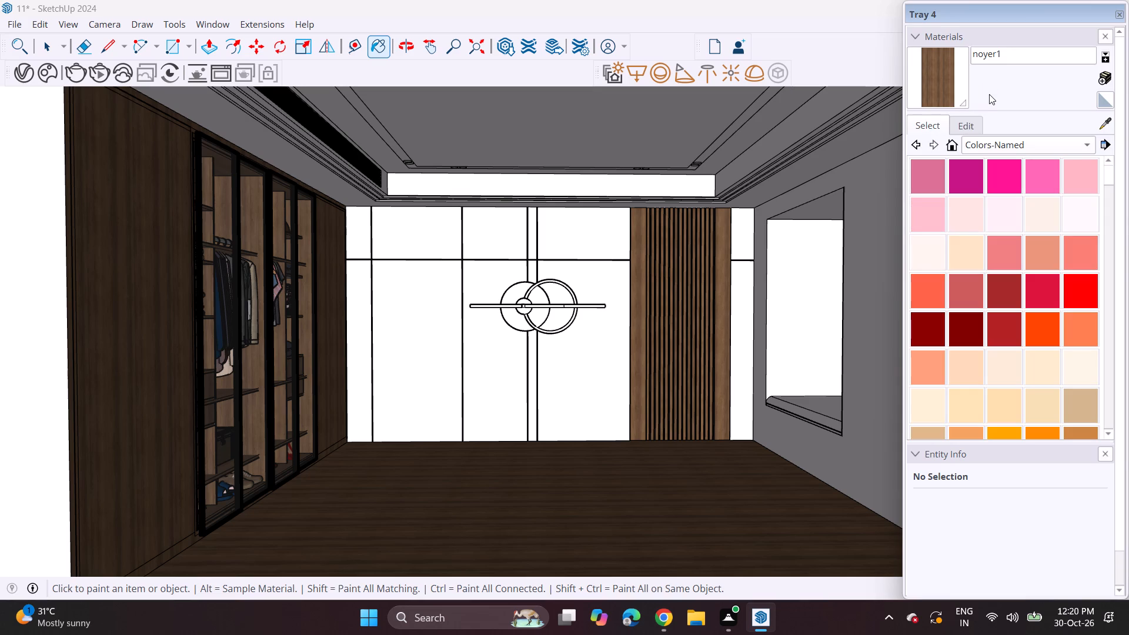
scroll(993, 294, down, 8)
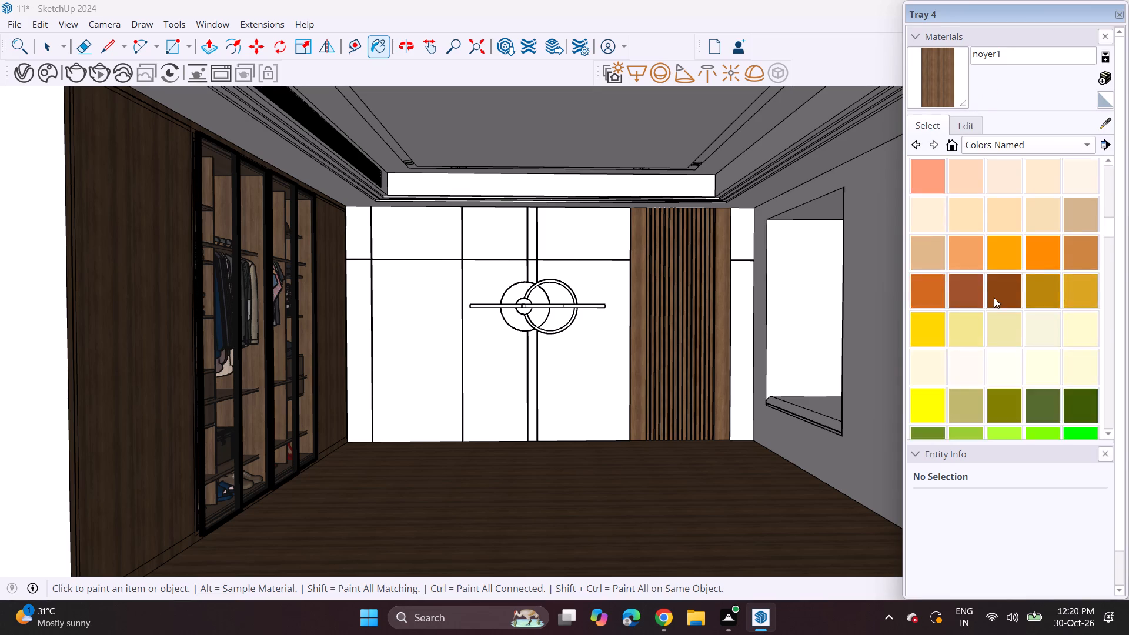
scroll(994, 298, down, 18)
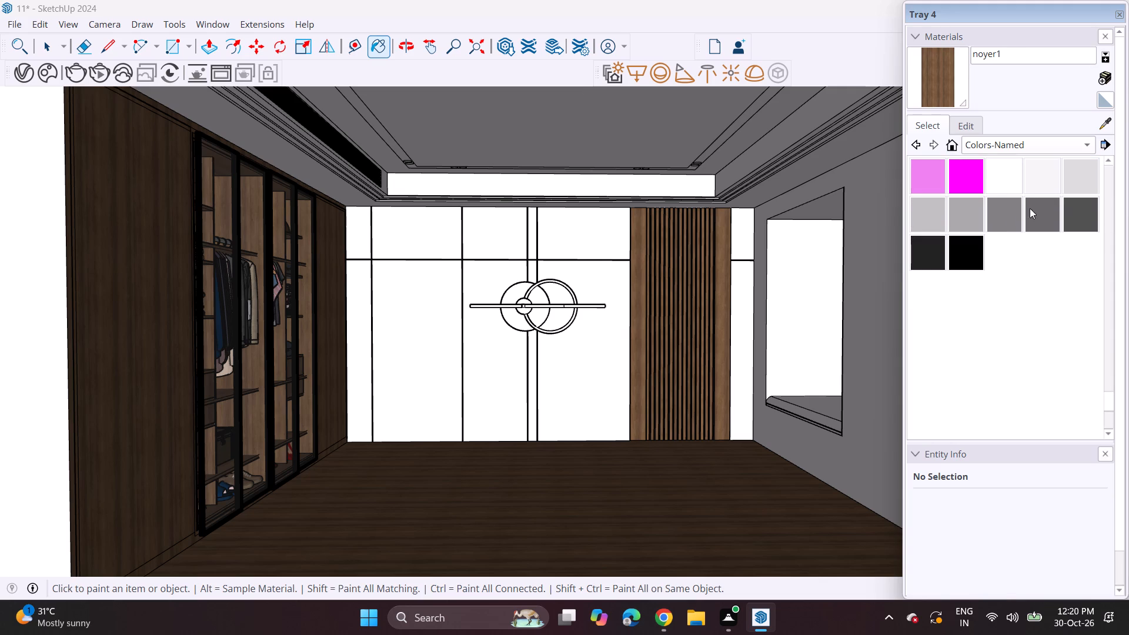
click(1017, 216)
click(1030, 218)
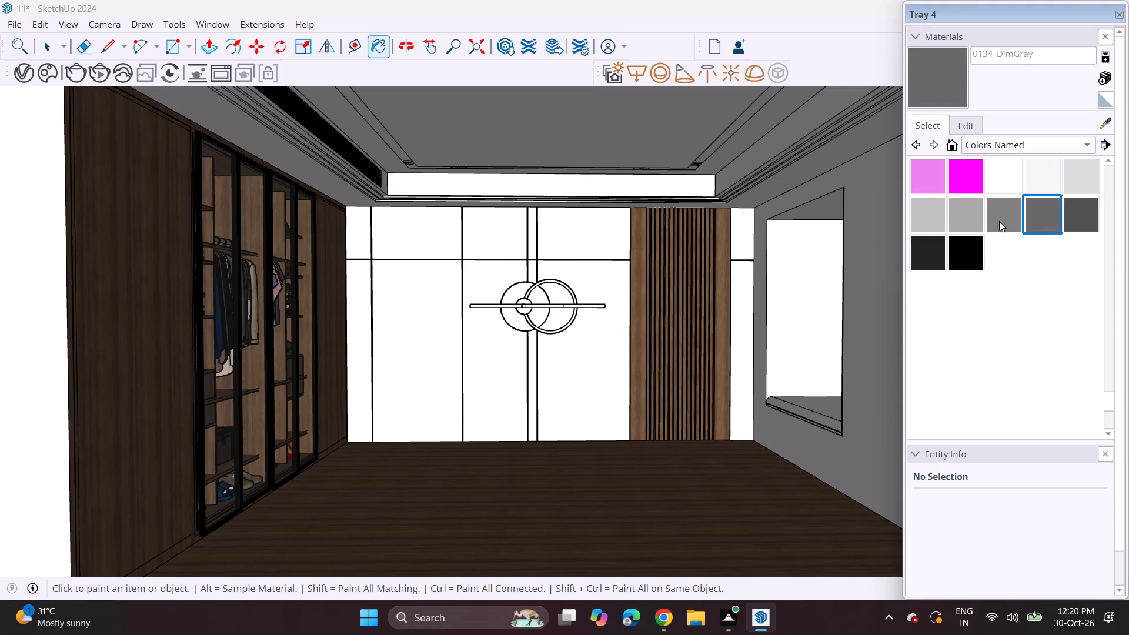
middle_drag(719, 159, 716, 127)
scroll(716, 127, up, 5)
click(712, 122)
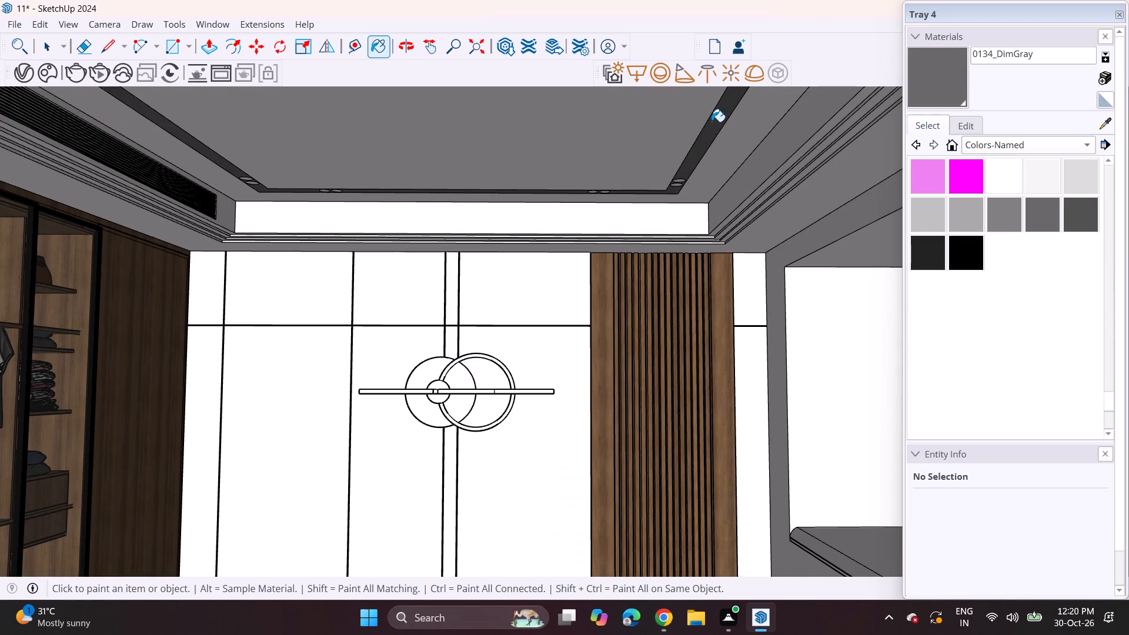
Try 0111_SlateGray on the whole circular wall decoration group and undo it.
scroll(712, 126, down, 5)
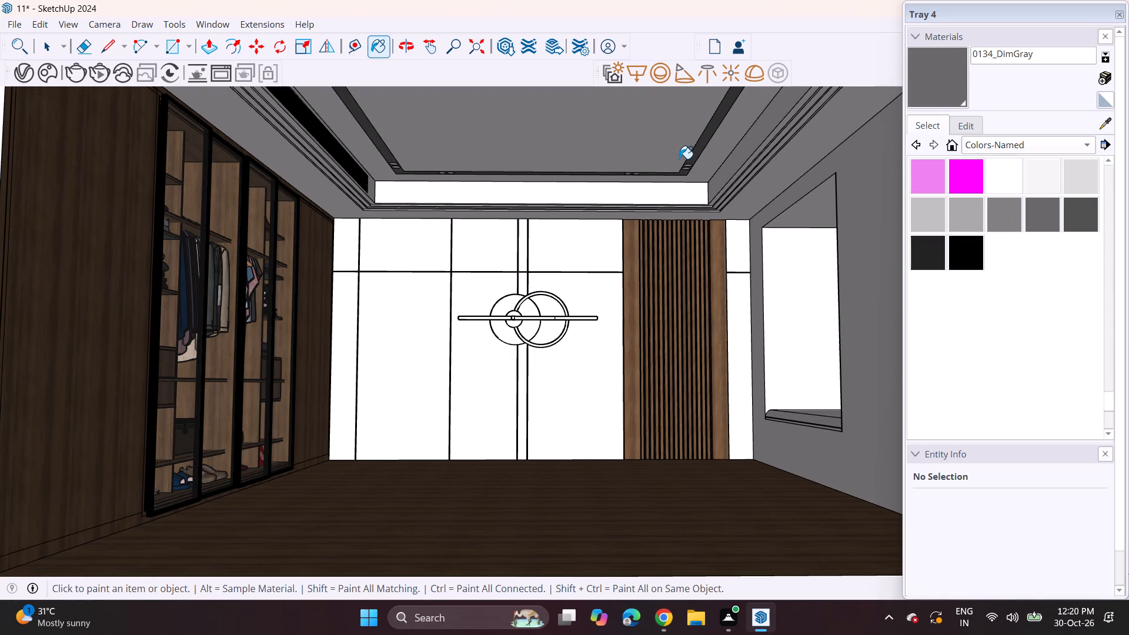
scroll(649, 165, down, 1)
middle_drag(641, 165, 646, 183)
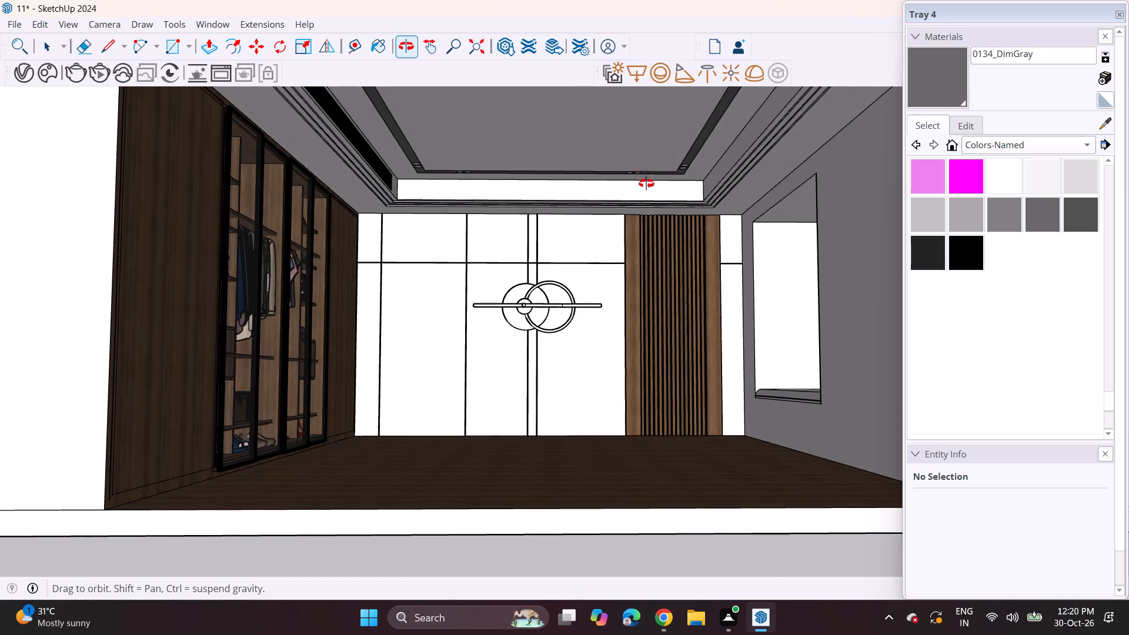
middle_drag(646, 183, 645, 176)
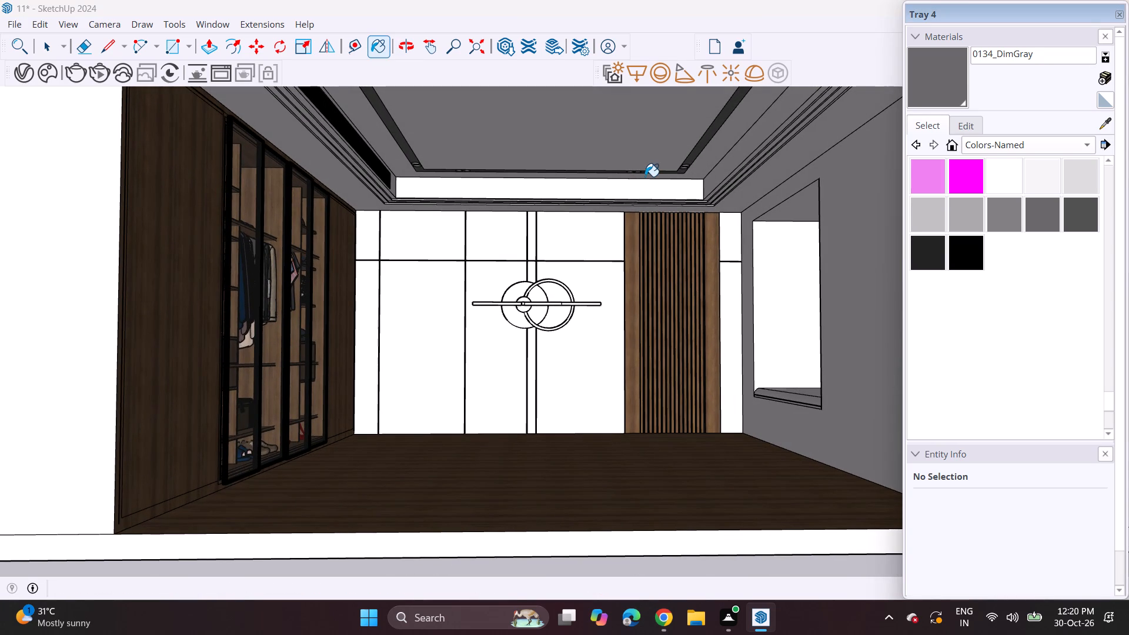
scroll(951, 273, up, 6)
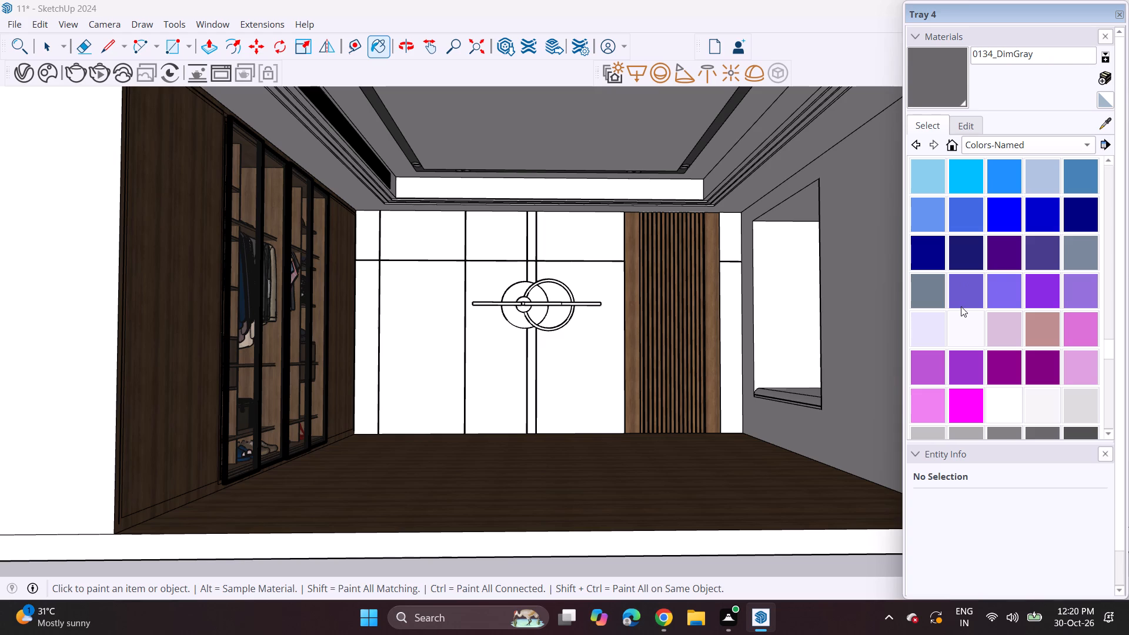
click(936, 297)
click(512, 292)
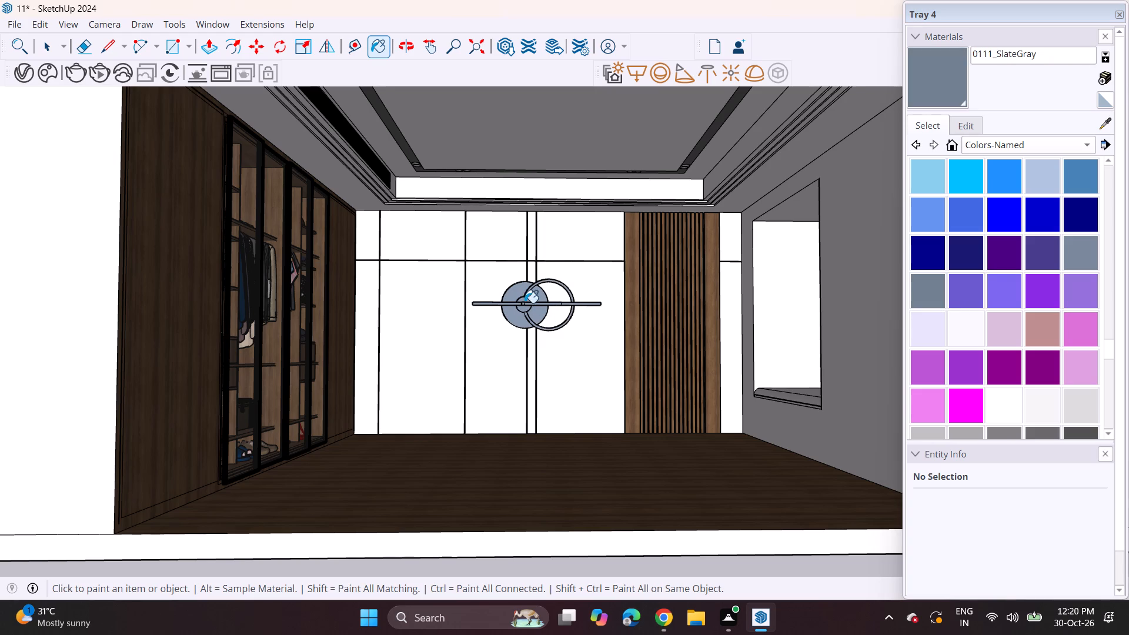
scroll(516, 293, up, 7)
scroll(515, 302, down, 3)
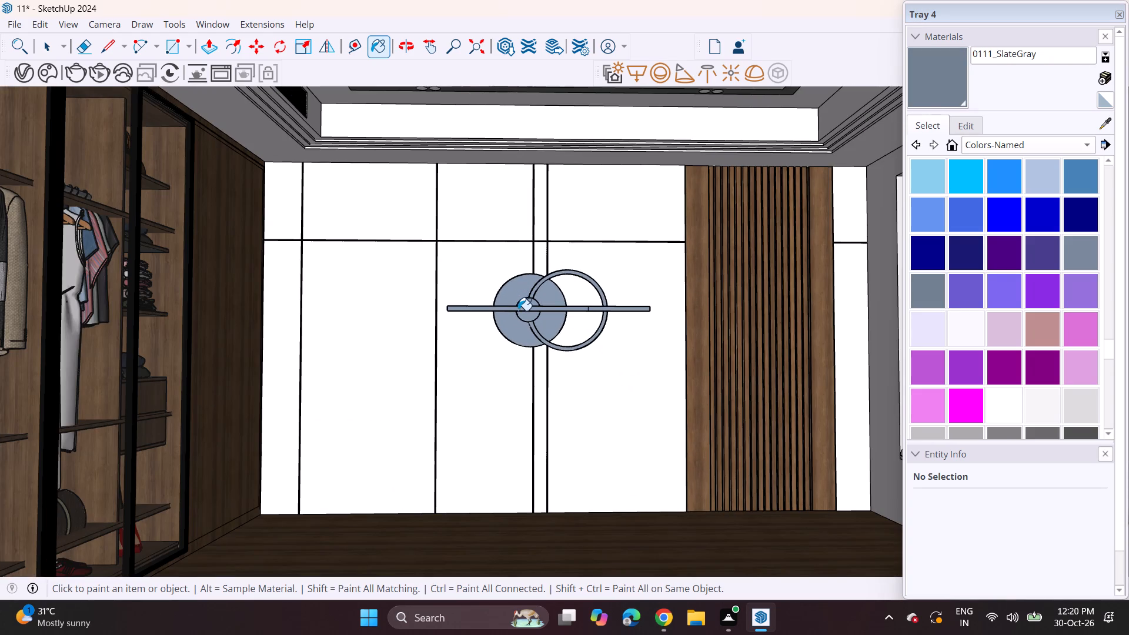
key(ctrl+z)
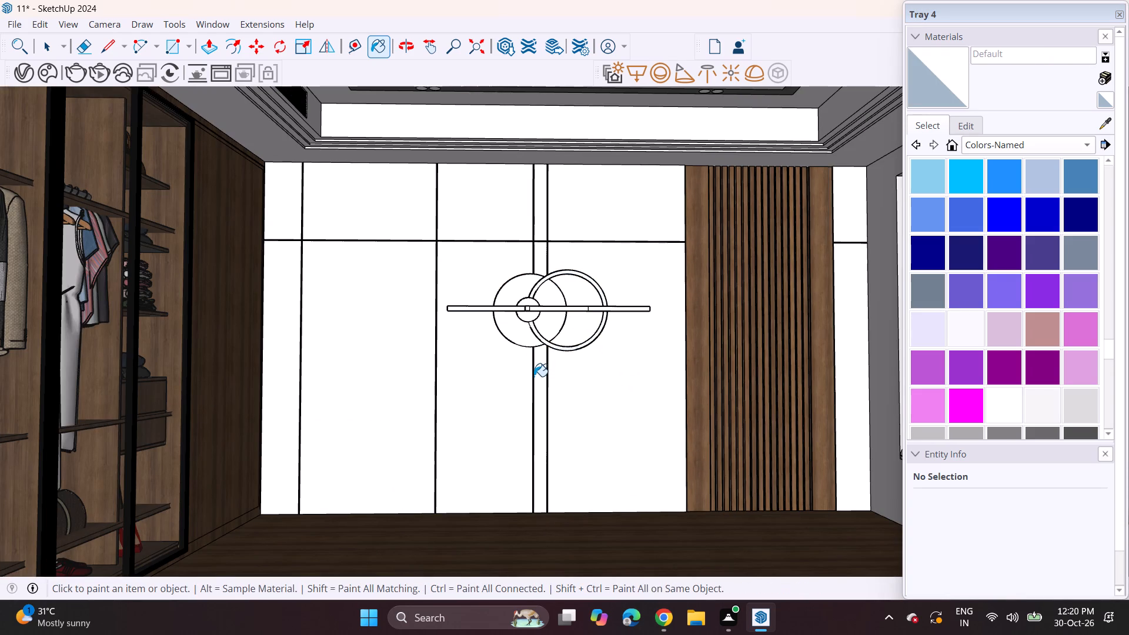
Explode the circular wall decoration group on the back wall.
key(space)
click(540, 327)
right_click(546, 327)
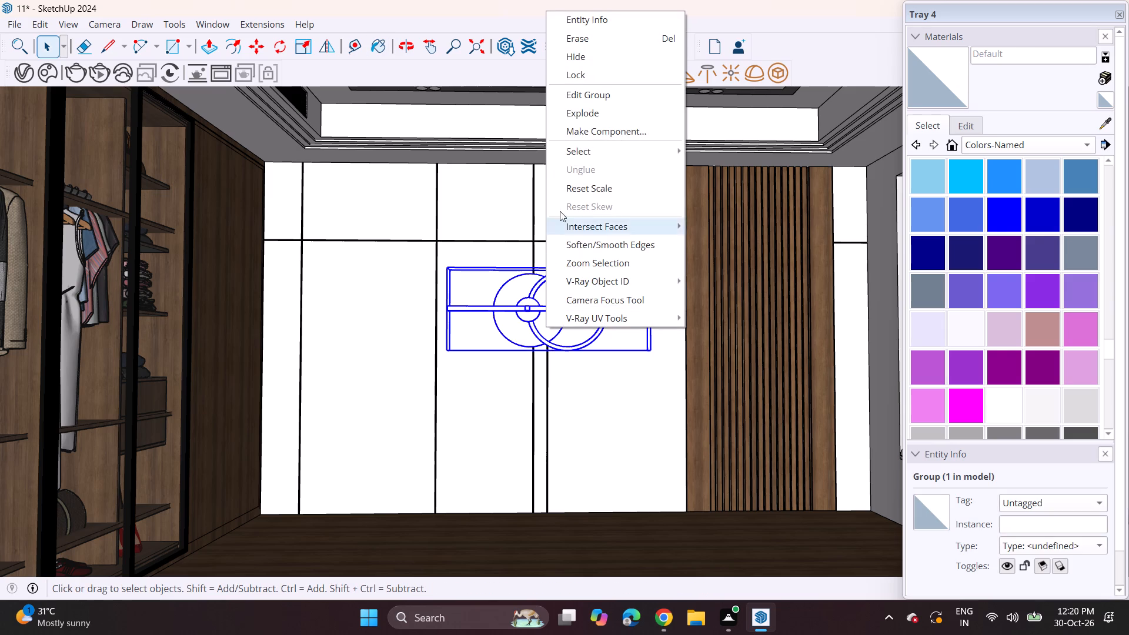
click(594, 115)
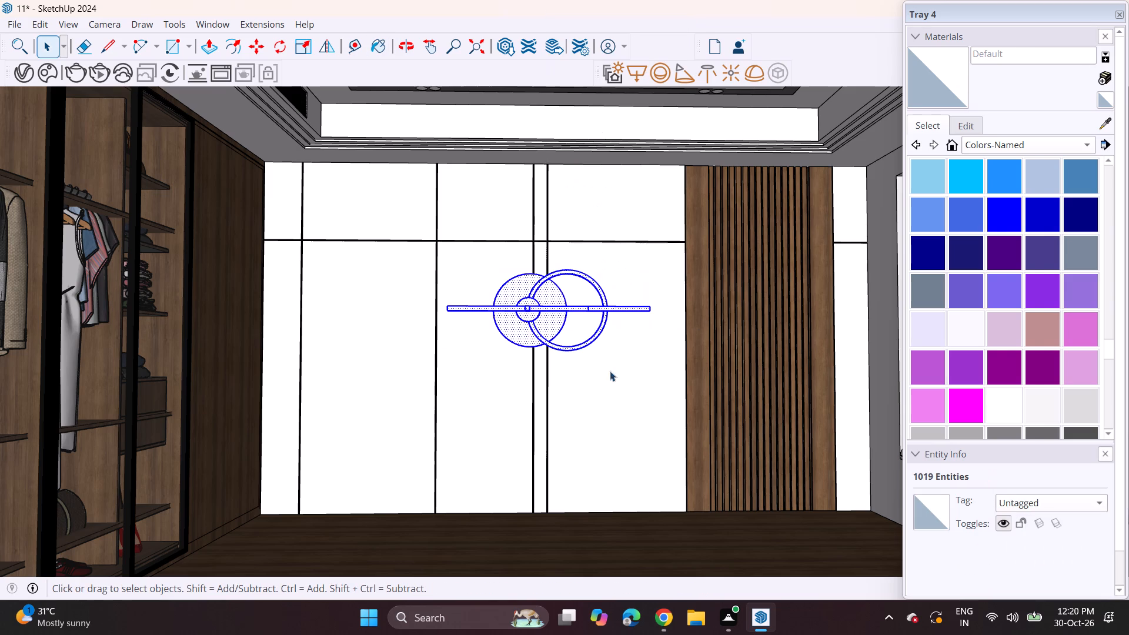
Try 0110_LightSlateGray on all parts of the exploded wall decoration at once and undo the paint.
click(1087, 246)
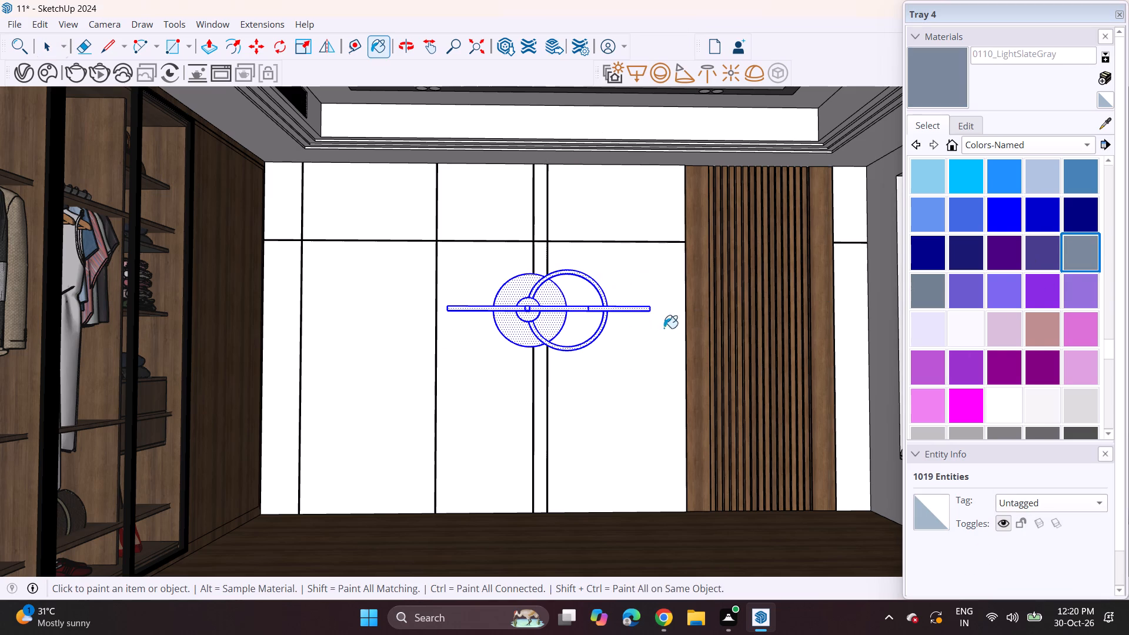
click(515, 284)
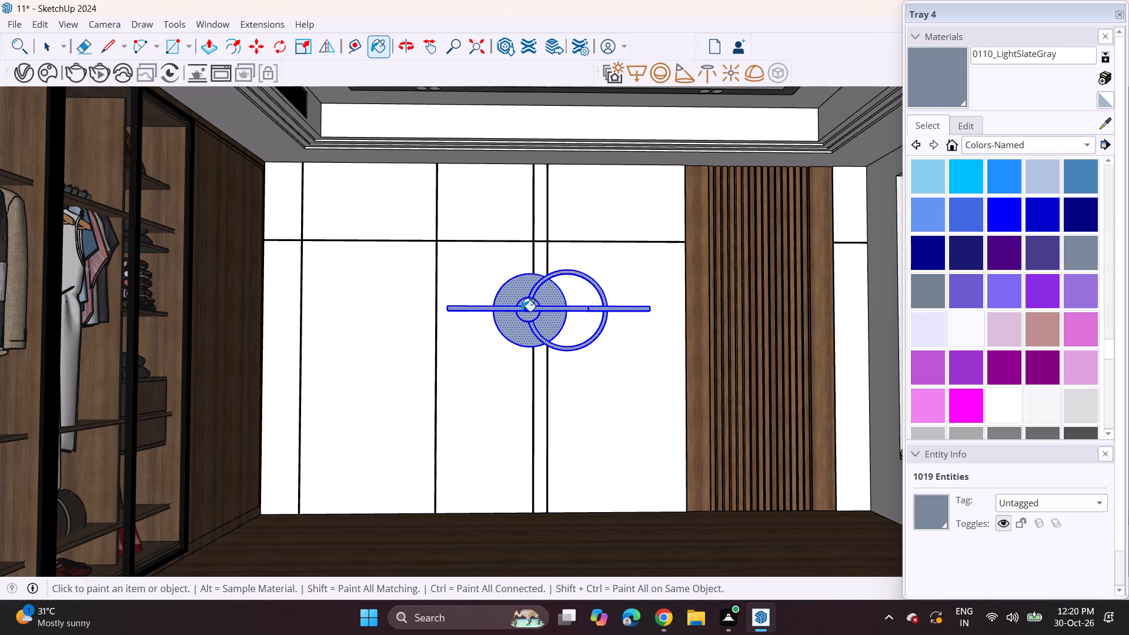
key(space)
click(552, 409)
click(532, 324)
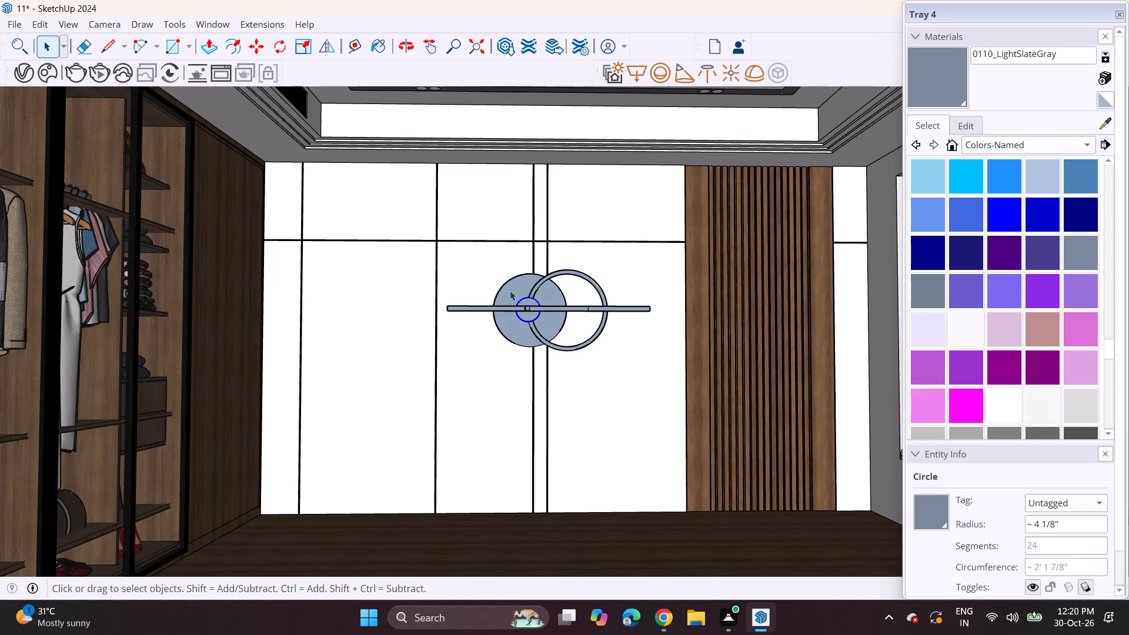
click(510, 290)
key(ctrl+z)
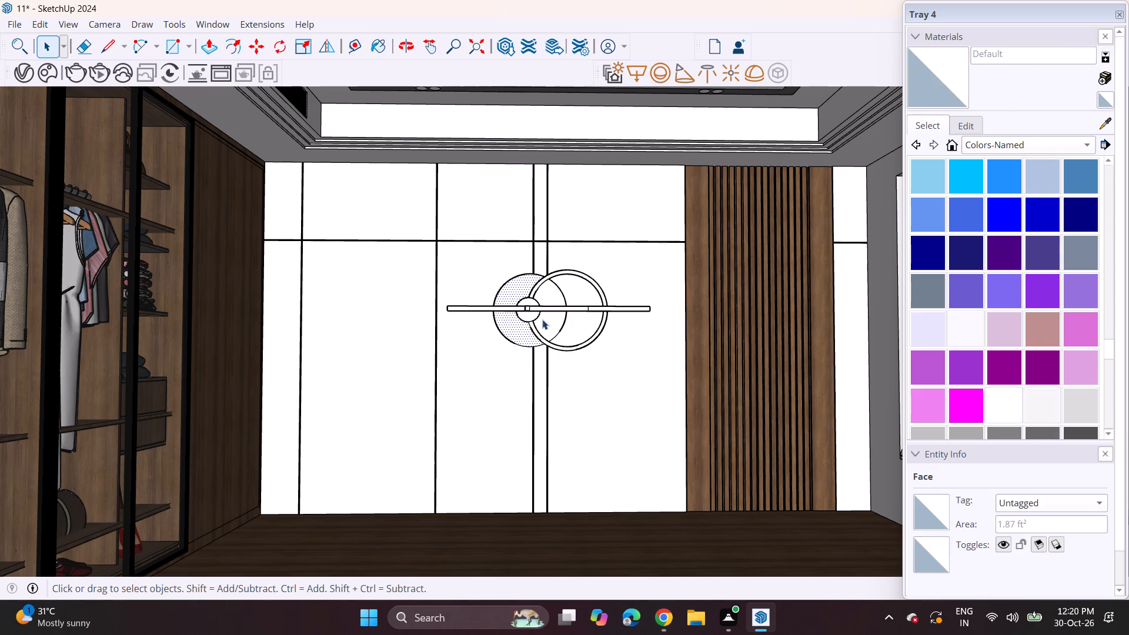
Paint only the wall decoration's disc, including the part inside the ring, with 0110_LightSlateGray.
click(519, 336)
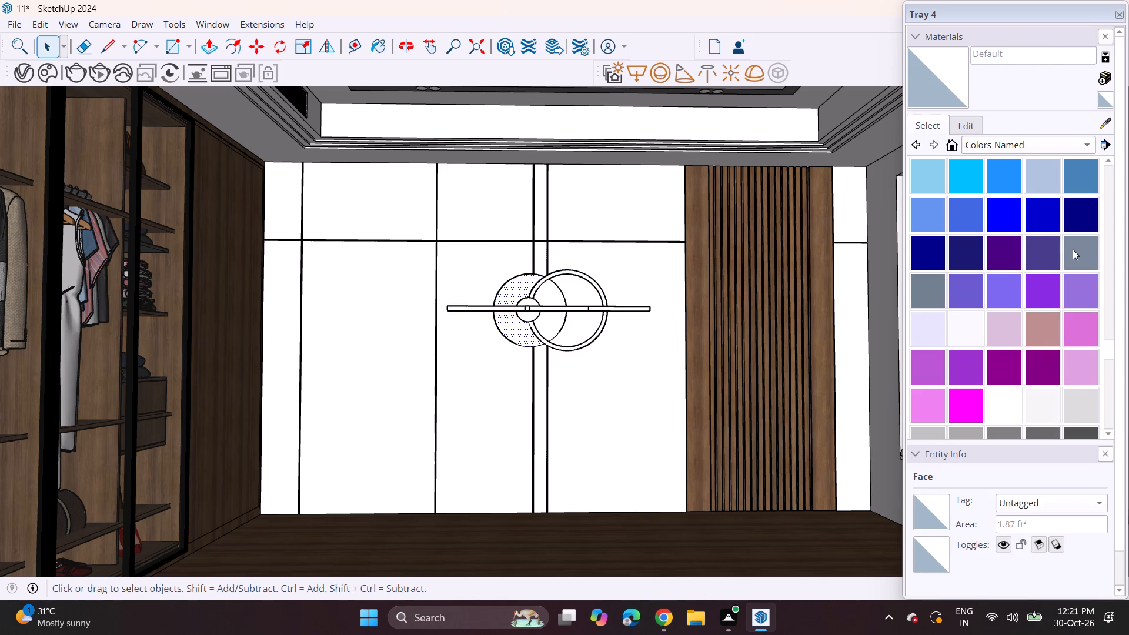
click(1073, 249)
click(507, 290)
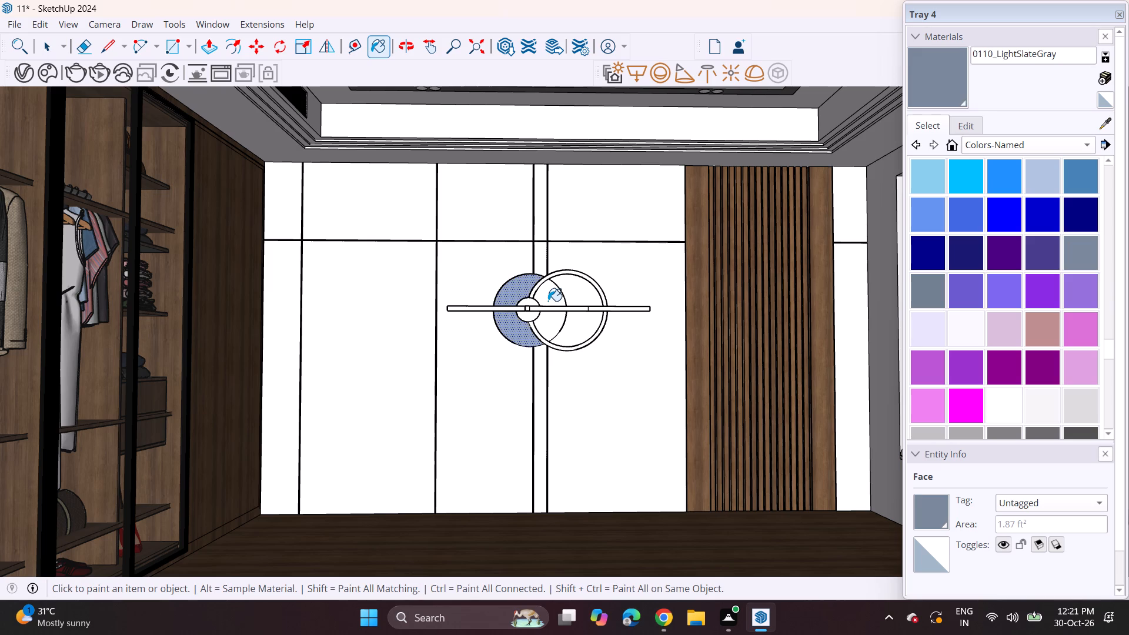
click(548, 301)
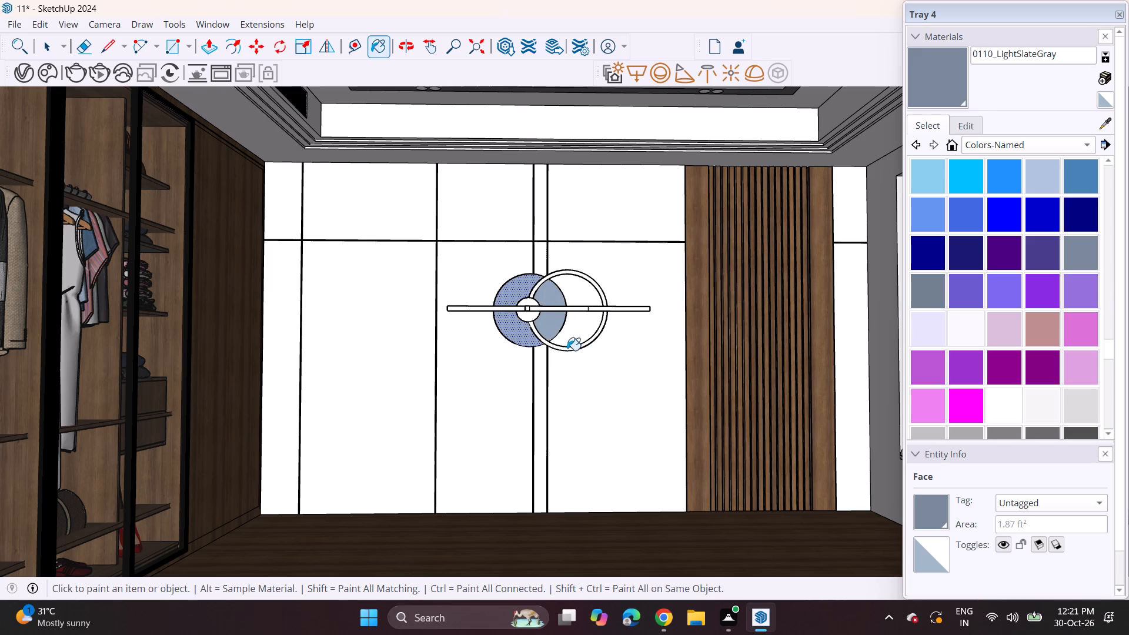
Darken the 0110_LightSlateGray material on the wall decoration's disc to a deep slate tone.
click(967, 133)
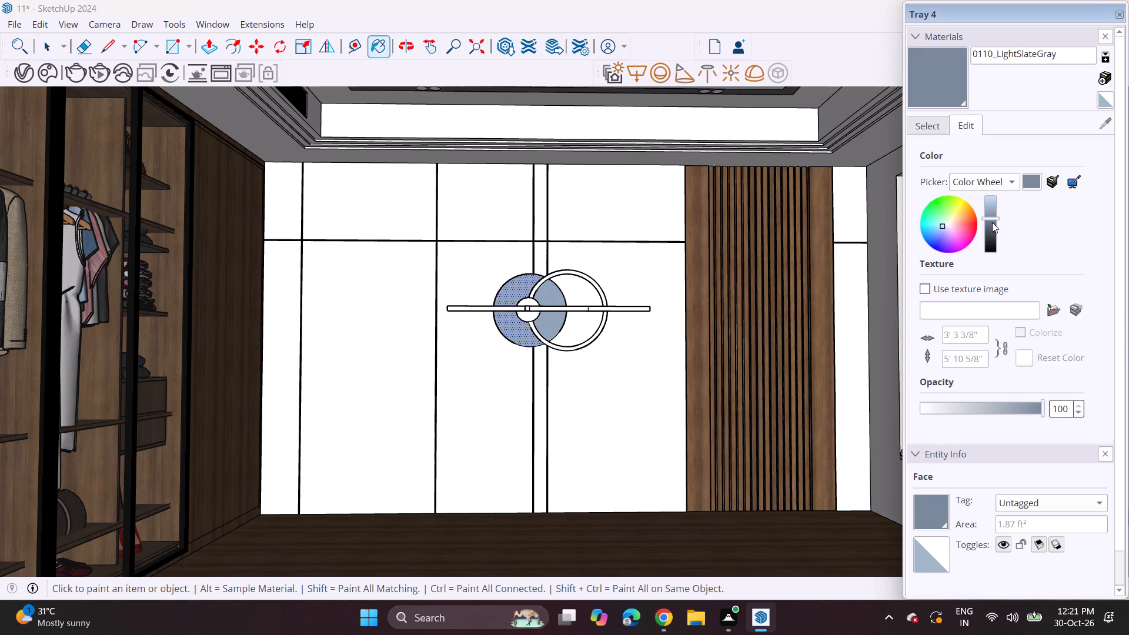
click(992, 223)
click(992, 232)
click(993, 237)
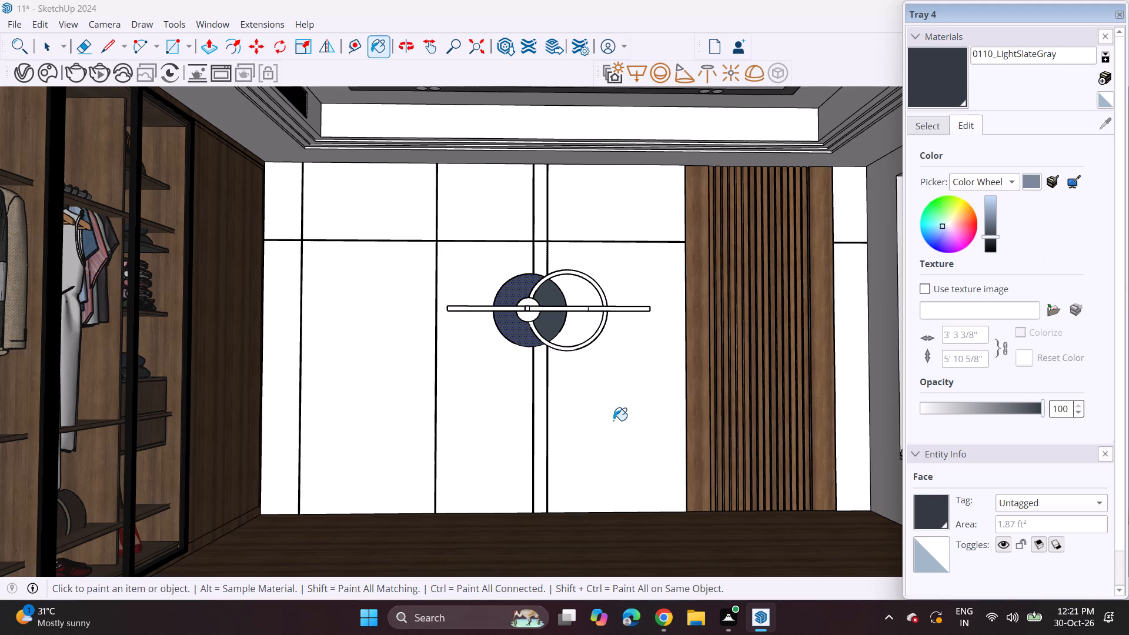
key(space)
Sample noyer1 from the slatted wood panel and paint the small circle at the disc's centre with it.
click(927, 128)
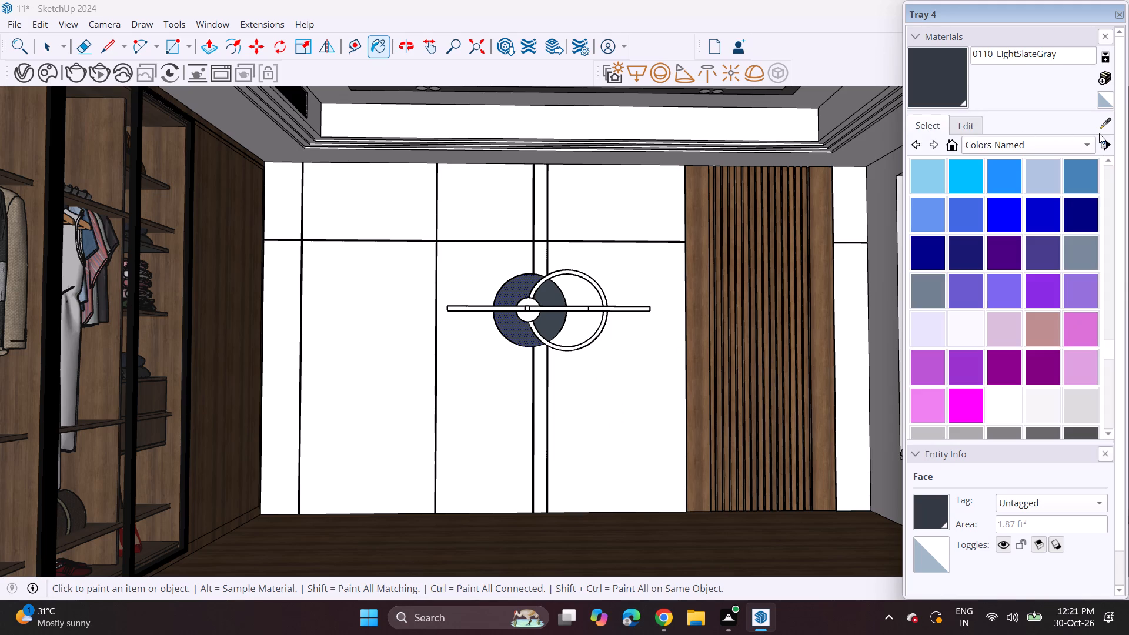
click(1108, 125)
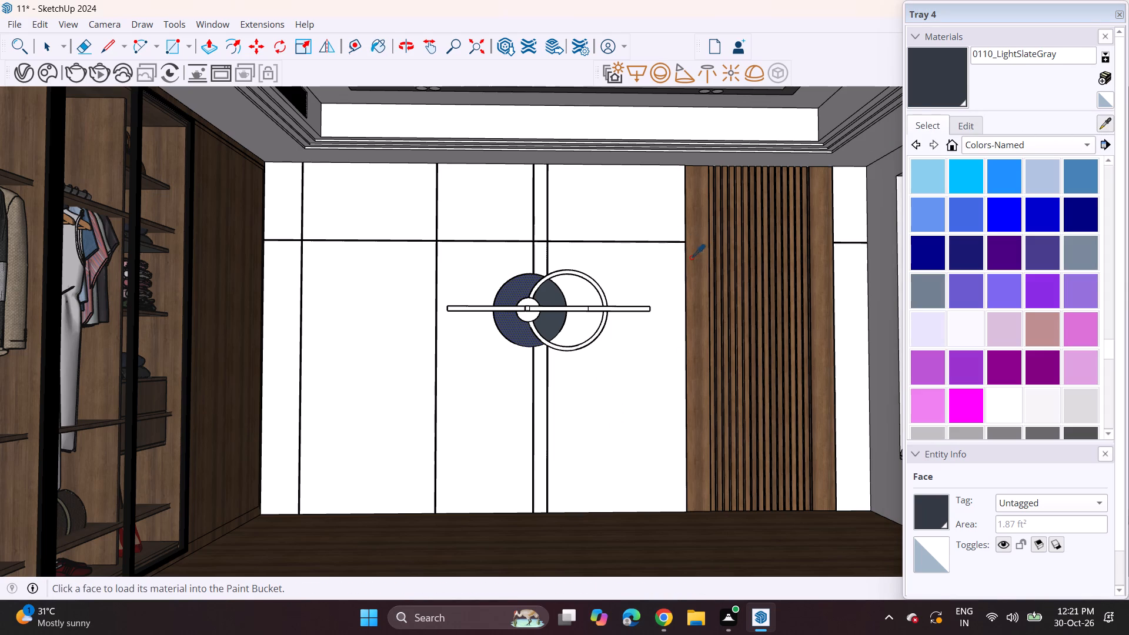
click(691, 258)
click(529, 300)
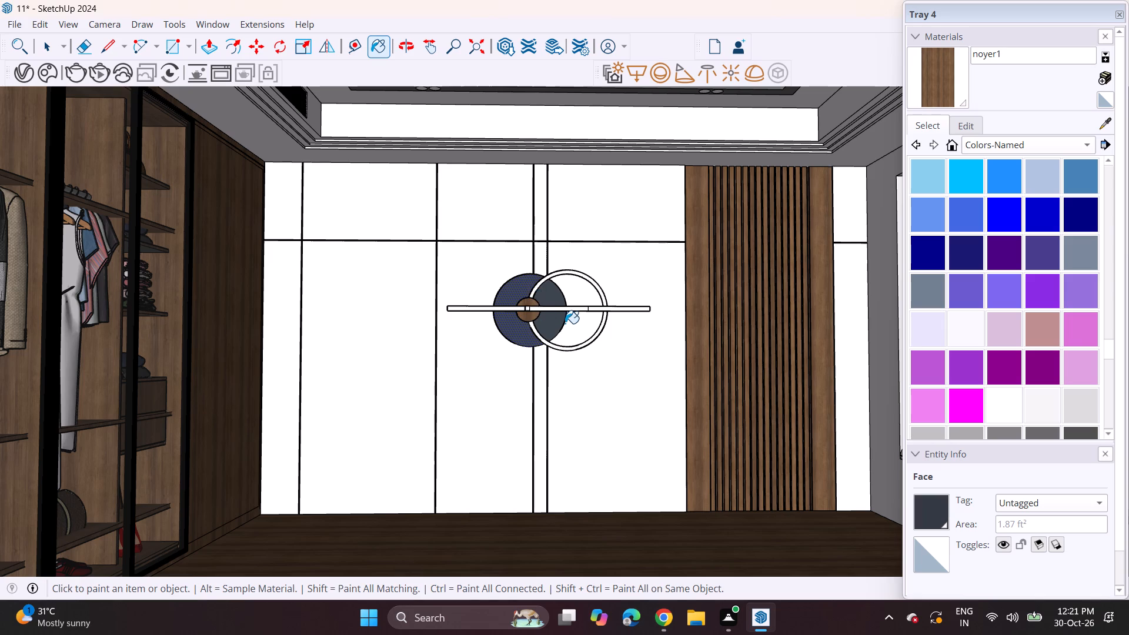
Split the decoration's ring with two short lines across its band, at the upper and lower parts of the half away from the disc.
click(106, 46)
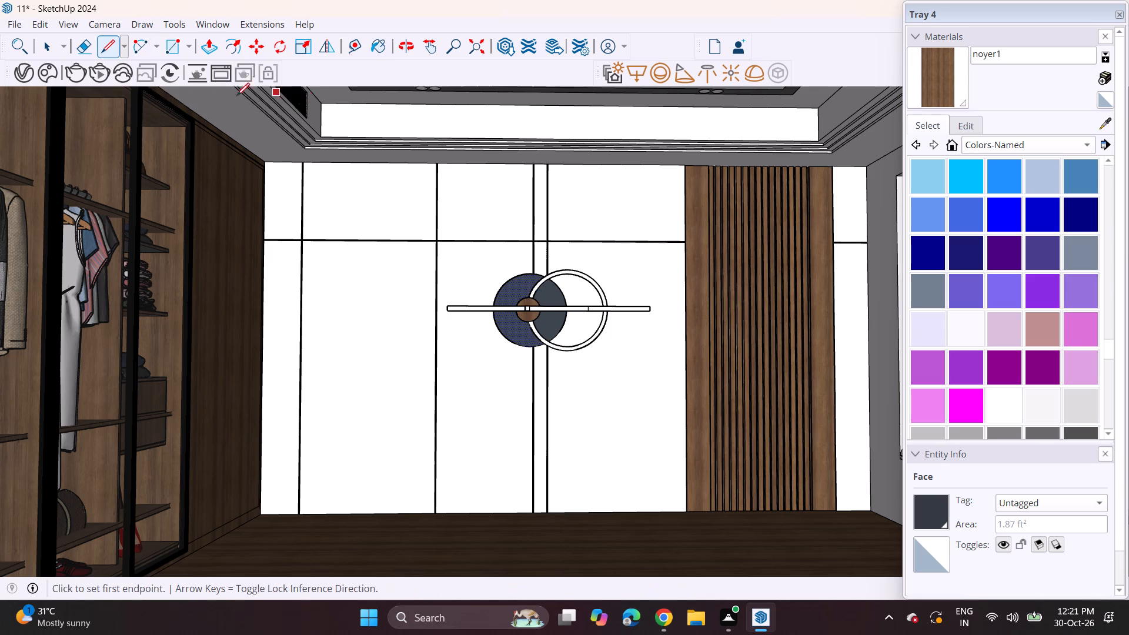
scroll(432, 155, up, 4)
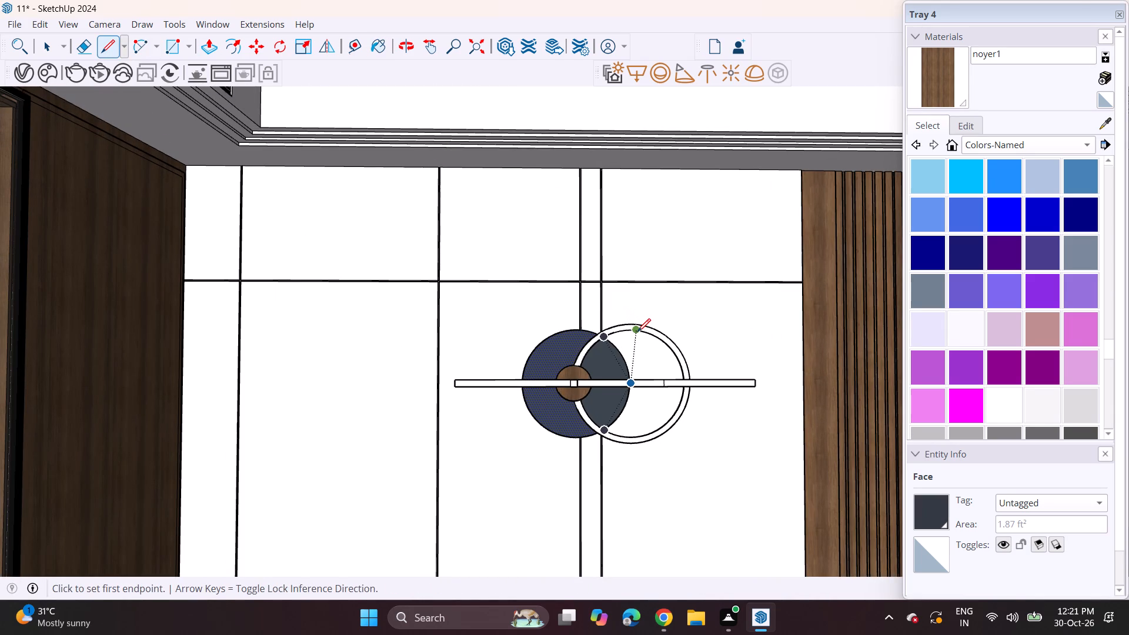
shift+middle_drag(612, 324, 513, 275)
scroll(560, 286, up, 4)
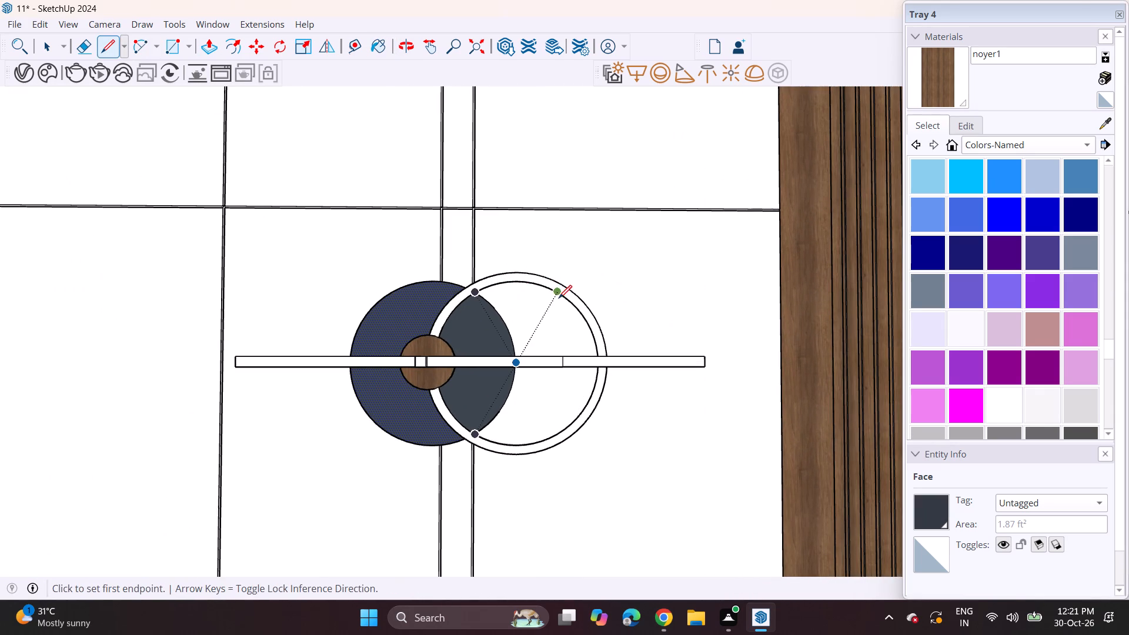
click(564, 299)
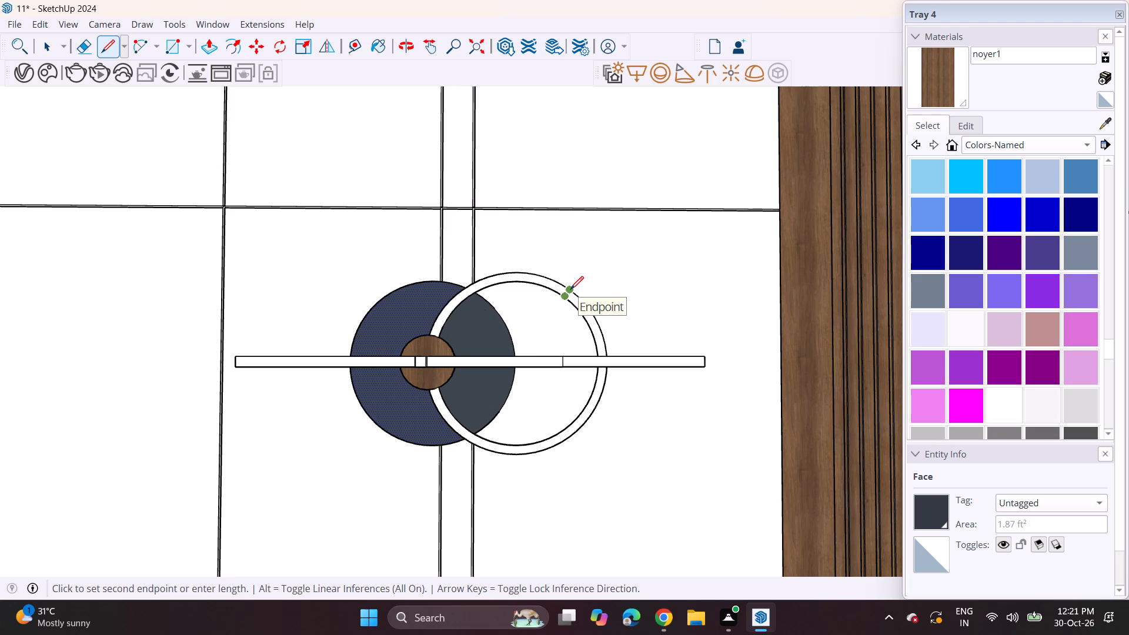
click(570, 289)
click(555, 436)
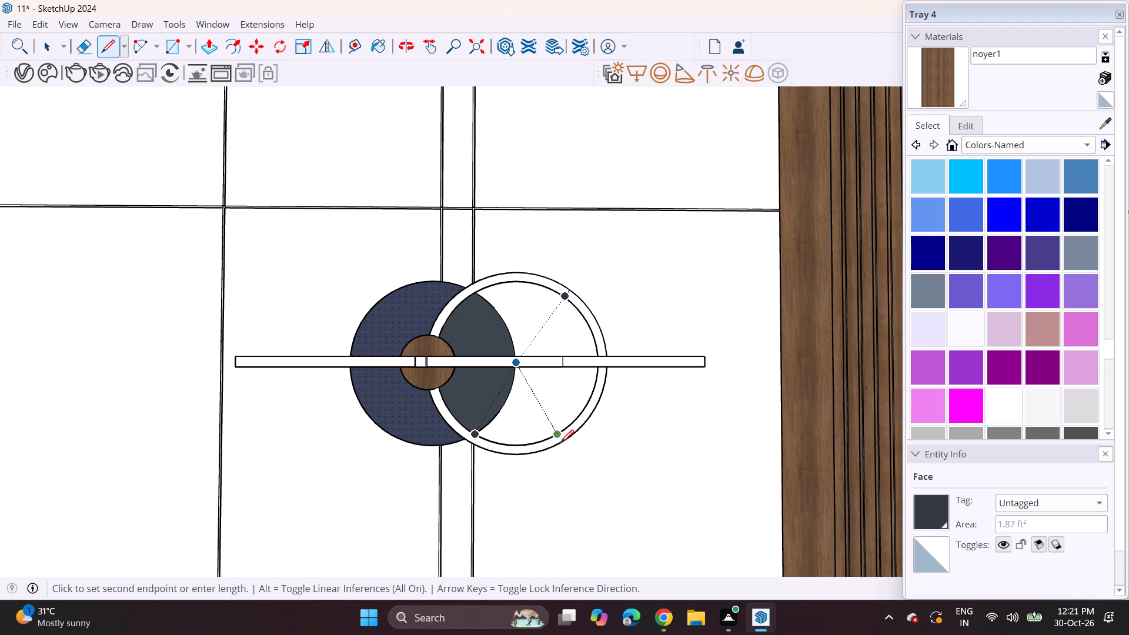
click(562, 443)
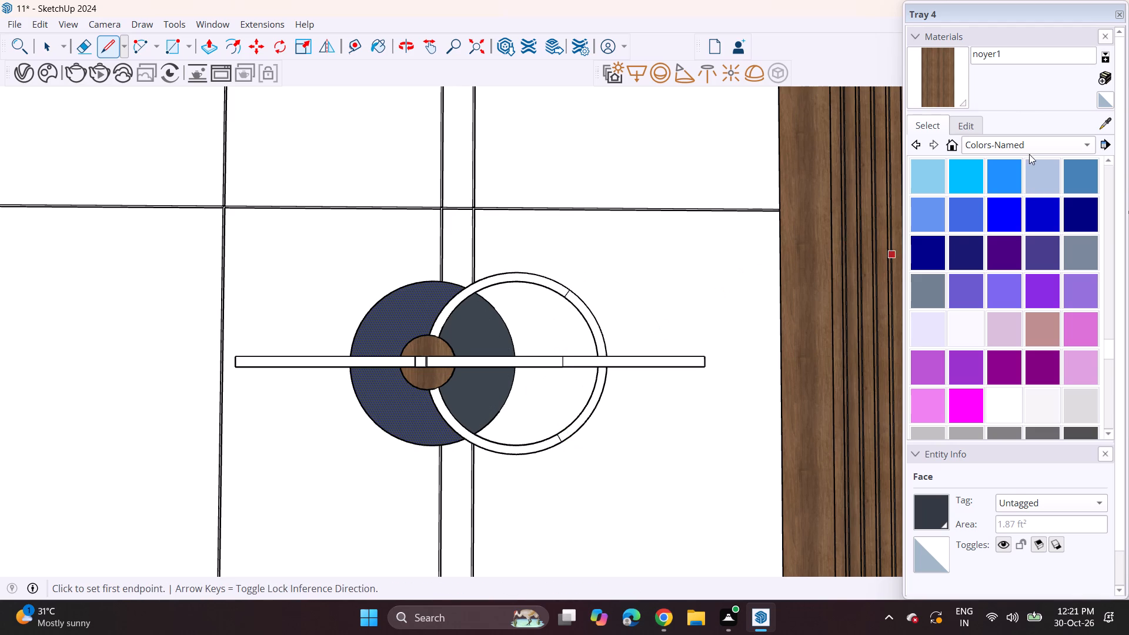
Paint the ring's upper and lower arcs on the disc side and the bar's end segment beyond the disc with noyer1.
click(938, 80)
click(492, 282)
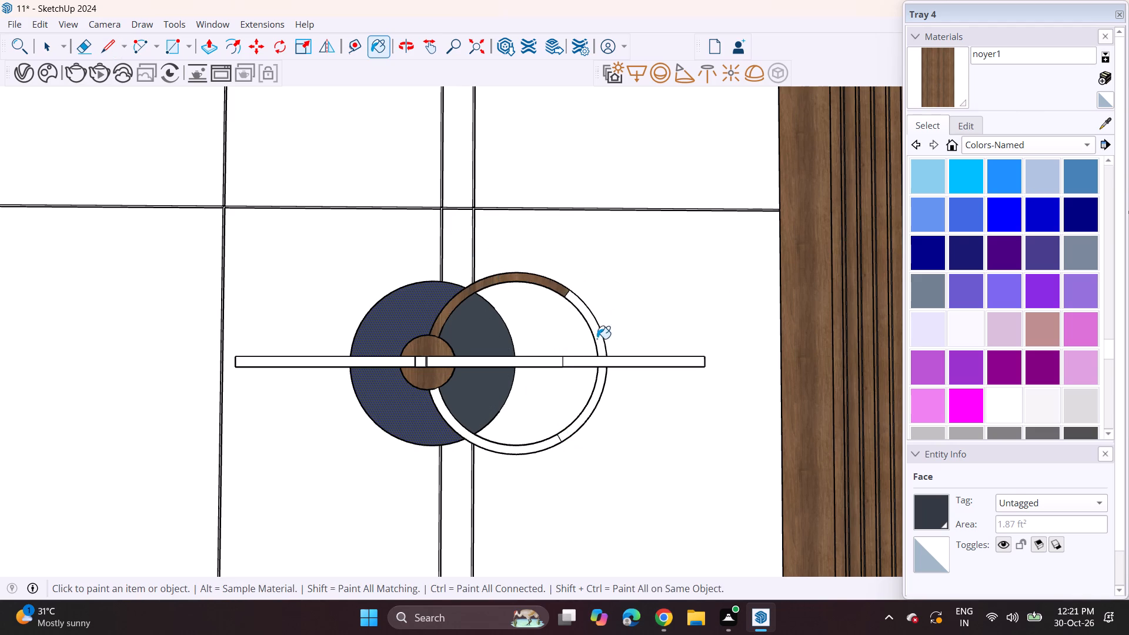
click(490, 448)
click(662, 365)
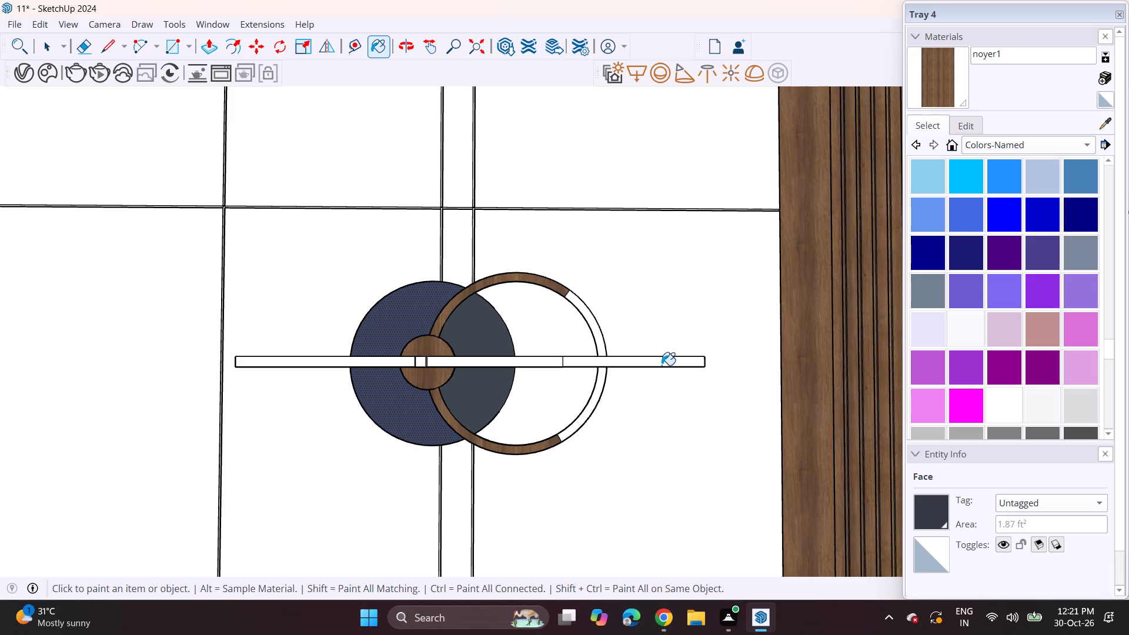
Review the painted wall decoration in the context of the whole bedroom.
scroll(637, 369, down, 7)
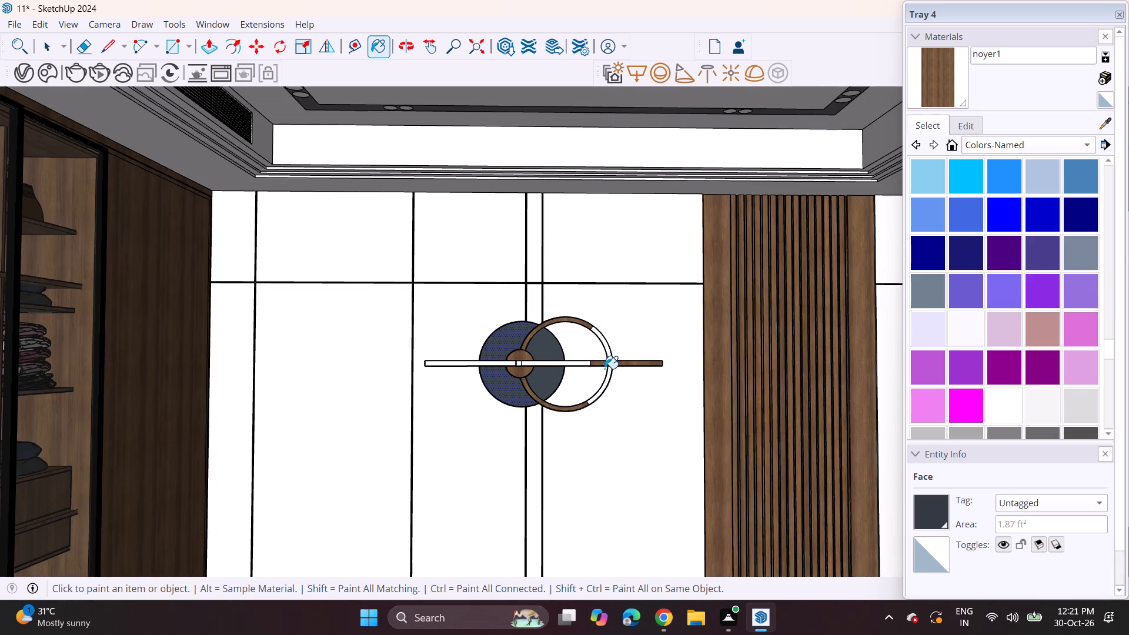
scroll(596, 382, down, 4)
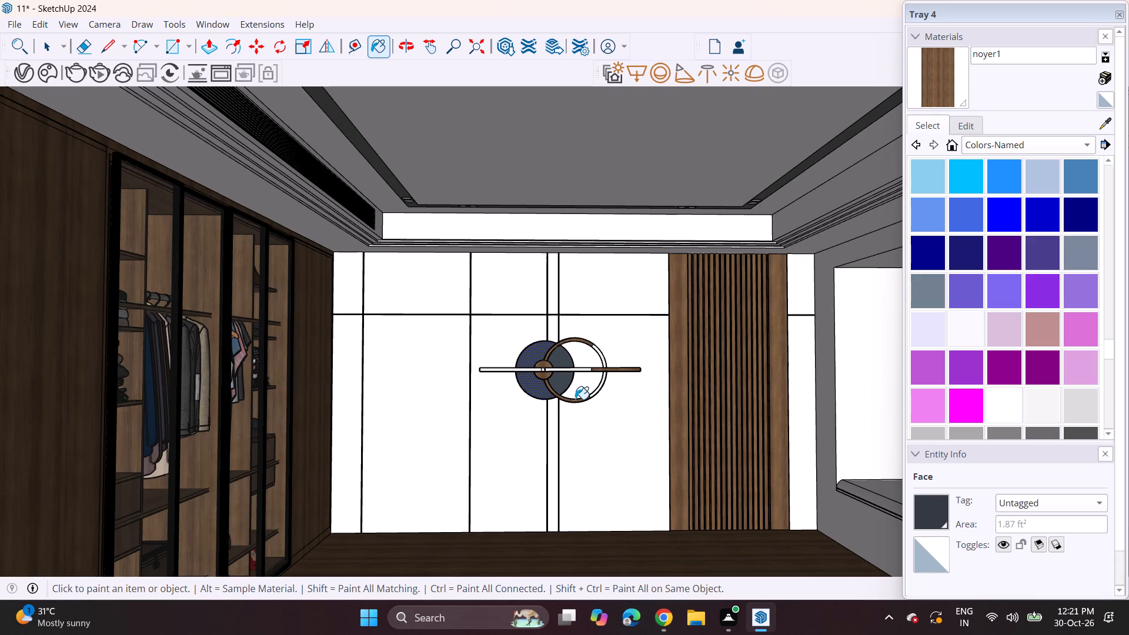
scroll(518, 337, down, 3)
key(space)
middle_drag(519, 380, 557, 405)
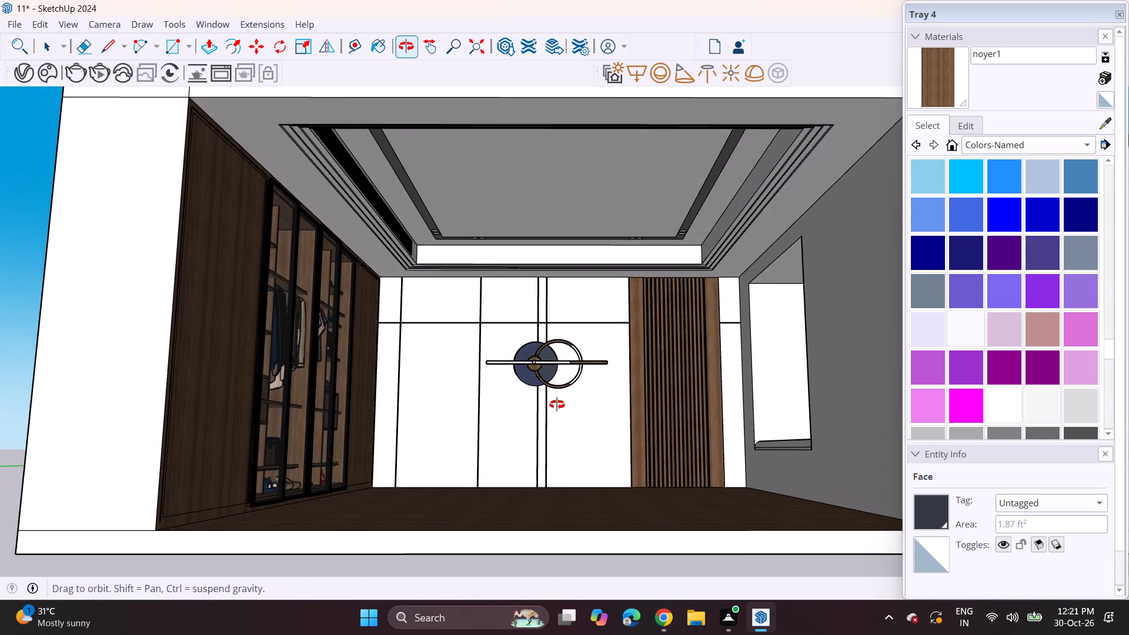
middle_drag(557, 405, 557, 406)
shift+middle_drag(569, 402, 493, 369)
middle_drag(512, 383, 526, 402)
shift+middle_drag(498, 396, 541, 412)
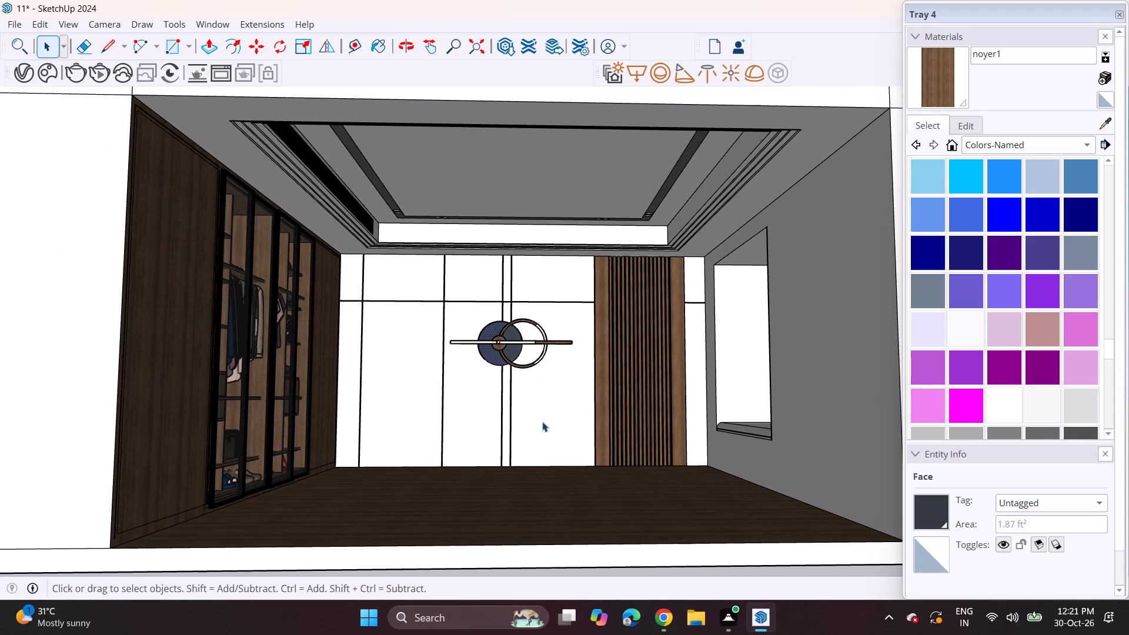
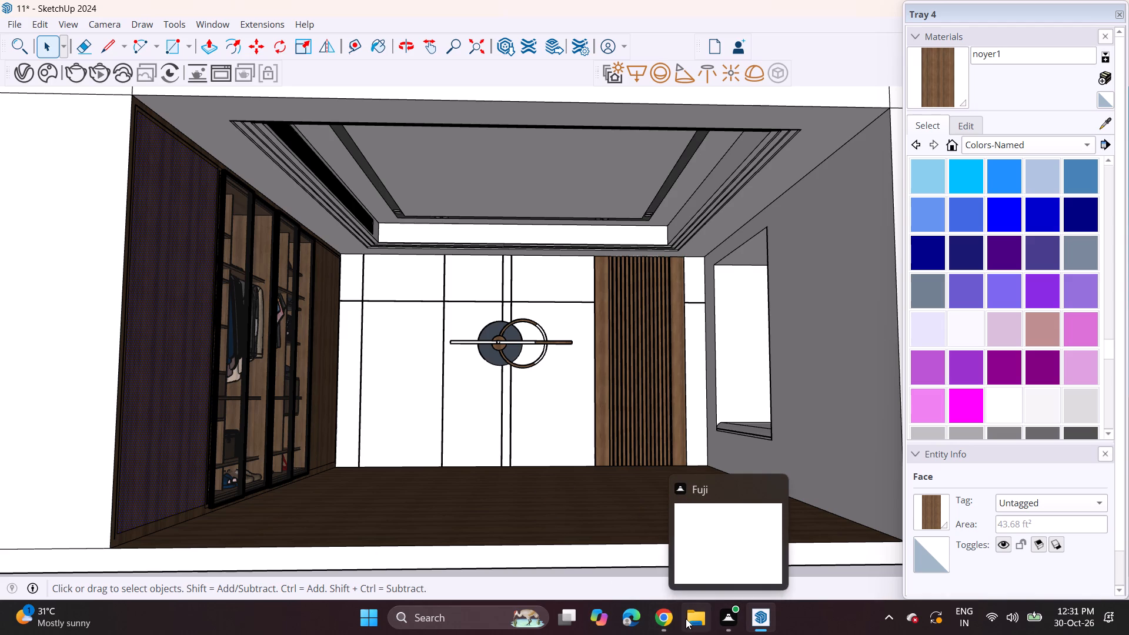
Switch to Chrome, search 3D Warehouse for PILLOW, and download the 720 KB Pillows model by Lucas Interior as a SketchUp file.
click(670, 621)
click(676, 139)
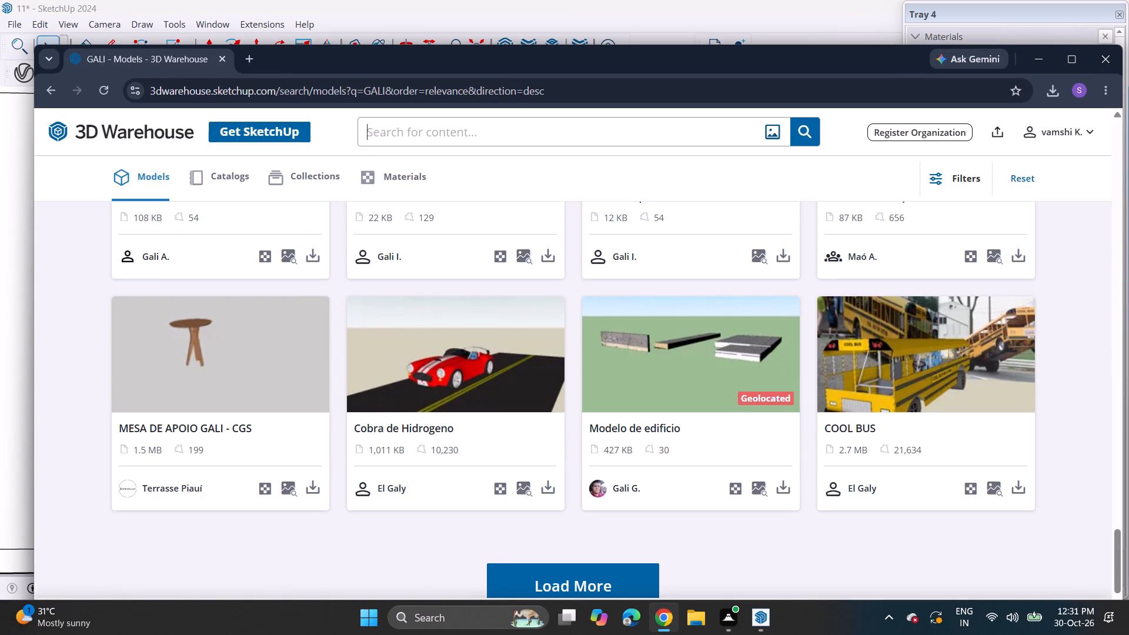
text(PILLOW)
key(Return)
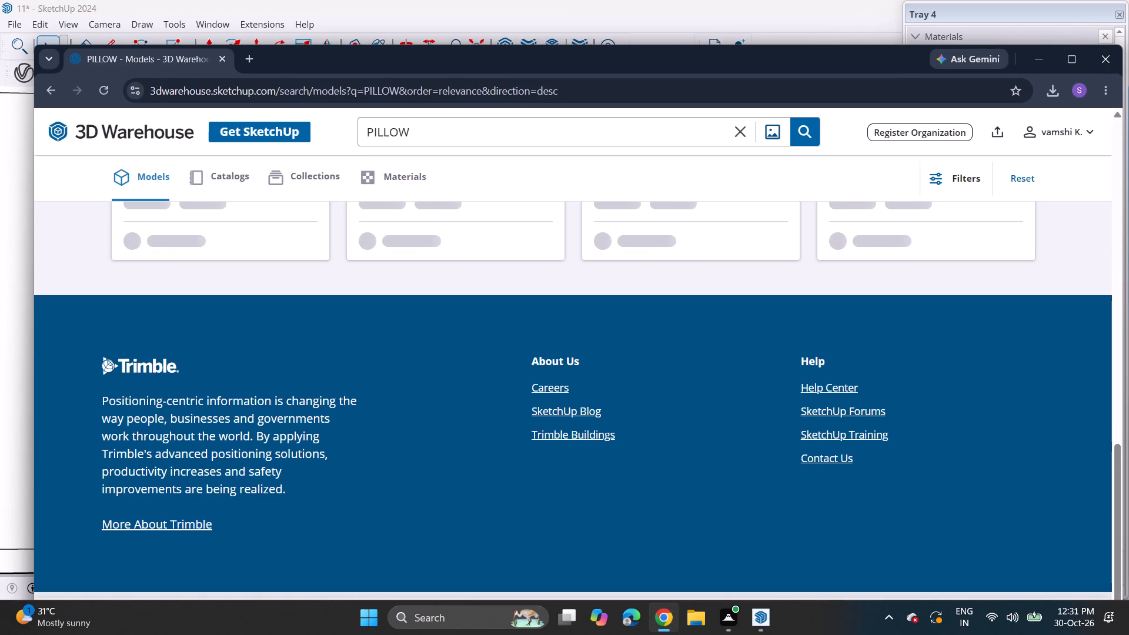
scroll(585, 354, up, 17)
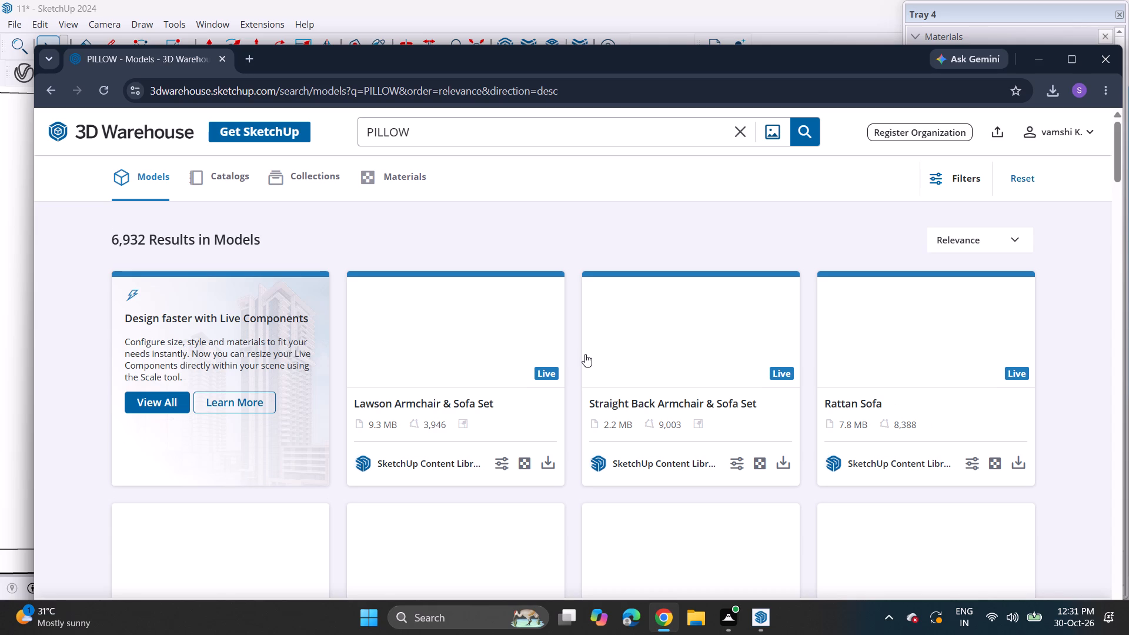
scroll(653, 370, down, 1)
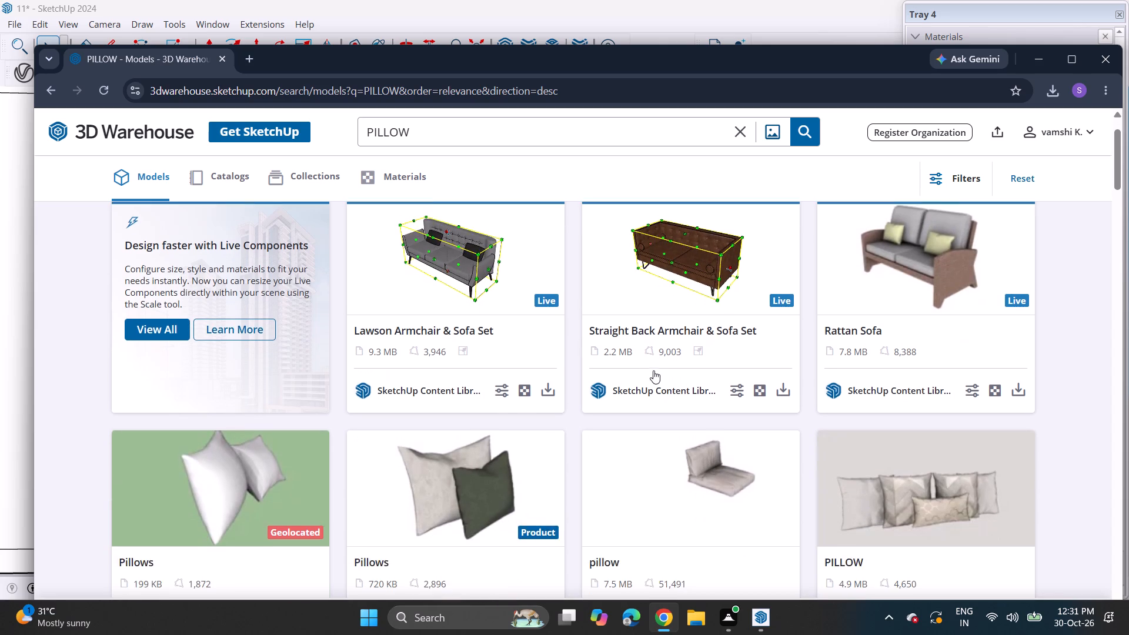
scroll(652, 370, down, 3)
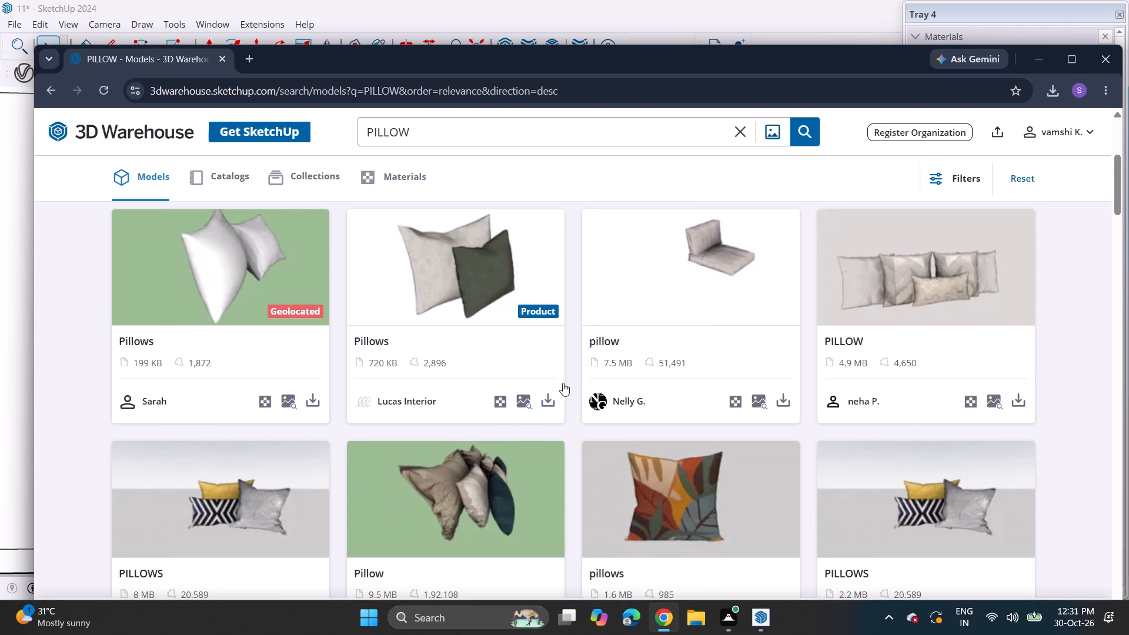
click(546, 394)
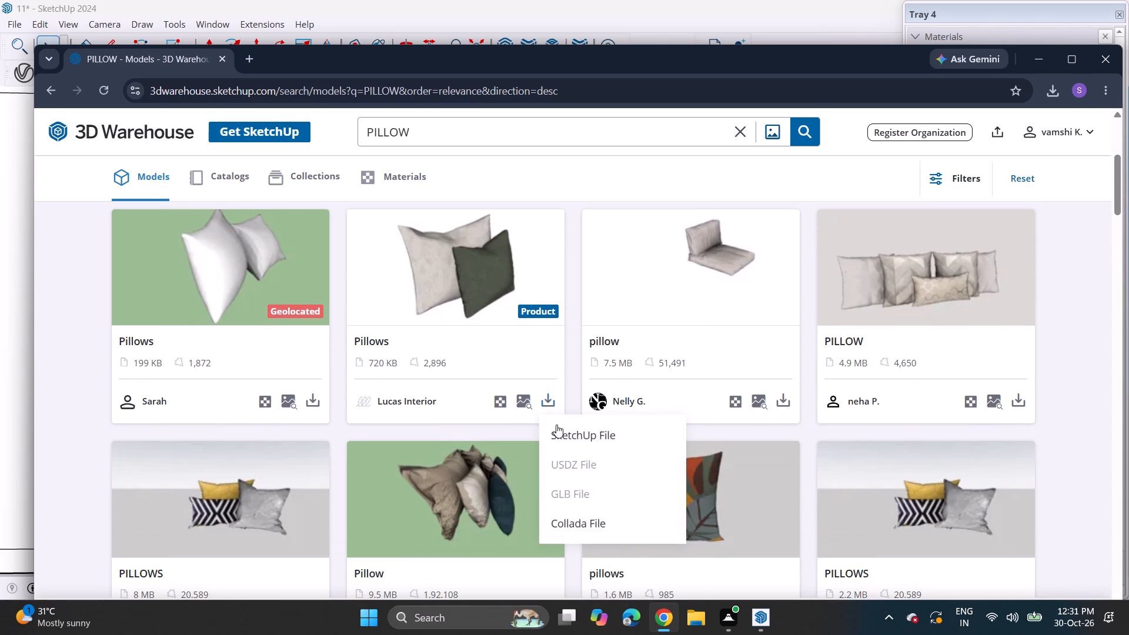
click(558, 426)
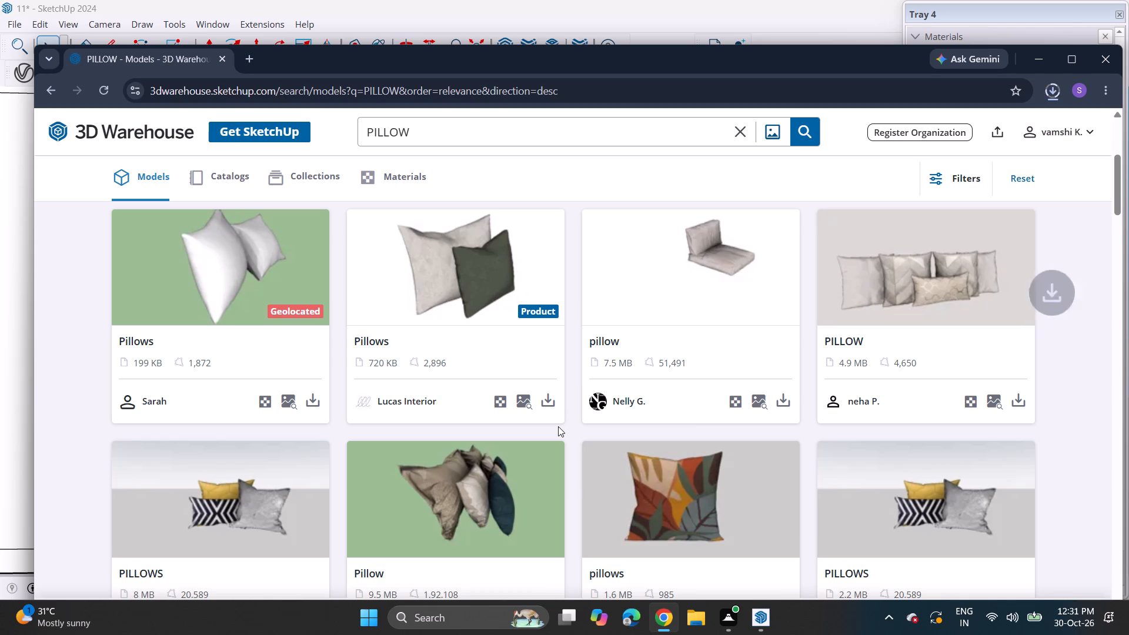
Find the 9.9 MB pillow model with brown cushions and a dark fringed throw further down the results and download its SketchUp file.
scroll(743, 461, down, 6)
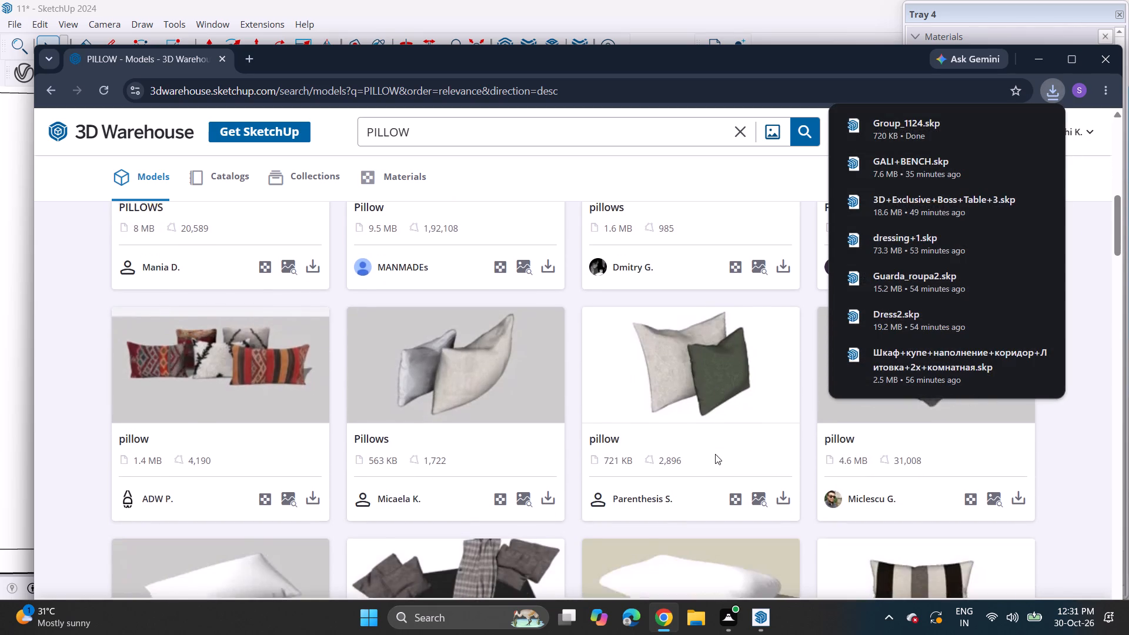
scroll(715, 454, down, 1)
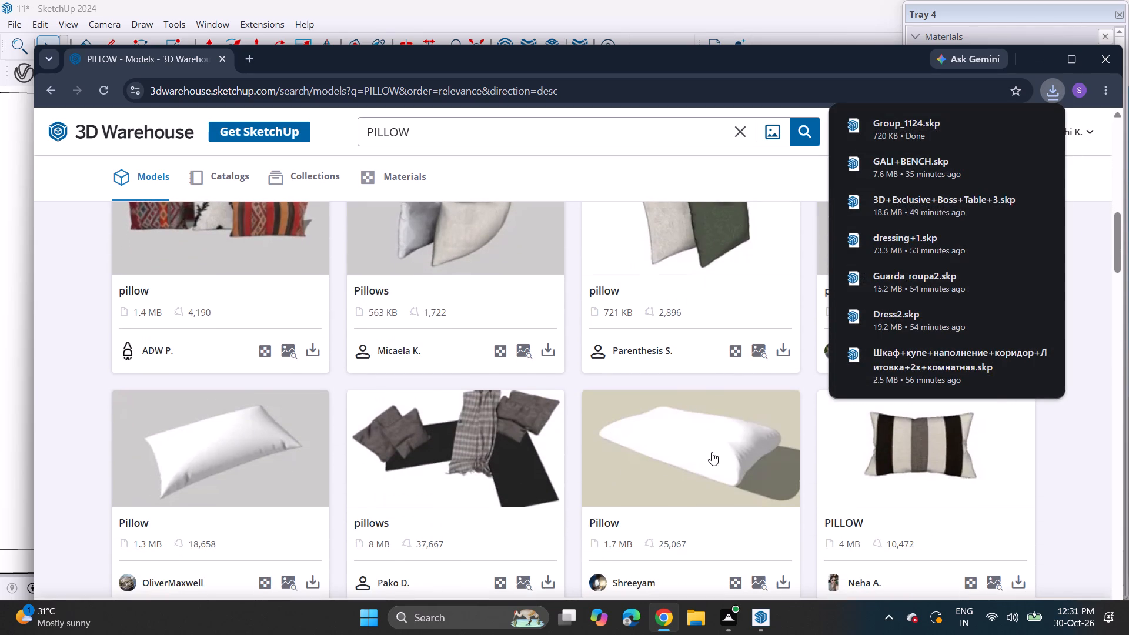
scroll(697, 454, down, 4)
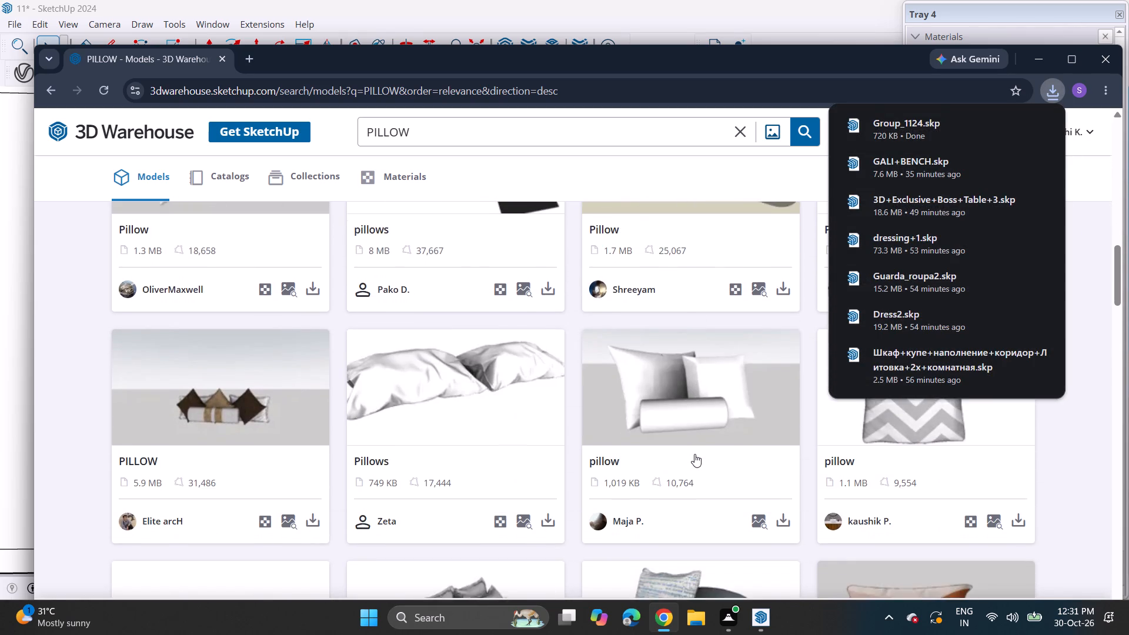
scroll(694, 454, down, 3)
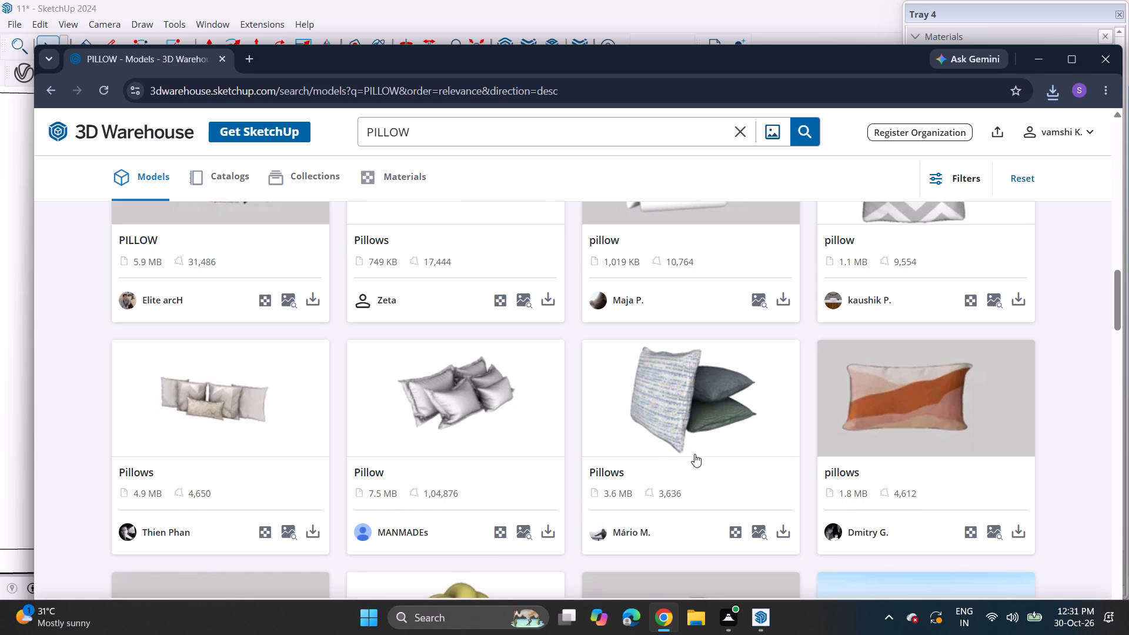
scroll(694, 454, down, 3)
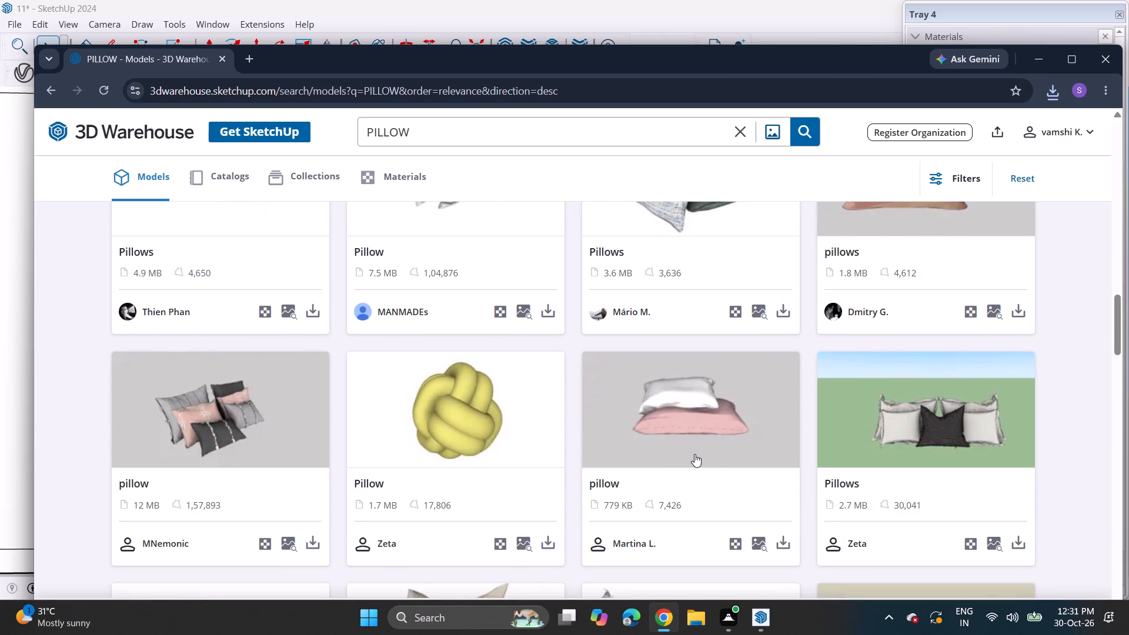
scroll(694, 454, down, 7)
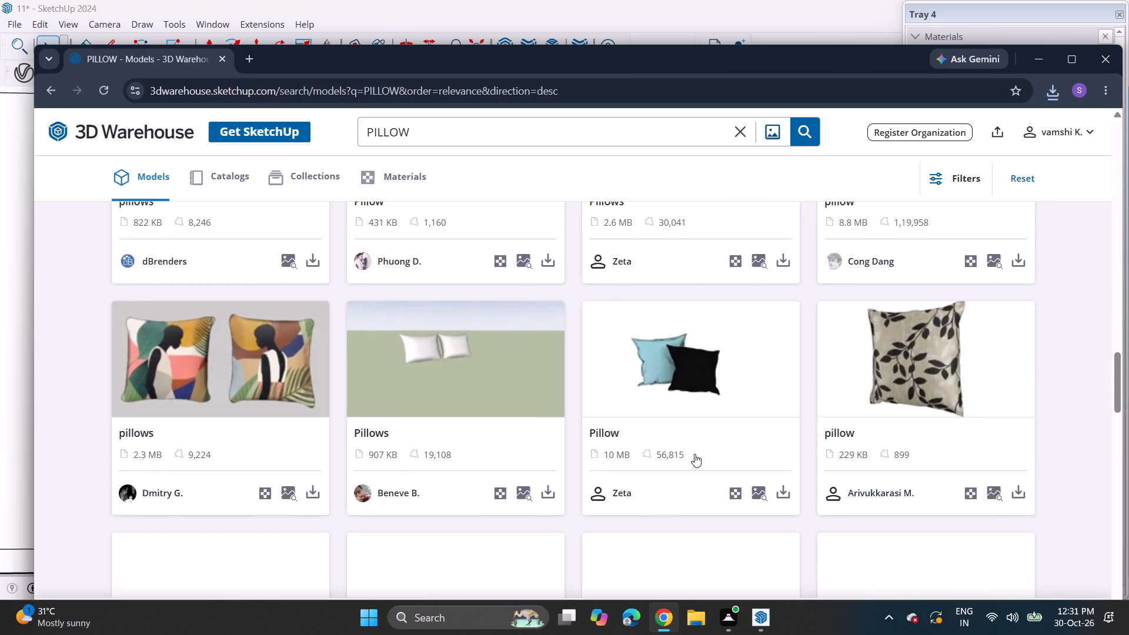
scroll(694, 454, down, 9)
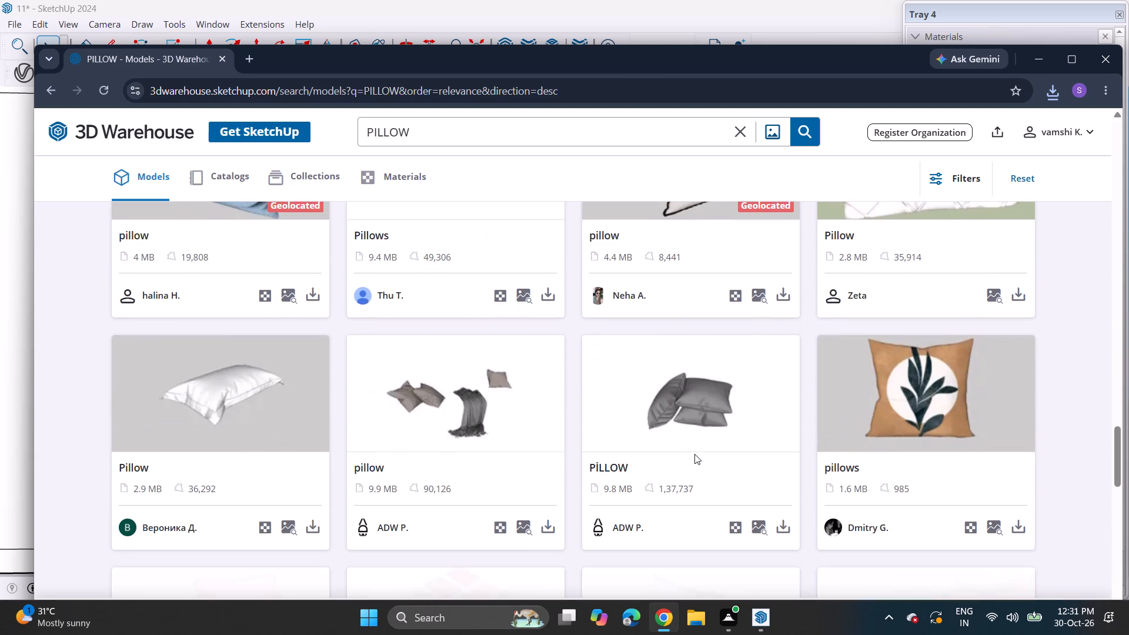
scroll(694, 454, down, 2)
click(545, 379)
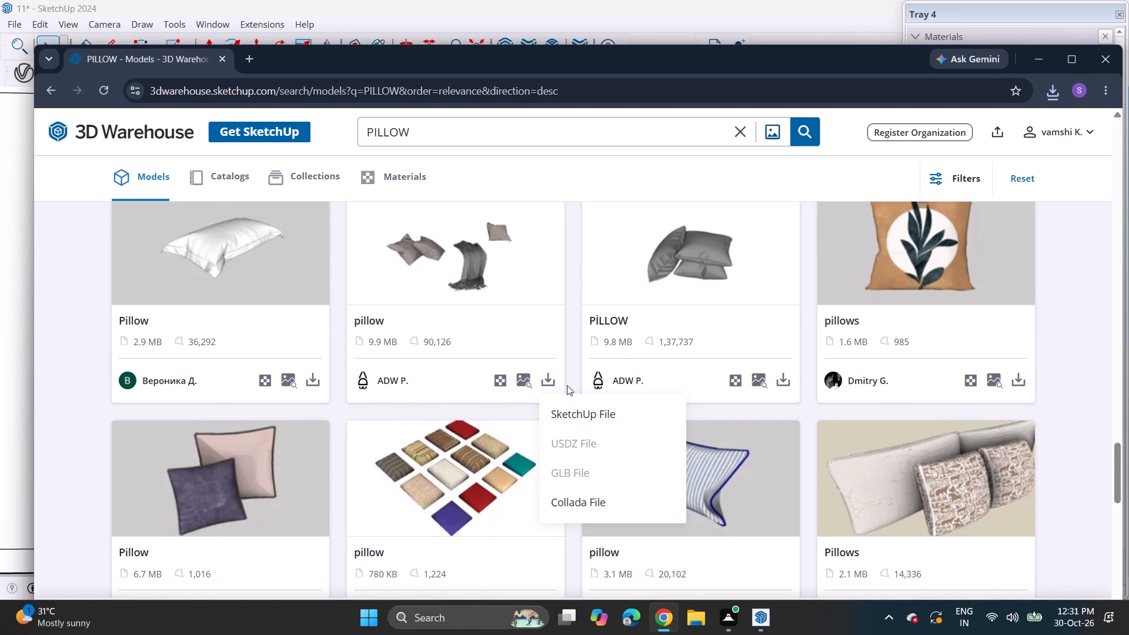
click(574, 405)
Look through the remaining pillow models and load more results.
scroll(574, 405, down, 5)
scroll(574, 406, up, 4)
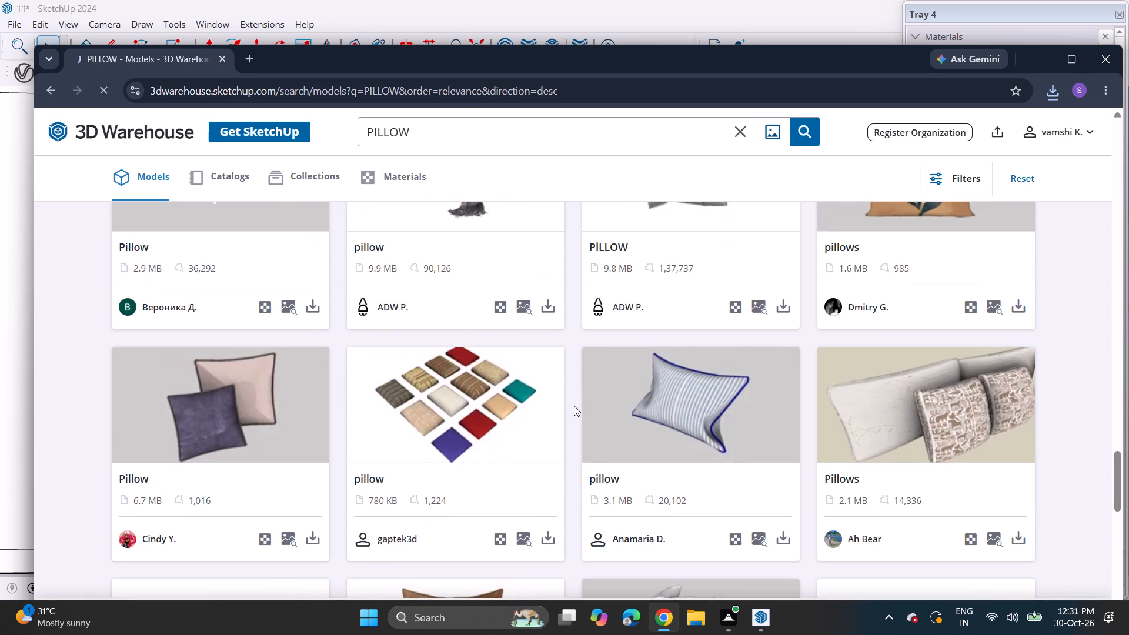
scroll(574, 406, up, 2)
scroll(574, 406, down, 10)
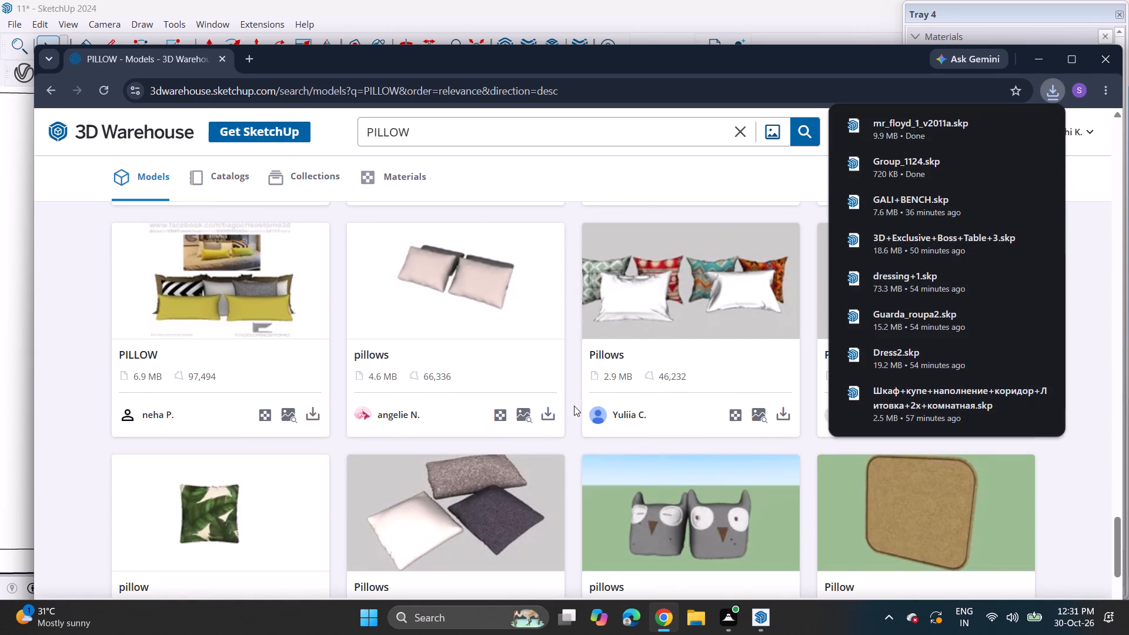
scroll(574, 406, down, 4)
click(578, 453)
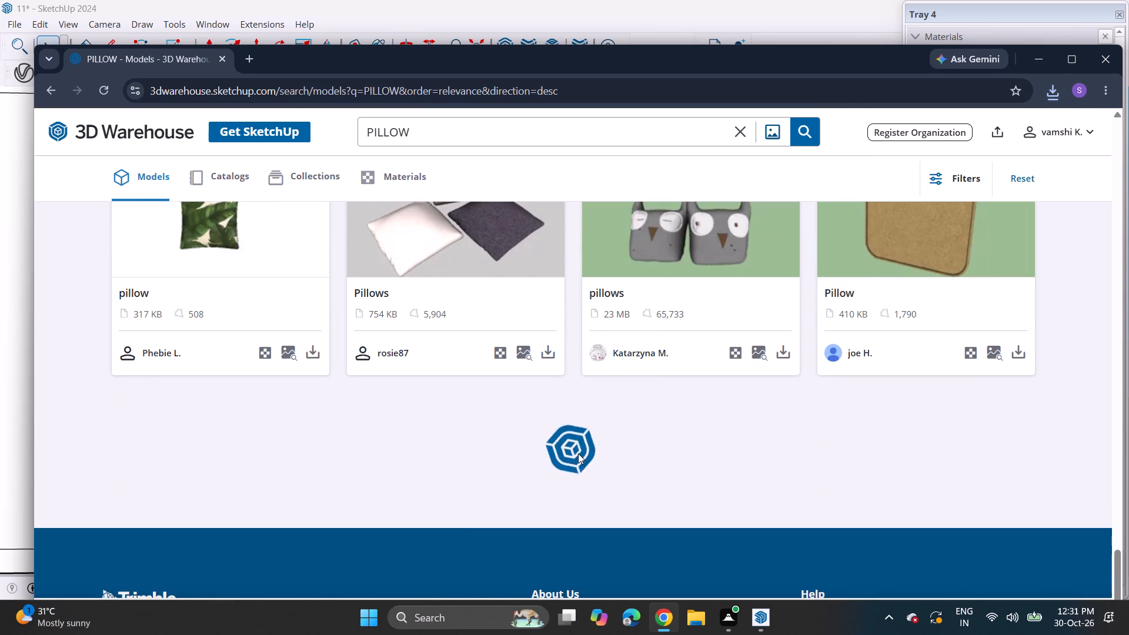
scroll(578, 453, up, 1)
Search 3D Warehouse for BLANKET and download the 15 MB Sofa blanket model as a SketchUp file.
click(740, 141)
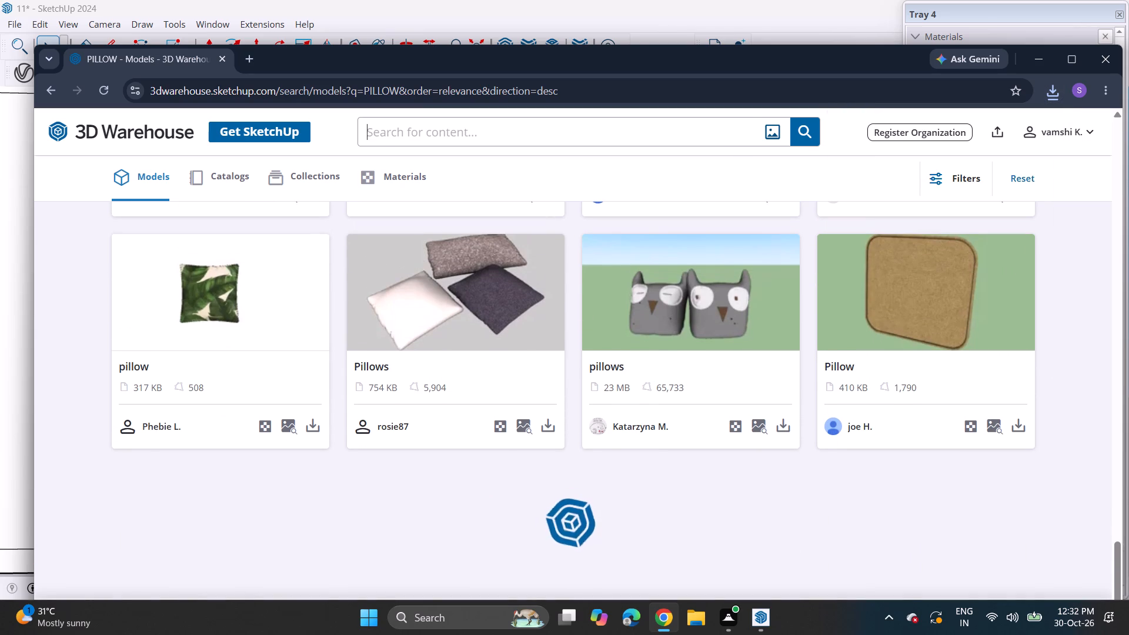
text(BLANKET)
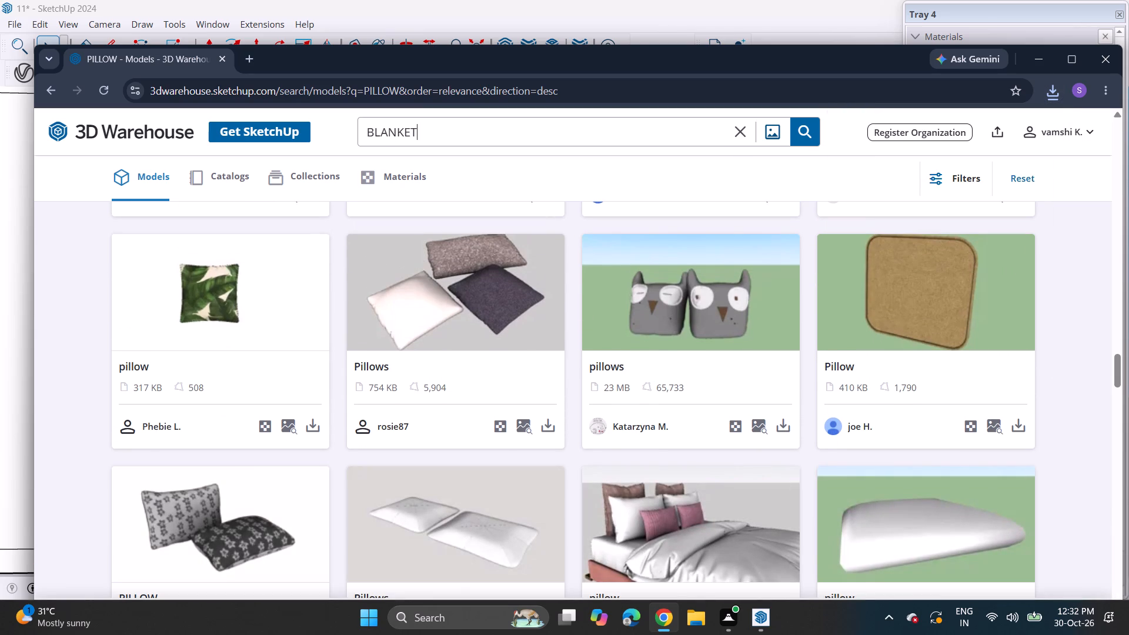
key(Return)
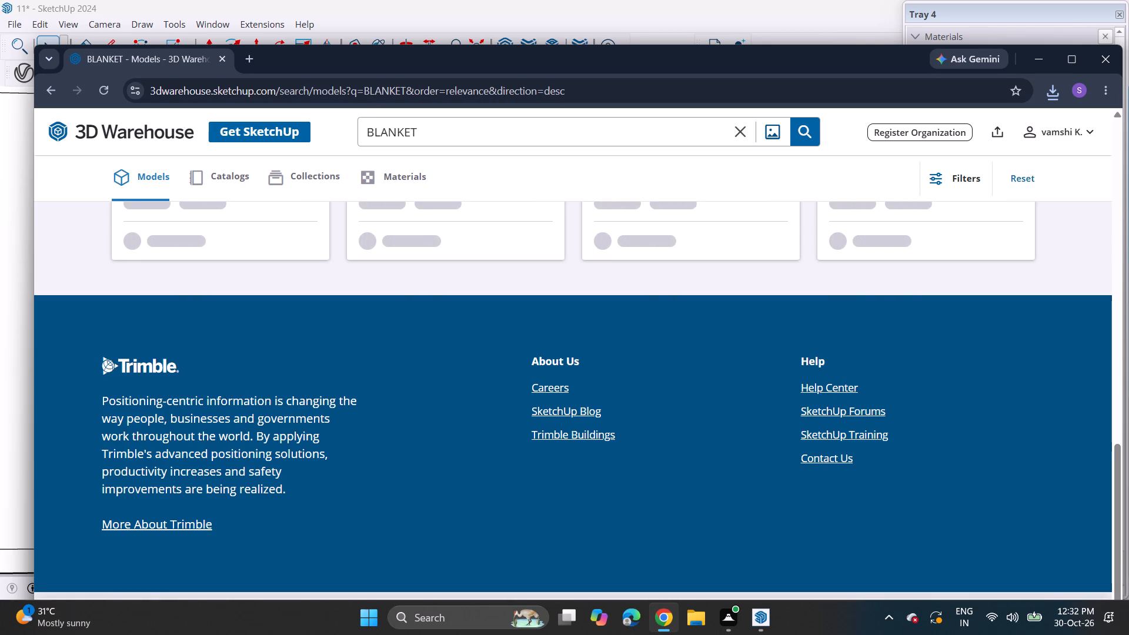
scroll(684, 375, down, 1)
scroll(684, 375, up, 4)
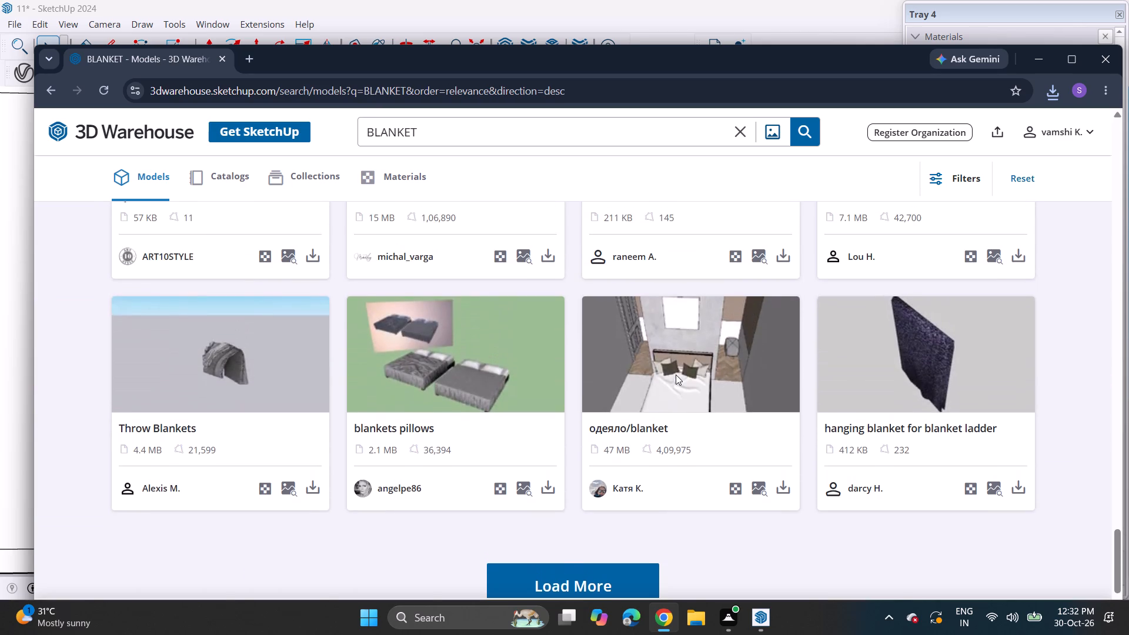
scroll(676, 375, up, 4)
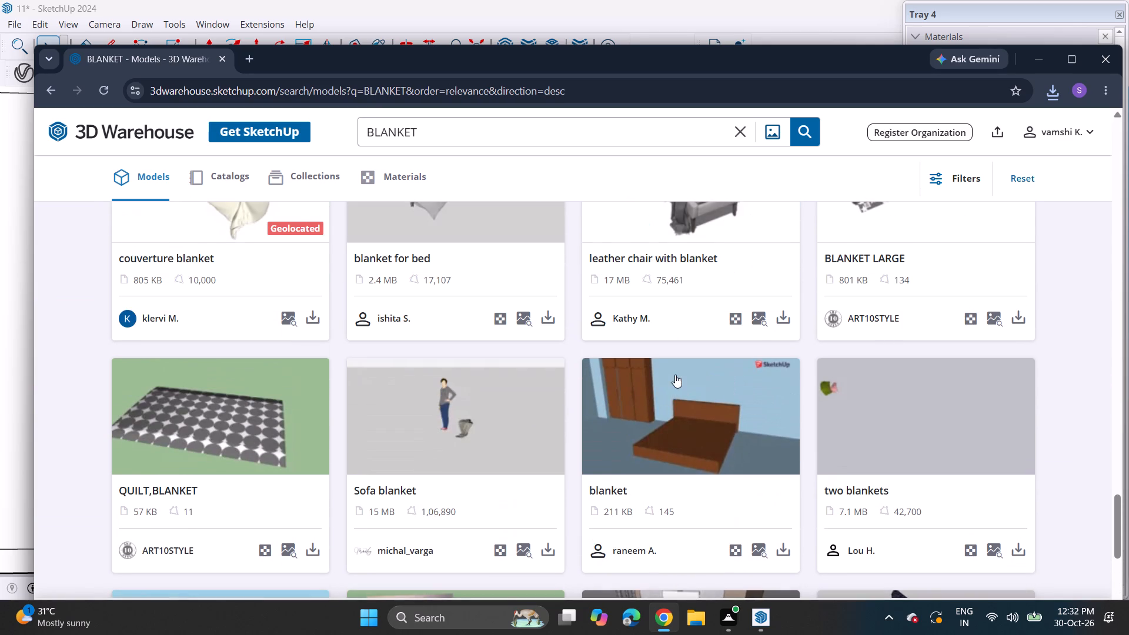
click(553, 550)
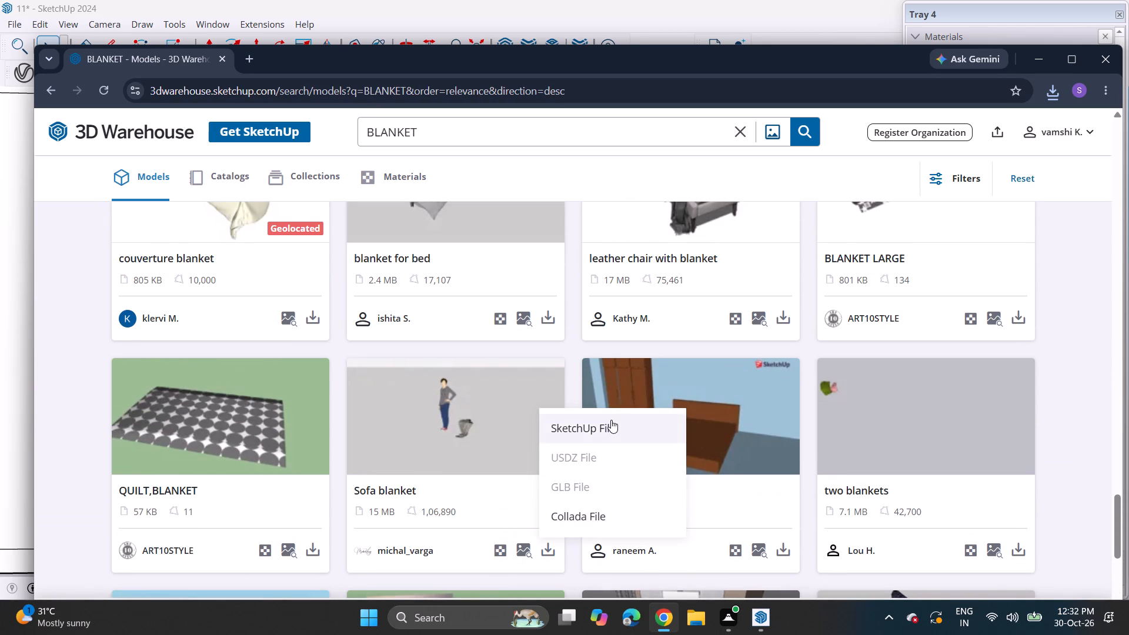
click(611, 420)
Download the 17 MB leather chair with blanket model as a SketchUp file.
scroll(609, 425, up, 5)
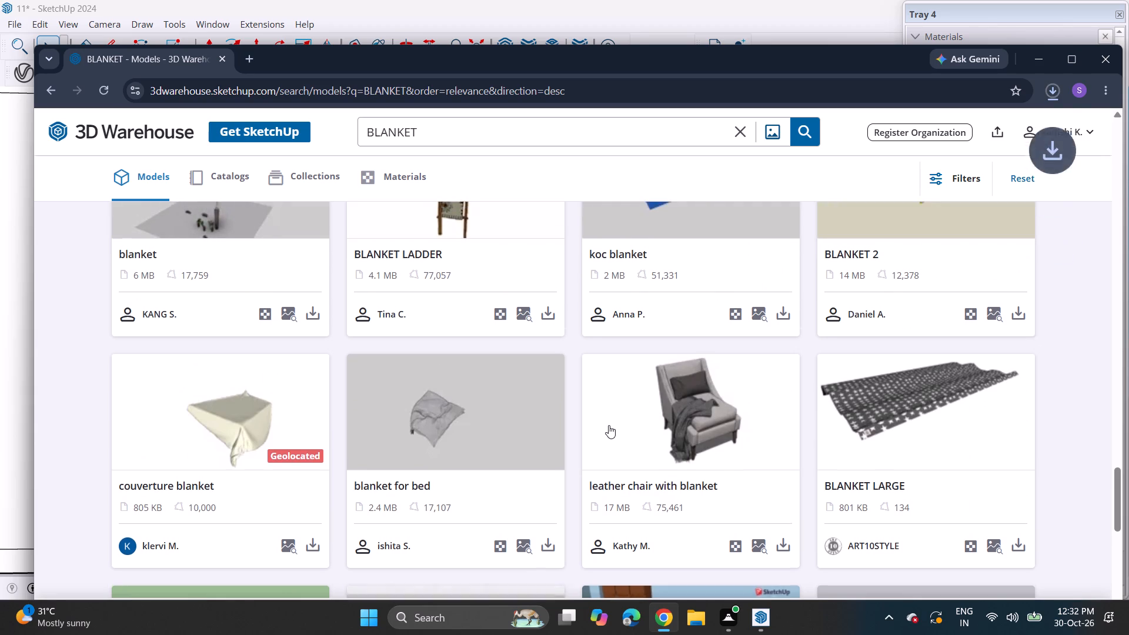
scroll(609, 425, down, 2)
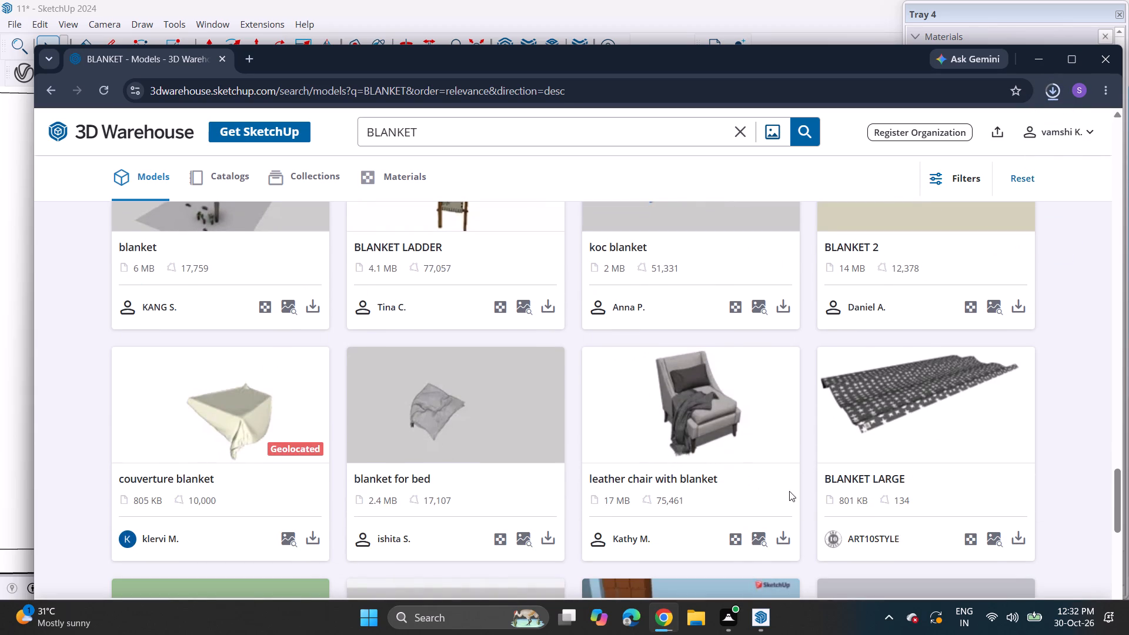
click(777, 544)
click(796, 424)
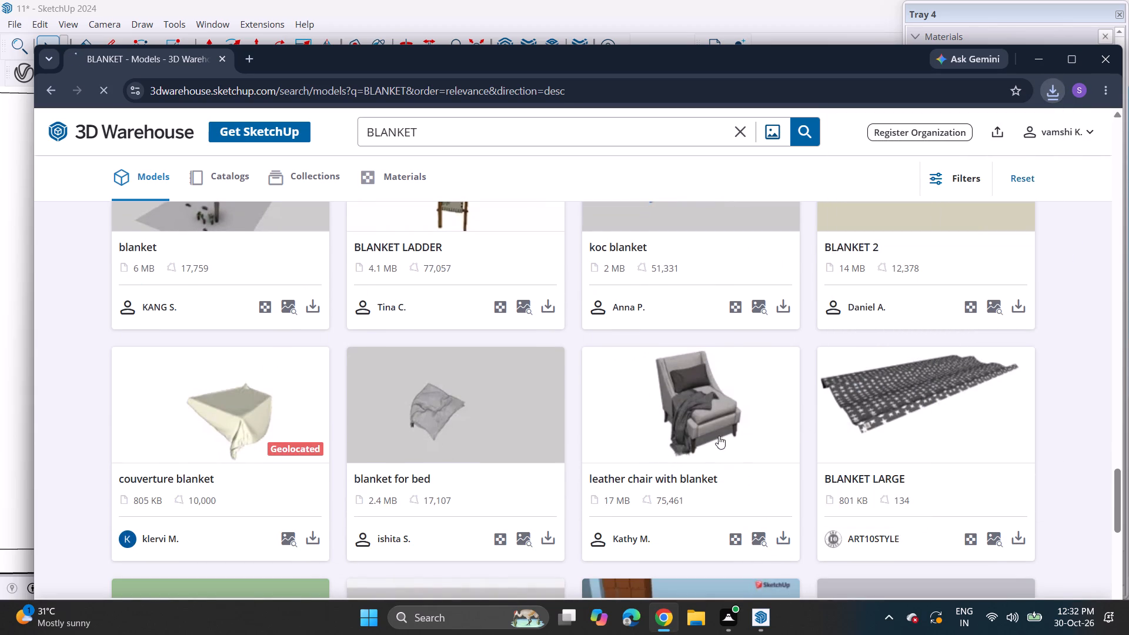
Look through the other blanket models earlier in the results for suitable bedroom throws.
scroll(717, 436, up, 6)
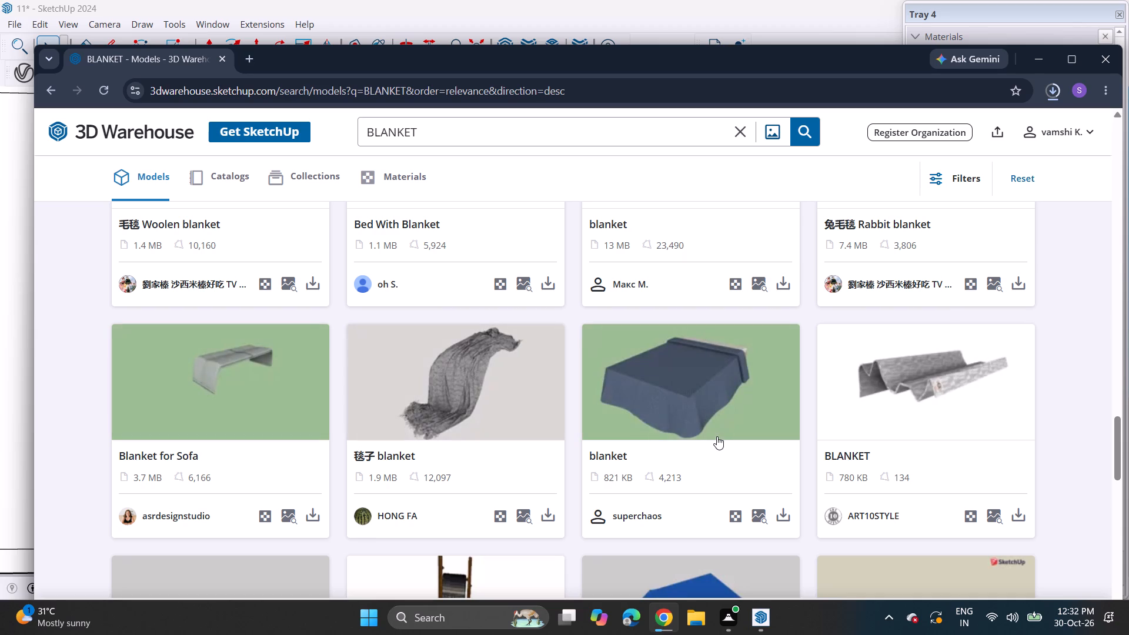
scroll(600, 482, up, 2)
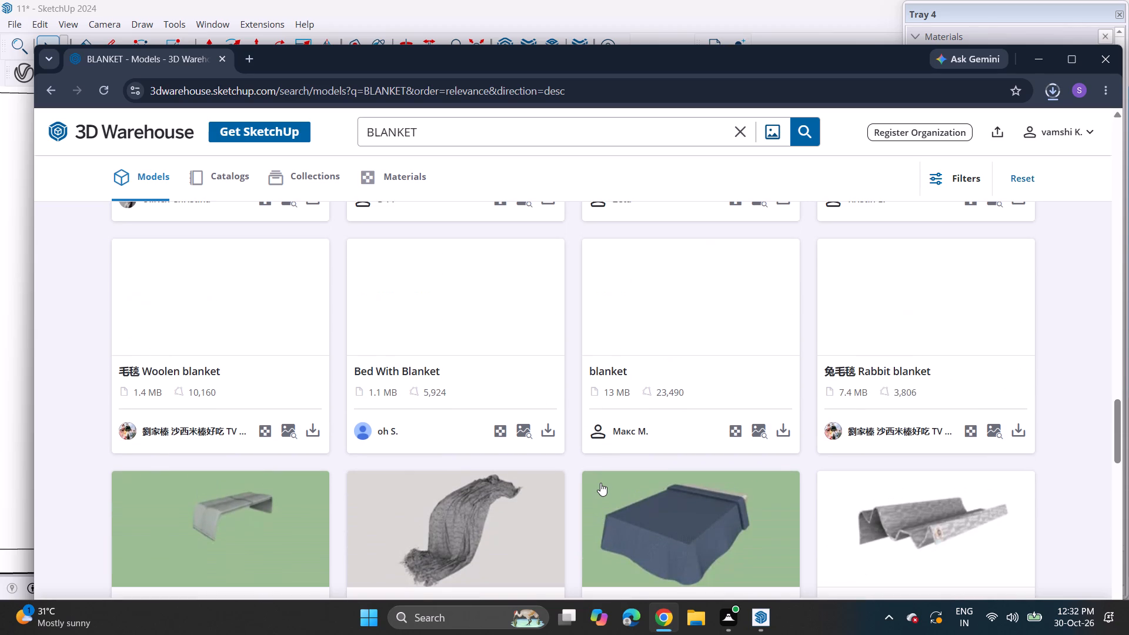
scroll(600, 483, up, 3)
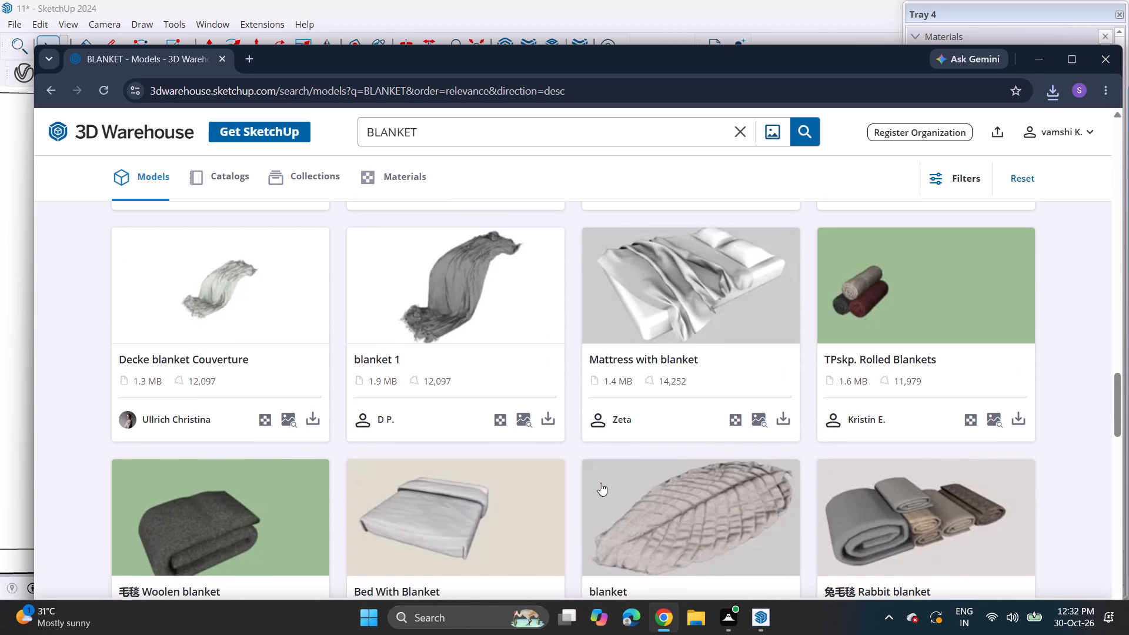
scroll(600, 483, up, 3)
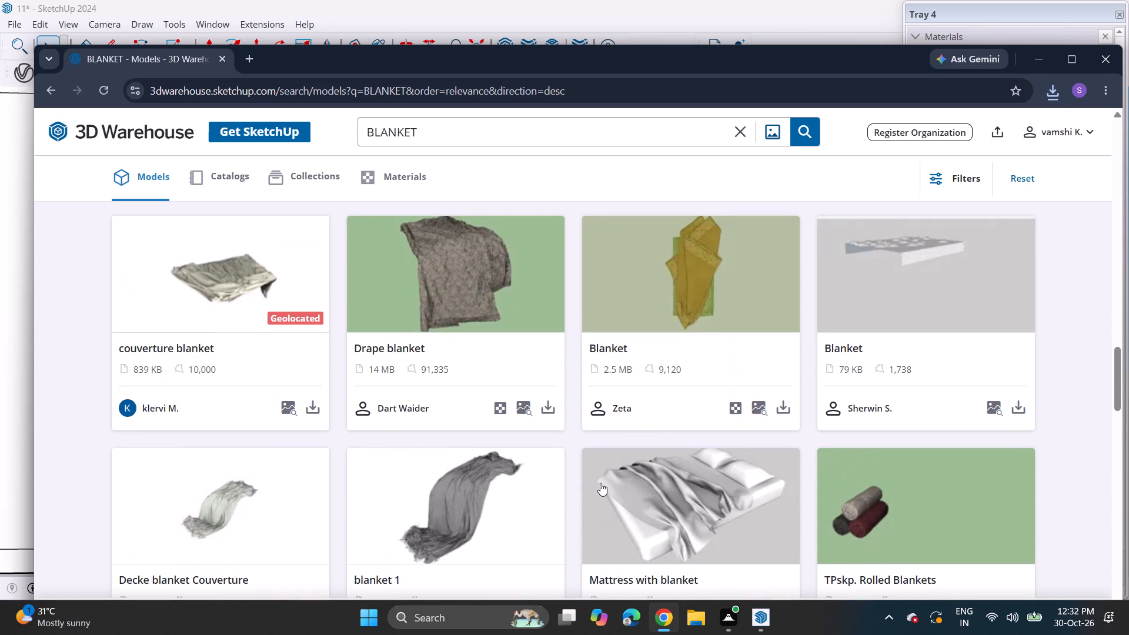
scroll(600, 483, up, 4)
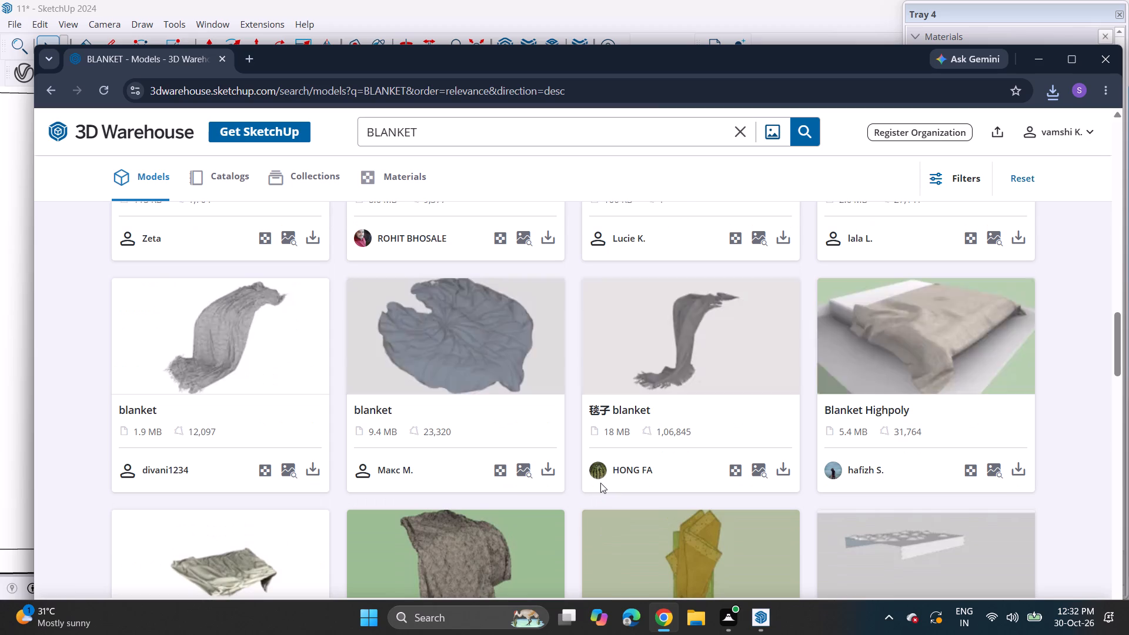
scroll(600, 483, up, 3)
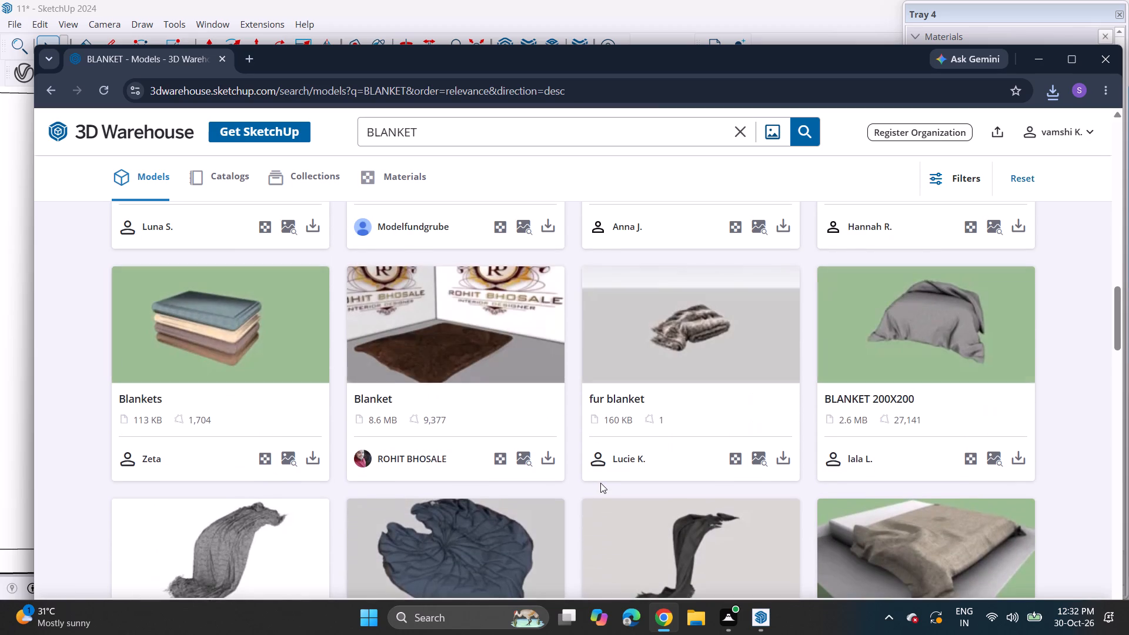
scroll(600, 483, up, 4)
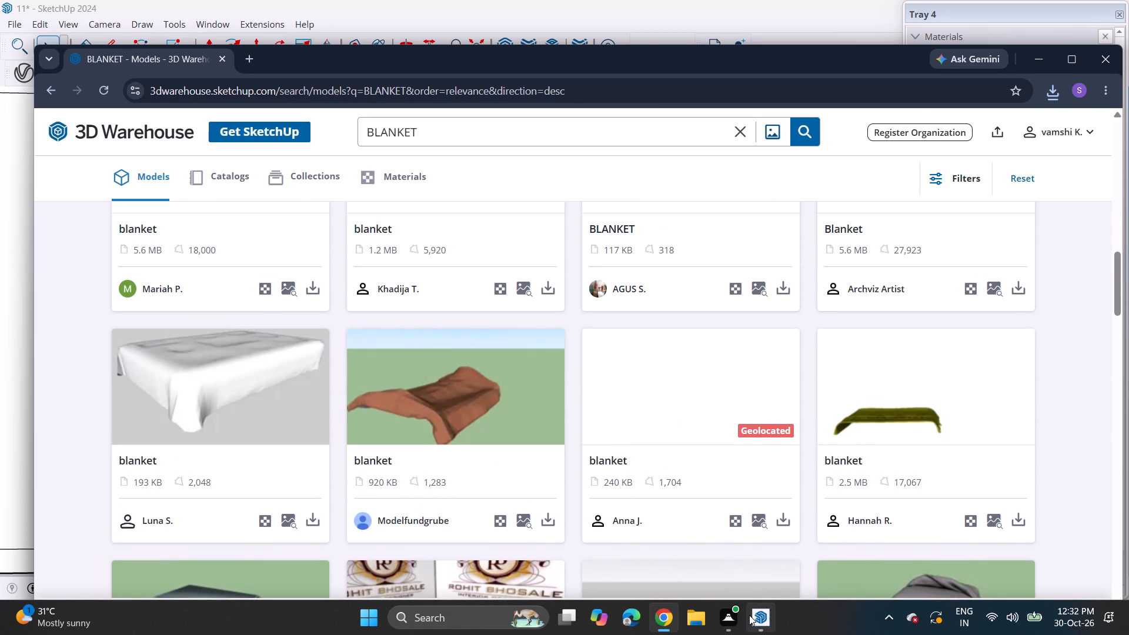
Switch back to the bedroom model in SketchUp.
click(749, 615)
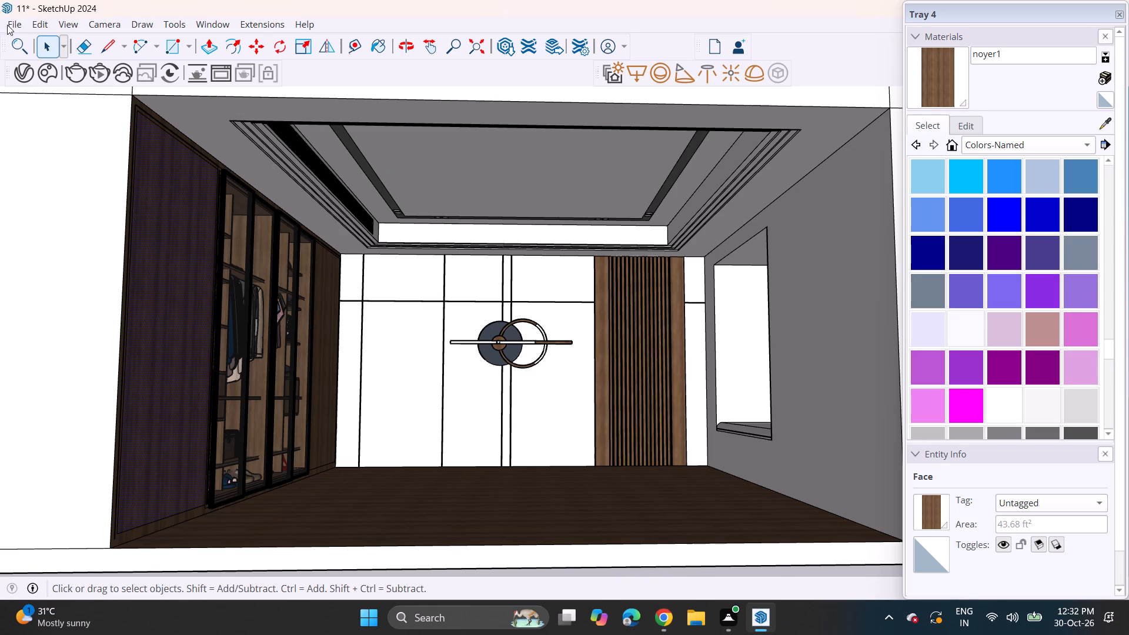
Import the Group_1124 pillow model from Downloads and place it on the window seat.
click(13, 24)
click(58, 224)
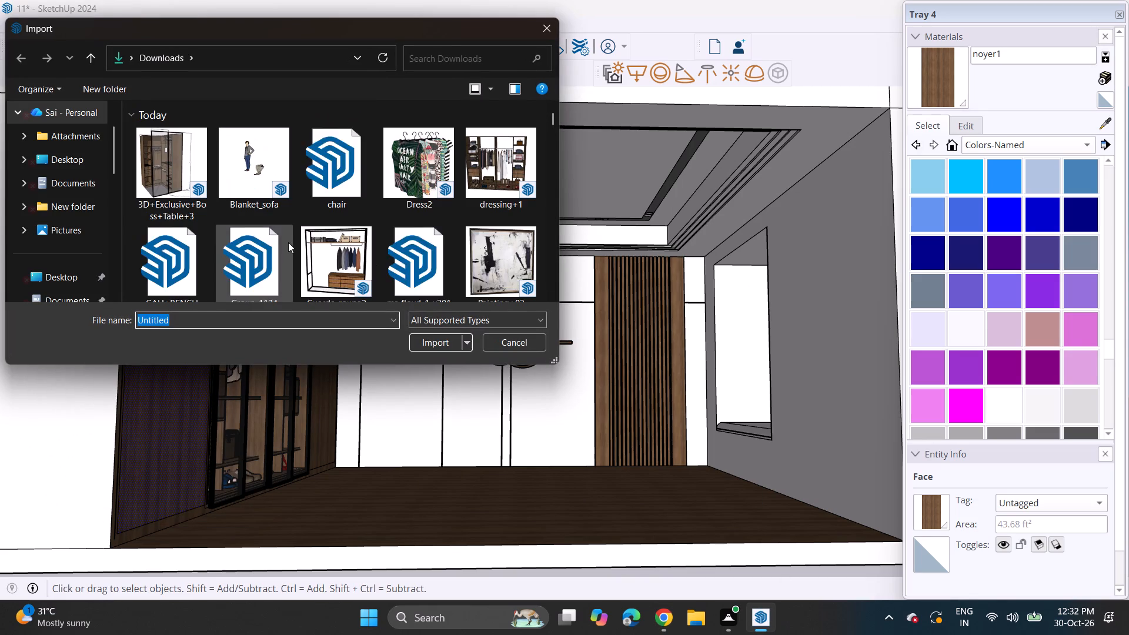
scroll(328, 239, up, 2)
scroll(306, 255, down, 2)
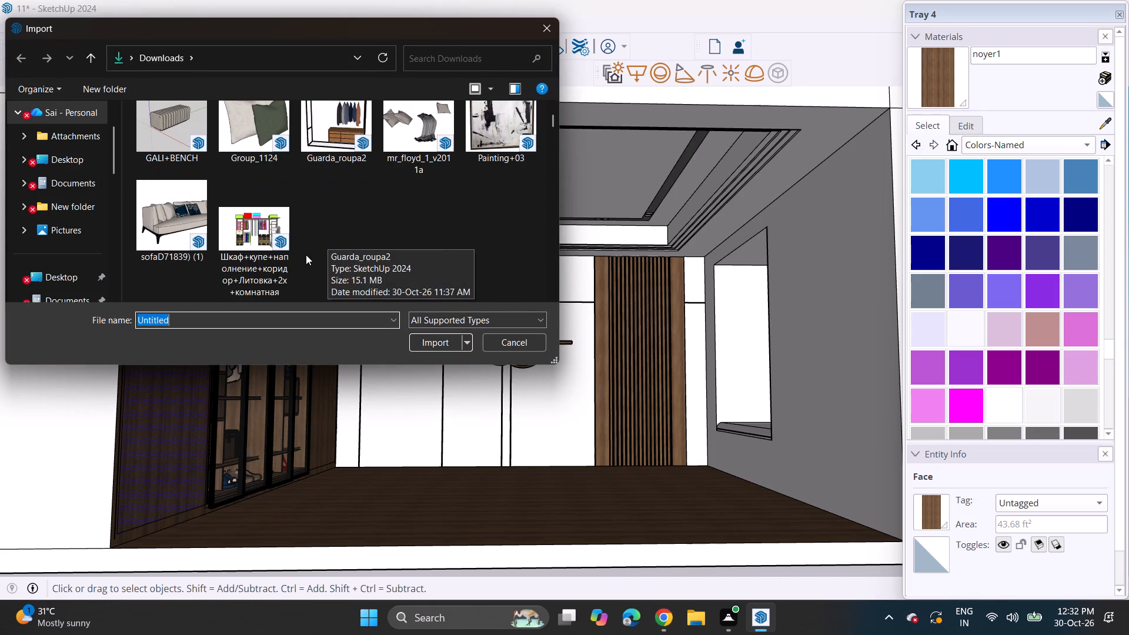
click(269, 121)
click(440, 340)
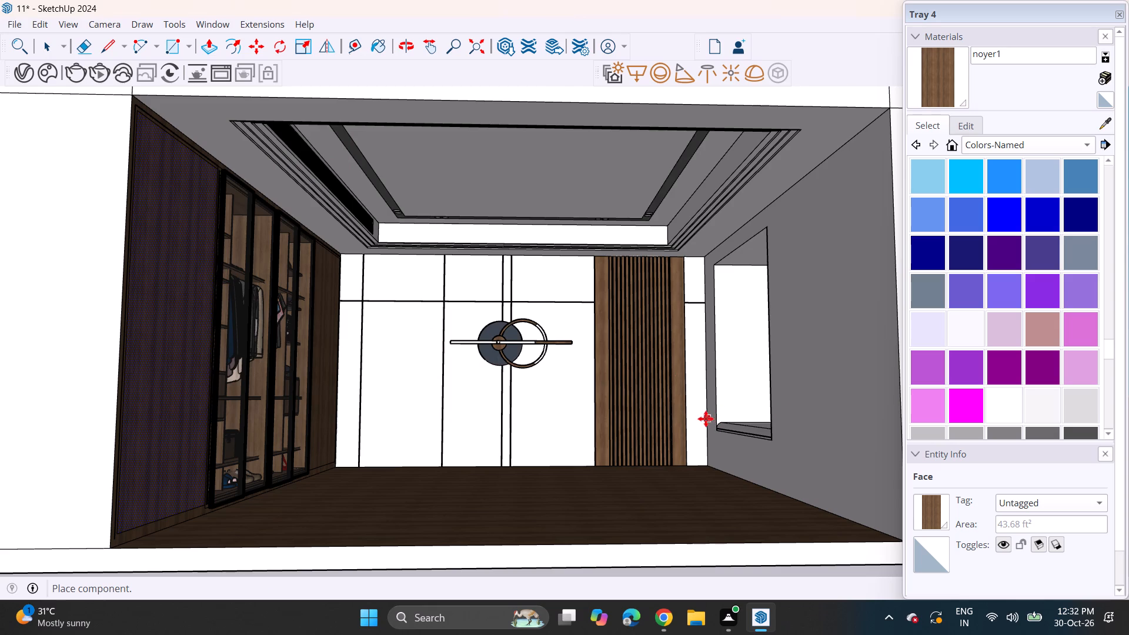
click(752, 433)
Move the pillow pair along the window seat to its end nearest the slatted wood panel.
middle_drag(721, 422, 759, 449)
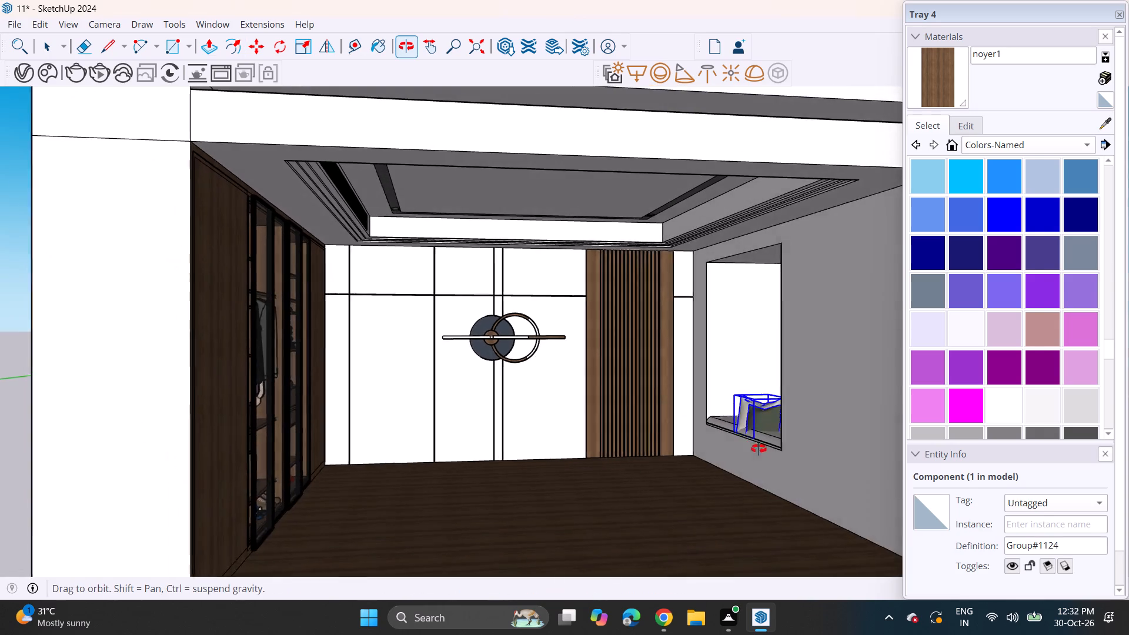
middle_drag(759, 449, 797, 449)
scroll(770, 430, up, 9)
click(747, 449)
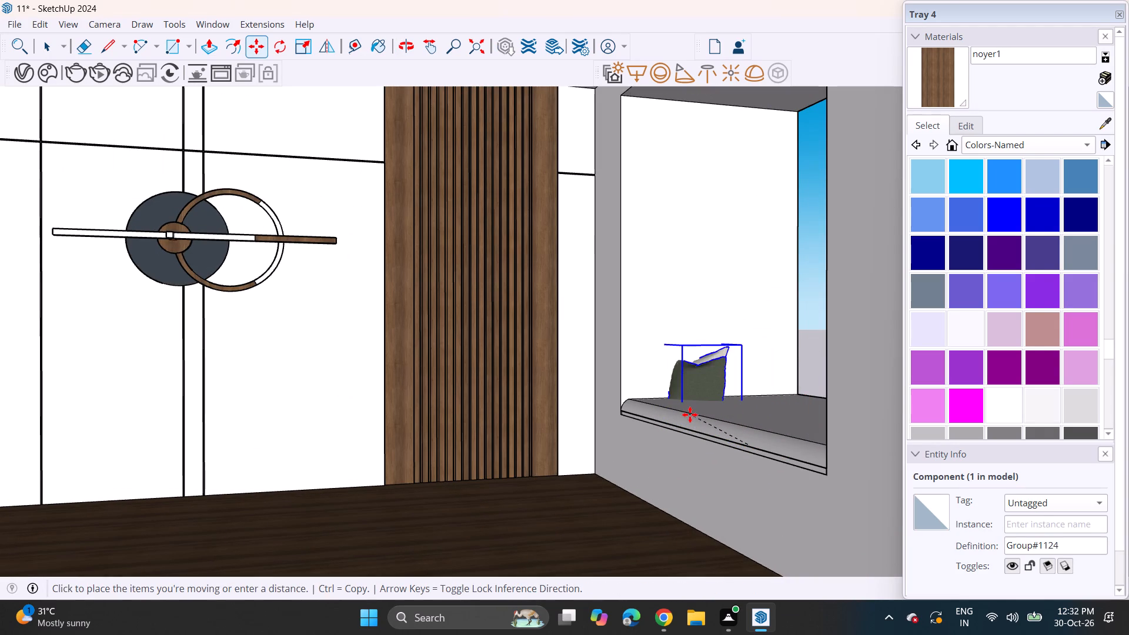
click(692, 415)
key(space)
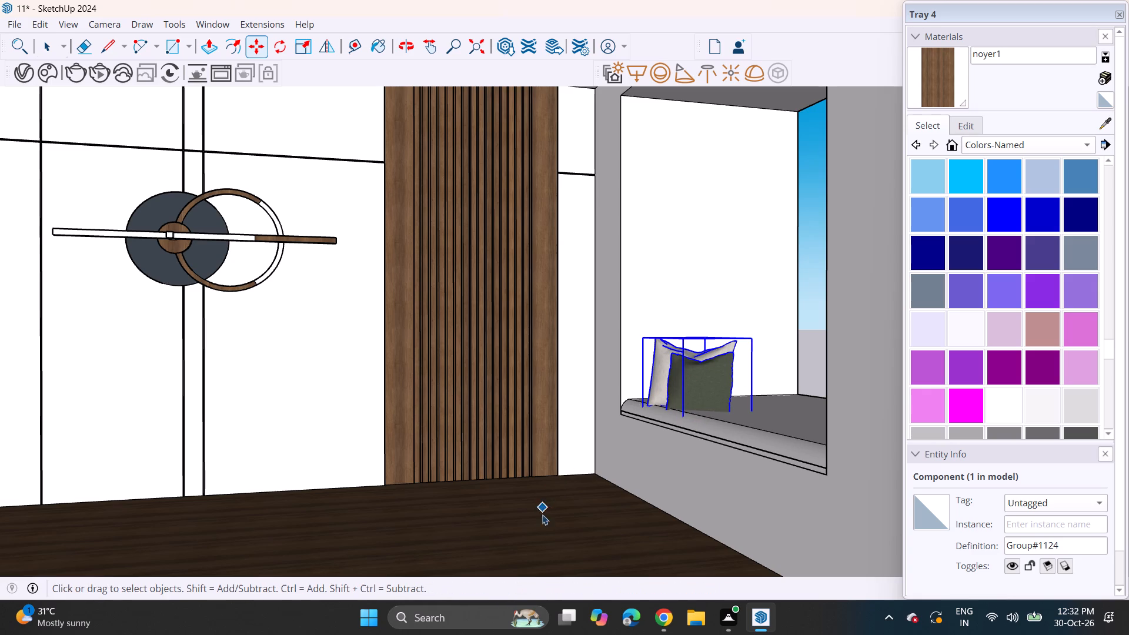
click(537, 530)
Rotate the pillow pair horizontally about a point on the window seat, turning the pillow fronts toward the room opening.
scroll(591, 508, down, 3)
middle_drag(600, 495, 586, 550)
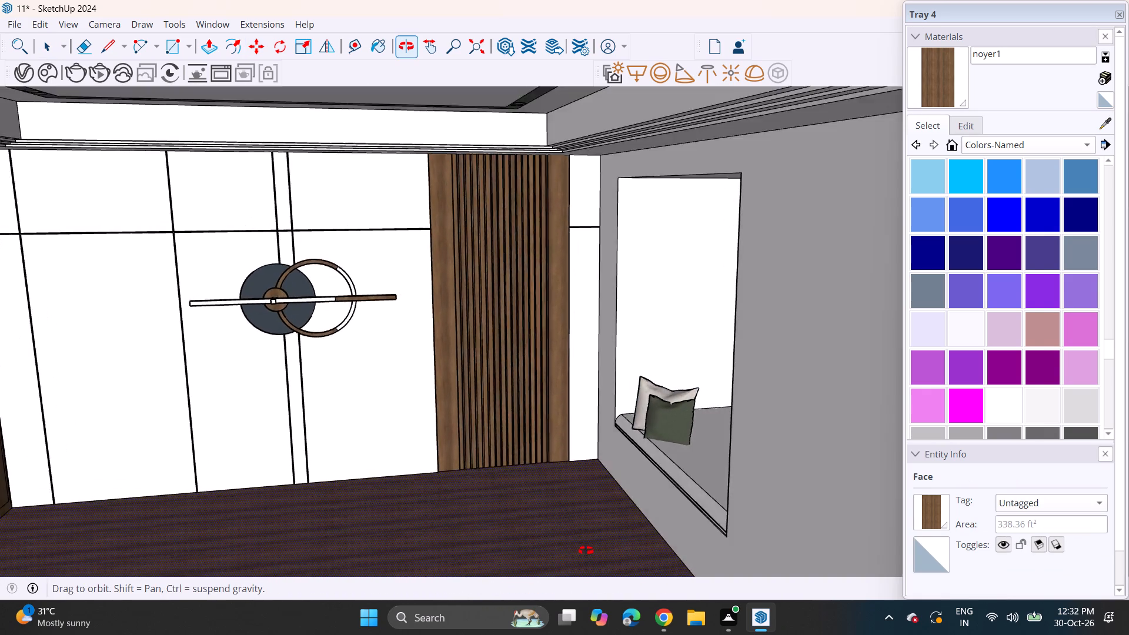
middle_drag(586, 550, 596, 570)
click(679, 425)
scroll(686, 443, up, 2)
middle_drag(690, 443, 717, 464)
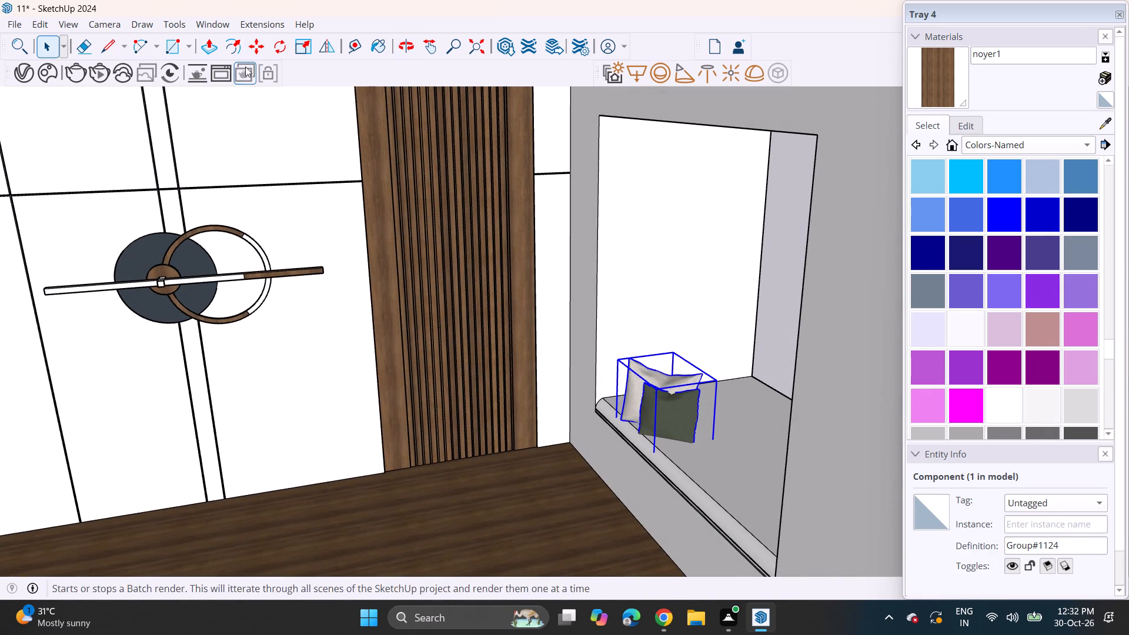
click(288, 52)
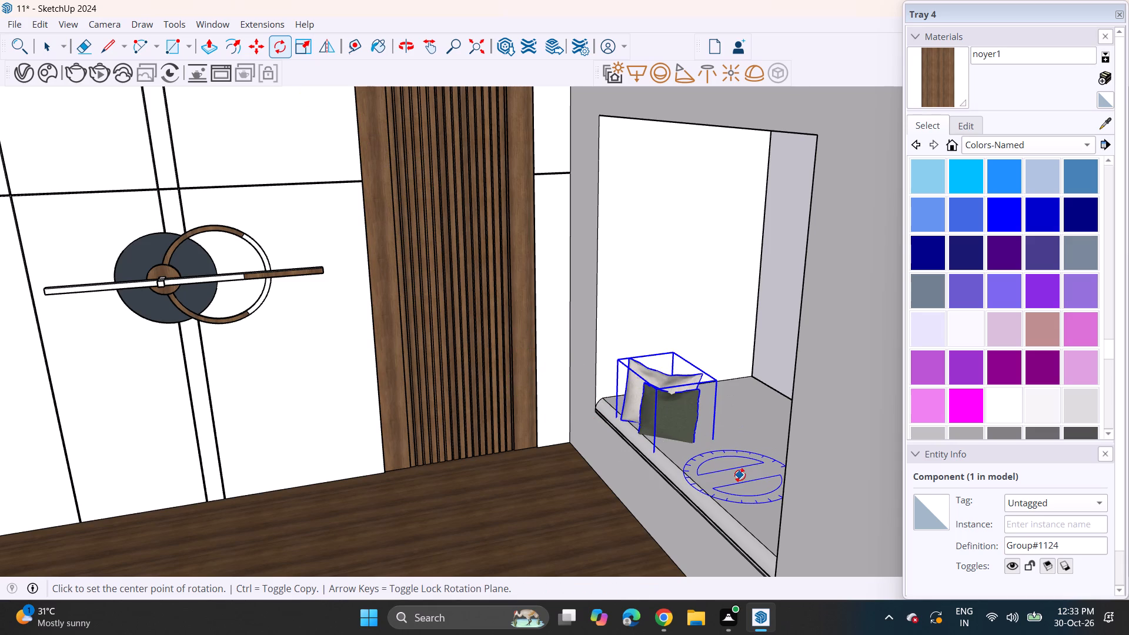
click(740, 475)
click(759, 471)
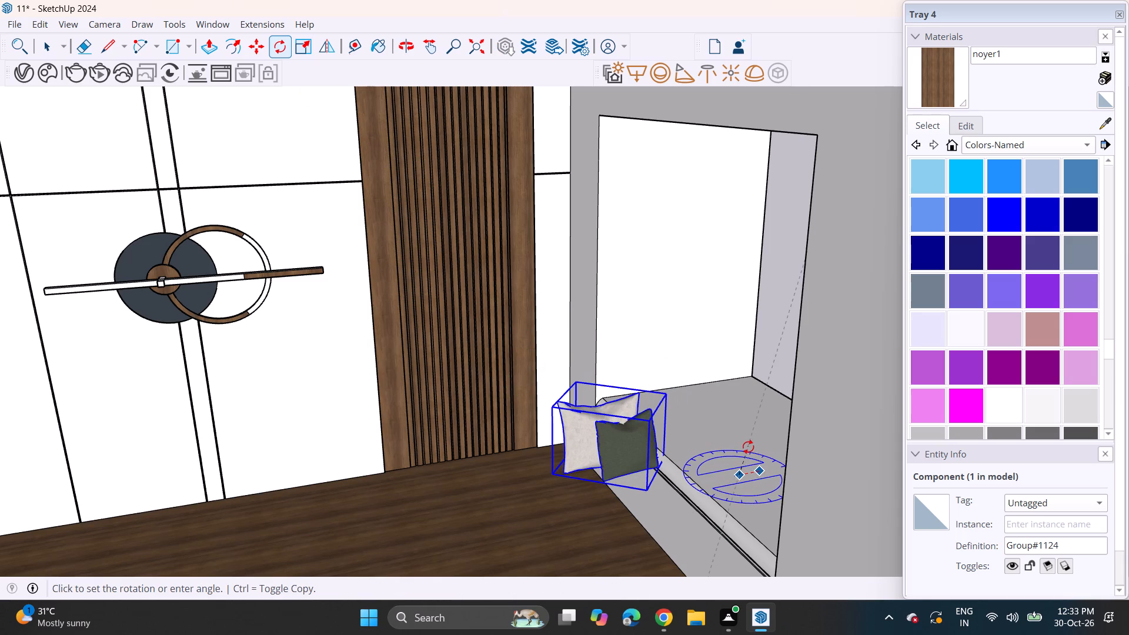
click(743, 445)
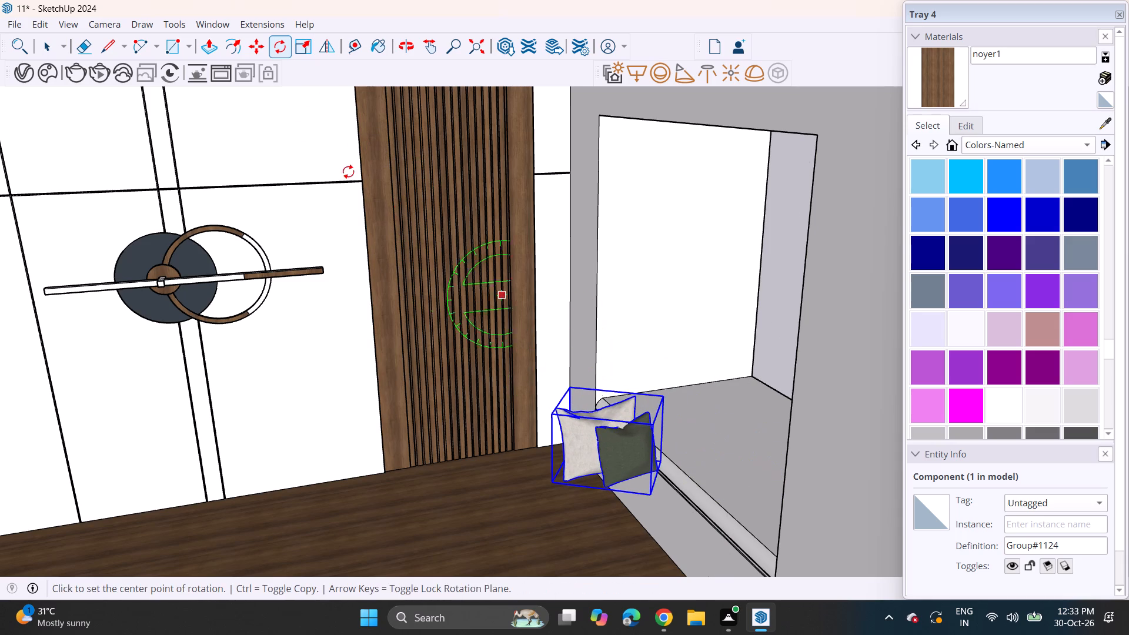
Move the rotated pillows back into the window niche and lower them onto the seat.
click(249, 48)
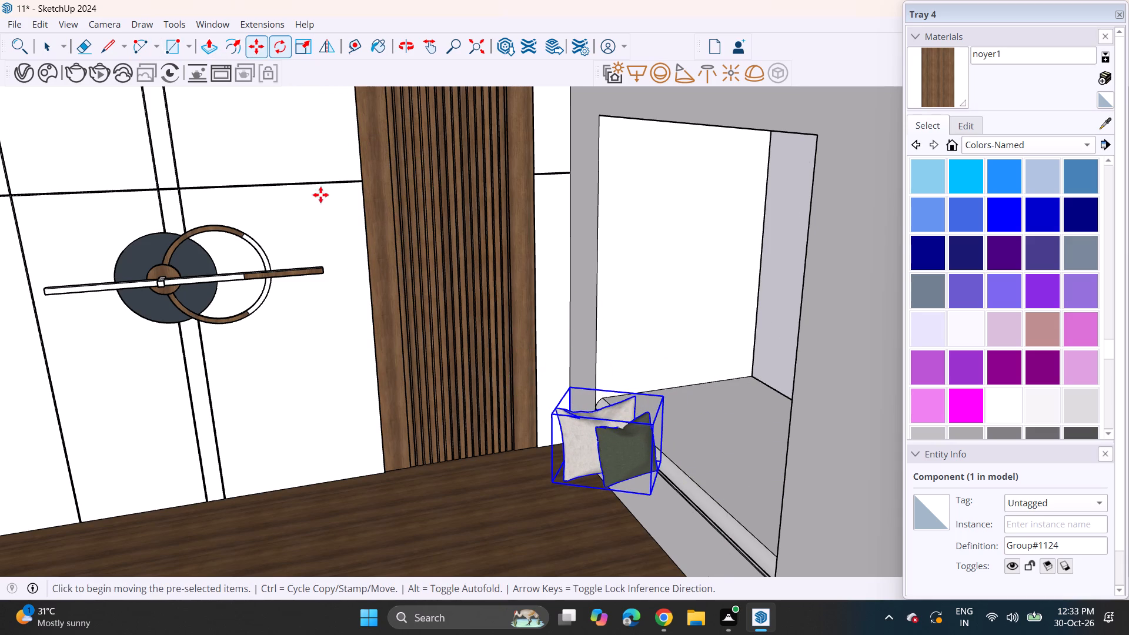
click(540, 482)
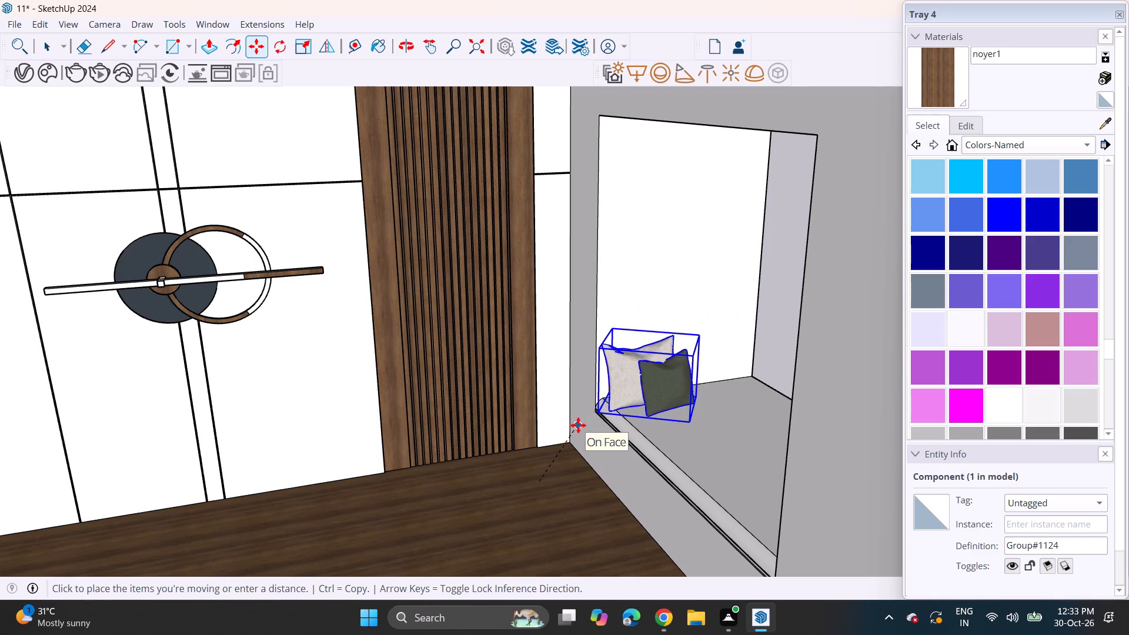
click(585, 424)
middle_drag(657, 397, 704, 284)
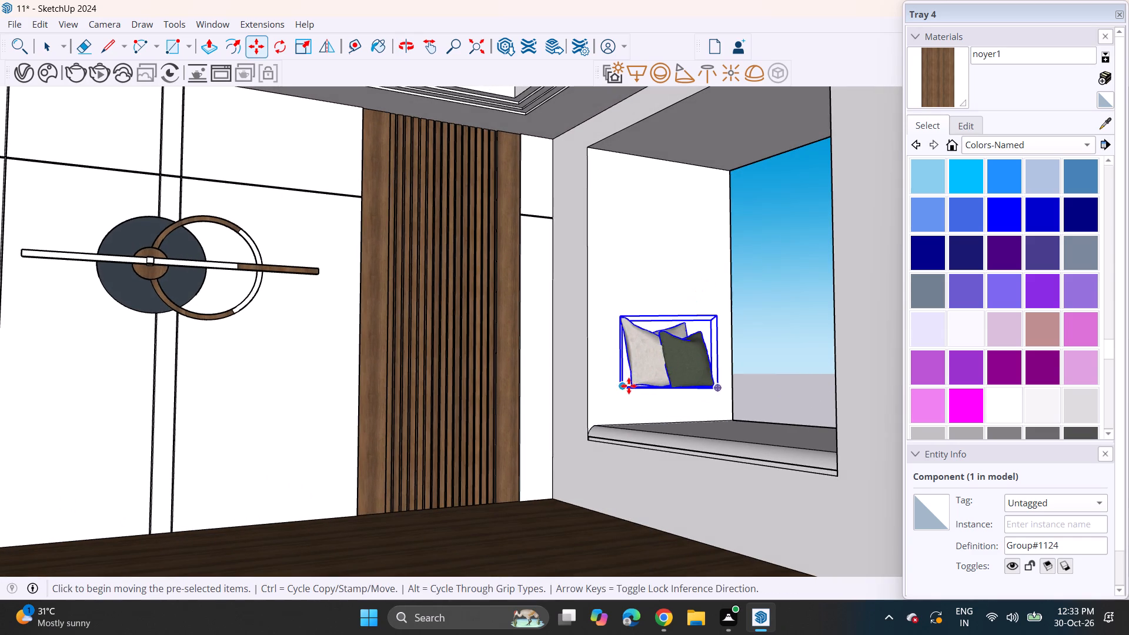
click(627, 387)
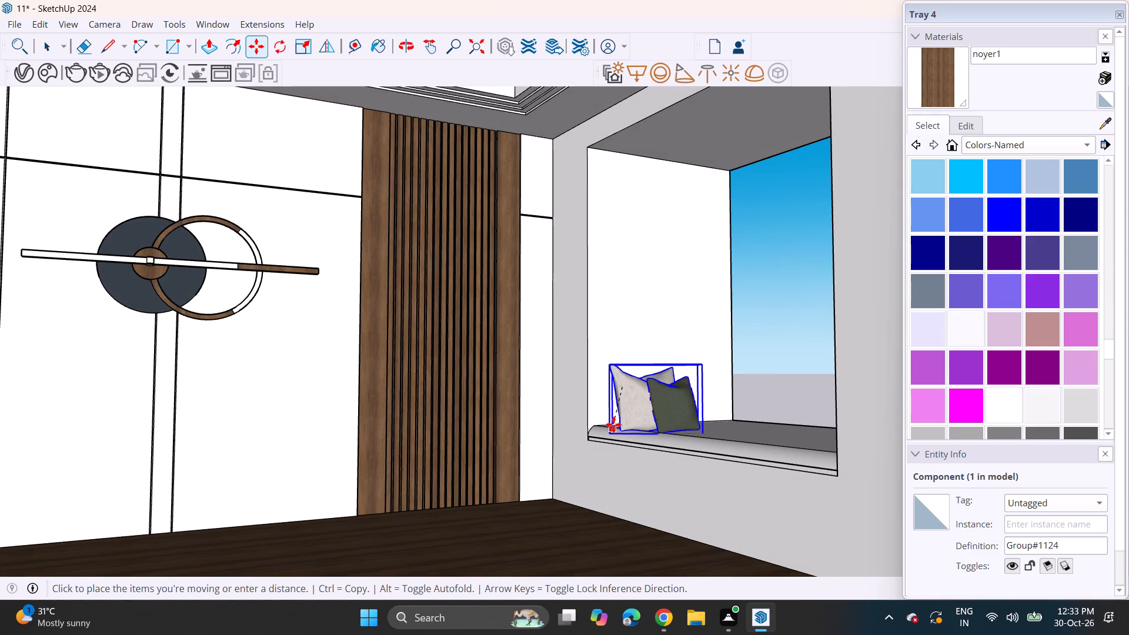
click(613, 425)
Slide the pillows along the green axis toward the niche's end wall beside the slatted panel.
middle_drag(656, 403, 837, 439)
scroll(637, 399, up, 2)
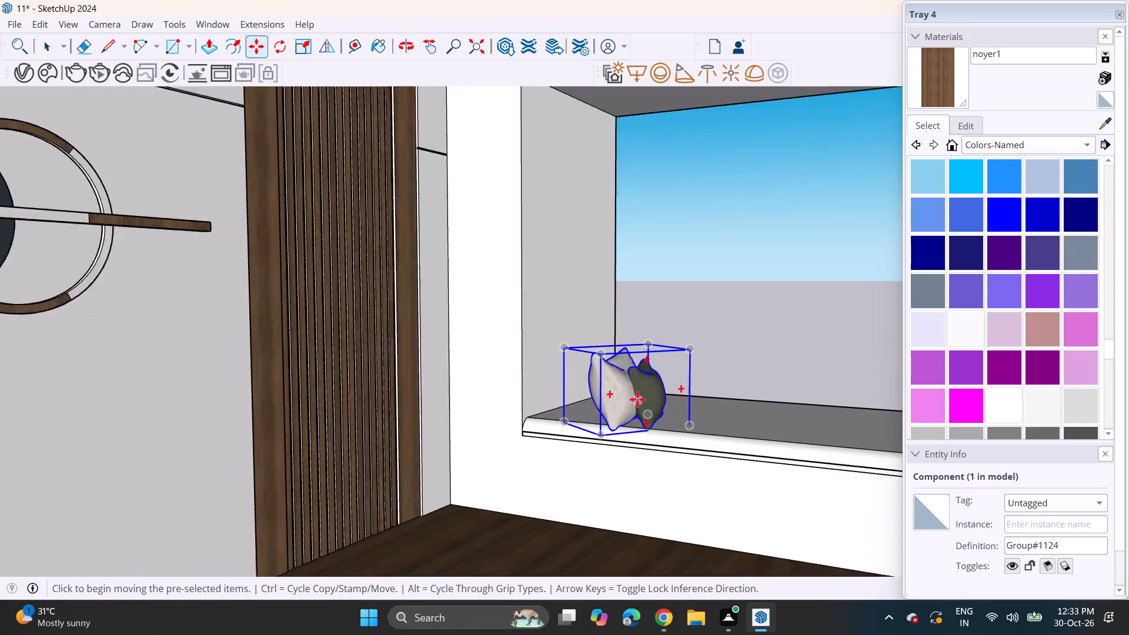
scroll(637, 399, up, 1)
middle_drag(602, 416, 647, 427)
scroll(619, 376, up, 4)
click(643, 390)
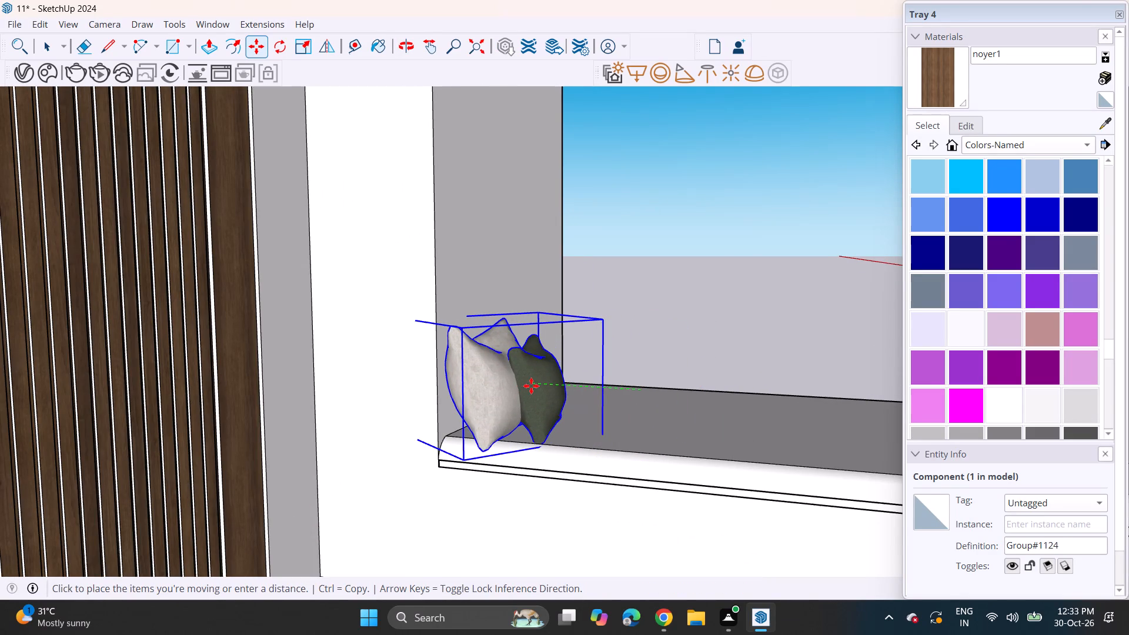
click(530, 382)
key(space)
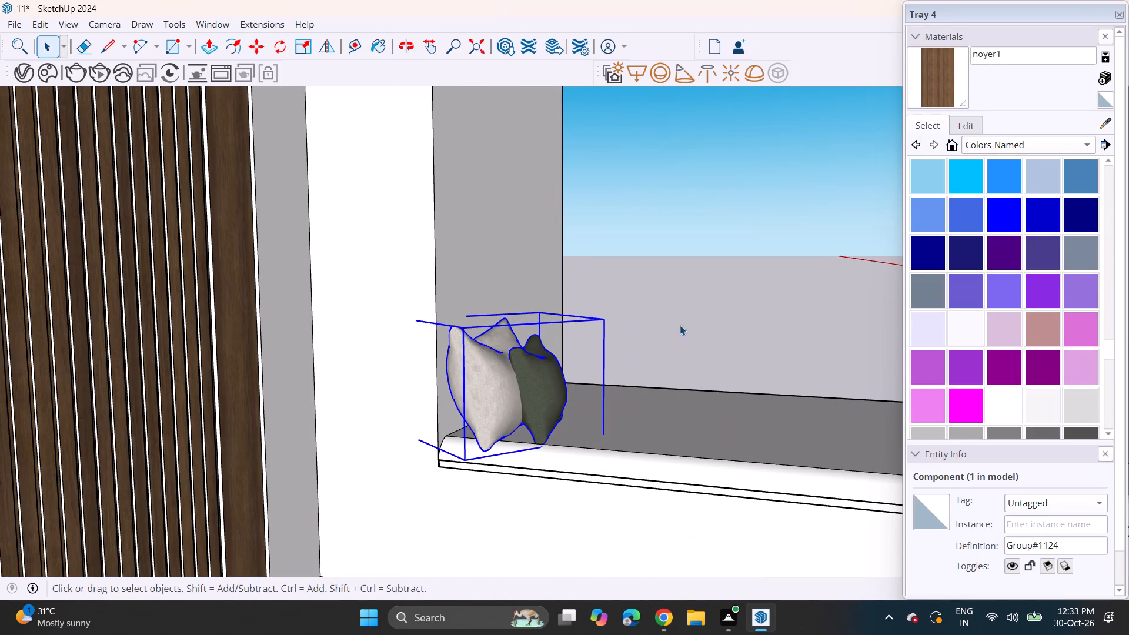
click(741, 286)
Shift the pillows along the red axis, deeper into the niche from the seat's front edge.
middle_drag(648, 370, 400, 378)
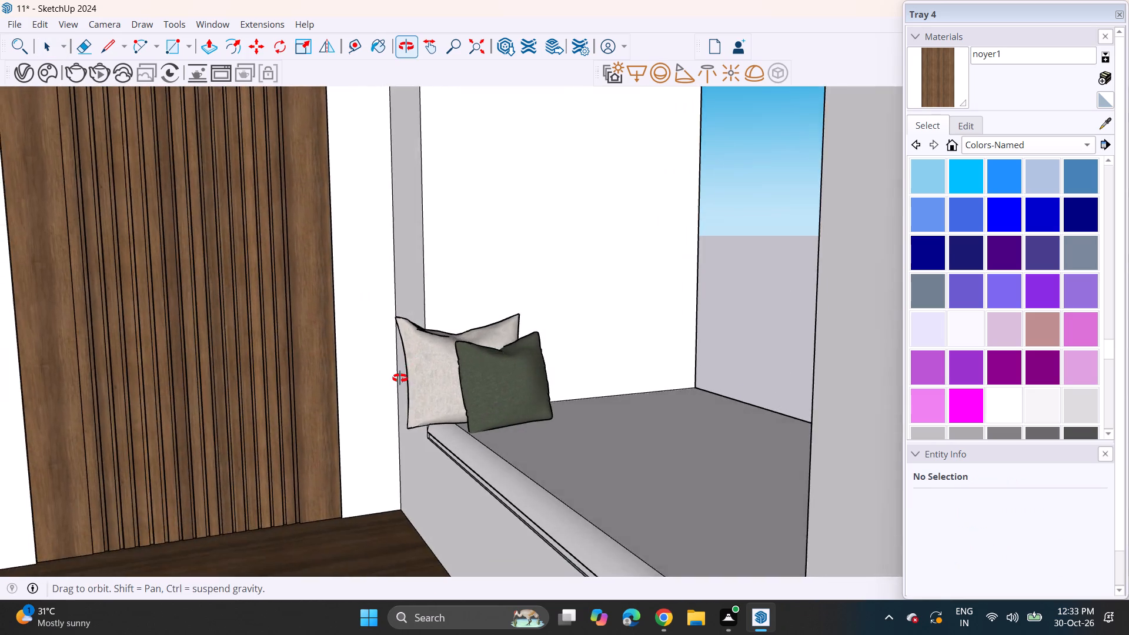
middle_drag(400, 378, 450, 396)
click(452, 396)
click(251, 48)
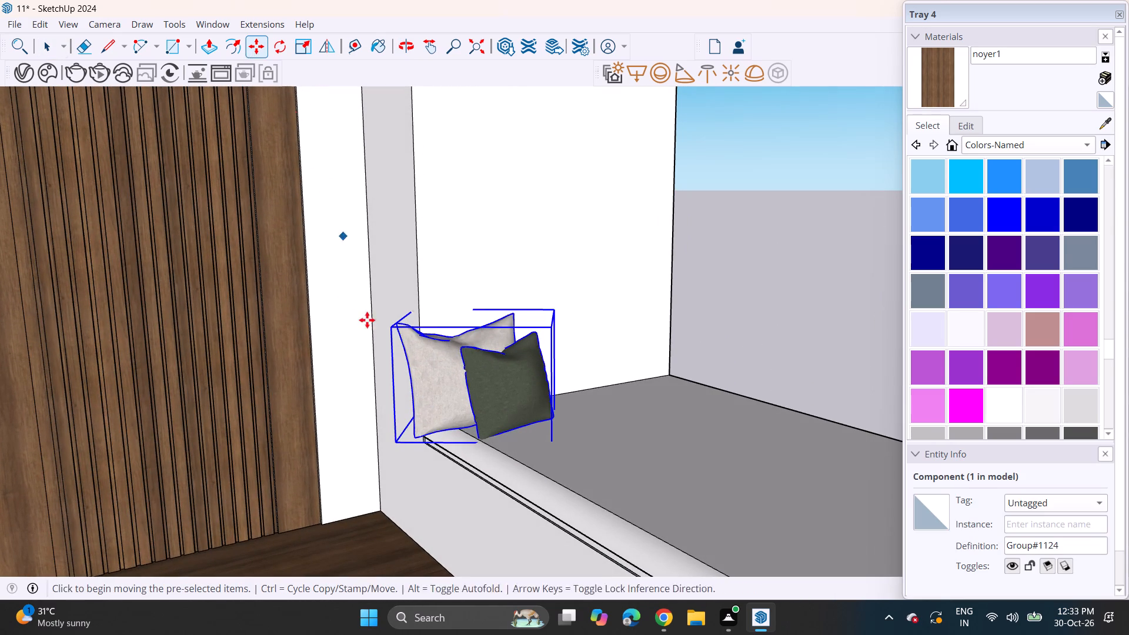
click(390, 440)
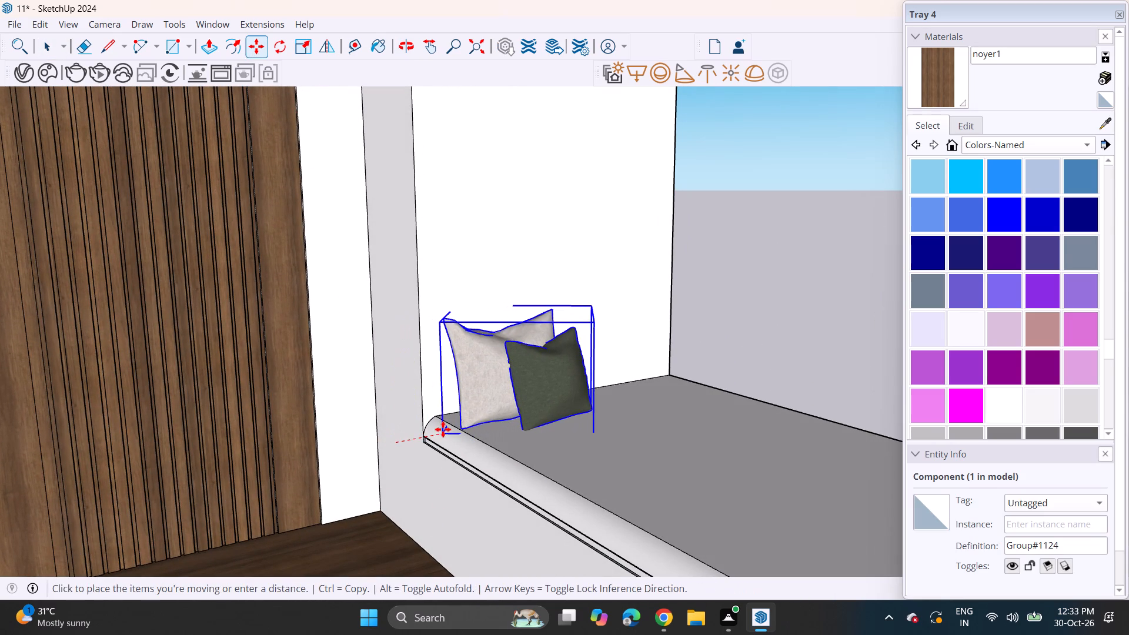
click(443, 429)
key(space)
click(778, 337)
Check the pillow placement on the window seat from several viewpoints in the room.
scroll(582, 429, down, 4)
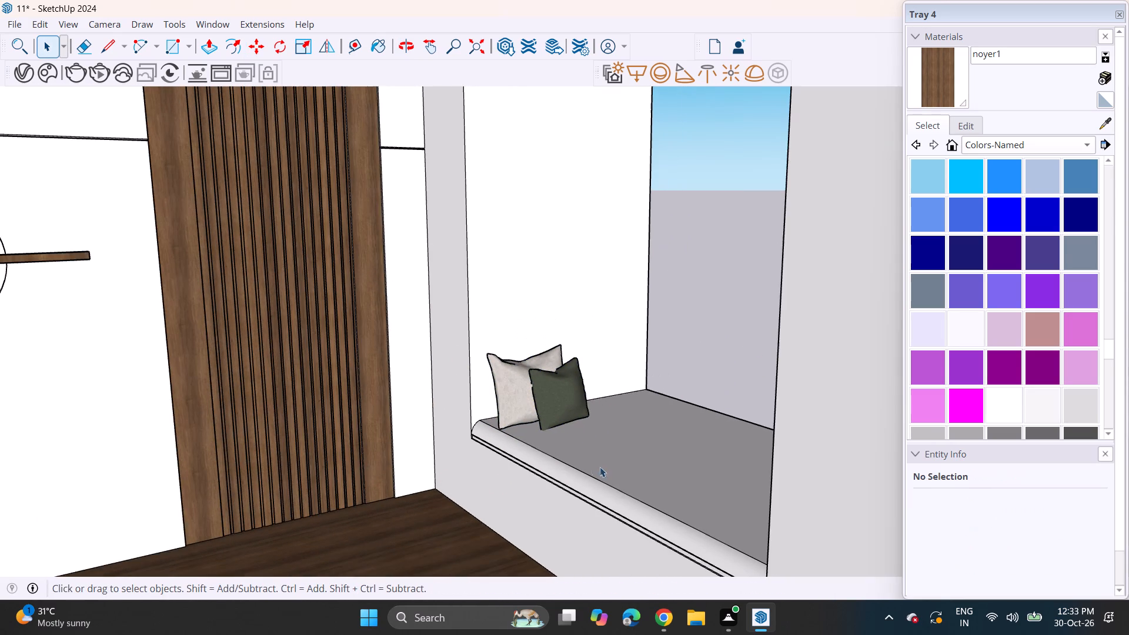
middle_drag(500, 379, 469, 347)
scroll(462, 345, up, 1)
scroll(466, 343, down, 5)
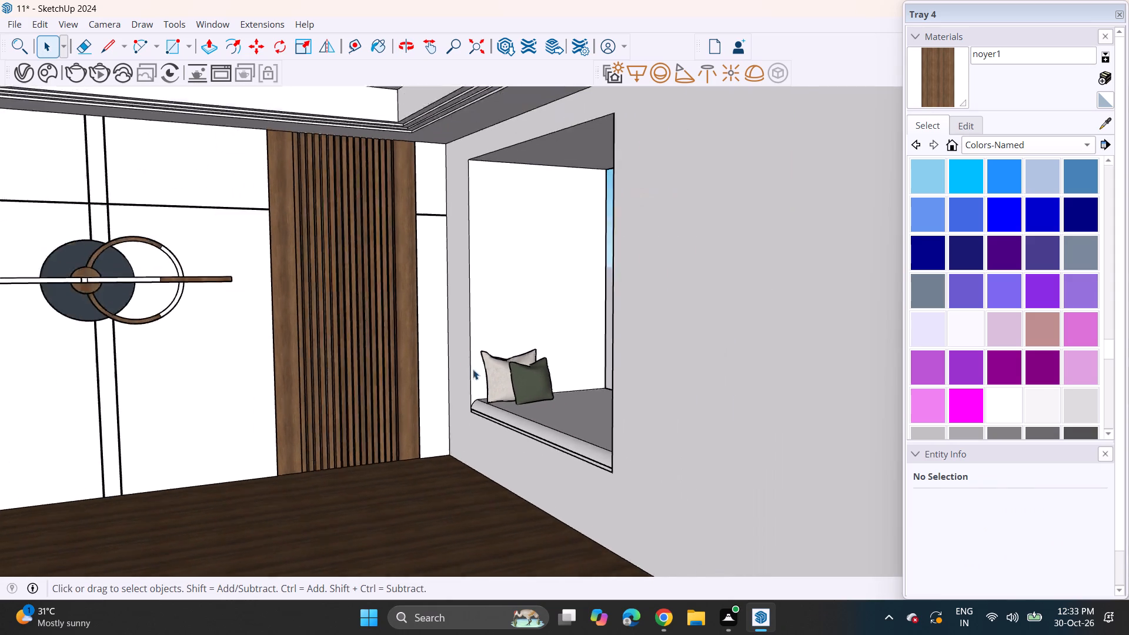
scroll(473, 369, down, 2)
shift+middle_drag(463, 401, 547, 399)
middle_drag(548, 405, 448, 391)
middle_drag(425, 402, 540, 405)
middle_drag(539, 407, 514, 396)
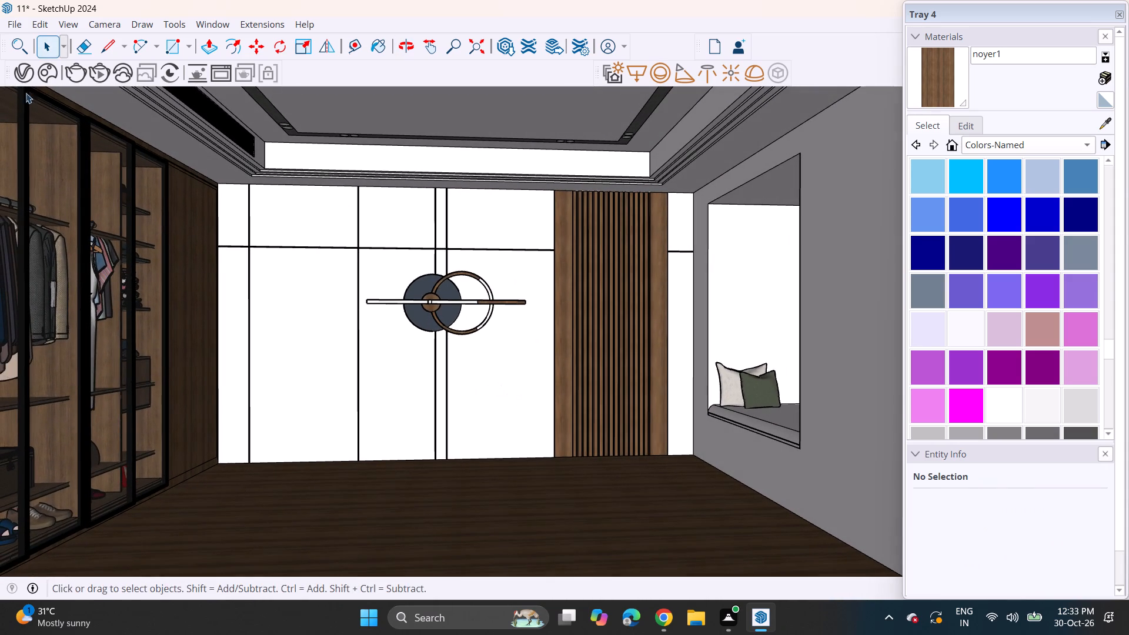
Import the mr_floyd_1_v2011a blanket and pillow model from Downloads and place it on the ground outside the room.
click(13, 19)
click(75, 225)
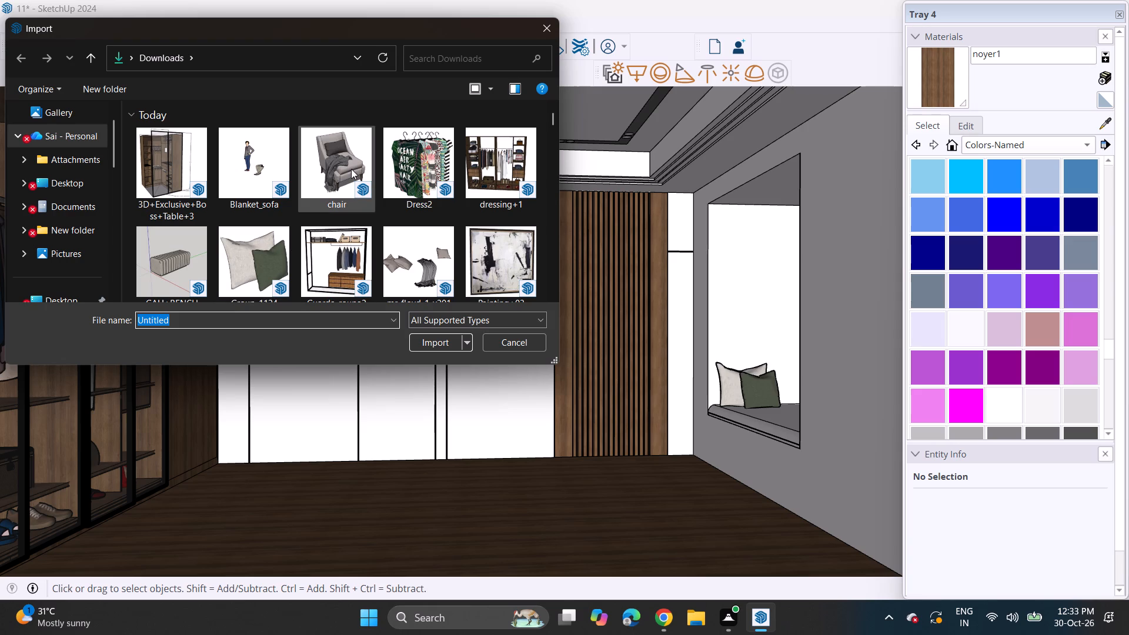
scroll(349, 189, down, 4)
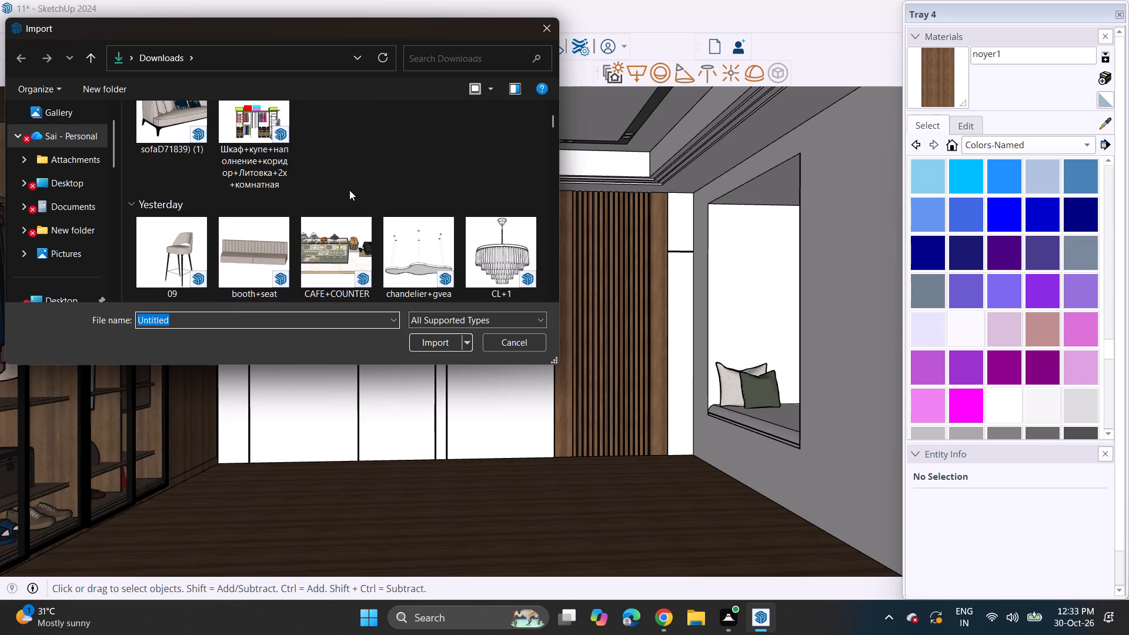
scroll(349, 190, down, 2)
scroll(349, 190, up, 11)
scroll(349, 190, down, 1)
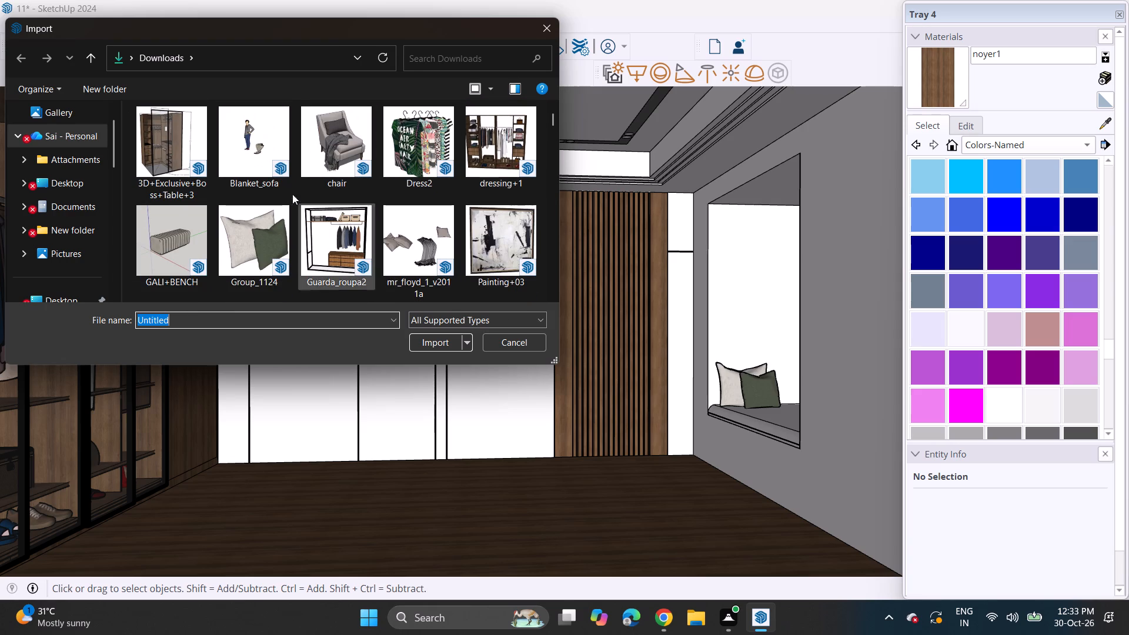
click(400, 258)
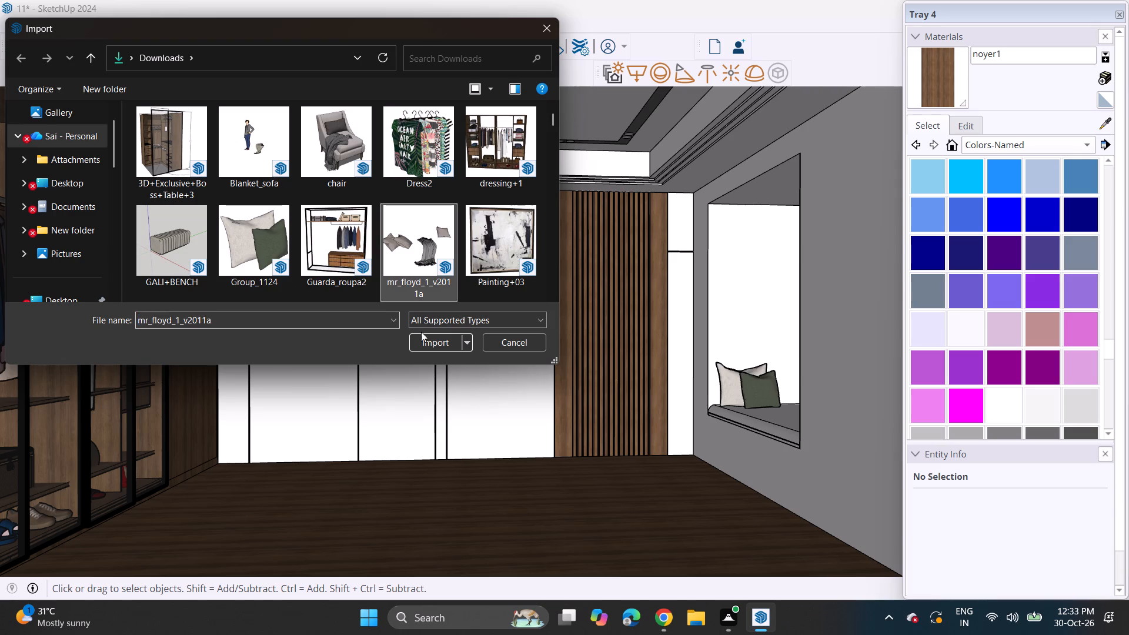
click(426, 337)
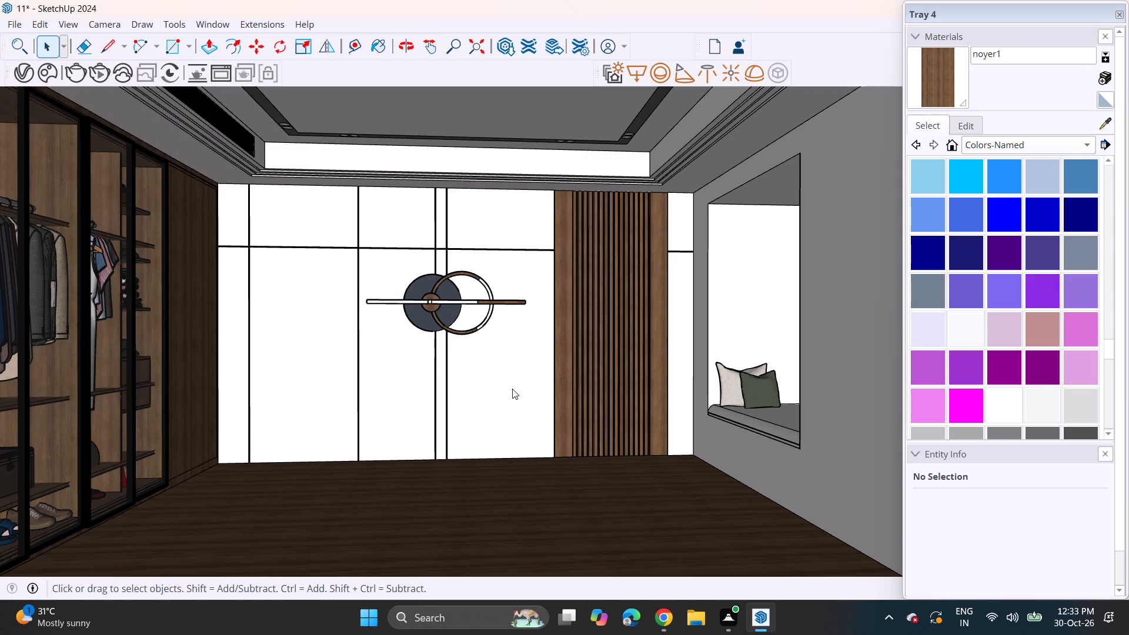
click(695, 342)
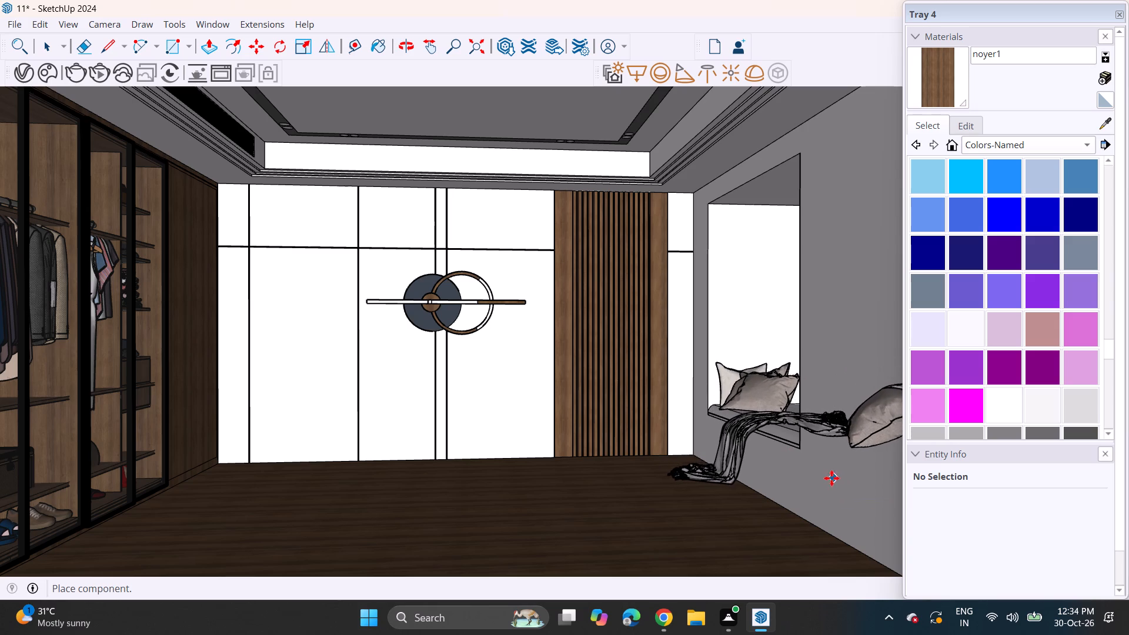
scroll(712, 482, down, 11)
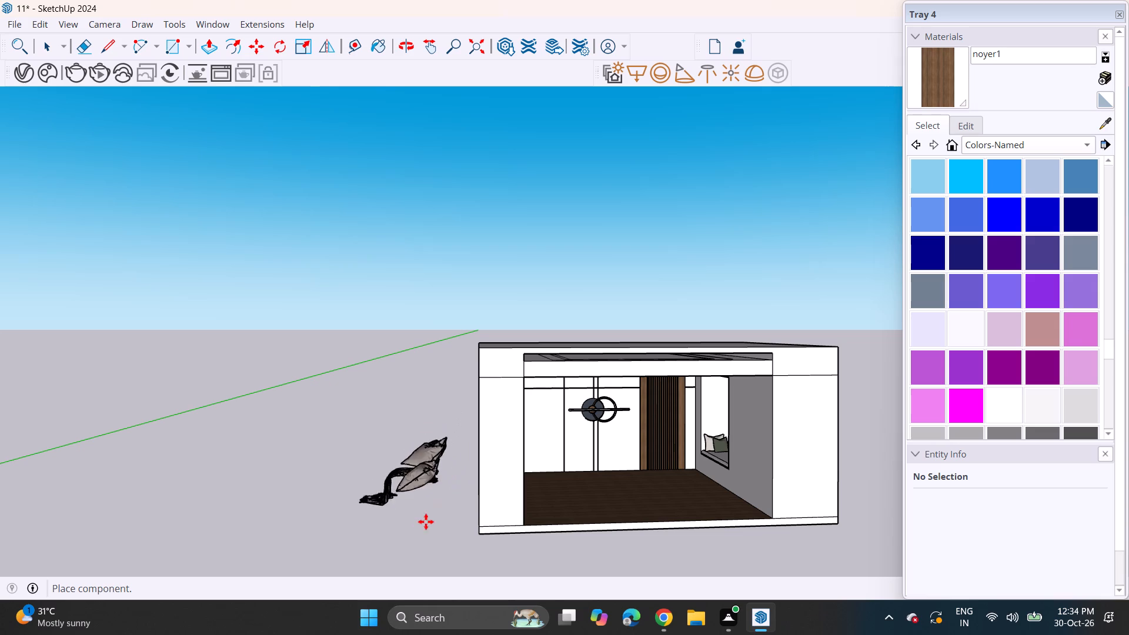
click(395, 530)
Explode the imported mr_floyd_1_v2011a component and its nested Assembly group into separate blanket and pillow groups.
right_click(370, 512)
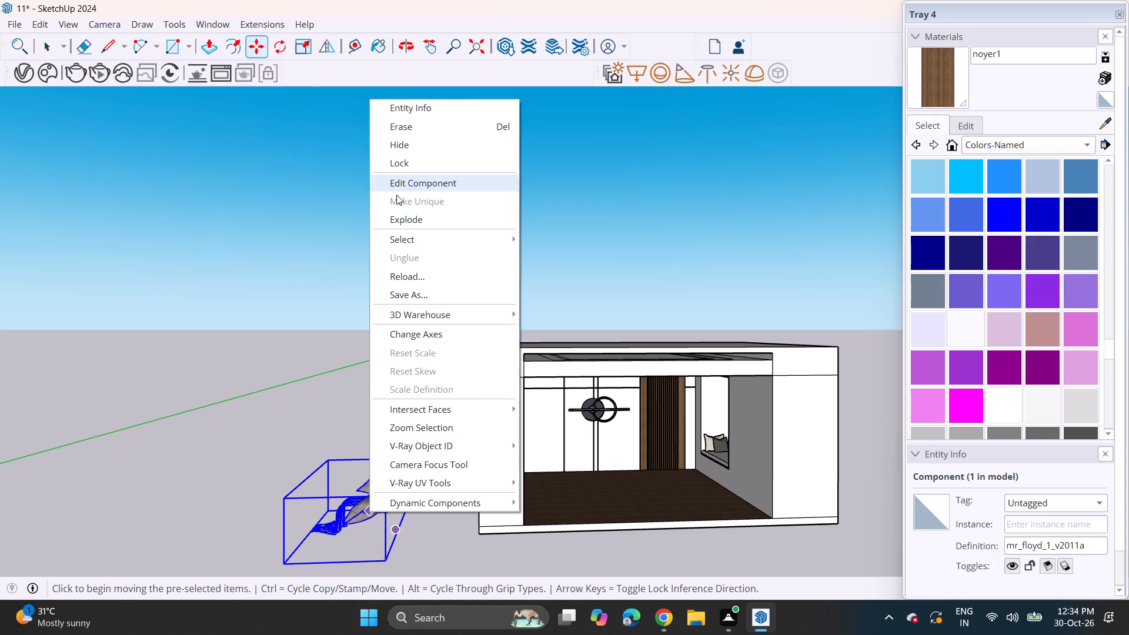
click(412, 225)
click(372, 502)
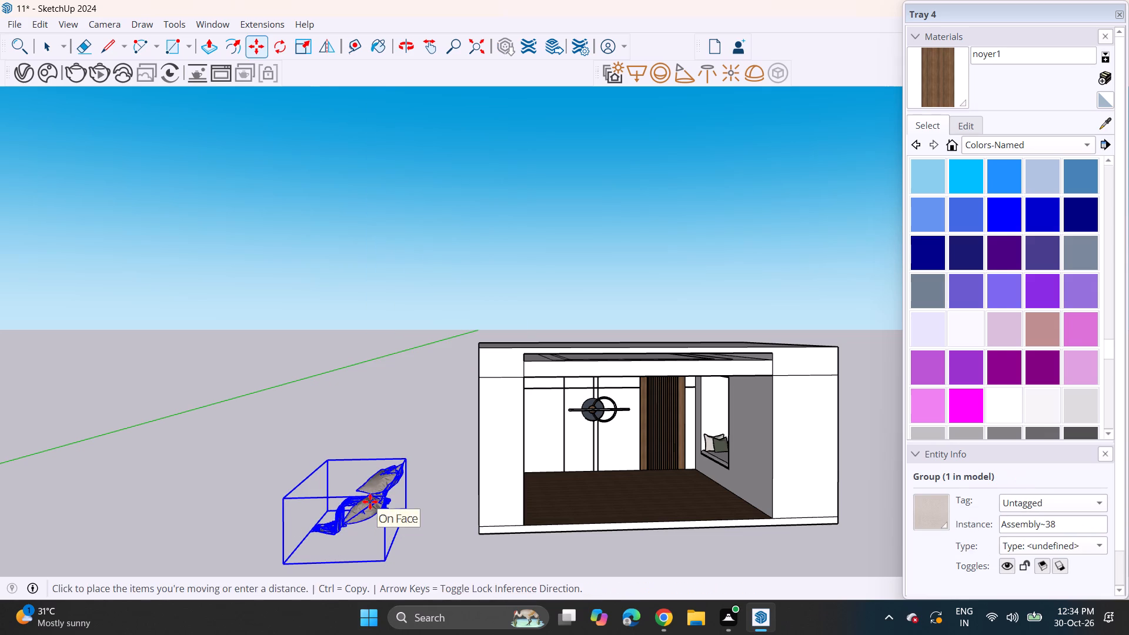
key(space)
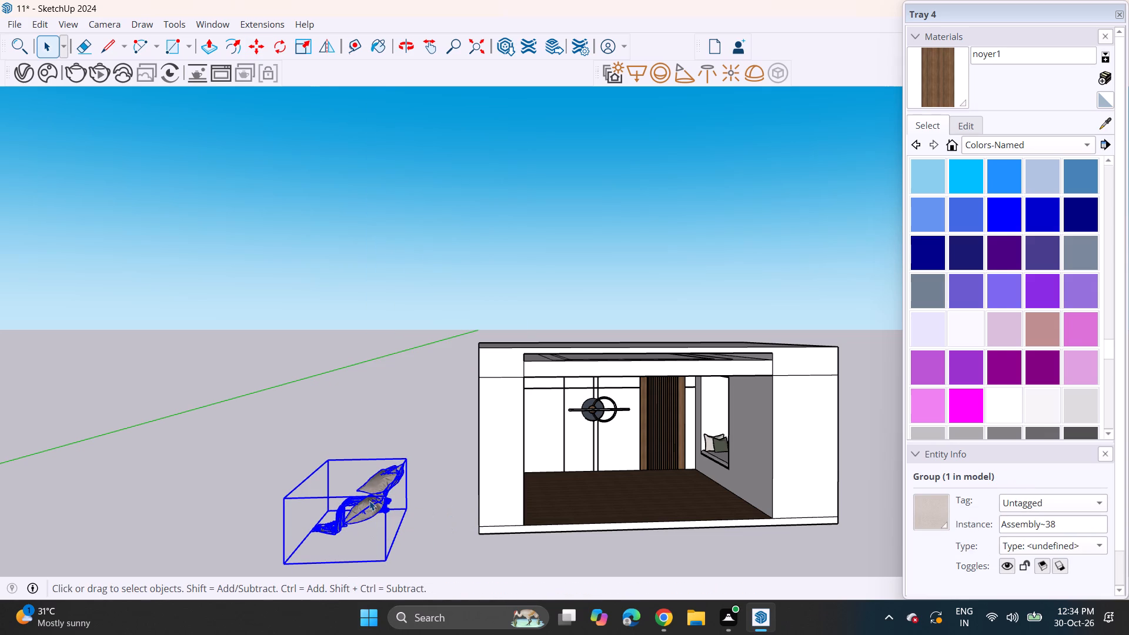
right_click(369, 500)
click(456, 305)
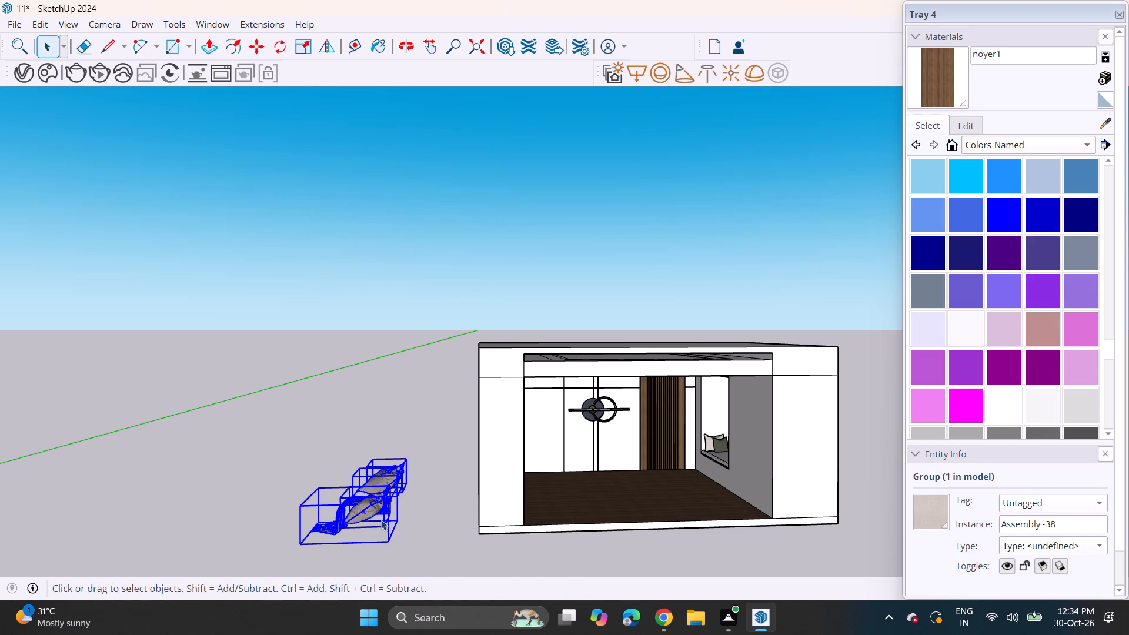
Move the mr_f_Plaid_1 blanket group from outside the room onto the window seat and adjust its height there.
click(367, 512)
click(328, 527)
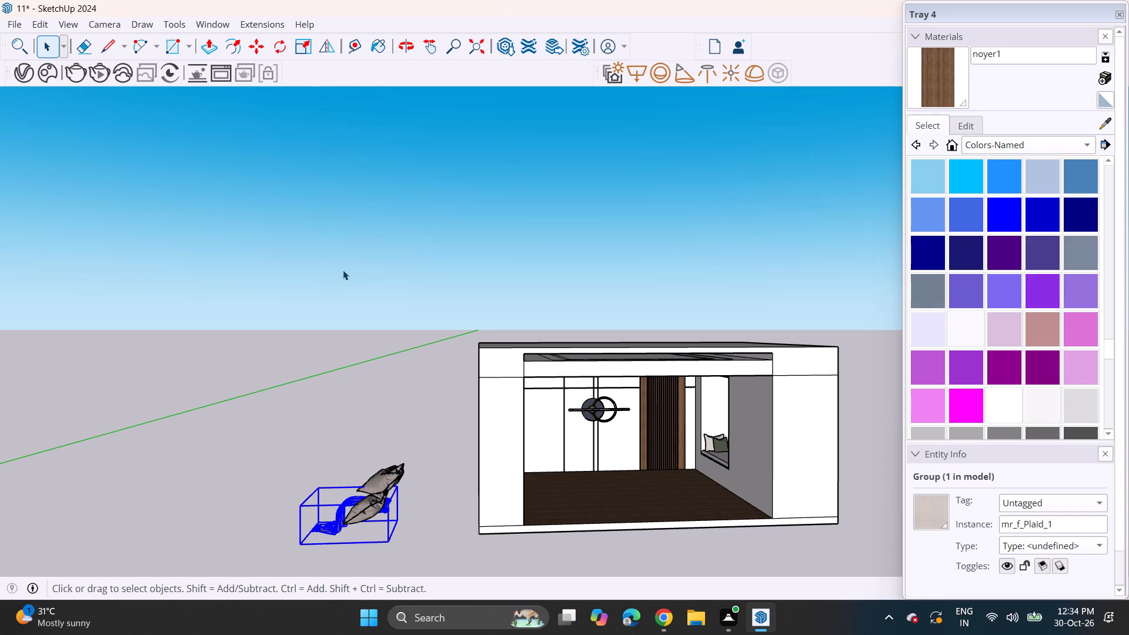
click(255, 48)
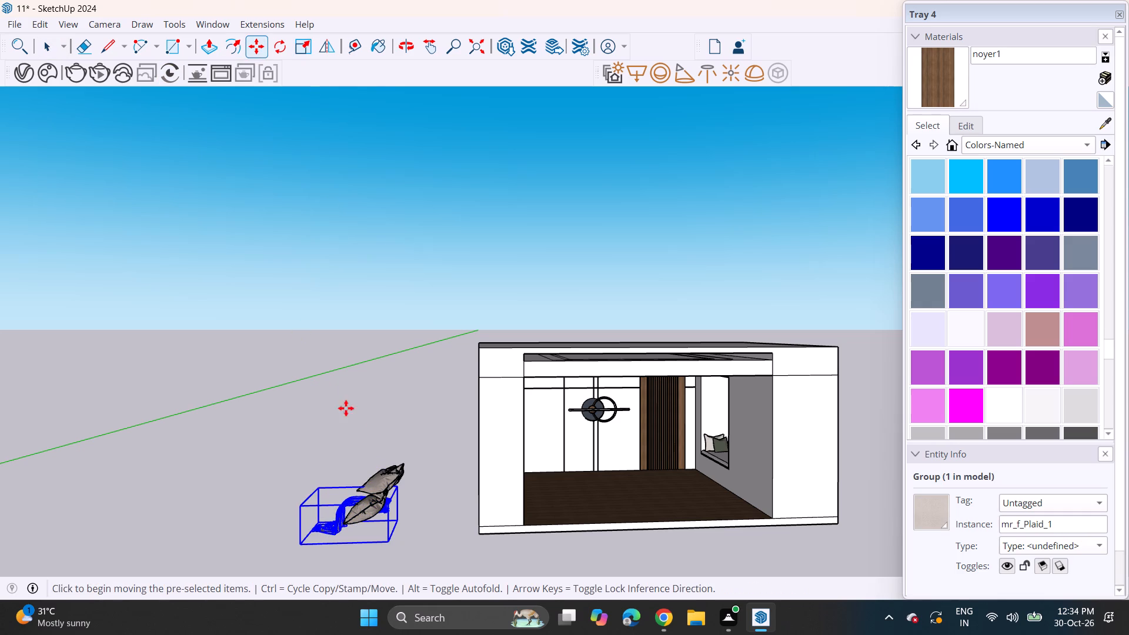
click(403, 486)
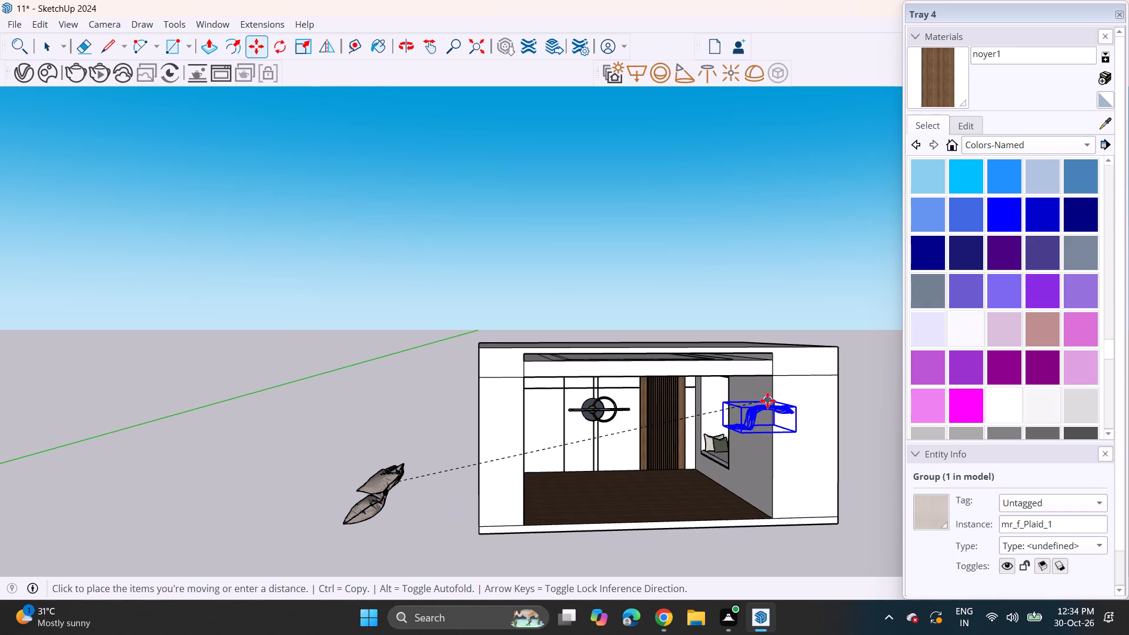
middle_drag(764, 400, 165, 427)
scroll(486, 477, up, 3)
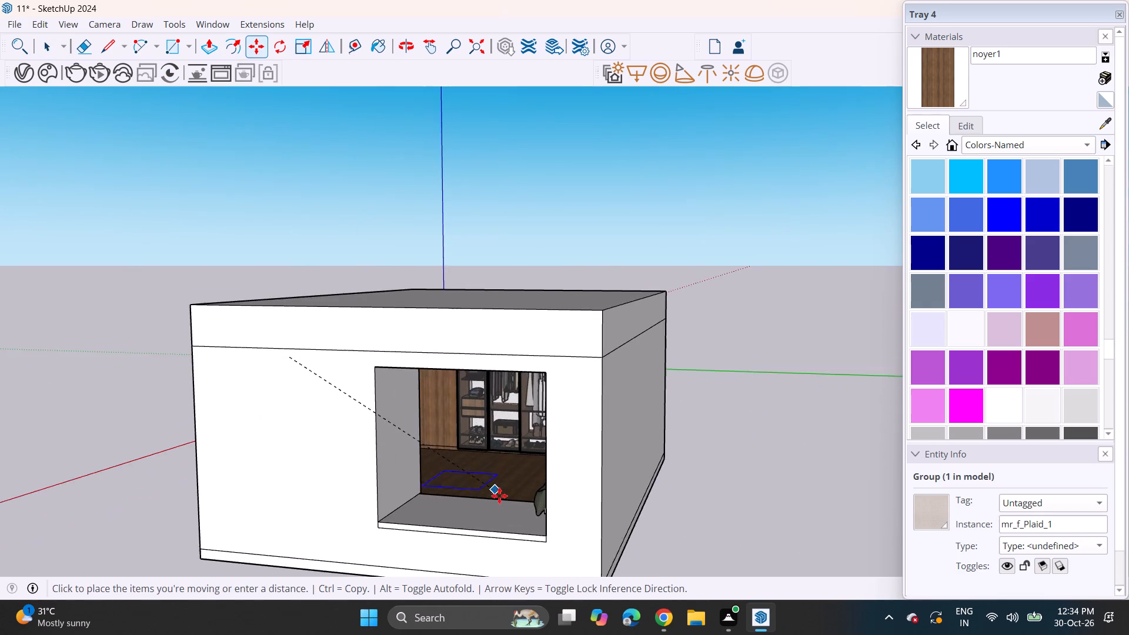
scroll(500, 497, up, 4)
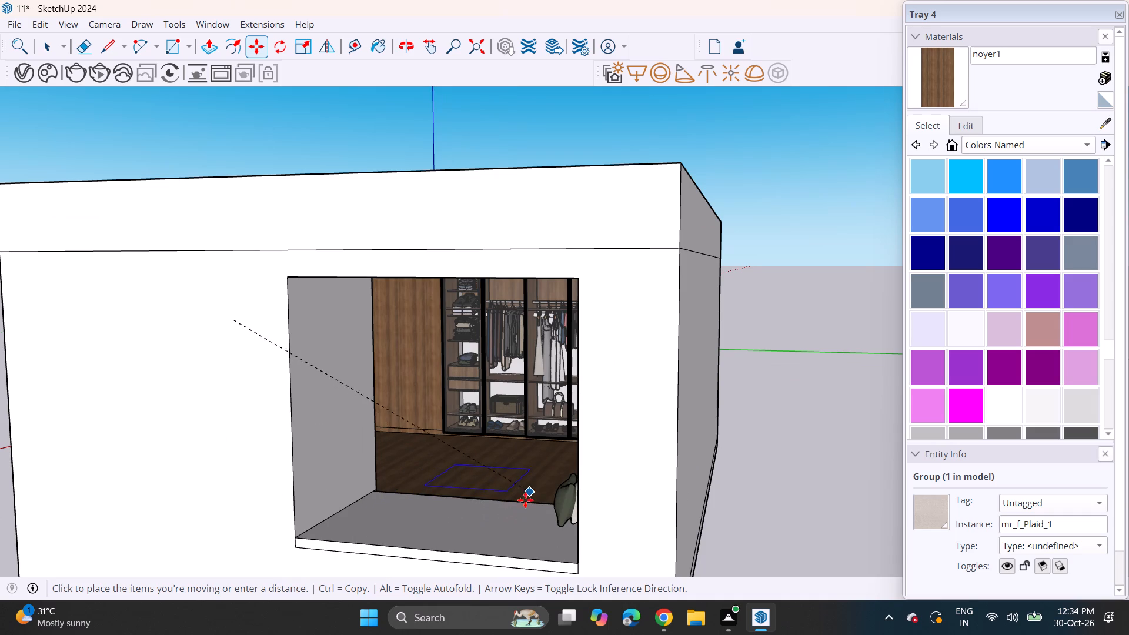
click(522, 502)
click(522, 469)
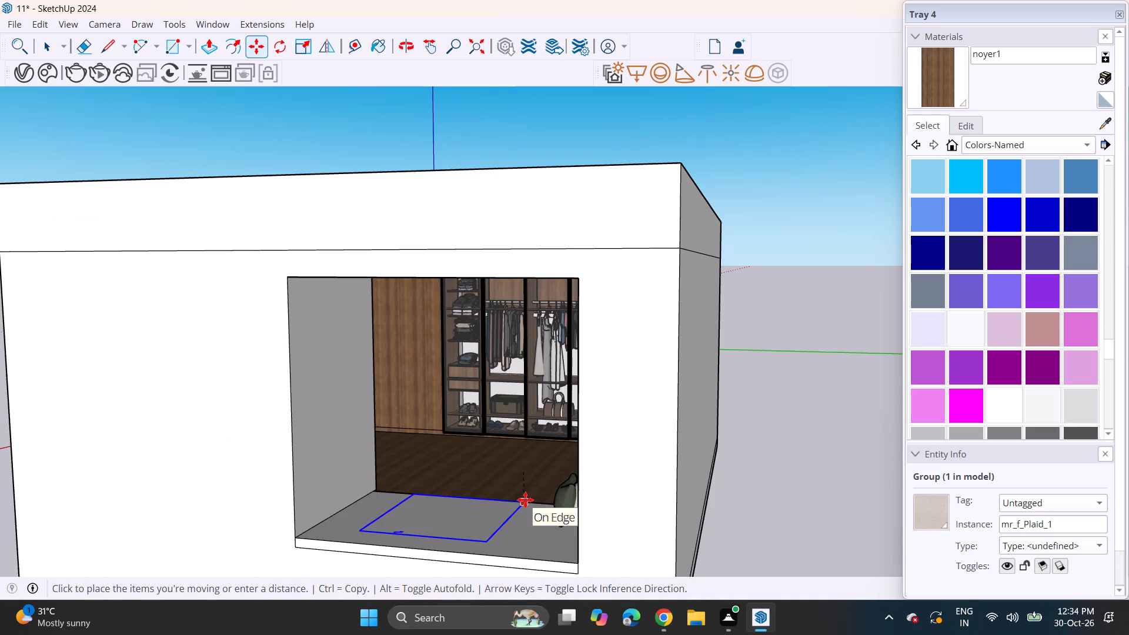
click(529, 500)
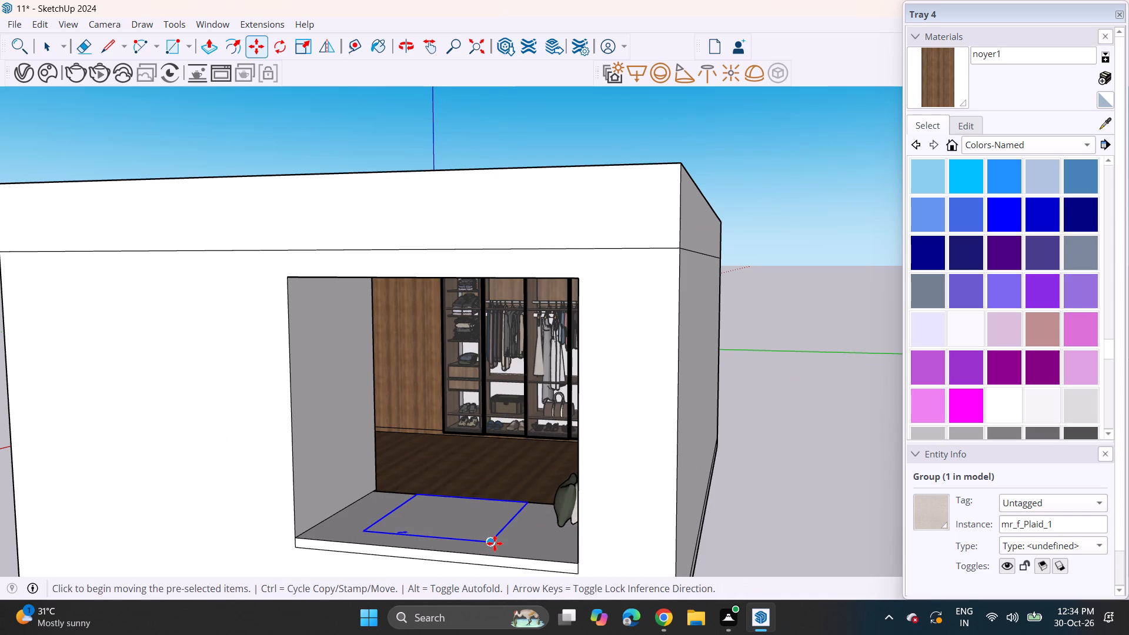
middle_drag(493, 543, 497, 476)
click(498, 457)
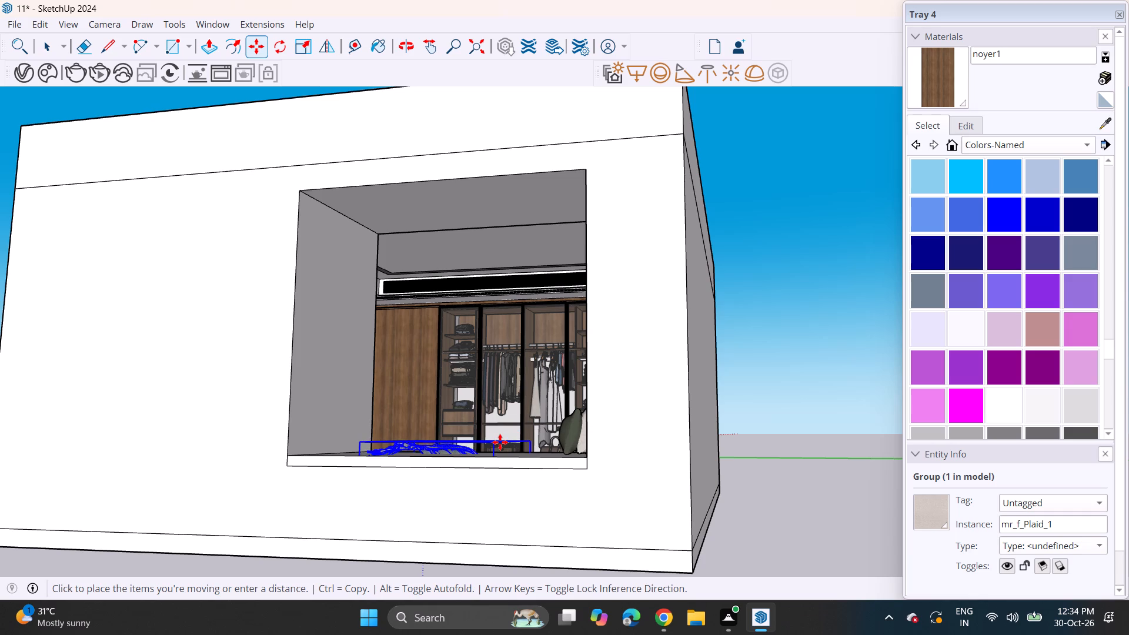
click(500, 442)
Move the blanket out toward the room so it drapes over the window seat's front edge.
middle_drag(329, 436, 871, 456)
middle_drag(709, 449, 730, 454)
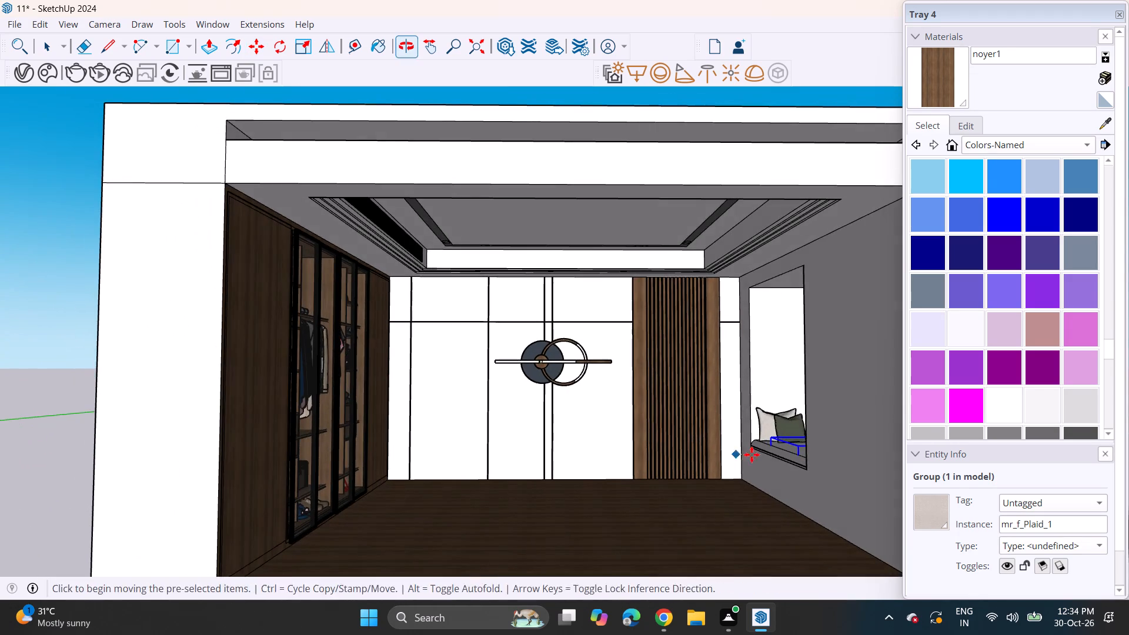
shift+middle_drag(781, 451, 657, 412)
middle_drag(650, 427, 705, 459)
scroll(697, 455, up, 4)
click(685, 452)
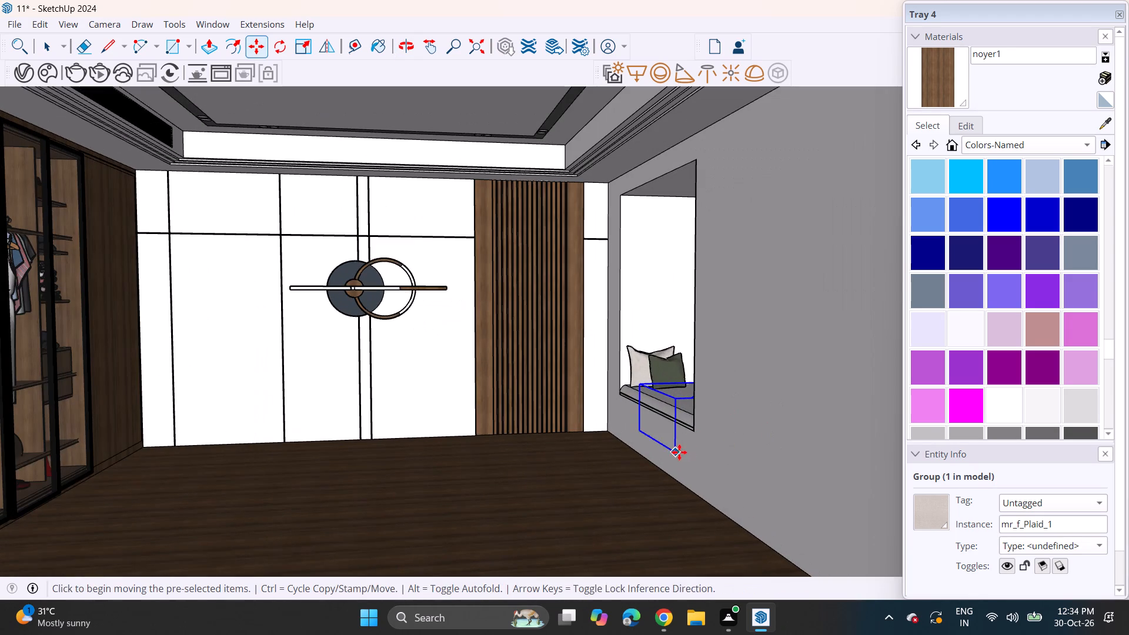
click(650, 437)
click(684, 386)
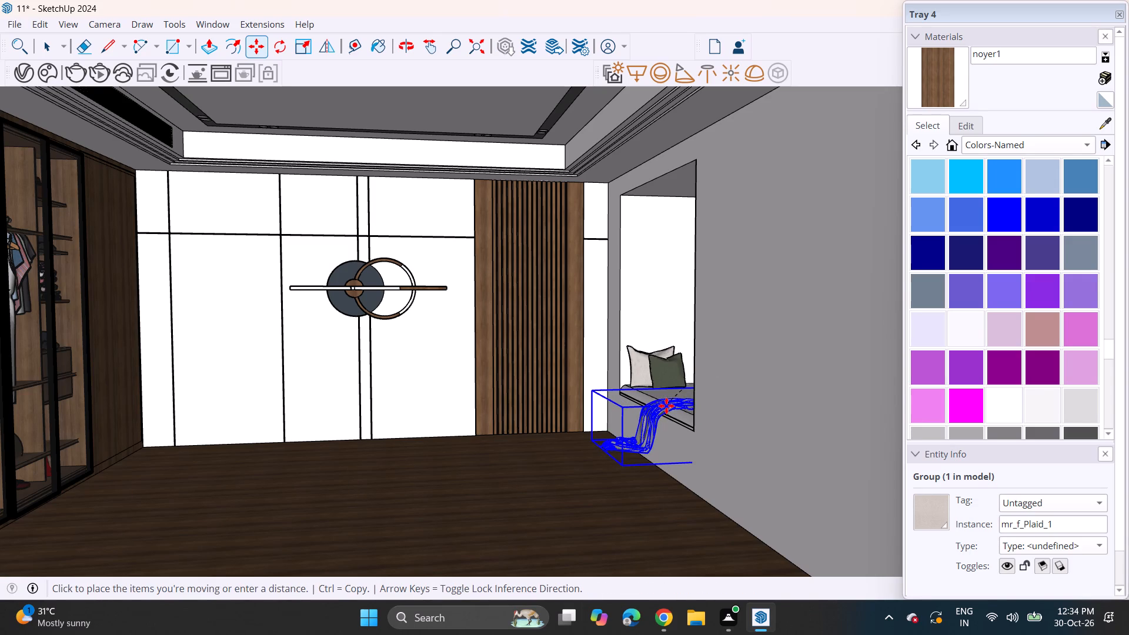
click(676, 406)
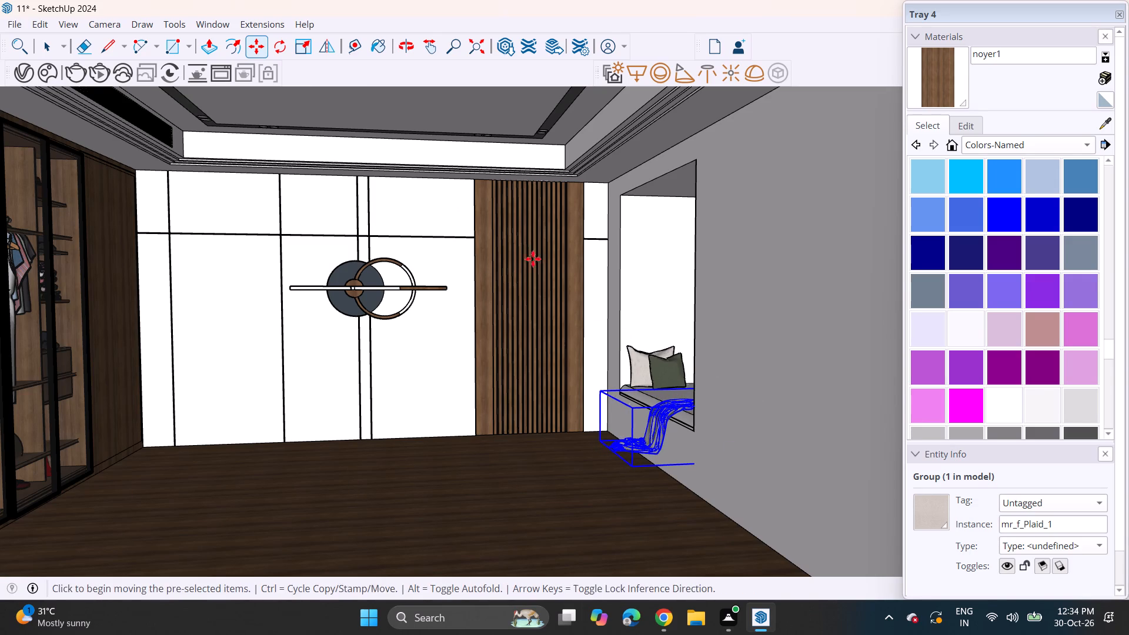
Stretch the blanket downward with the Scale tool so its draped end reaches the floor.
click(303, 38)
scroll(647, 423, up, 3)
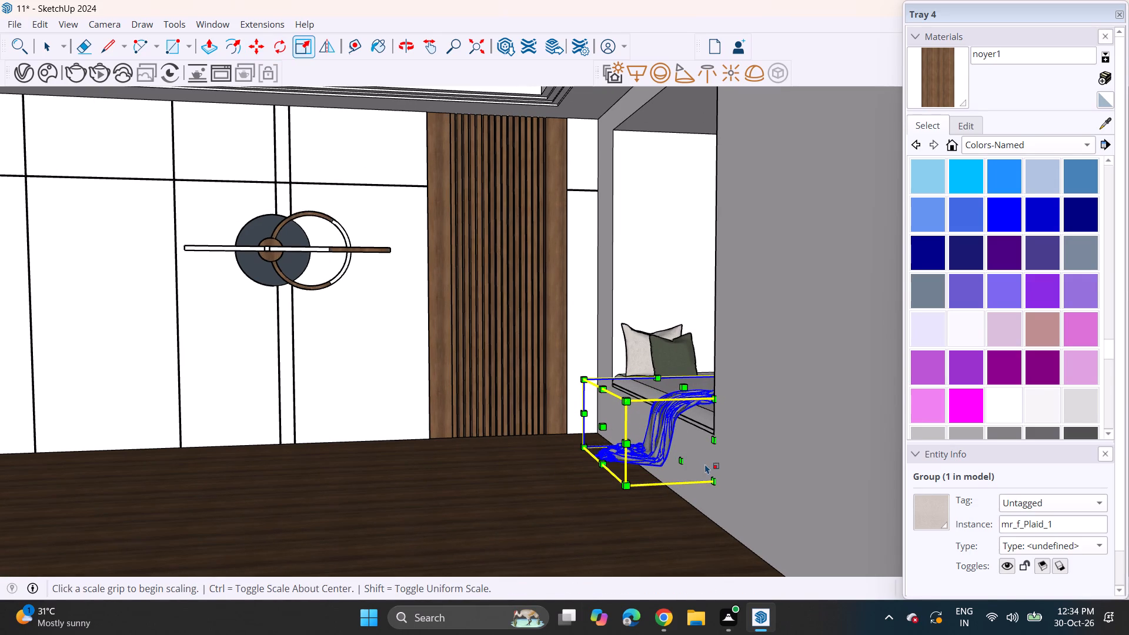
click(683, 458)
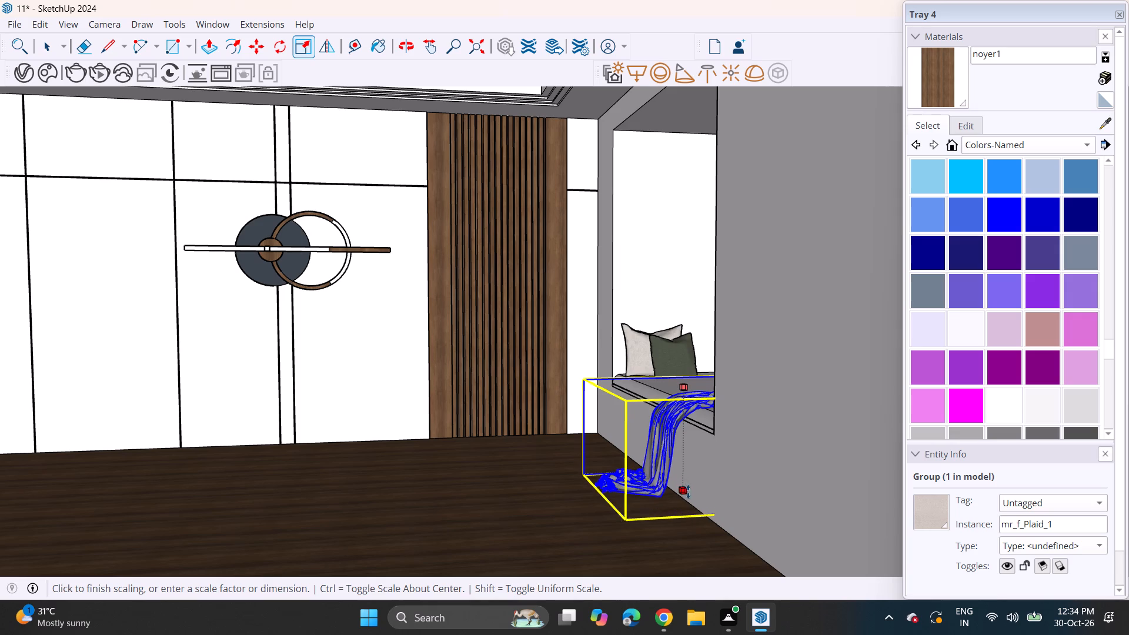
click(688, 503)
scroll(661, 456, up, 4)
middle_drag(646, 457, 617, 443)
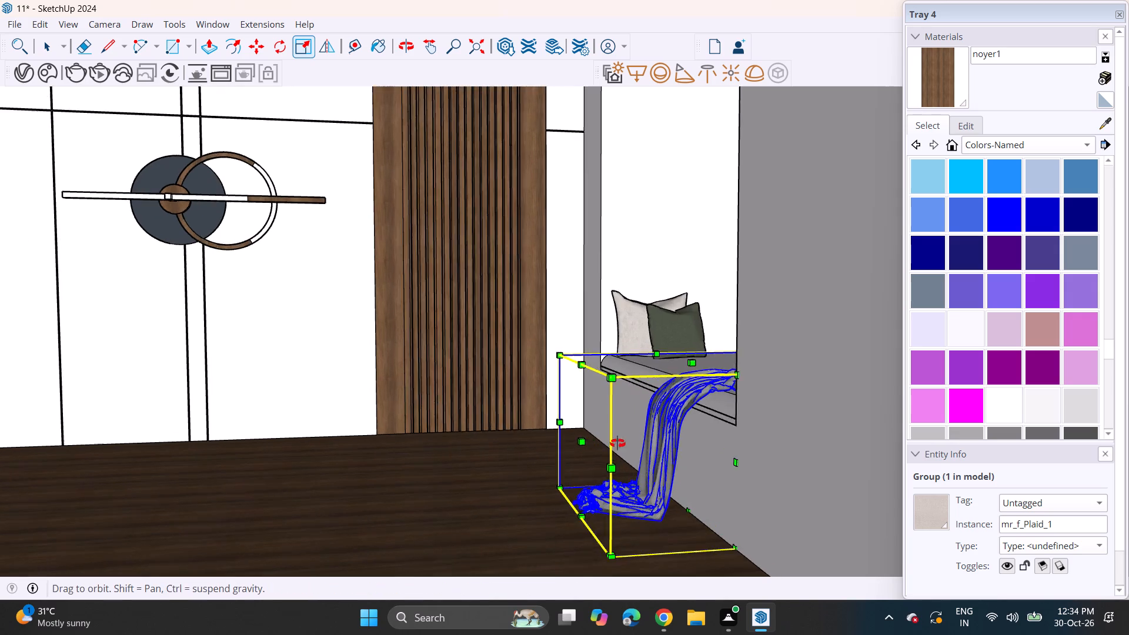
middle_drag(617, 443, 630, 454)
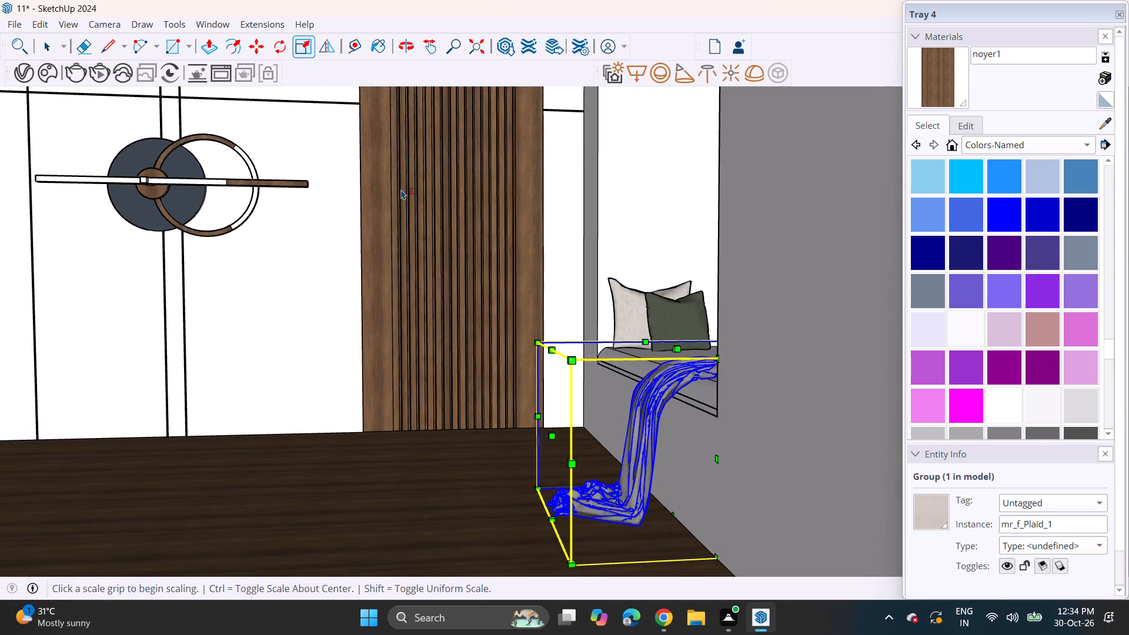
Shift the stretched blanket closer to the window wall so it sits deeper on the seat.
click(262, 57)
scroll(620, 473, up, 2)
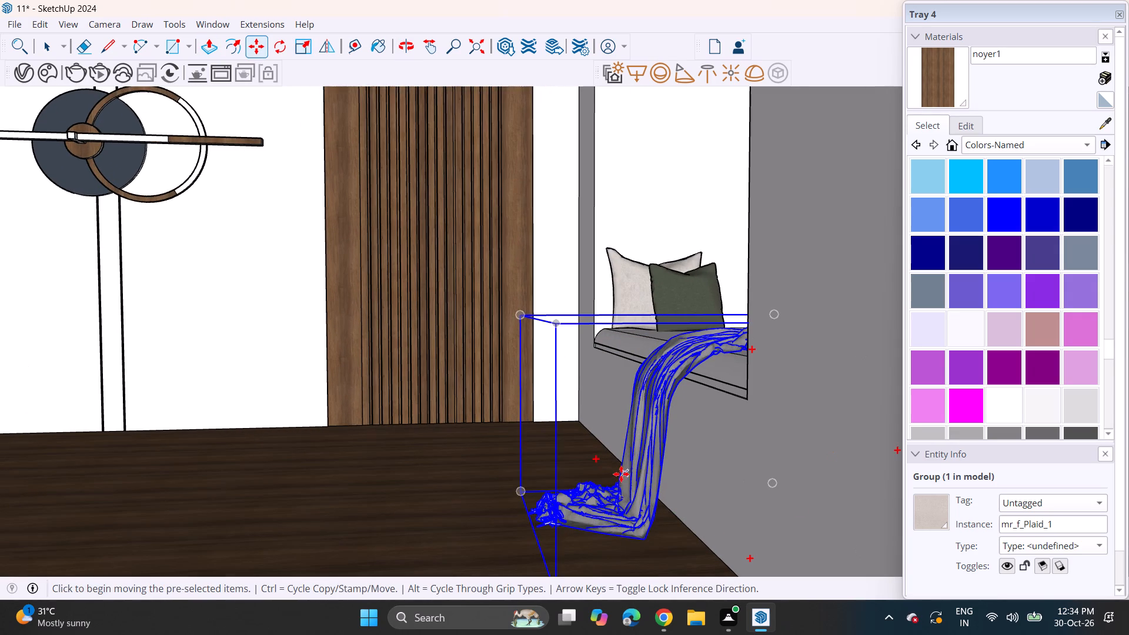
click(626, 499)
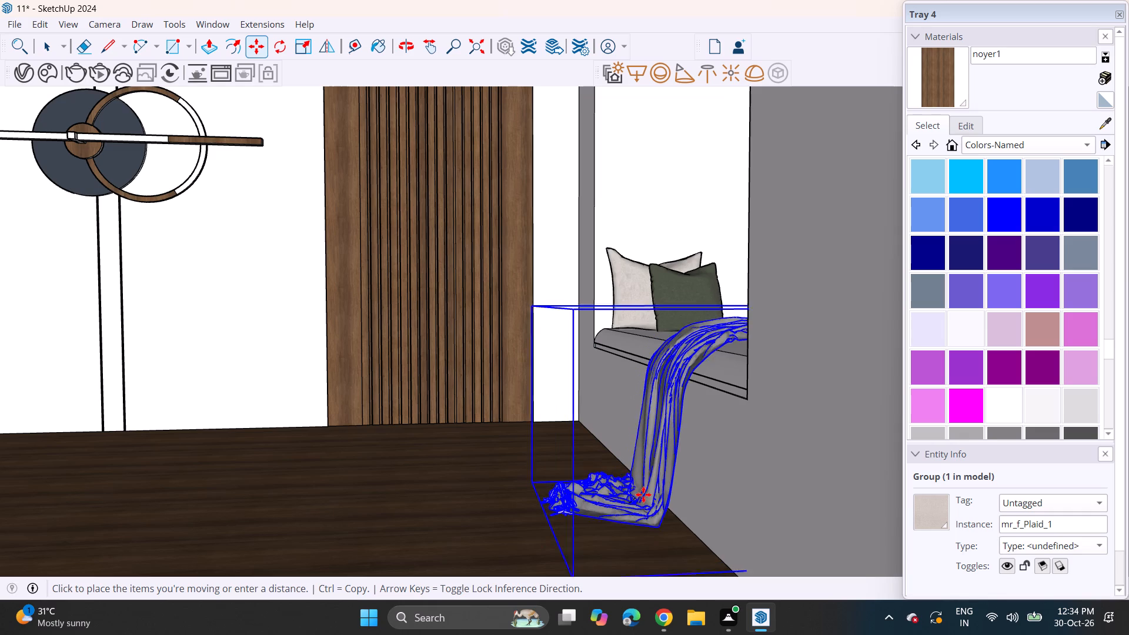
click(644, 500)
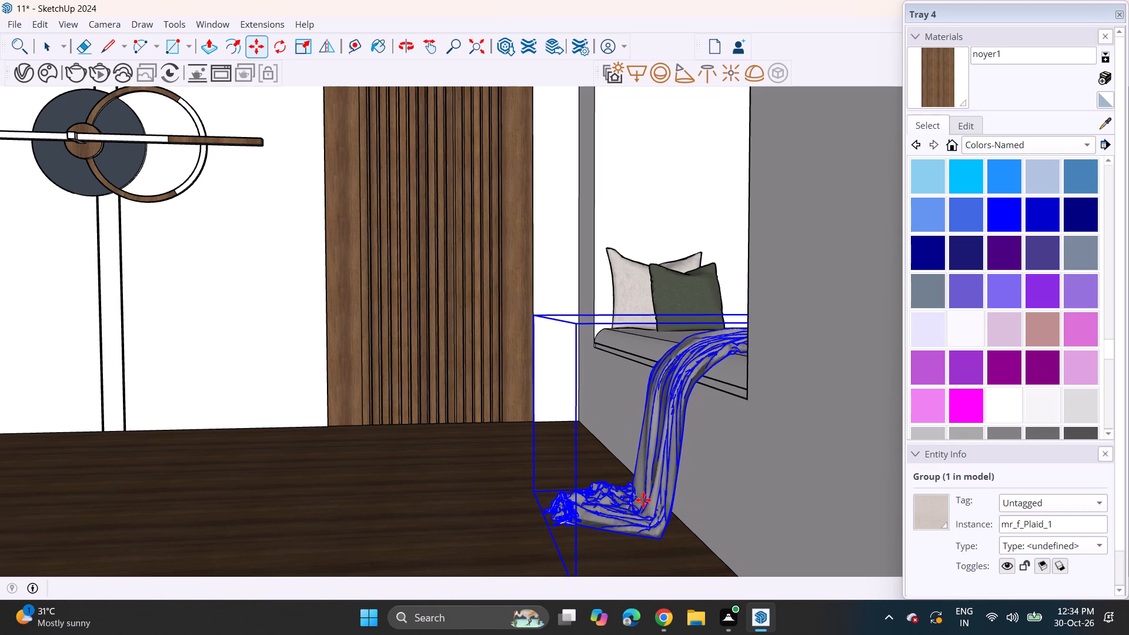
key(space)
click(563, 438)
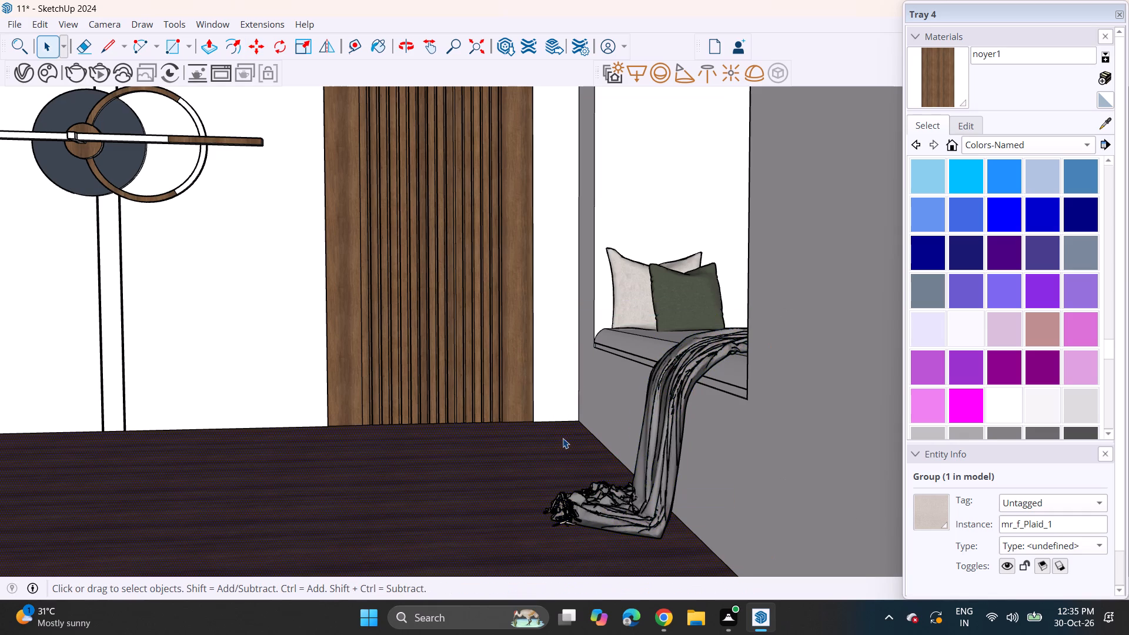
Widen the blanket along the window seat's length toward the pillows using the Scale tool.
scroll(492, 421, up, 2)
scroll(492, 421, down, 9)
middle_drag(497, 422, 633, 418)
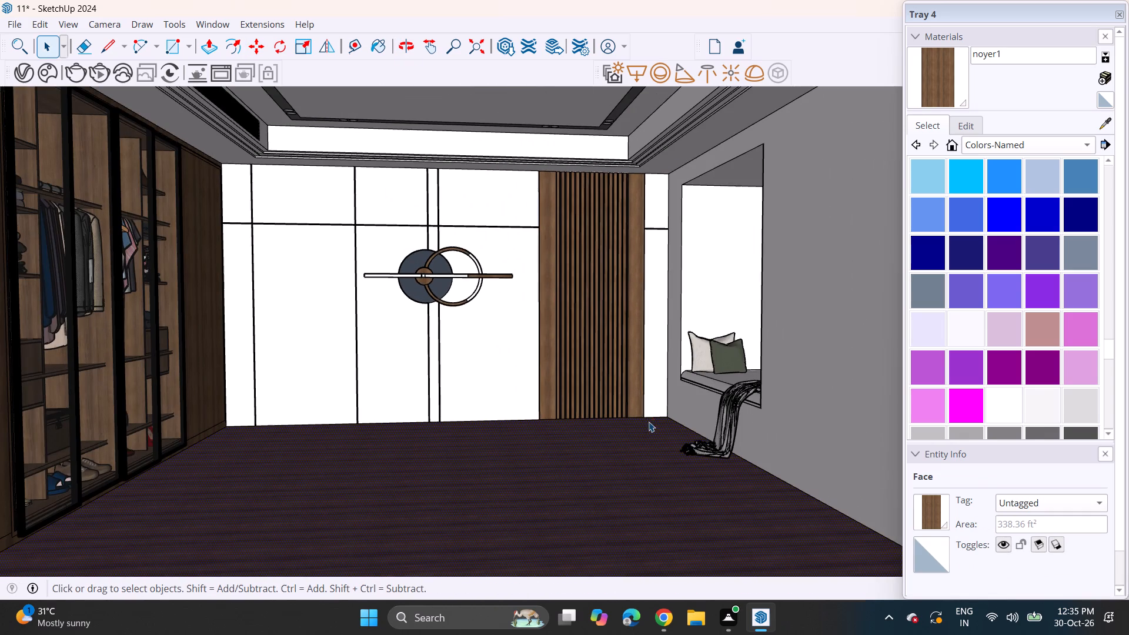
scroll(712, 421, up, 3)
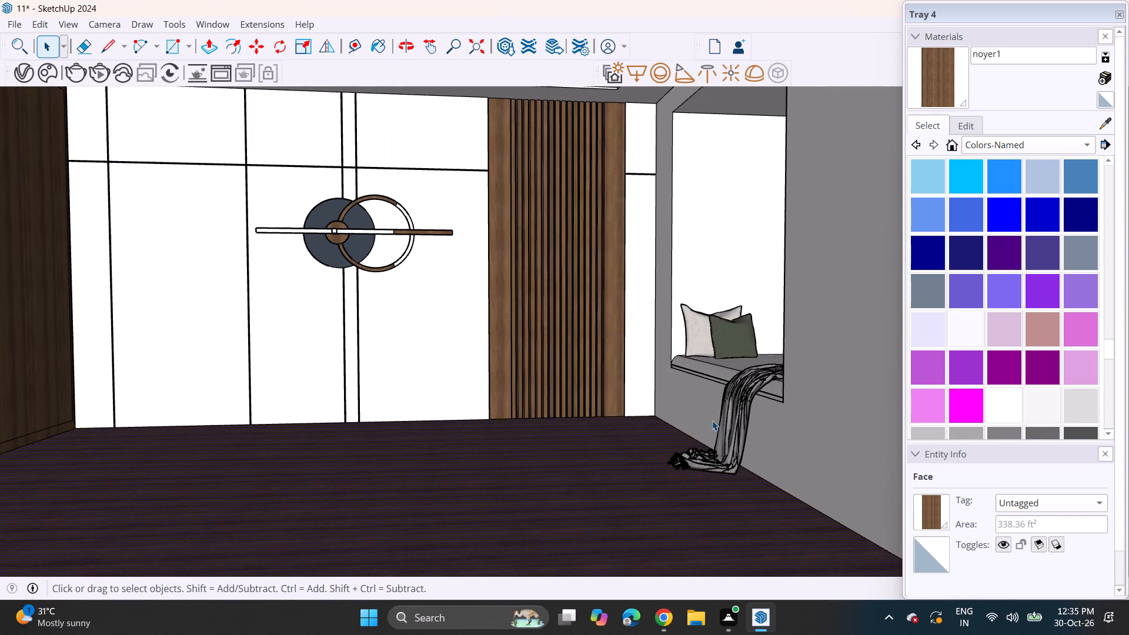
click(733, 427)
middle_drag(702, 380, 719, 394)
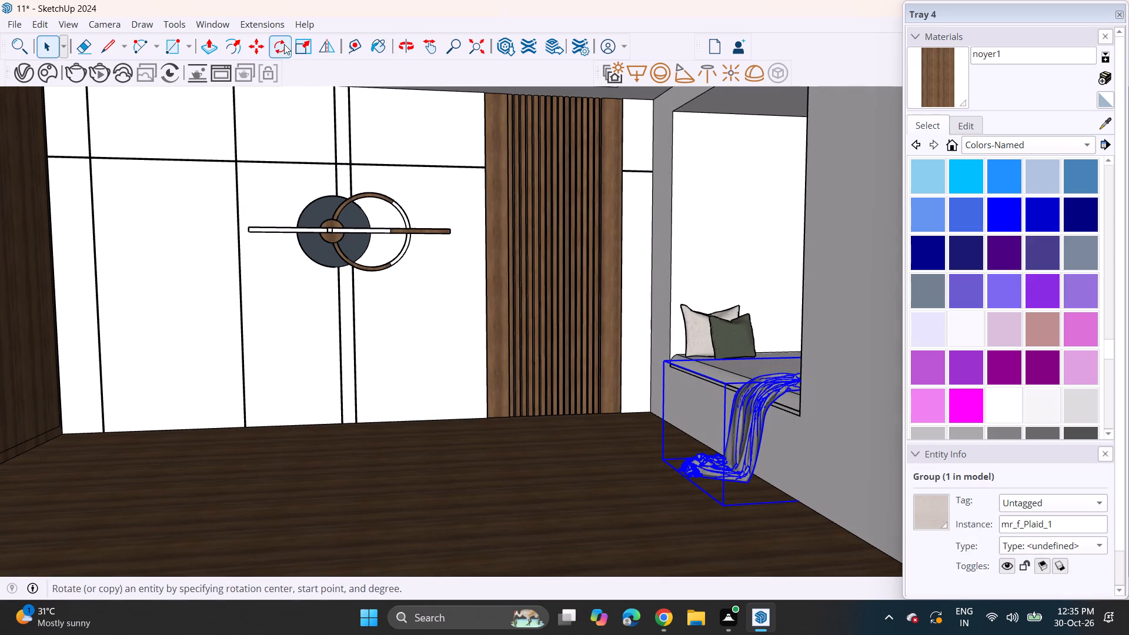
click(301, 47)
click(733, 404)
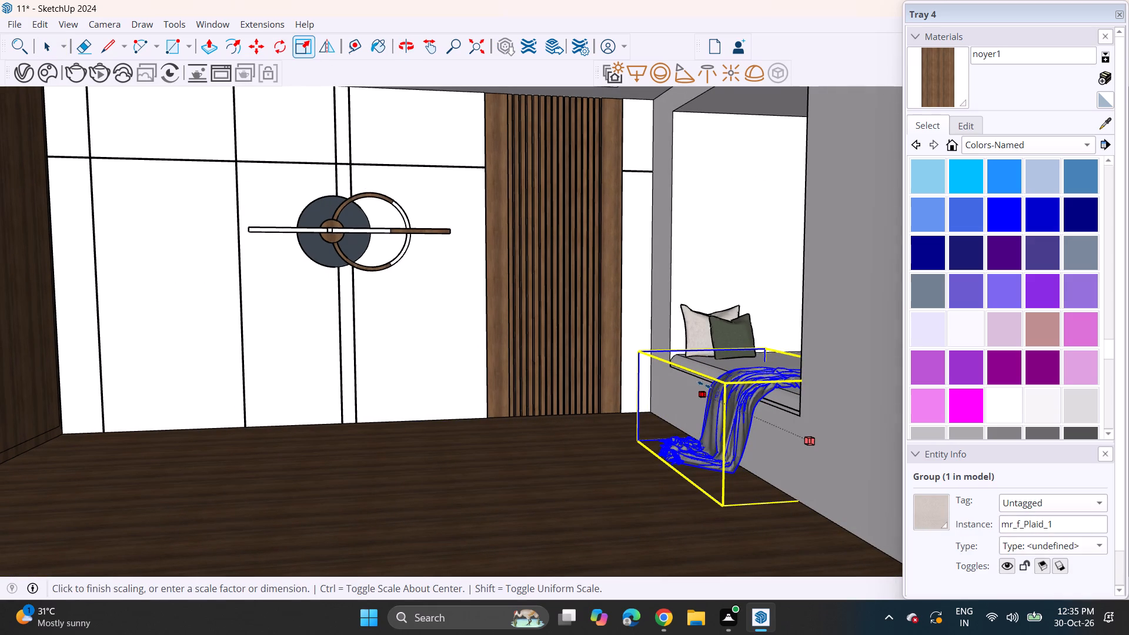
click(704, 385)
key(space)
click(704, 385)
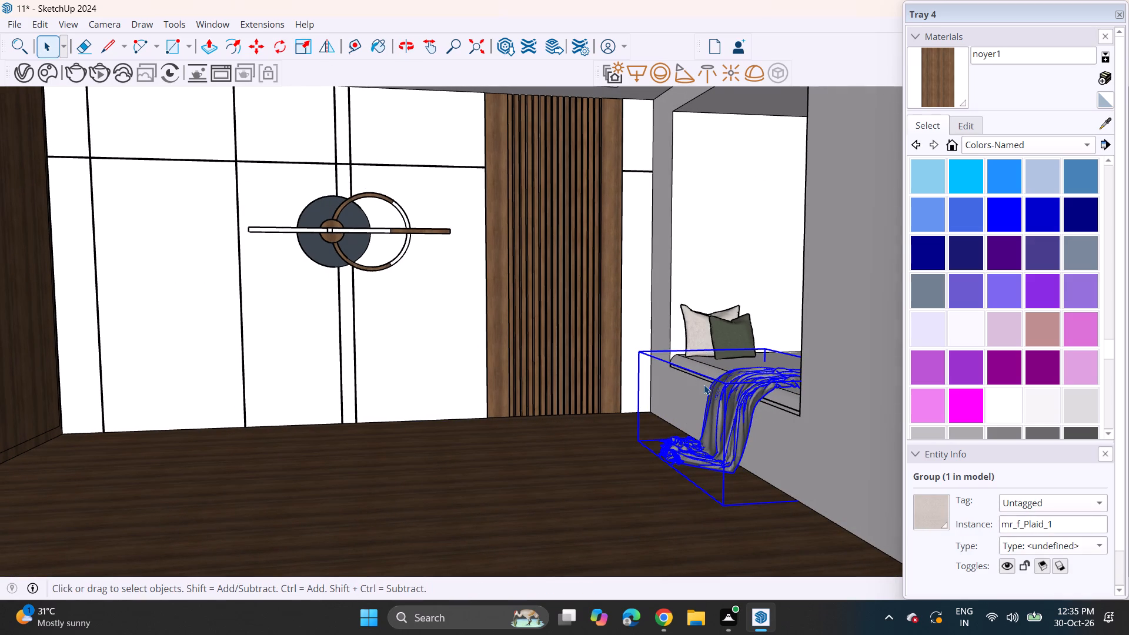
Check the draped blanket and pillows against the whole room from several viewpoints.
middle_drag(650, 444, 642, 444)
middle_drag(607, 439, 756, 448)
middle_drag(740, 454, 690, 441)
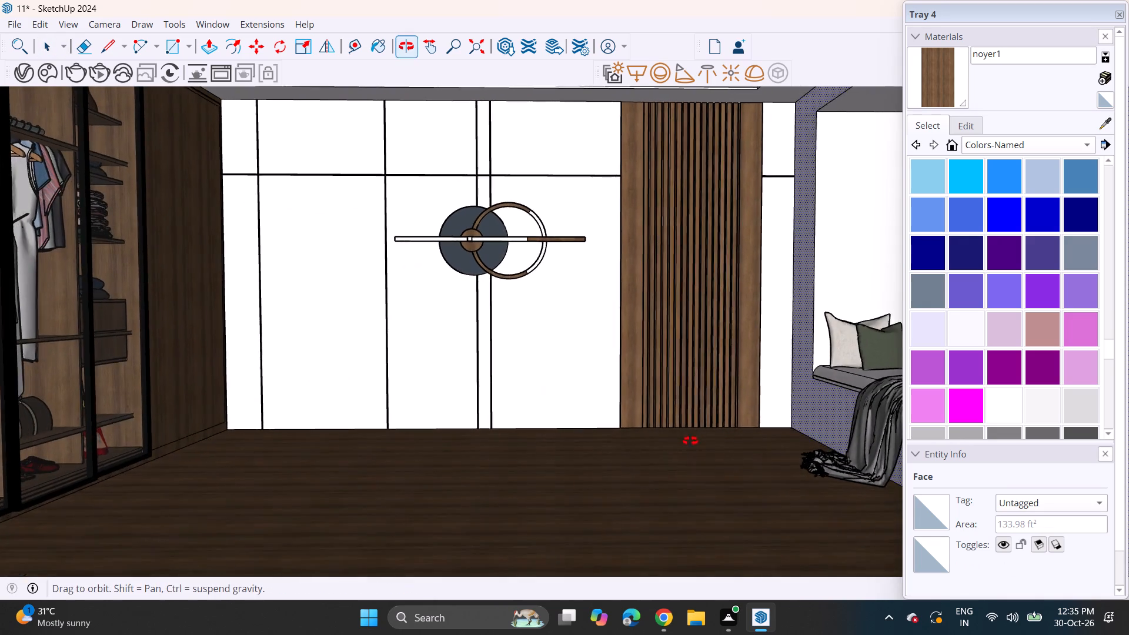
middle_drag(690, 441, 680, 435)
scroll(645, 425, down, 3)
shift+middle_drag(629, 420, 650, 450)
middle_drag(650, 450, 636, 426)
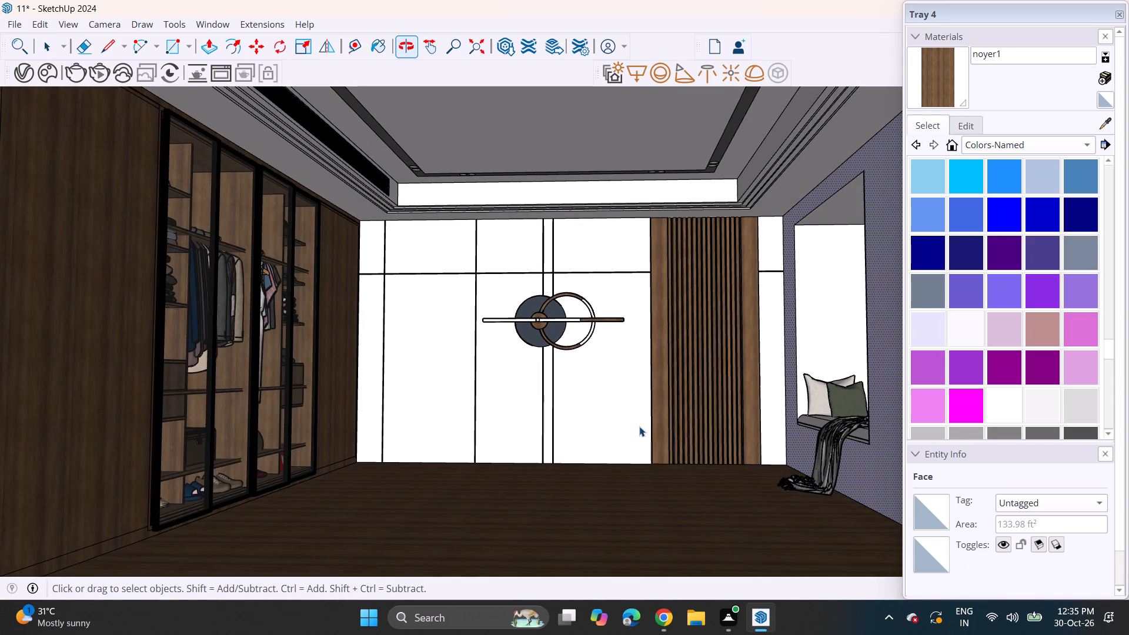
scroll(633, 425, down, 2)
middle_drag(604, 426, 621, 432)
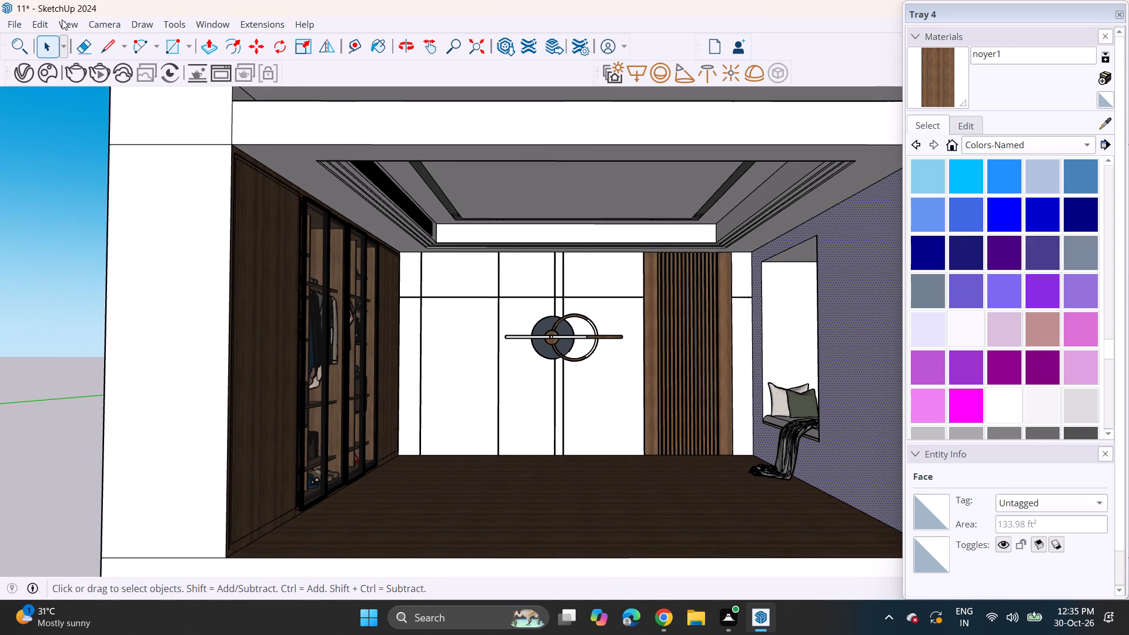
Import the BED_01 model from Downloads and place it on the floor against the back wall, beneath the round wall decor.
click(14, 24)
click(56, 230)
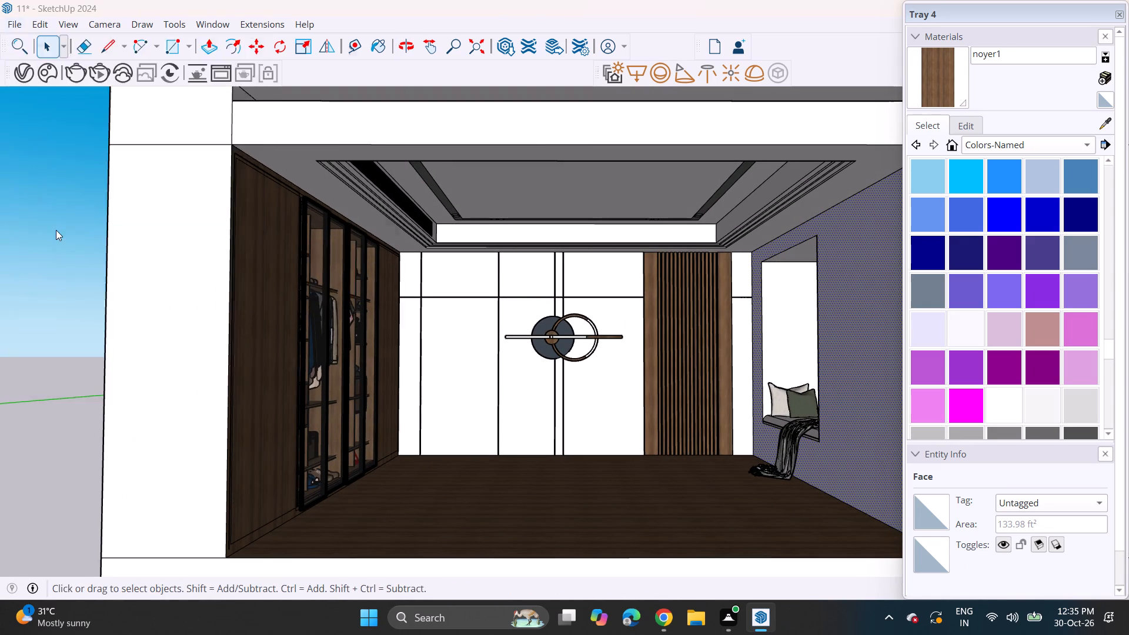
scroll(255, 243, down, 17)
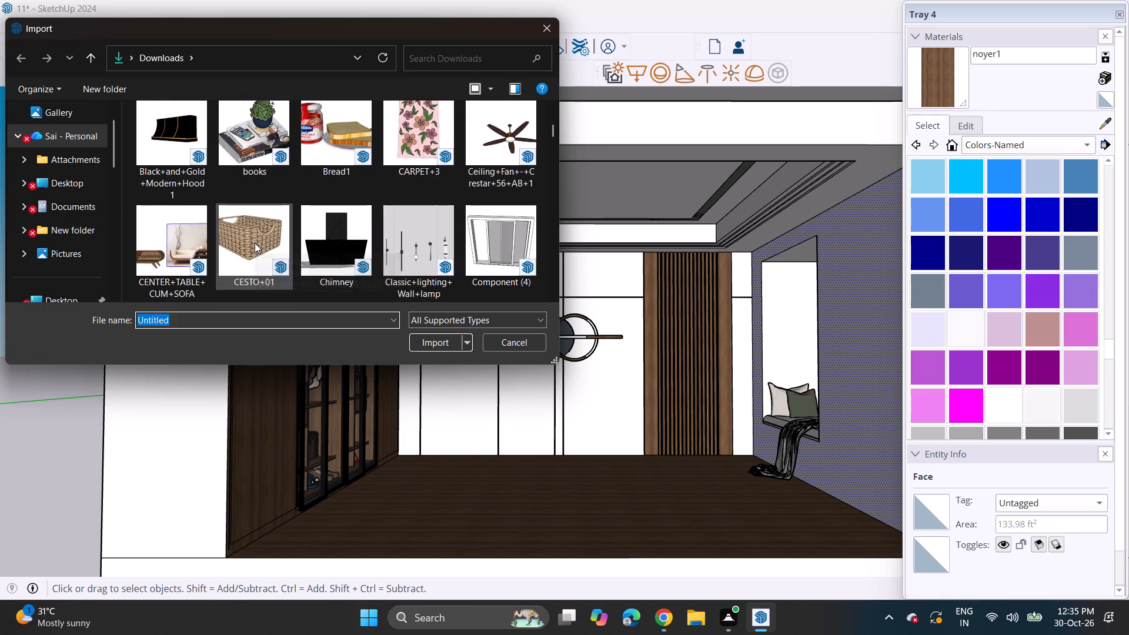
scroll(255, 243, down, 19)
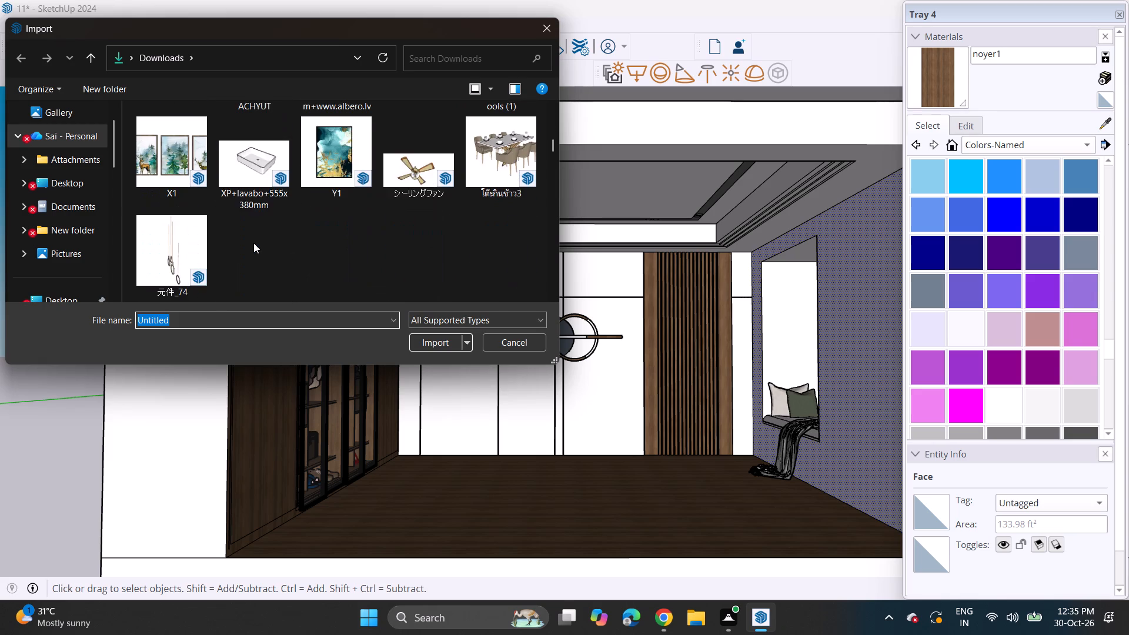
scroll(253, 243, down, 10)
scroll(350, 225, down, 9)
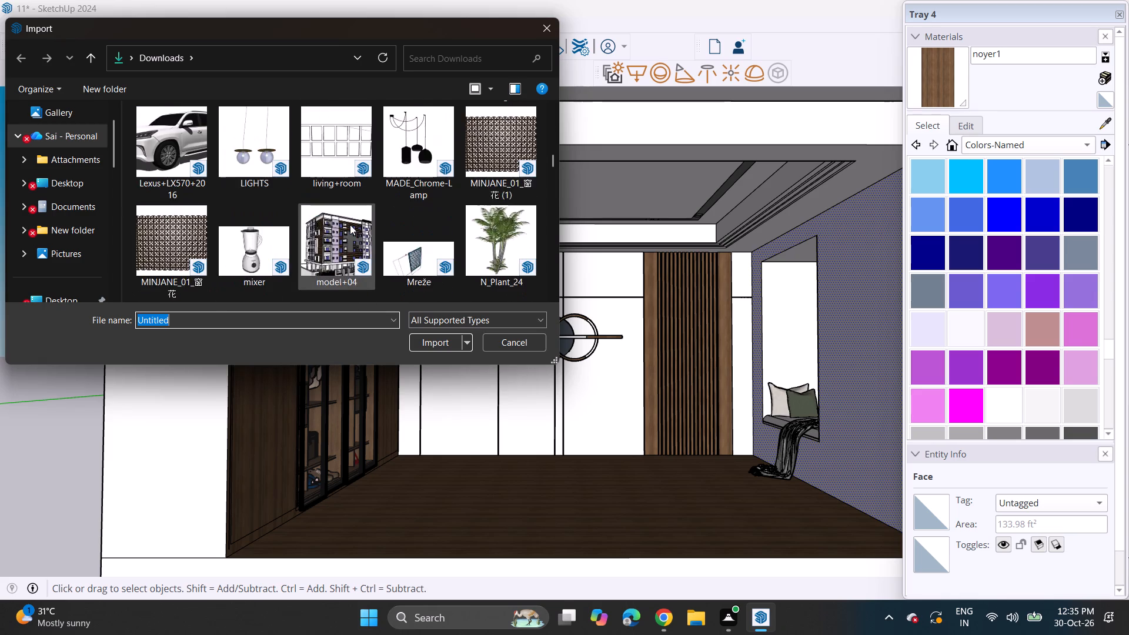
scroll(350, 225, down, 18)
scroll(350, 225, down, 12)
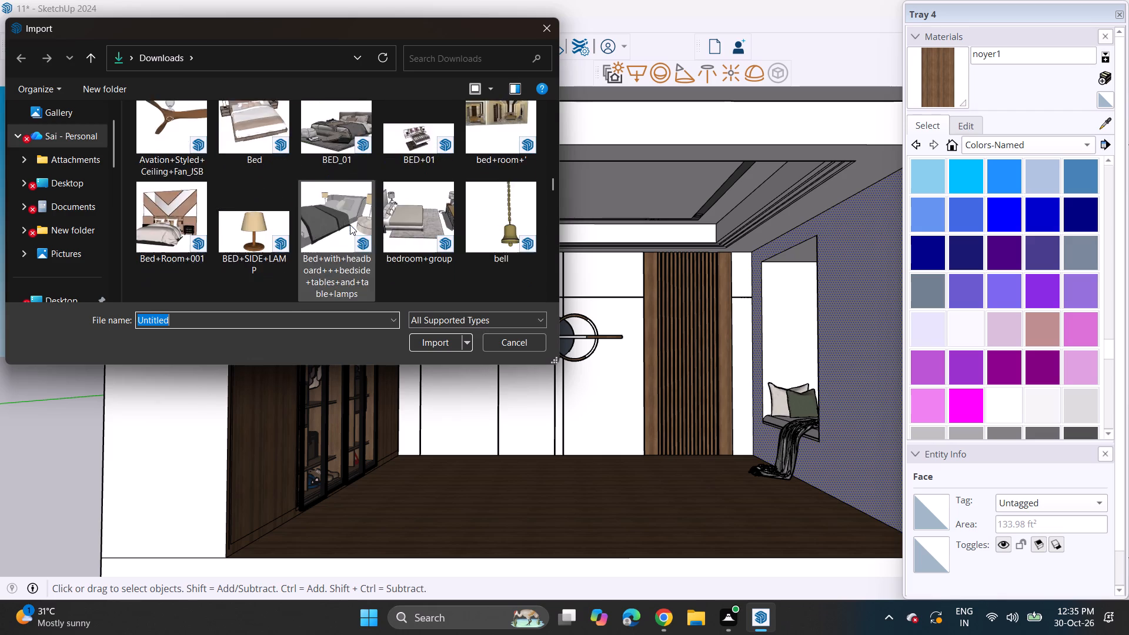
scroll(350, 225, down, 1)
scroll(350, 225, up, 3)
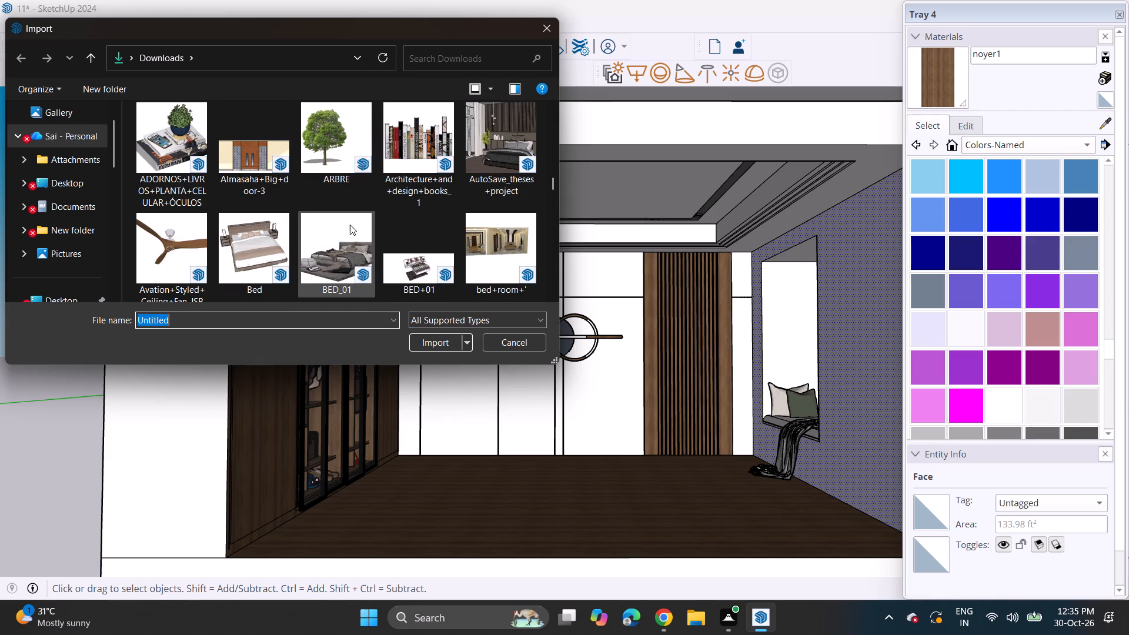
click(343, 239)
click(417, 339)
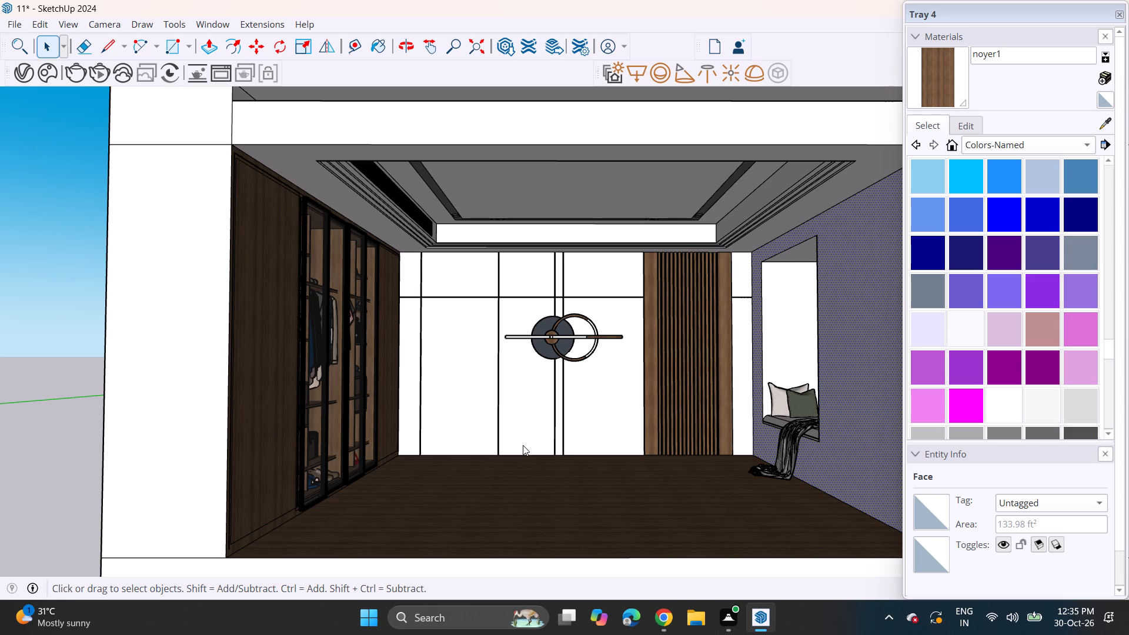
click(696, 336)
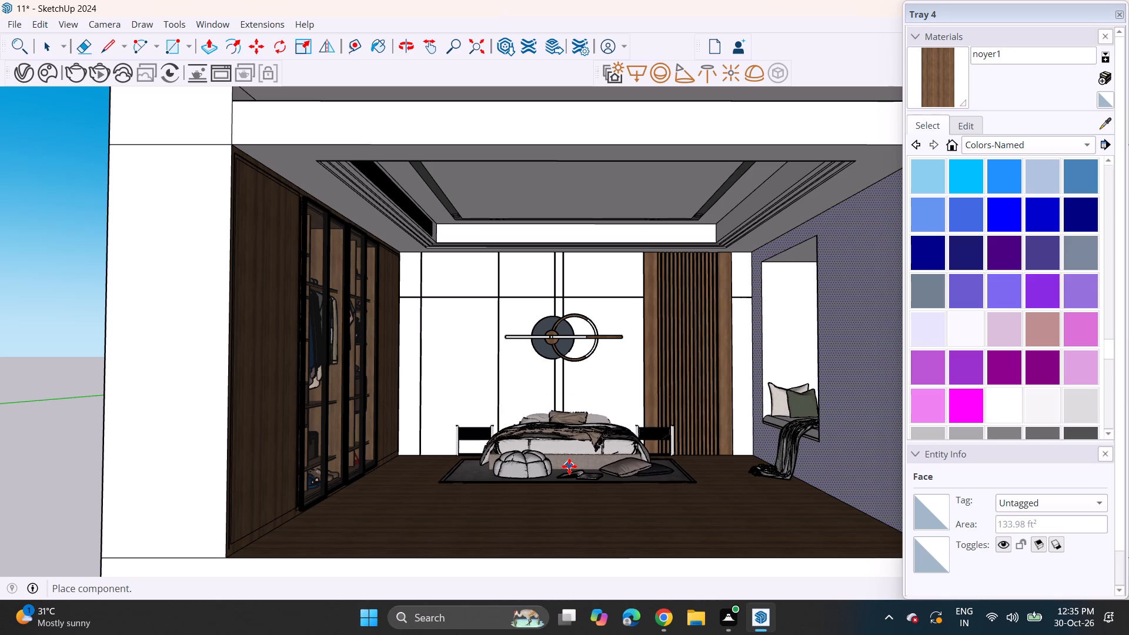
click(569, 469)
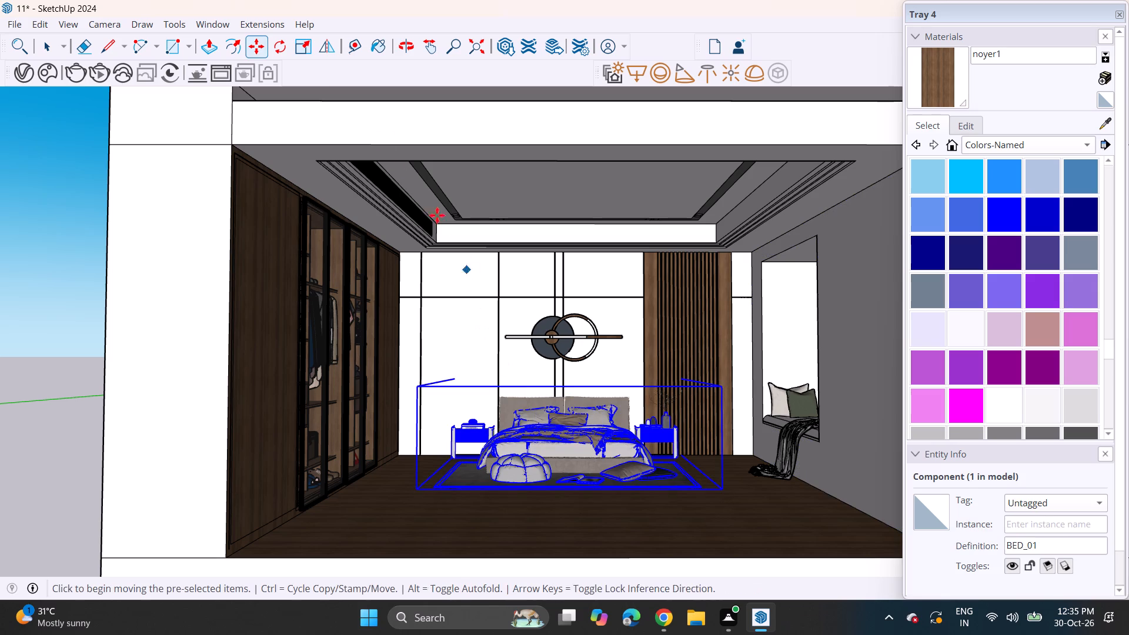
Enlarge the bed set uniformly with the Scale tool from both upper front corners so it better fills the back wall.
click(305, 51)
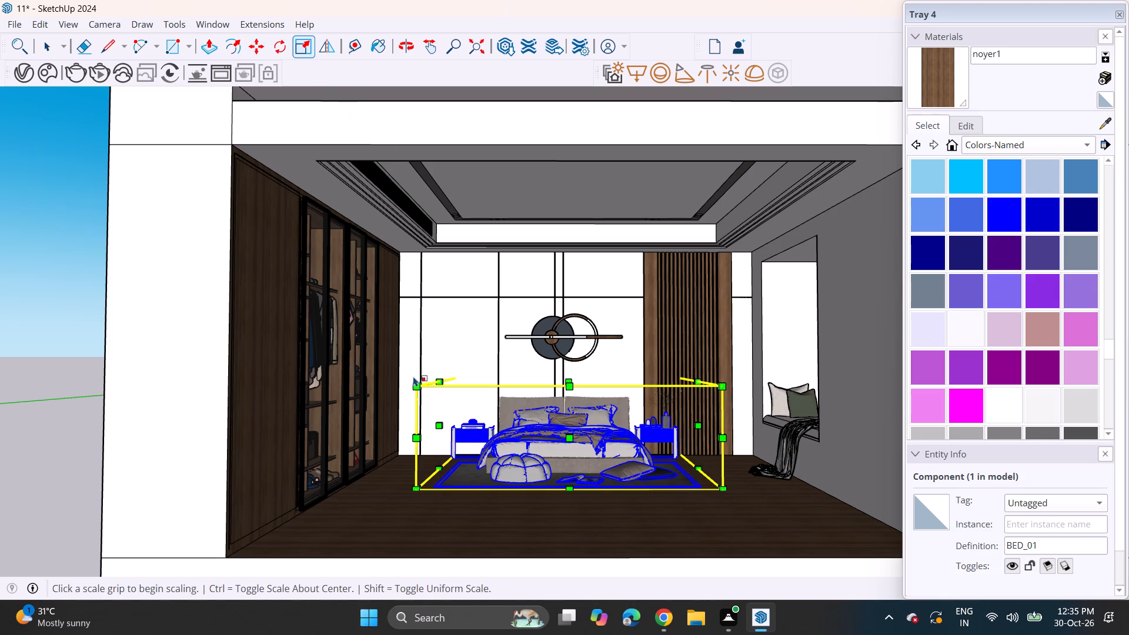
click(413, 382)
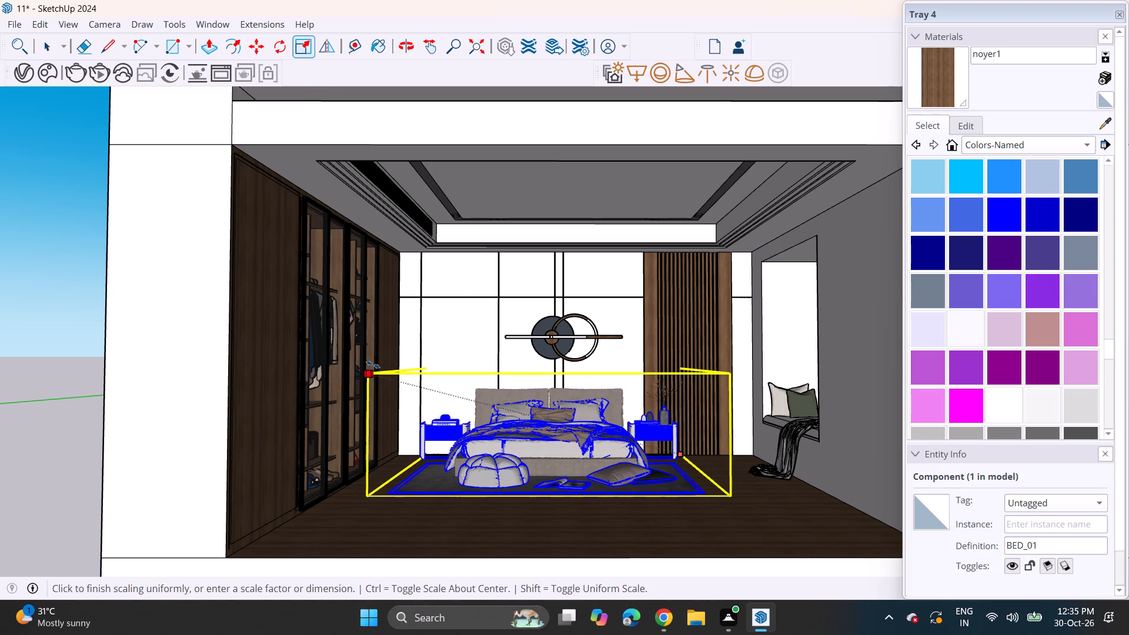
click(365, 357)
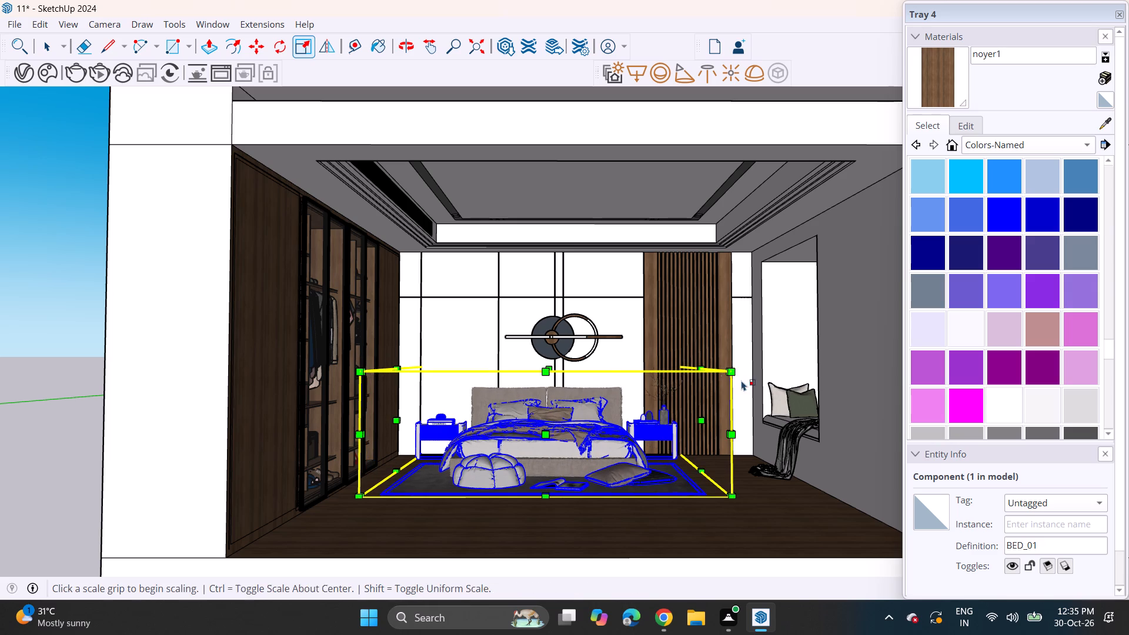
click(734, 369)
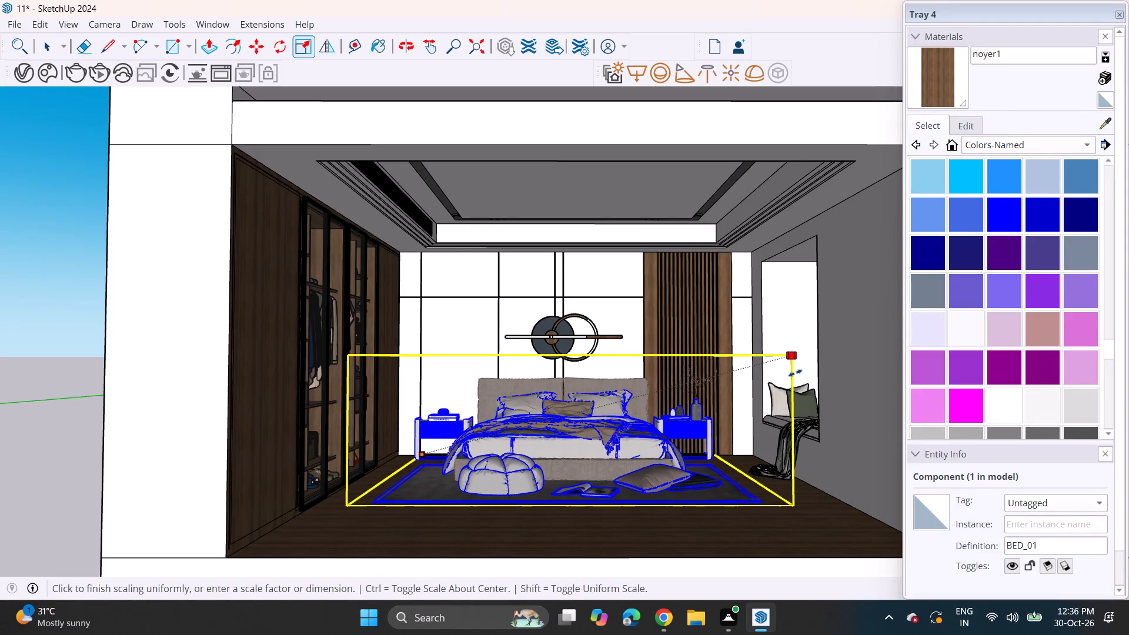
click(795, 373)
key(space)
click(668, 532)
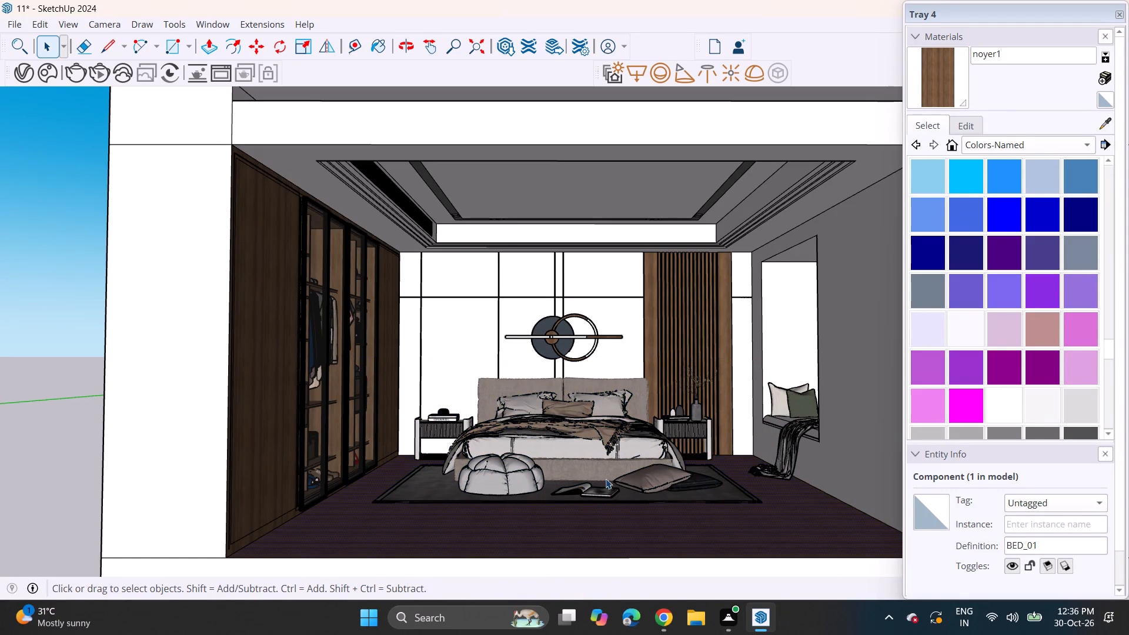
Explode the BED_01 component into its separate furniture pieces.
middle_drag(602, 477, 603, 492)
scroll(603, 492, down, 4)
middle_drag(607, 488, 598, 498)
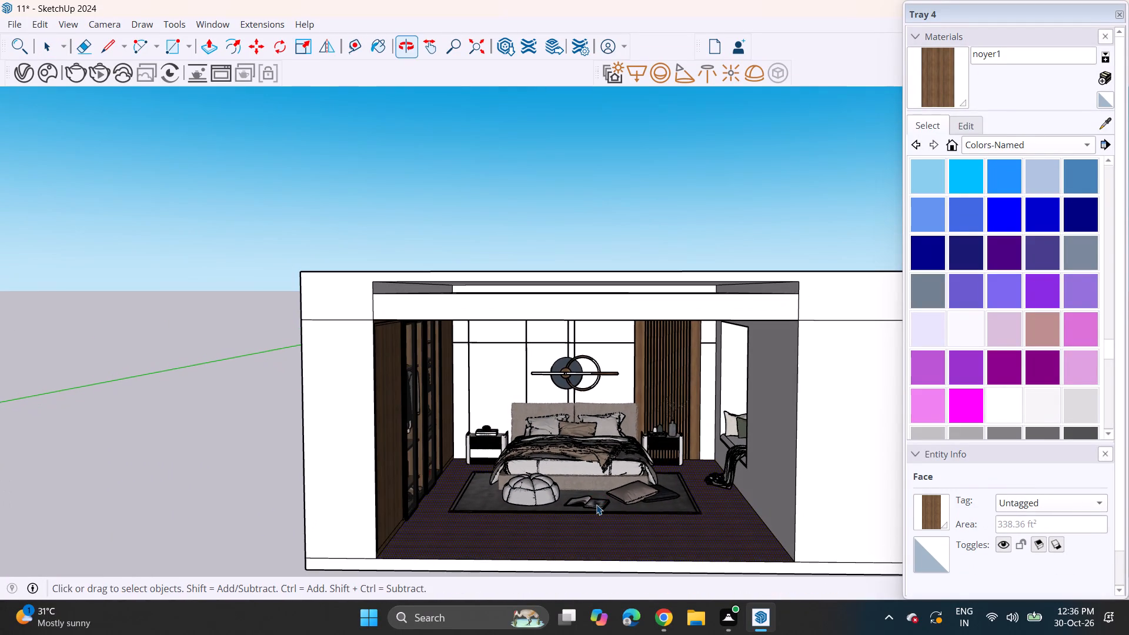
click(595, 506)
right_click(595, 507)
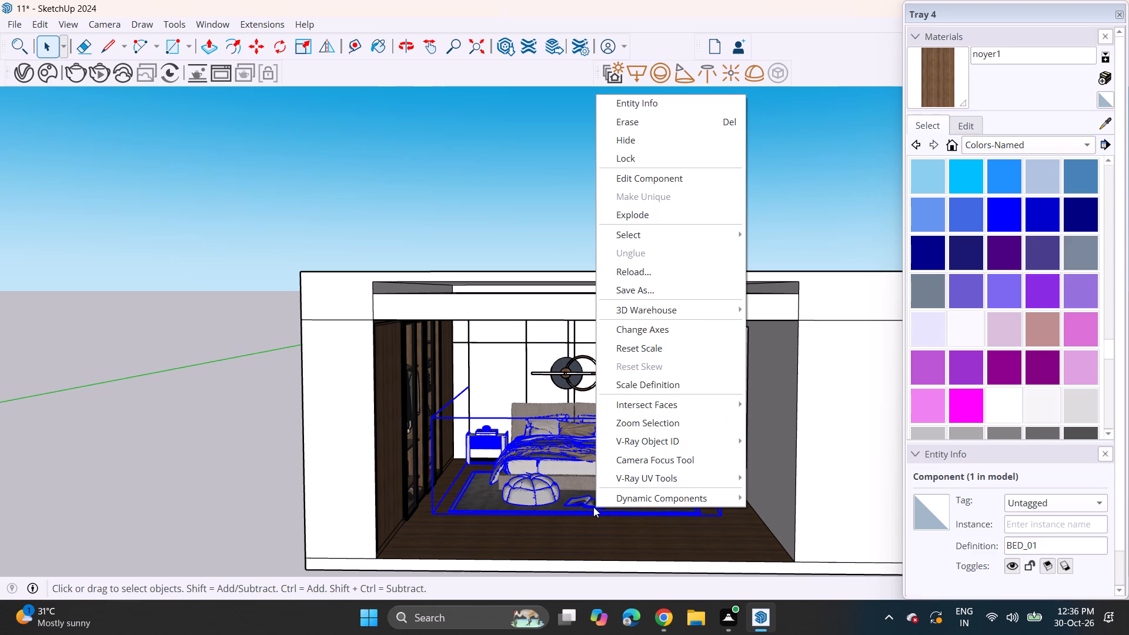
click(639, 218)
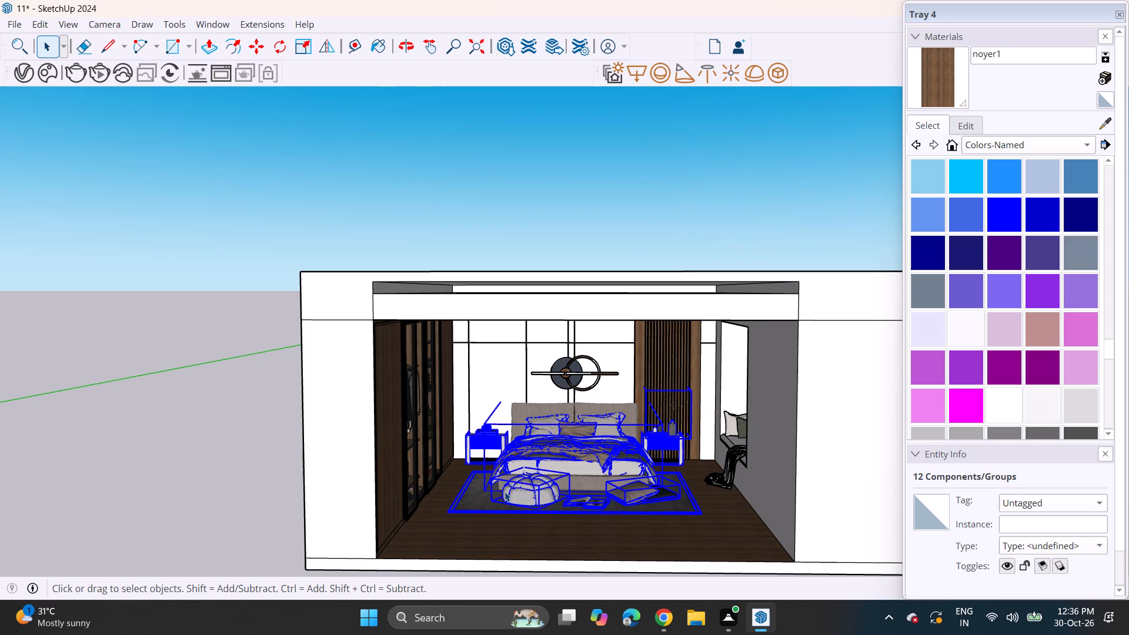
Remove the bed set's dark bordered rug from the floor.
click(484, 502)
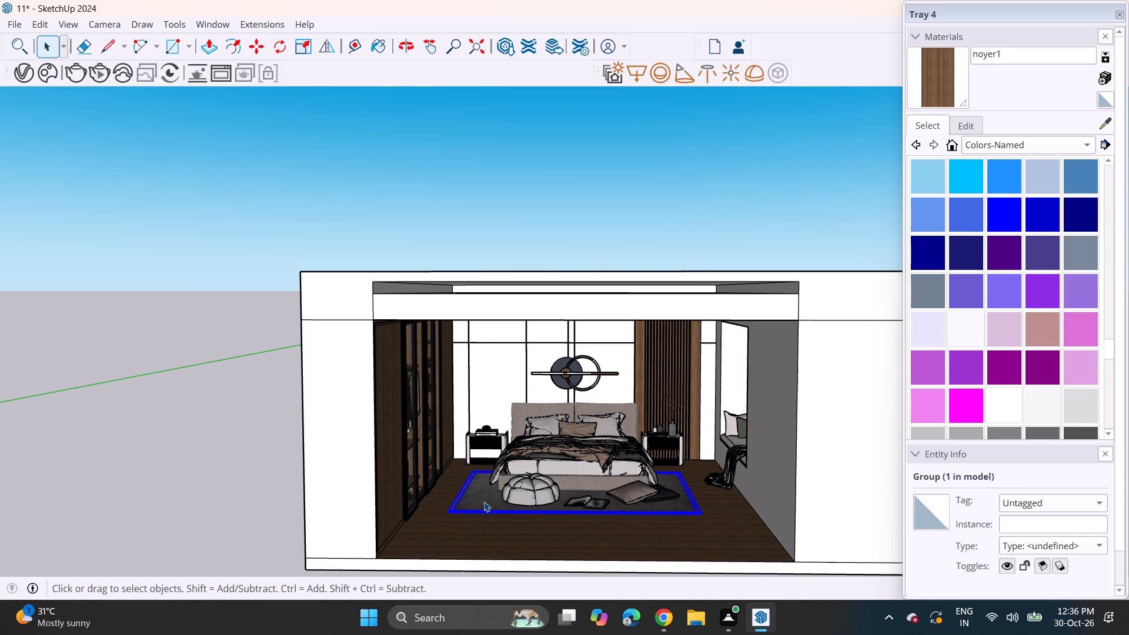
right_click(484, 500)
click(563, 236)
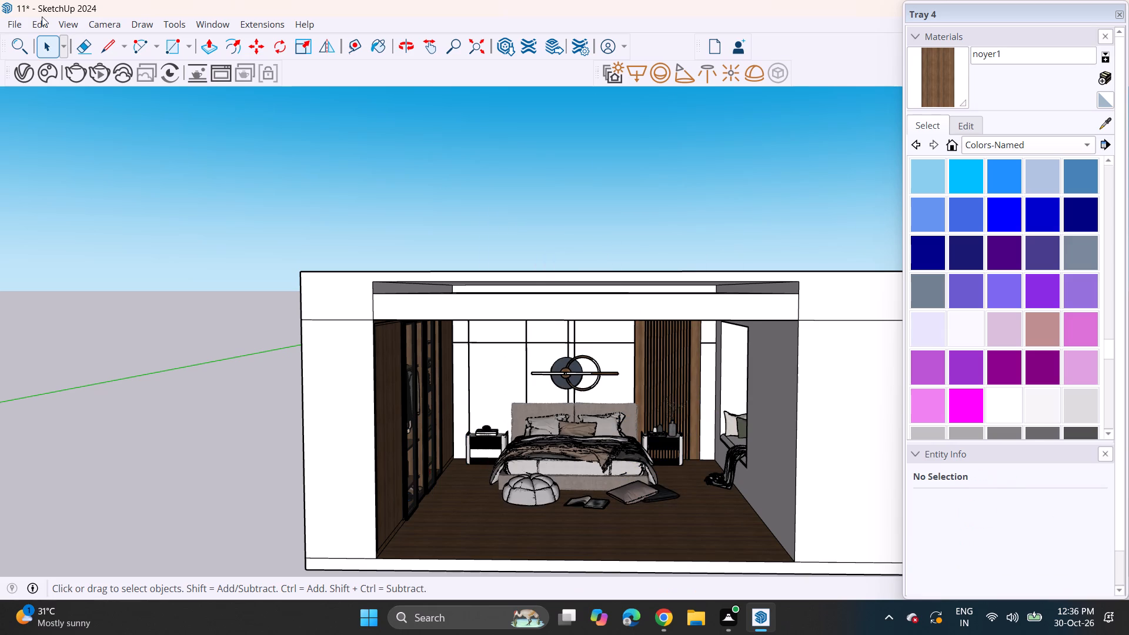
Import the rug model Untitled (22) from Downloads and place it on the floor beneath the bed and pouf.
click(8, 26)
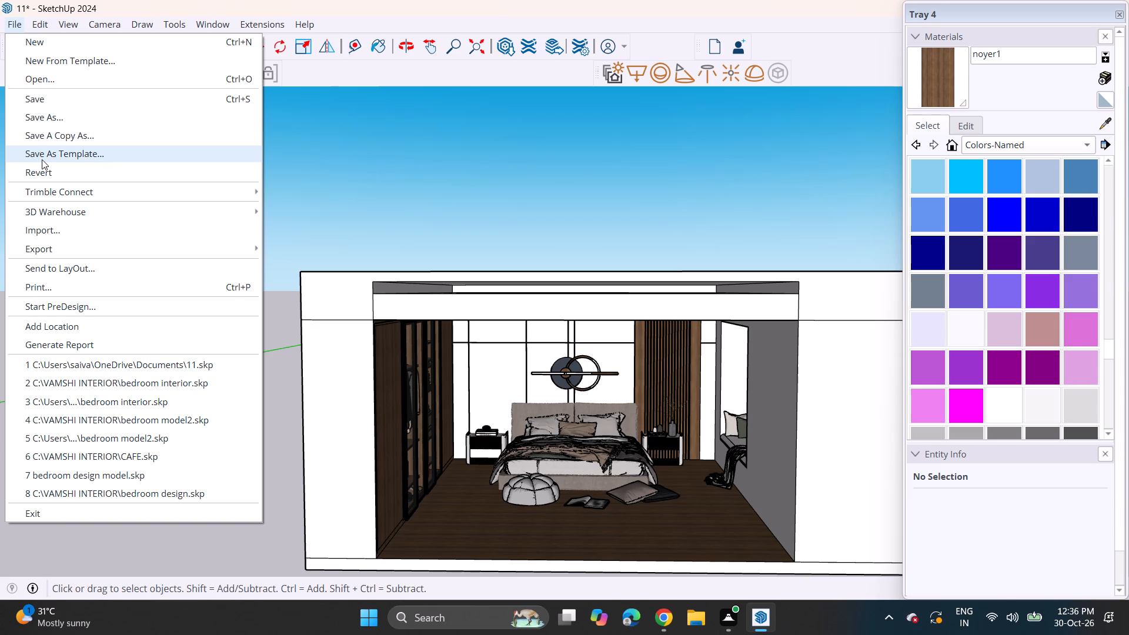
click(68, 227)
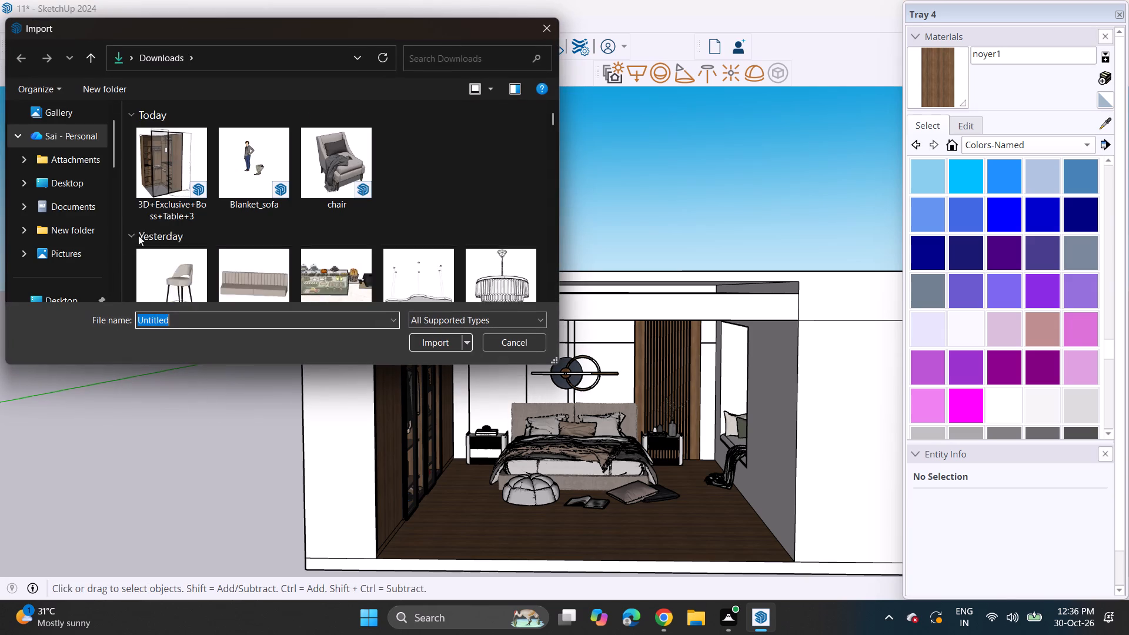
scroll(244, 269, down, 13)
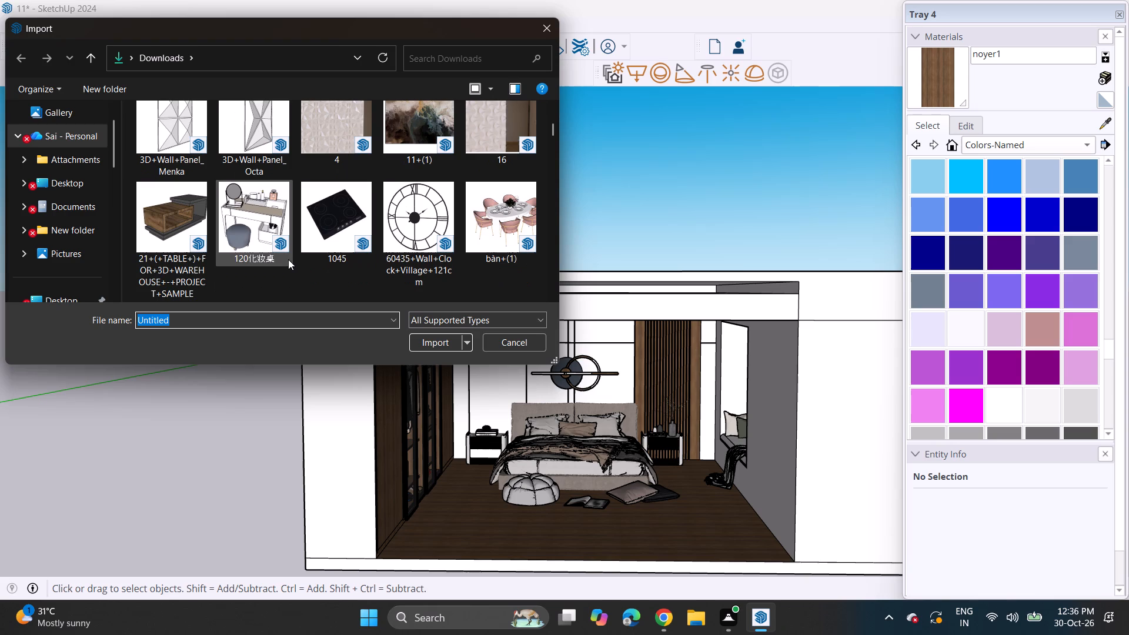
scroll(288, 259, down, 3)
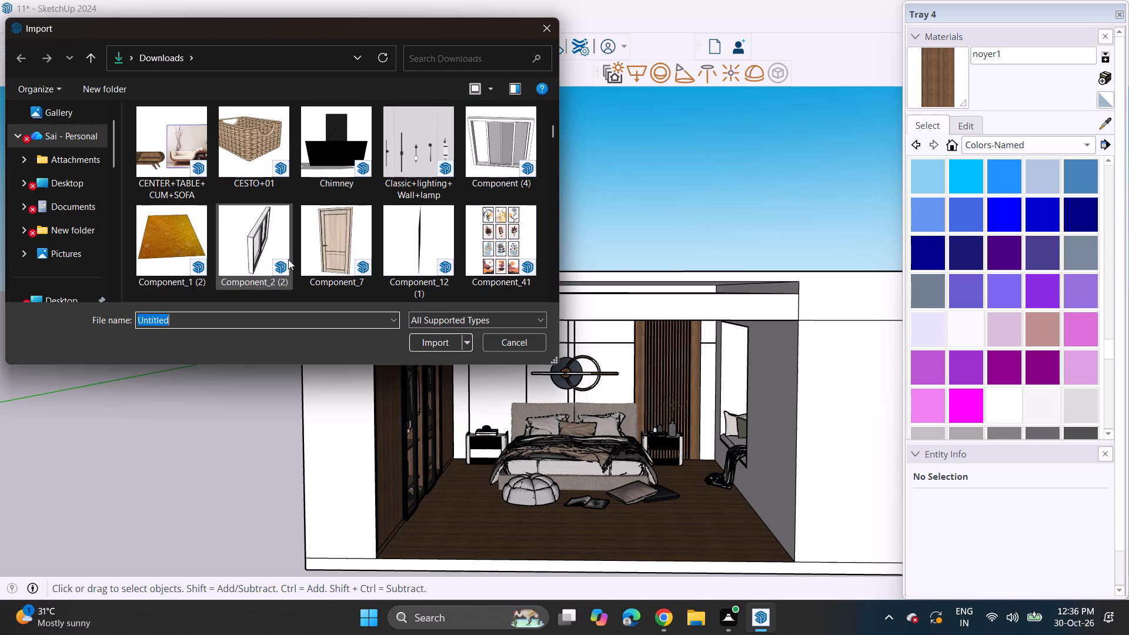
scroll(288, 259, down, 4)
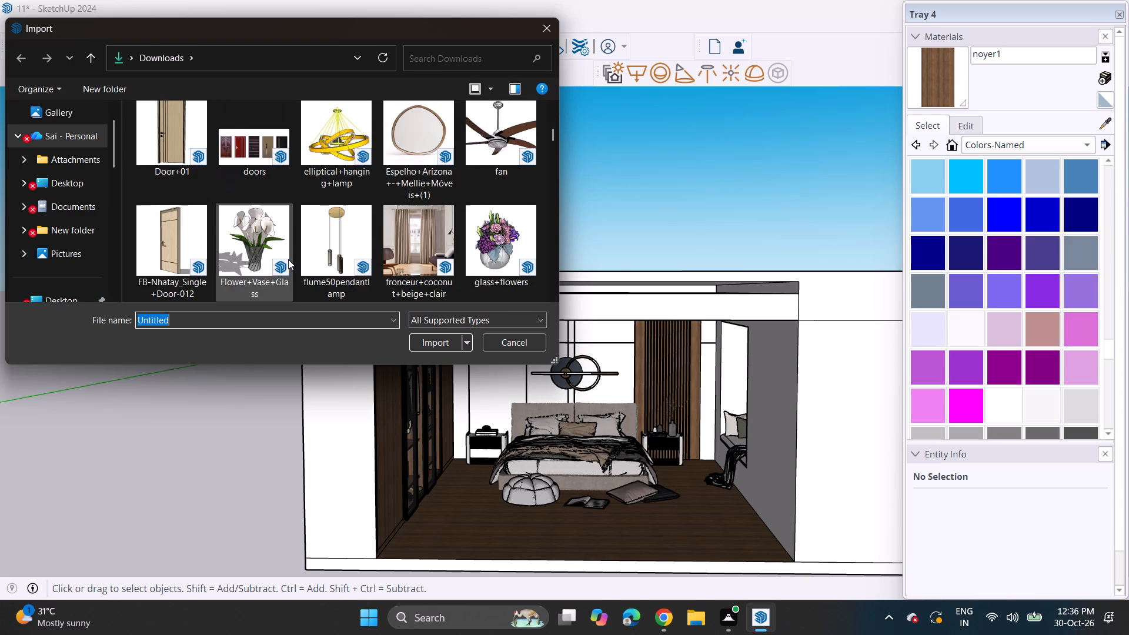
scroll(288, 259, down, 2)
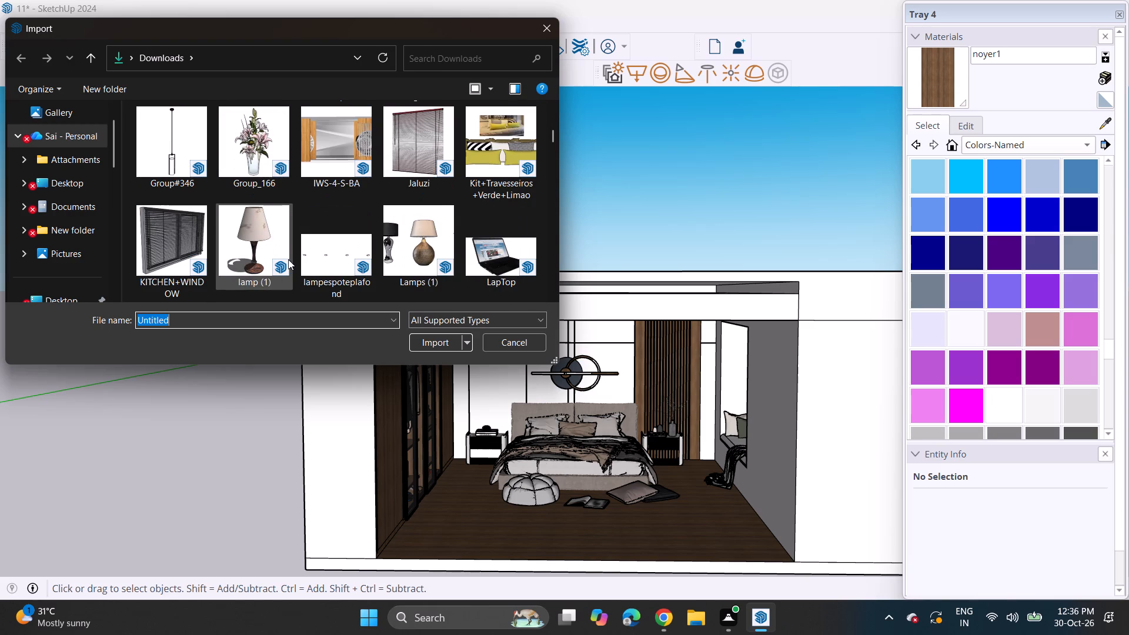
scroll(288, 259, up, 1)
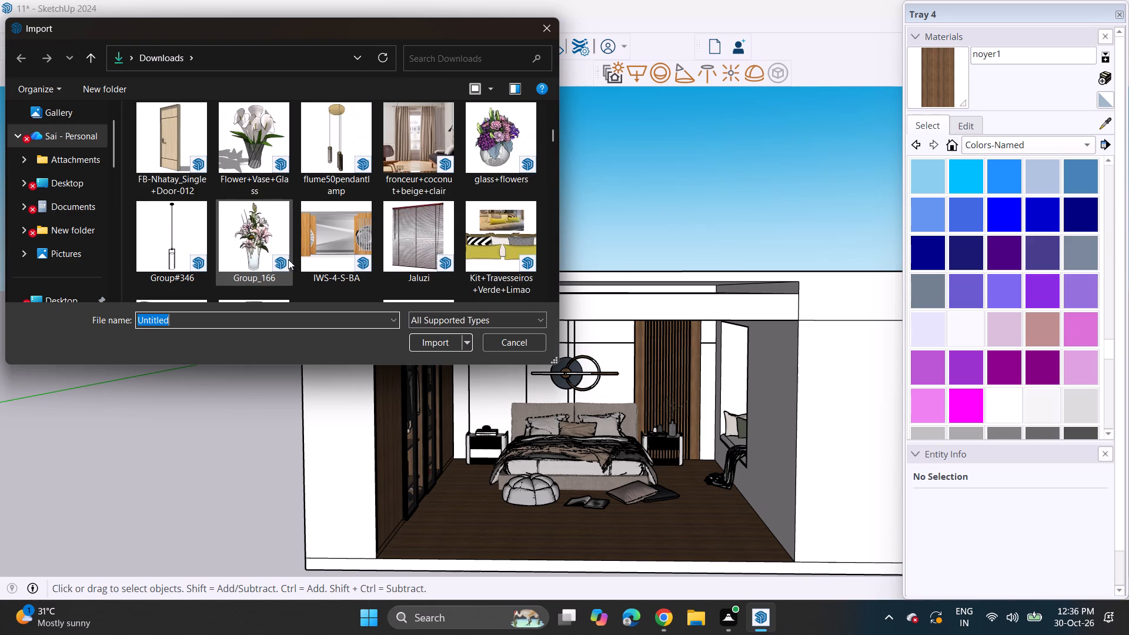
scroll(288, 259, down, 1)
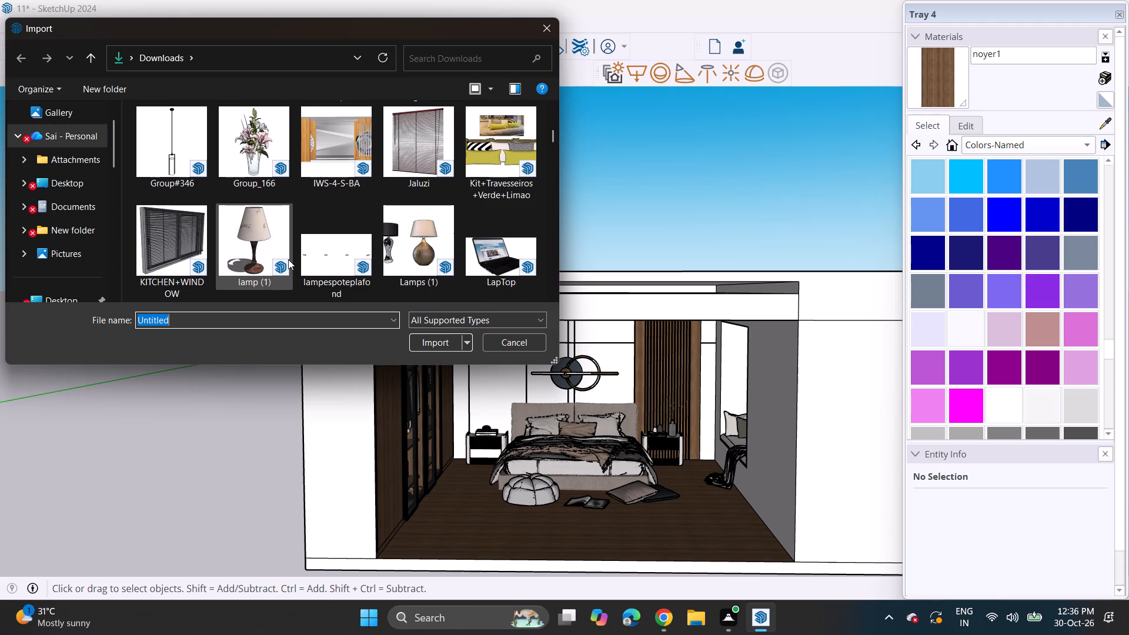
scroll(288, 259, down, 3)
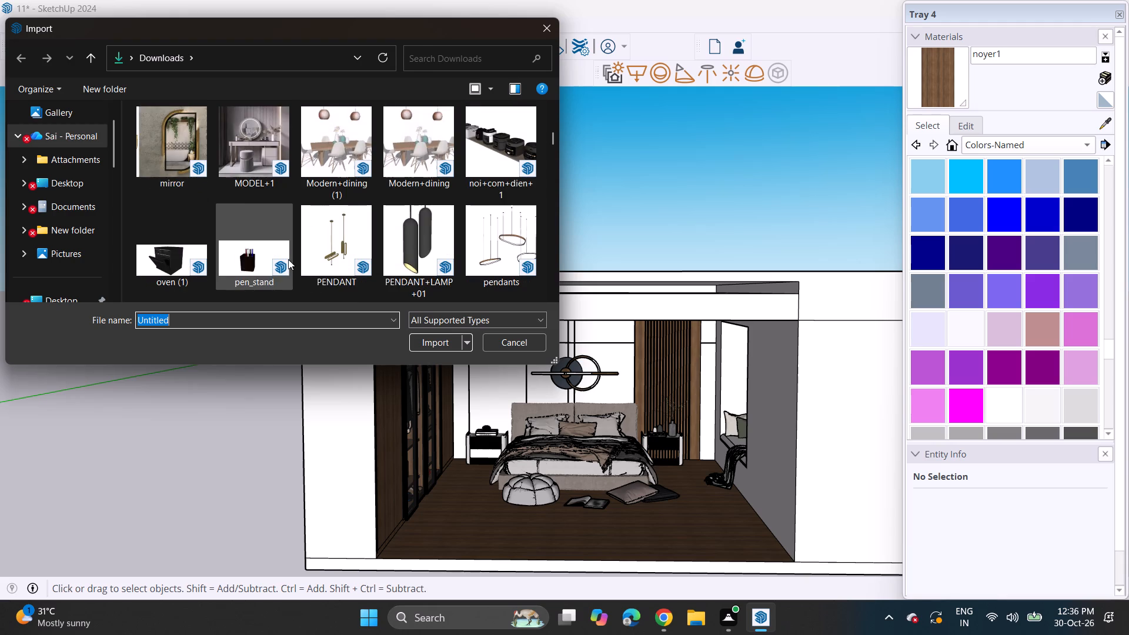
scroll(288, 259, down, 4)
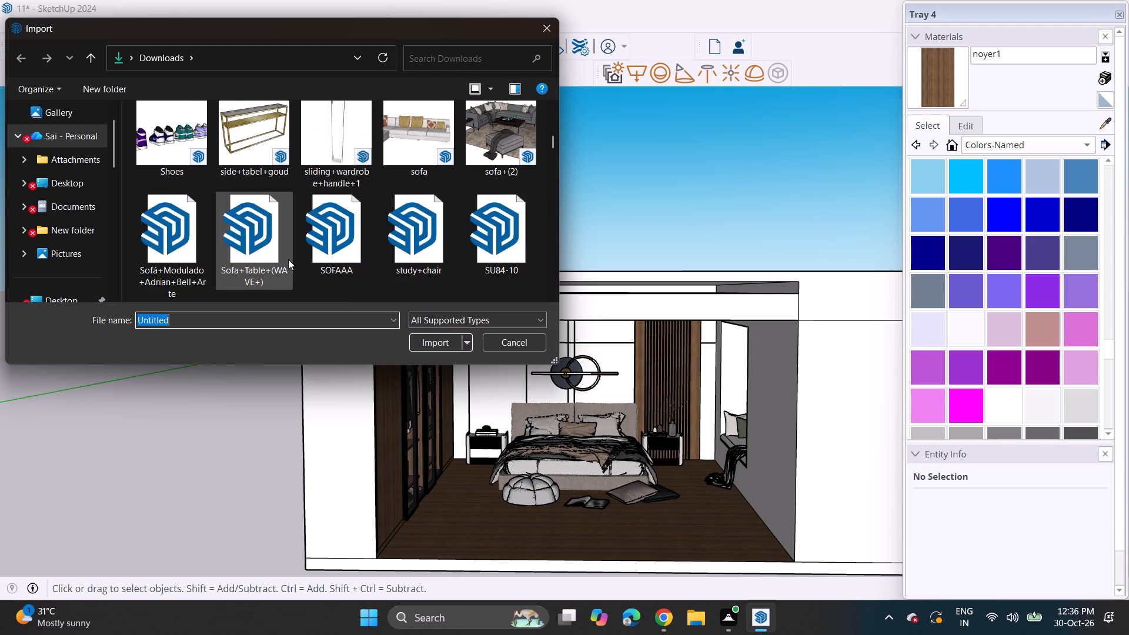
scroll(288, 259, down, 1)
click(427, 232)
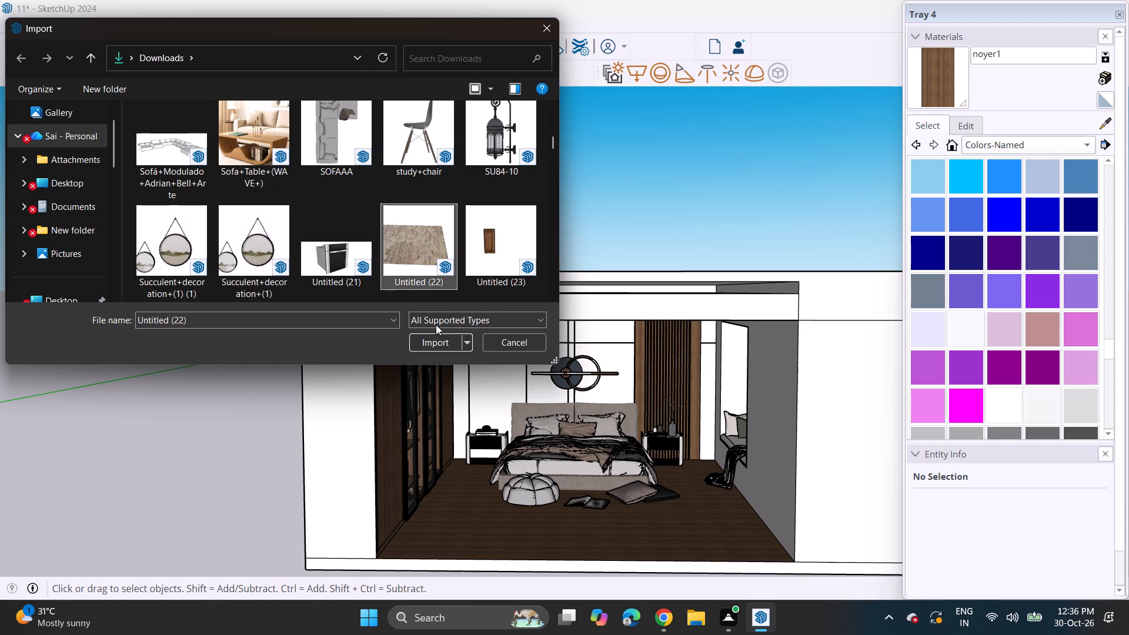
click(438, 342)
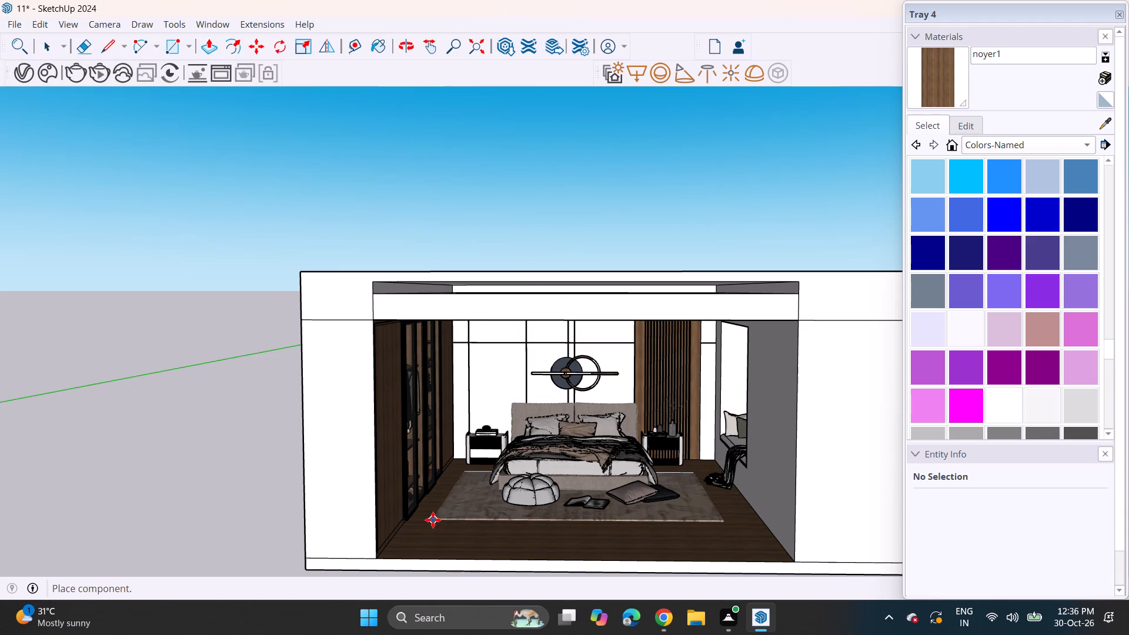
click(433, 520)
key(space)
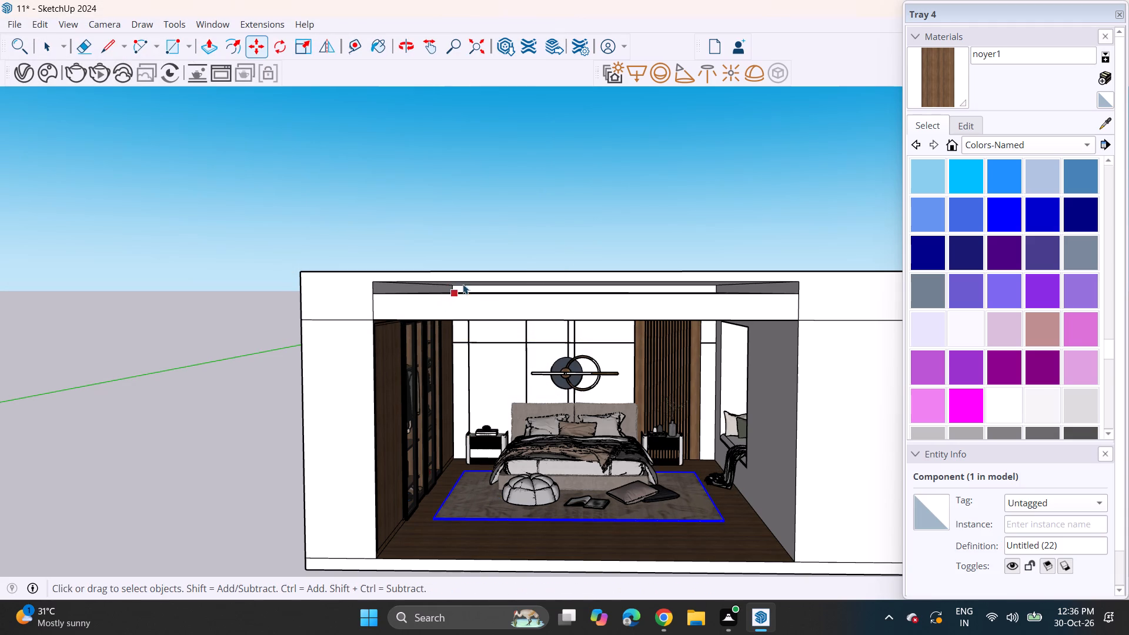
click(488, 236)
Move the nightstand by the slatted wood panel, together with its vase decor group, sideways away from the bed.
scroll(614, 477, up, 4)
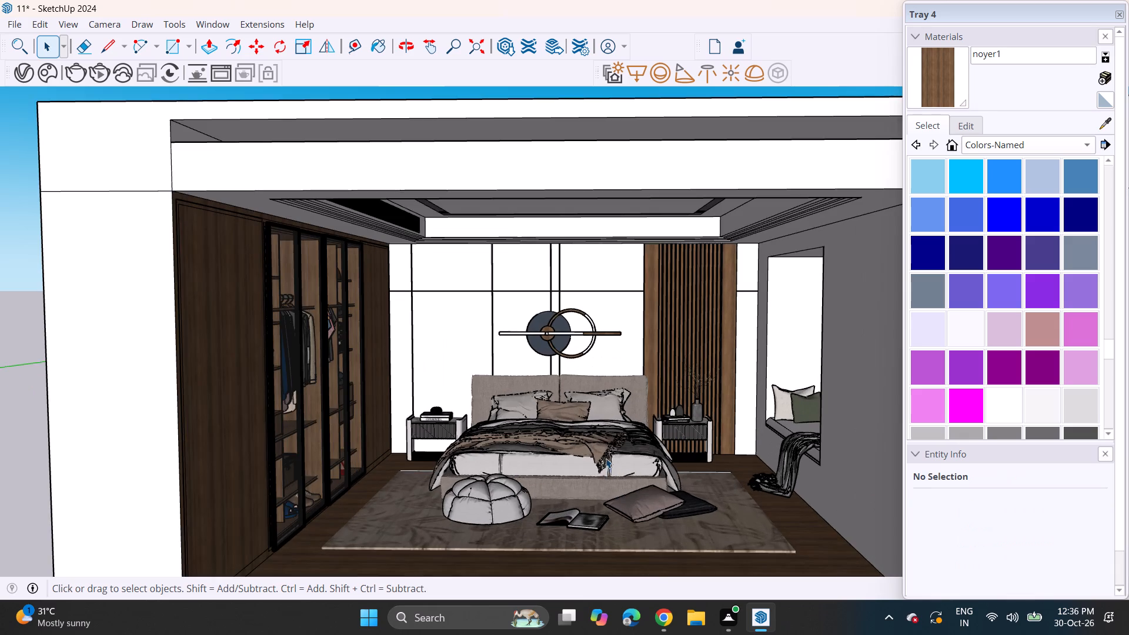
scroll(606, 458, up, 1)
middle_drag(597, 445, 602, 425)
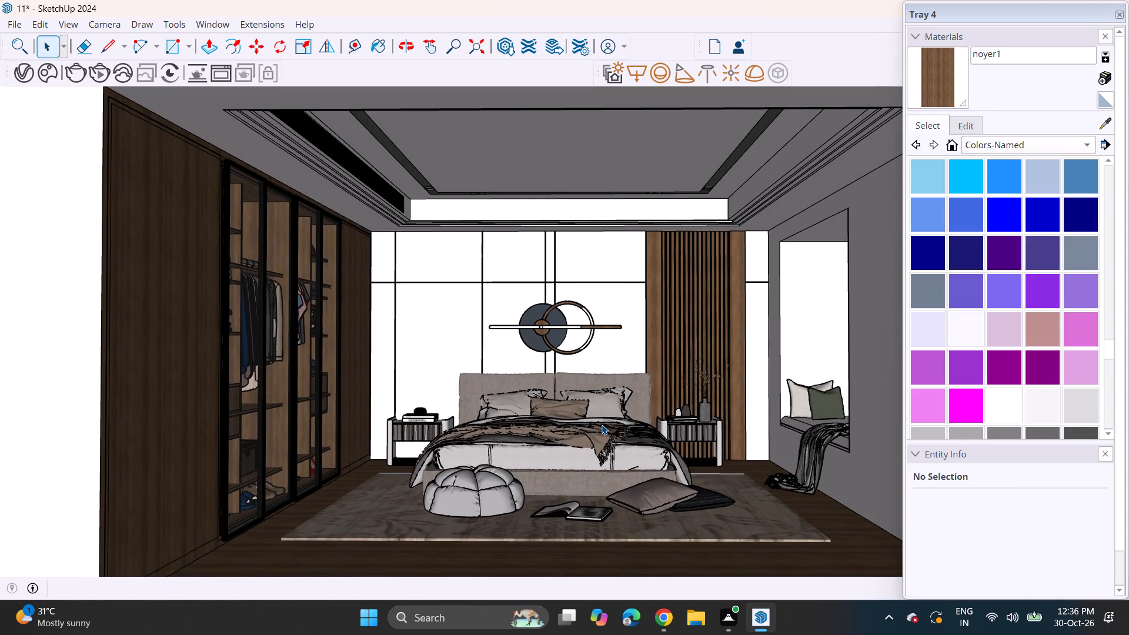
scroll(604, 425, up, 1)
click(692, 429)
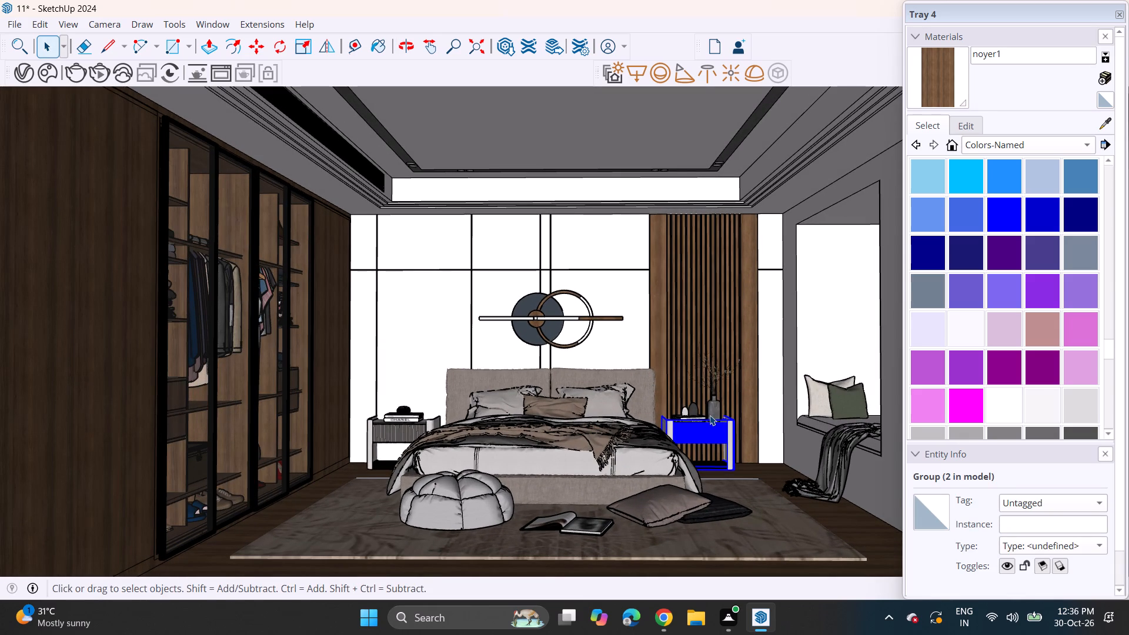
ctrl+click(708, 410)
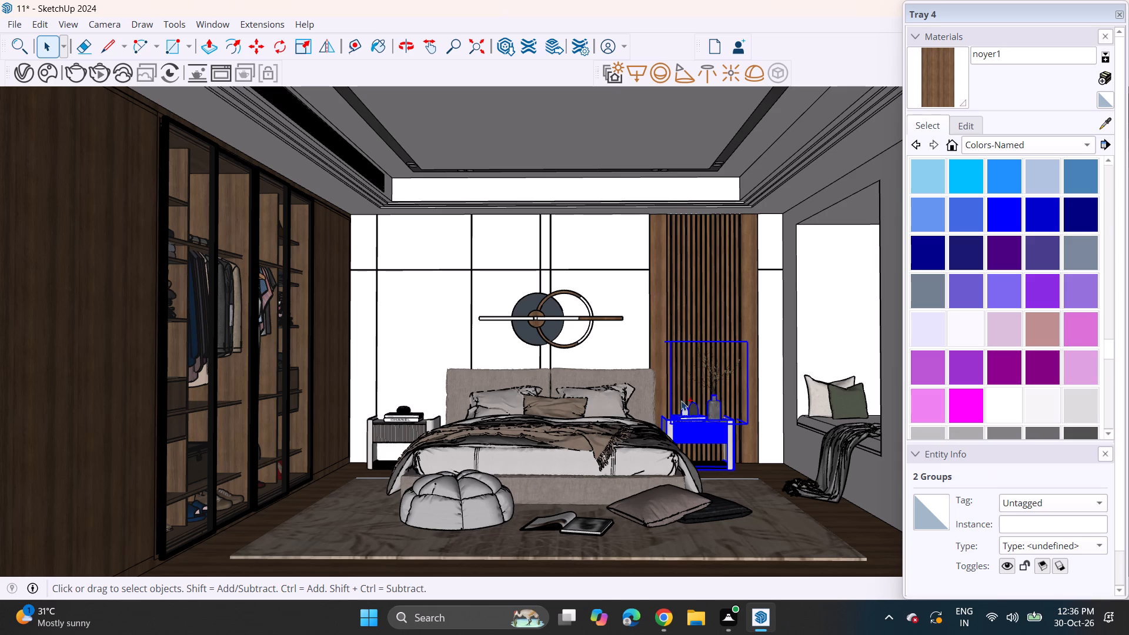
click(254, 51)
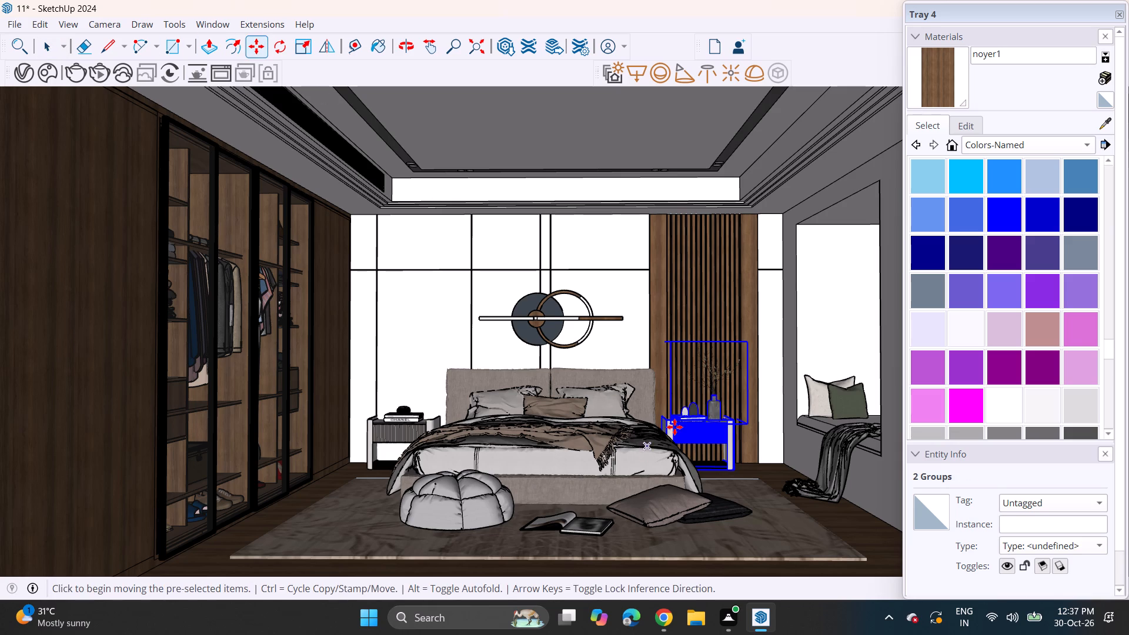
click(687, 429)
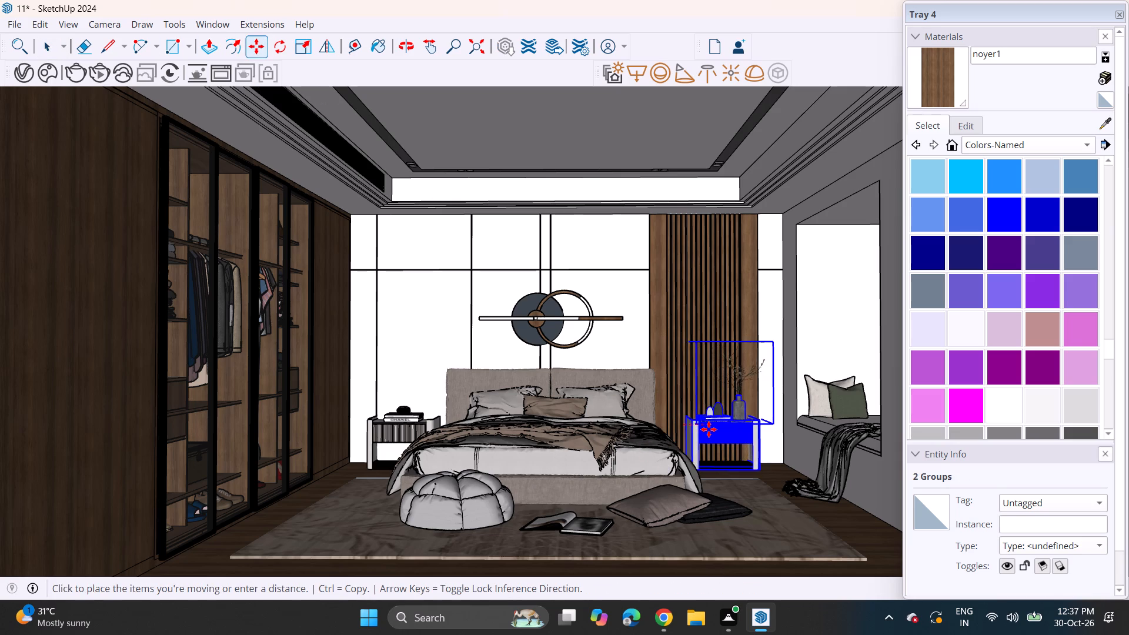
click(705, 429)
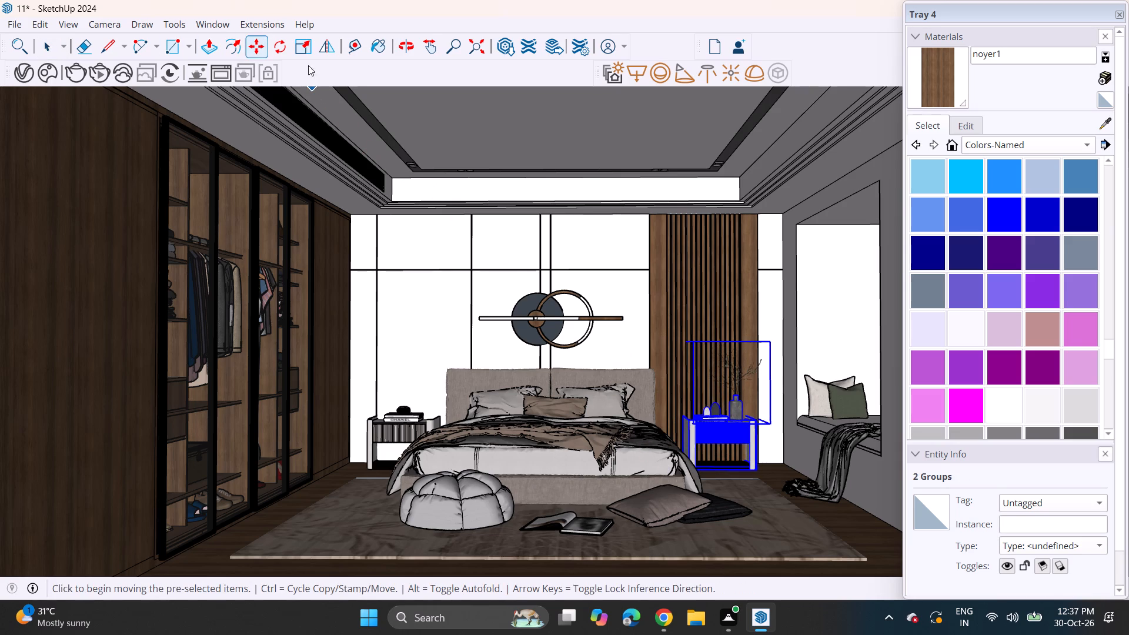
Enlarge that nightstand and its vase decor uniformly with the Scale tool from an upper corner on the bed side.
click(305, 54)
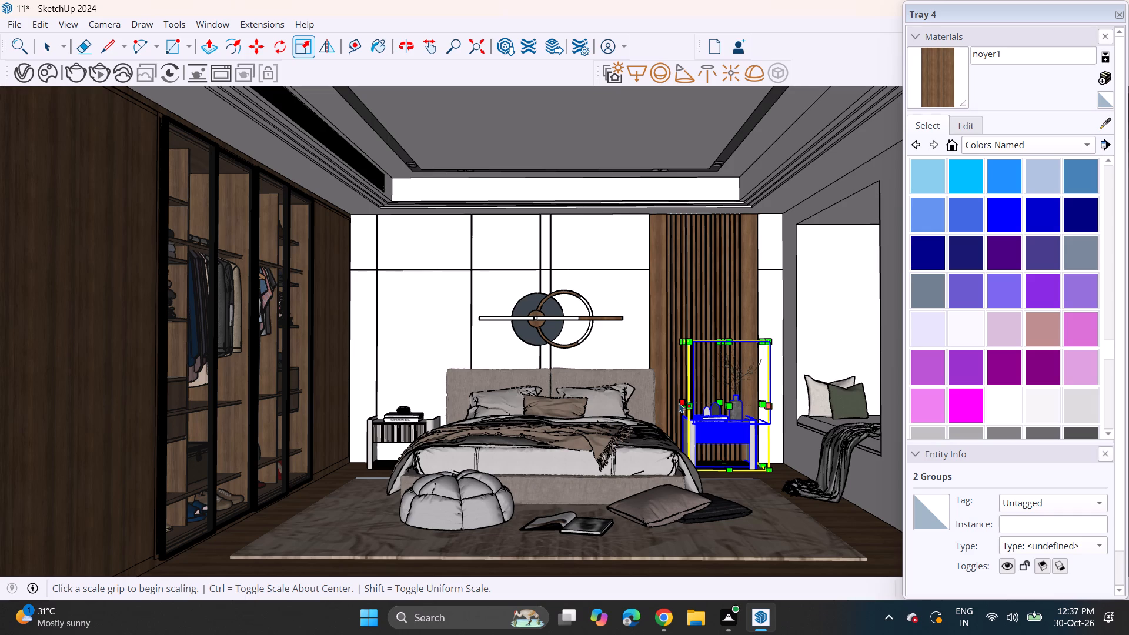
click(677, 341)
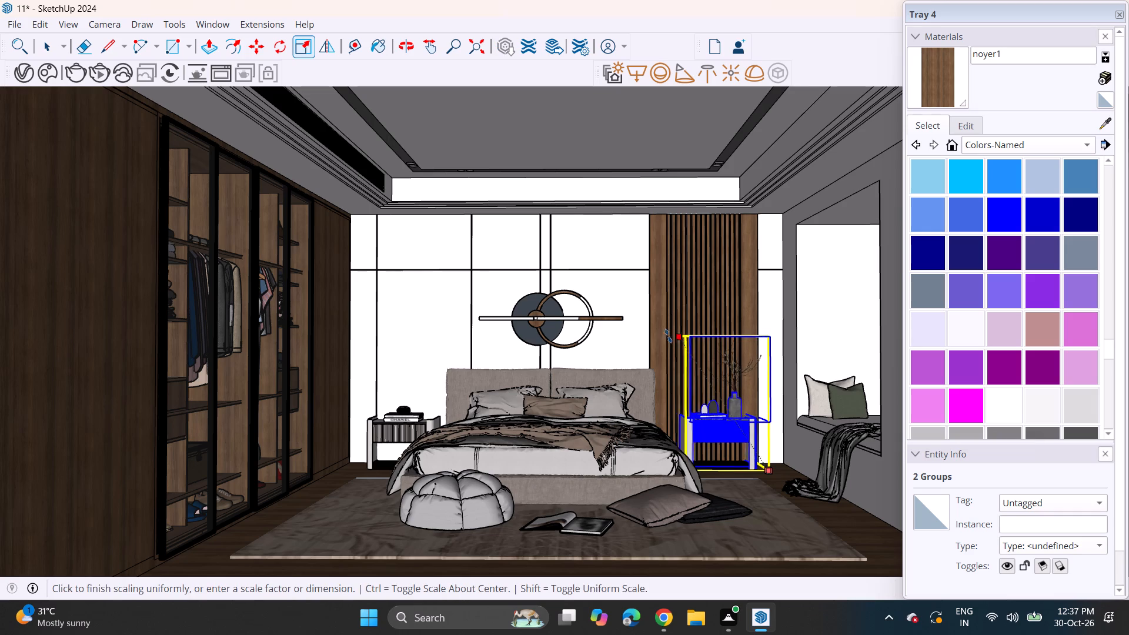
click(657, 330)
Move the enlarged nightstand and vase decor slightly forward, out of the back wall.
middle_drag(746, 419, 746, 436)
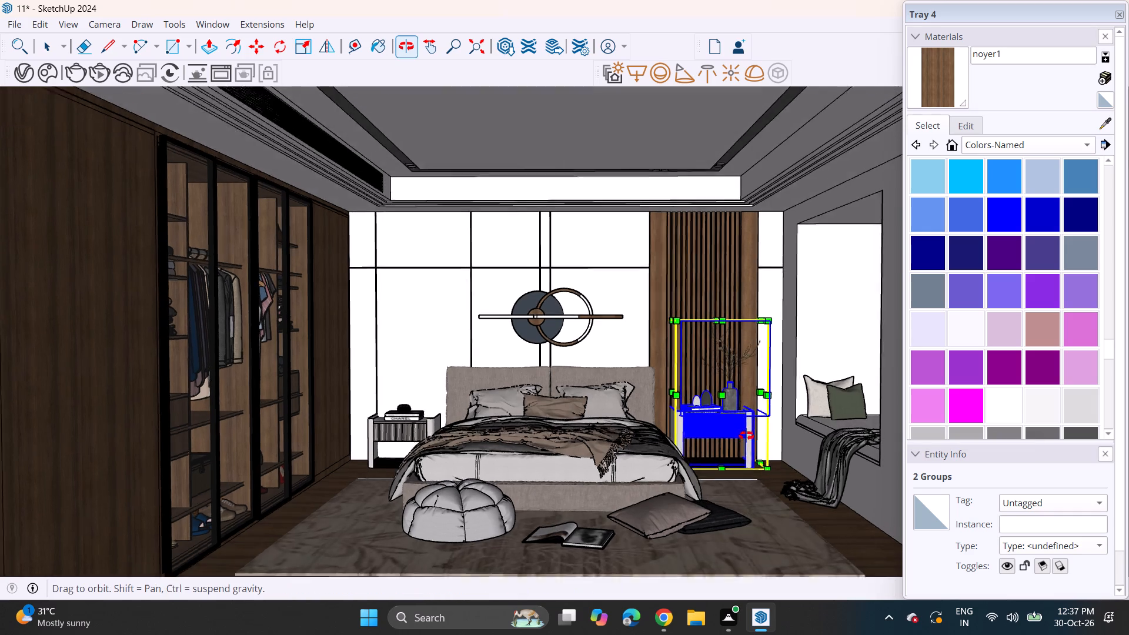
middle_drag(746, 436, 744, 467)
scroll(744, 471, up, 1)
scroll(744, 471, down, 1)
scroll(746, 471, up, 6)
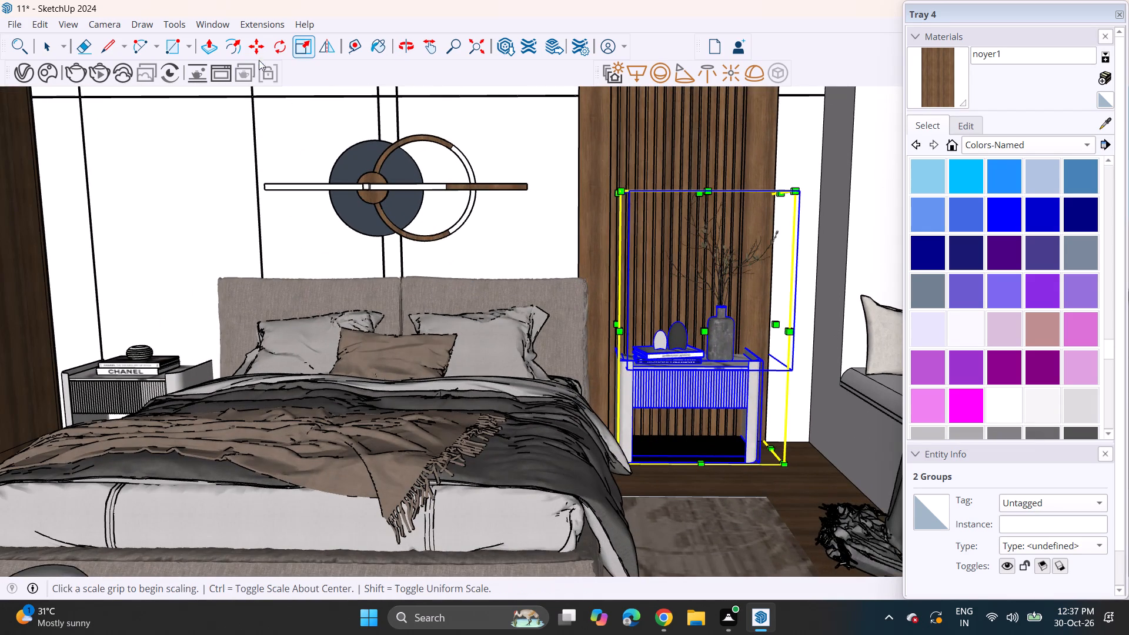
click(256, 46)
click(766, 464)
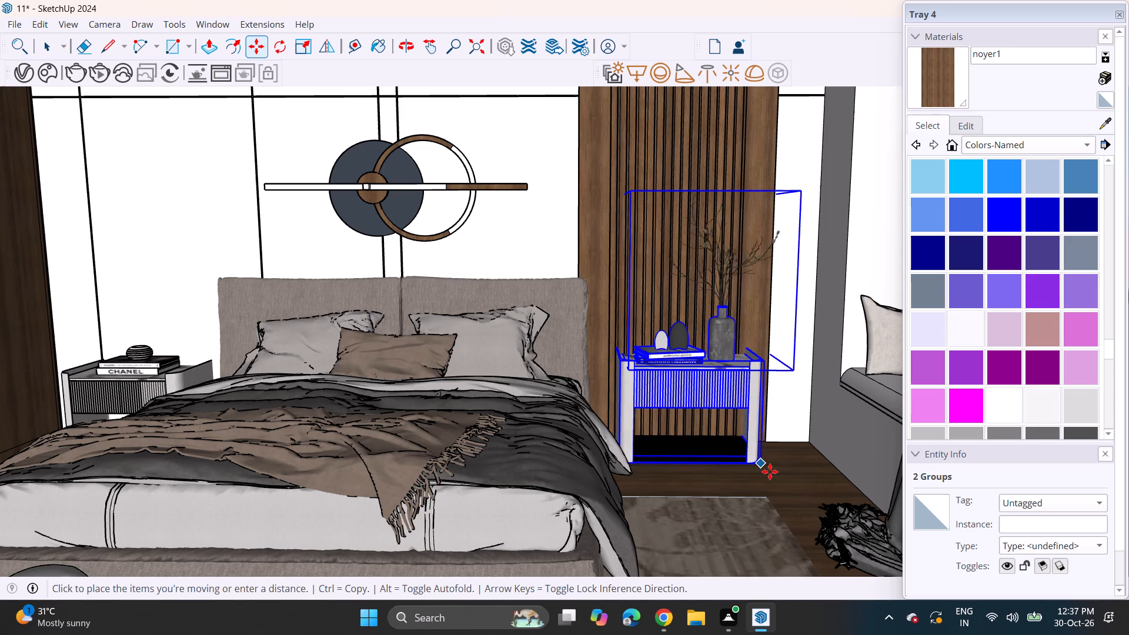
click(771, 477)
Enlarge the wardrobe-side nightstand uniformly with the Scale tool, together with its CHANEL books and ornament.
middle_drag(622, 484, 622, 448)
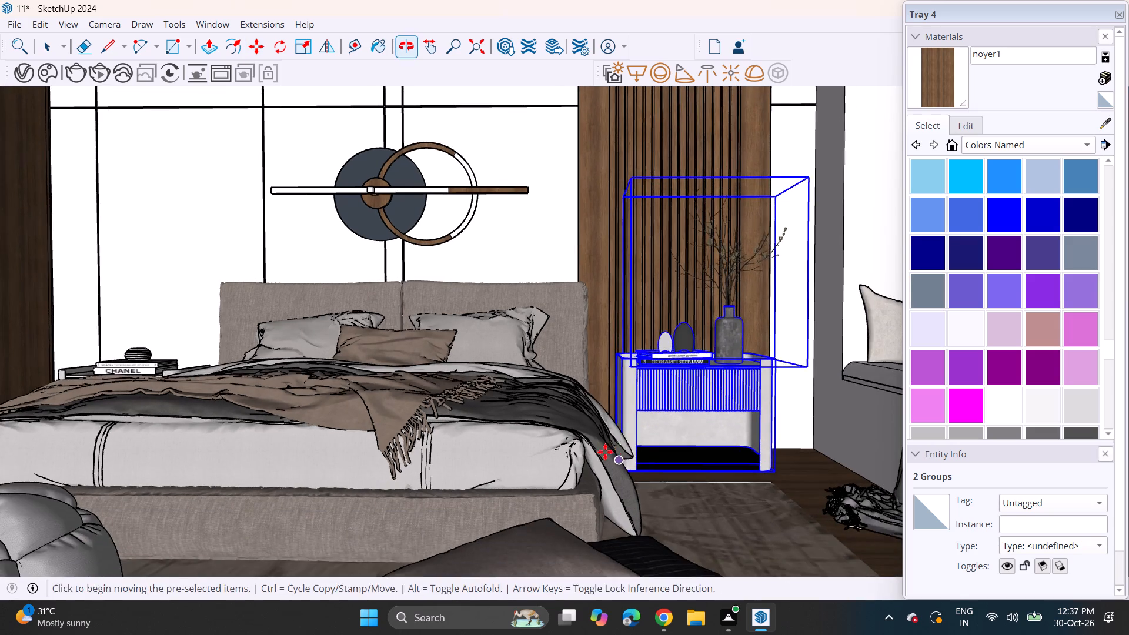
shift+middle_drag(603, 452, 887, 446)
key(space)
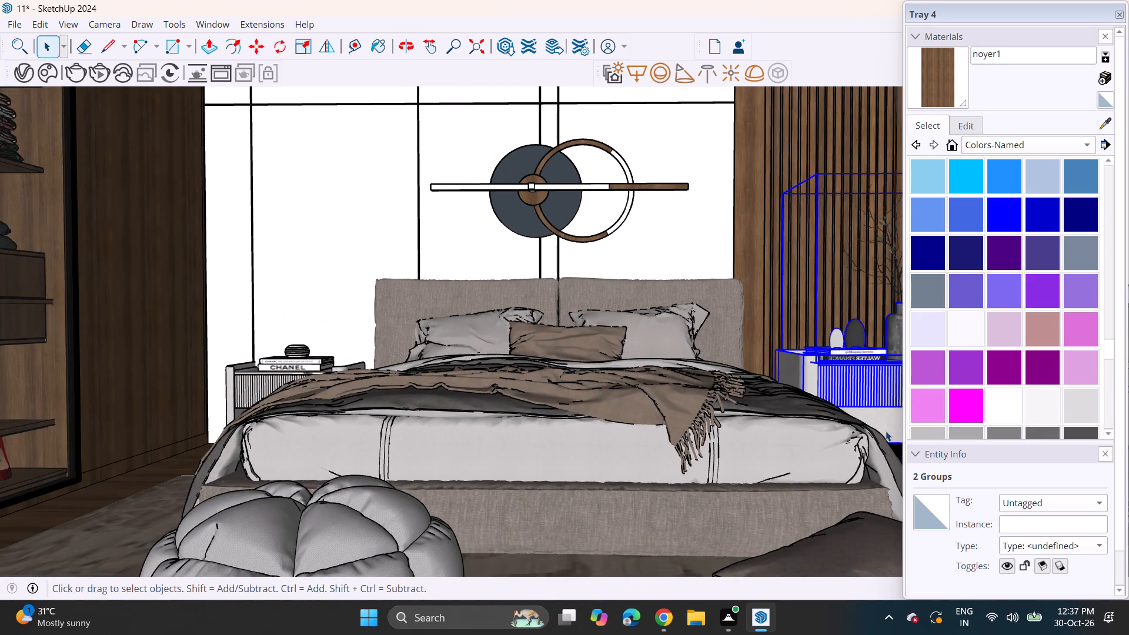
middle_drag(222, 443, 277, 447)
shift+middle_drag(266, 451, 410, 449)
shift+scroll(410, 449, up, 1)
click(415, 413)
click(435, 381)
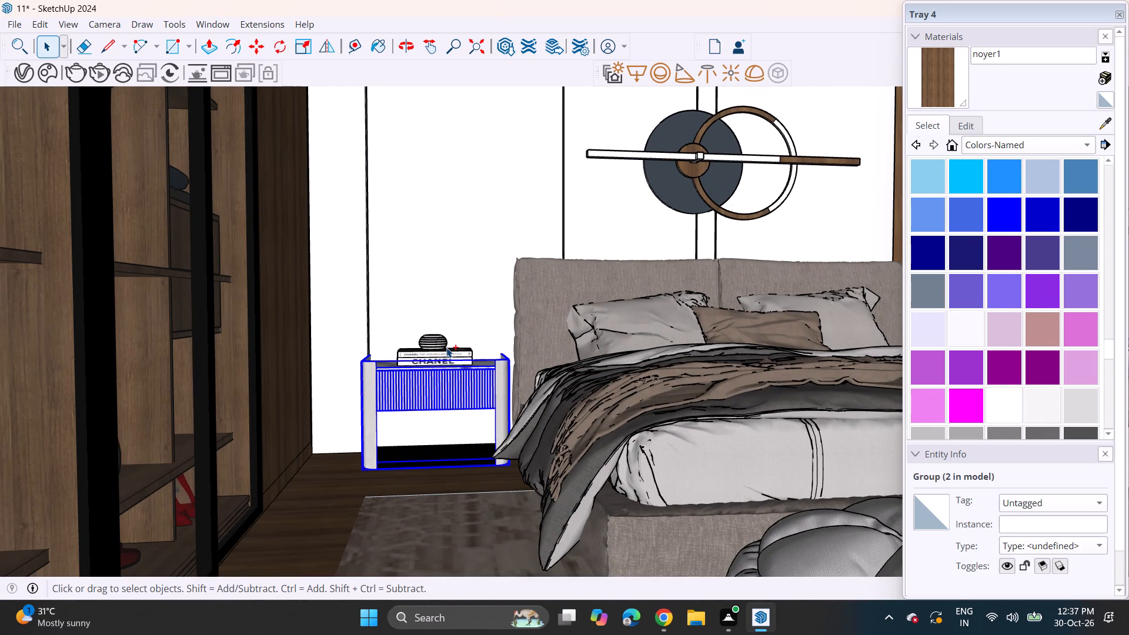
ctrl+click(446, 347)
ctrl+click(446, 354)
ctrl+click(448, 360)
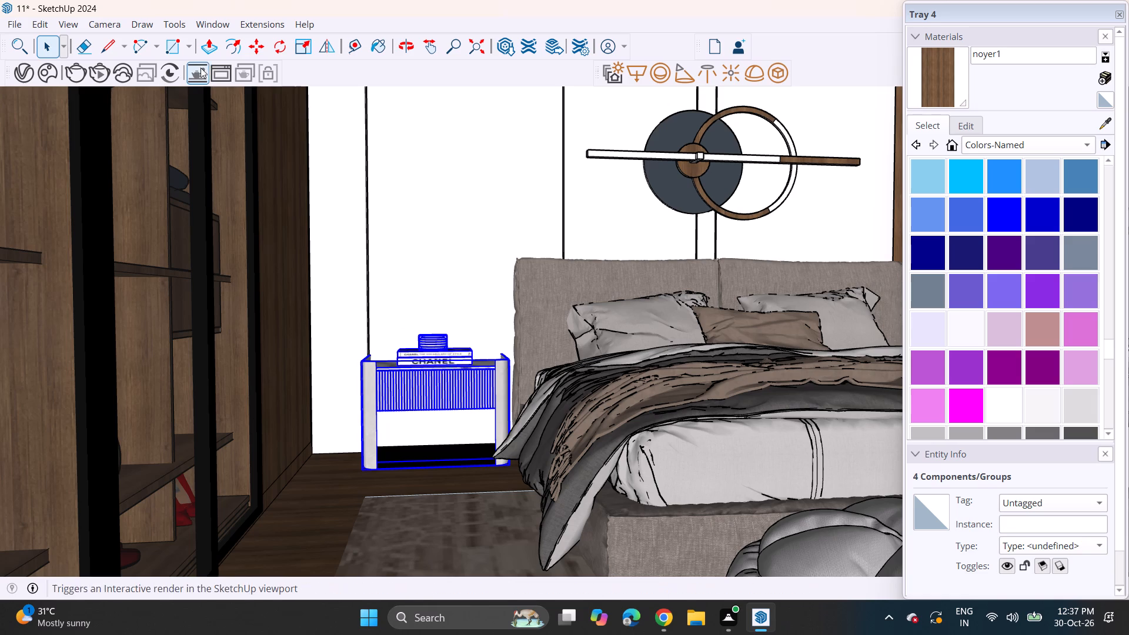
click(179, 47)
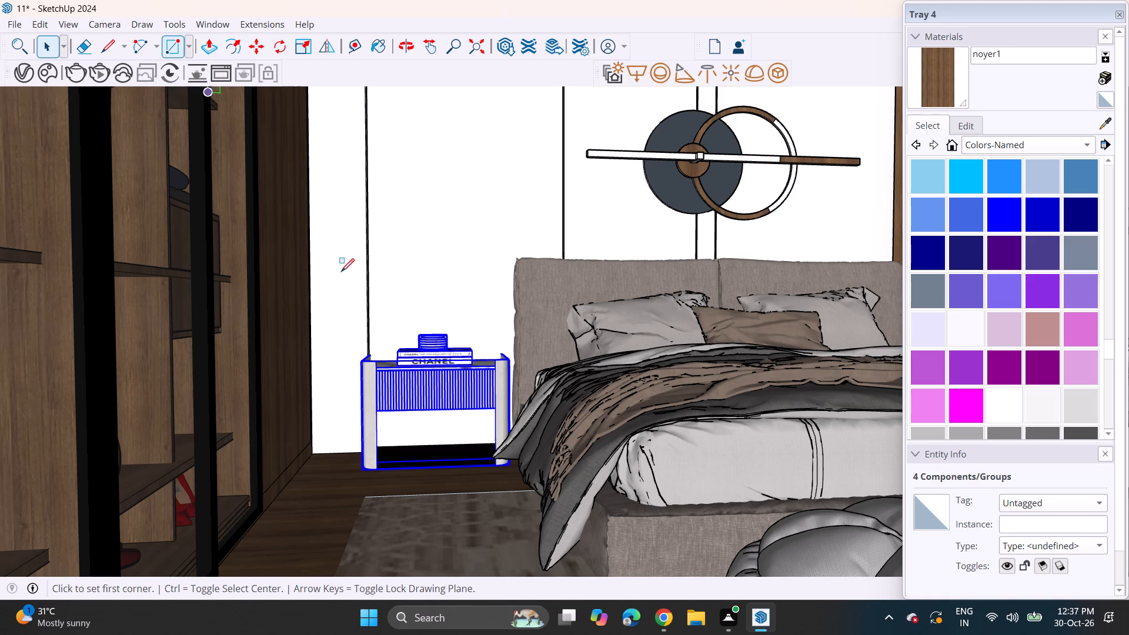
click(304, 47)
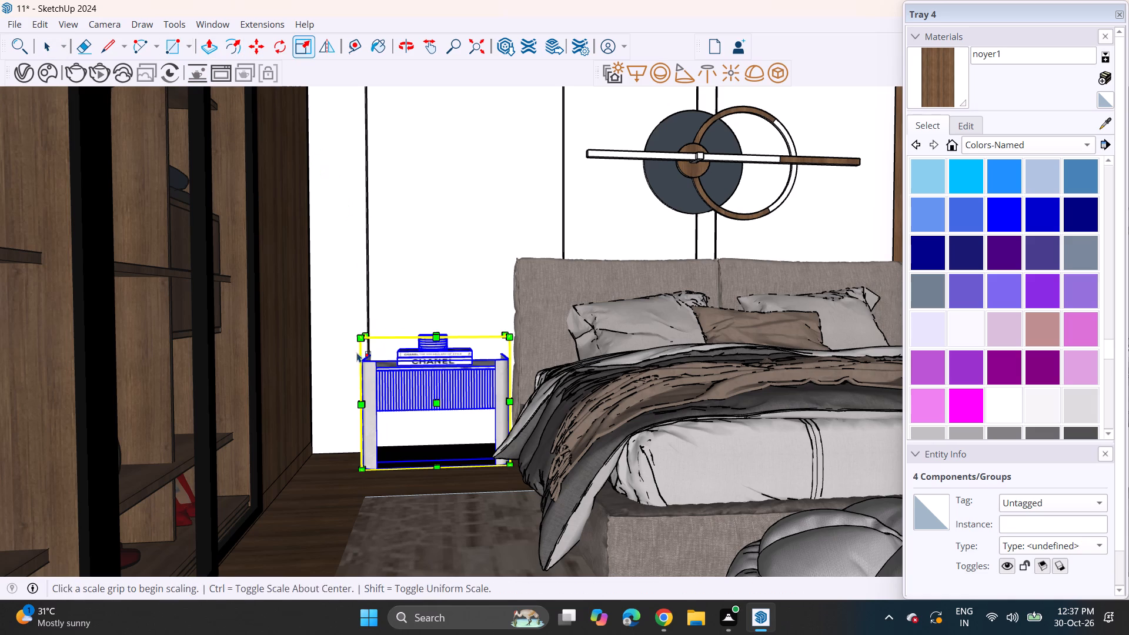
click(362, 340)
click(318, 309)
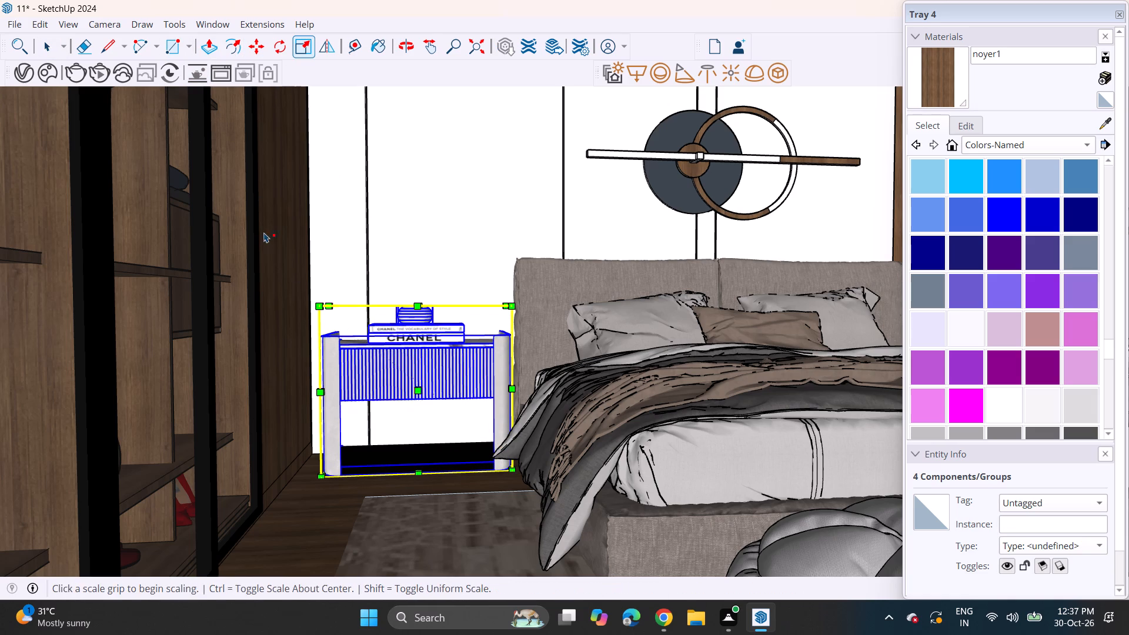
Move the enlarged wardrobe-side nightstand, books and ornament slightly forward, out of the back wall.
click(252, 50)
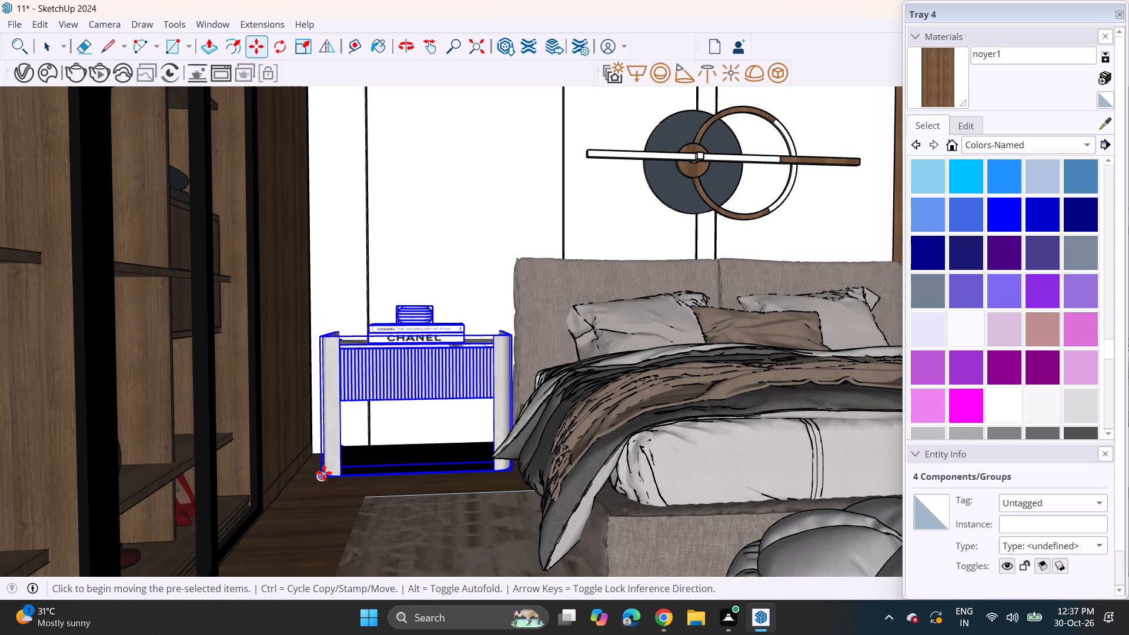
click(324, 473)
click(318, 488)
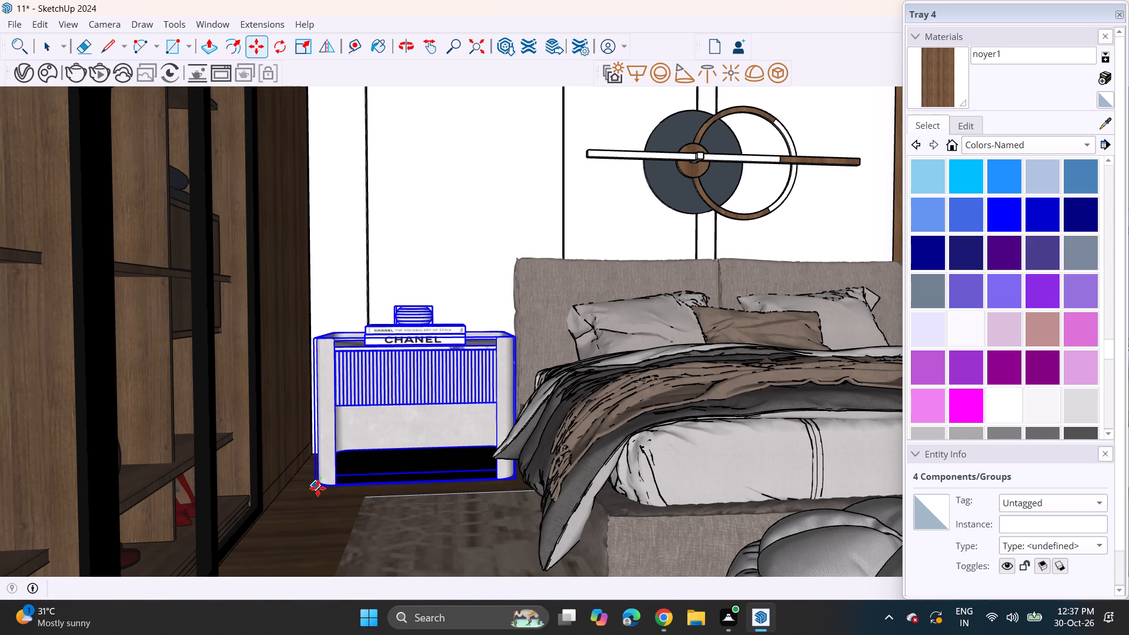
key(space)
Examine the furnished bedroom from the front, checking both nightstands' size and placement relative to the bed and rug.
scroll(369, 494, down, 2)
scroll(369, 509, up, 1)
scroll(369, 510, down, 2)
middle_drag(360, 510, 171, 419)
scroll(167, 427, down, 4)
middle_drag(382, 447, 318, 438)
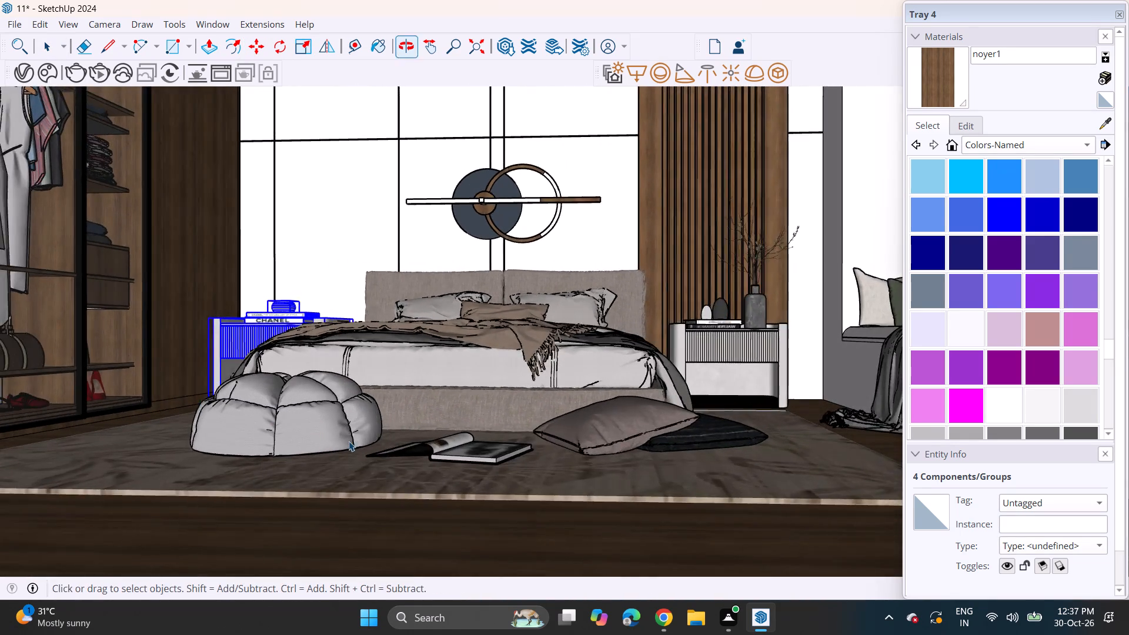
scroll(353, 443, down, 10)
middle_drag(350, 459, 390, 463)
scroll(401, 460, up, 1)
middle_drag(403, 460, 412, 460)
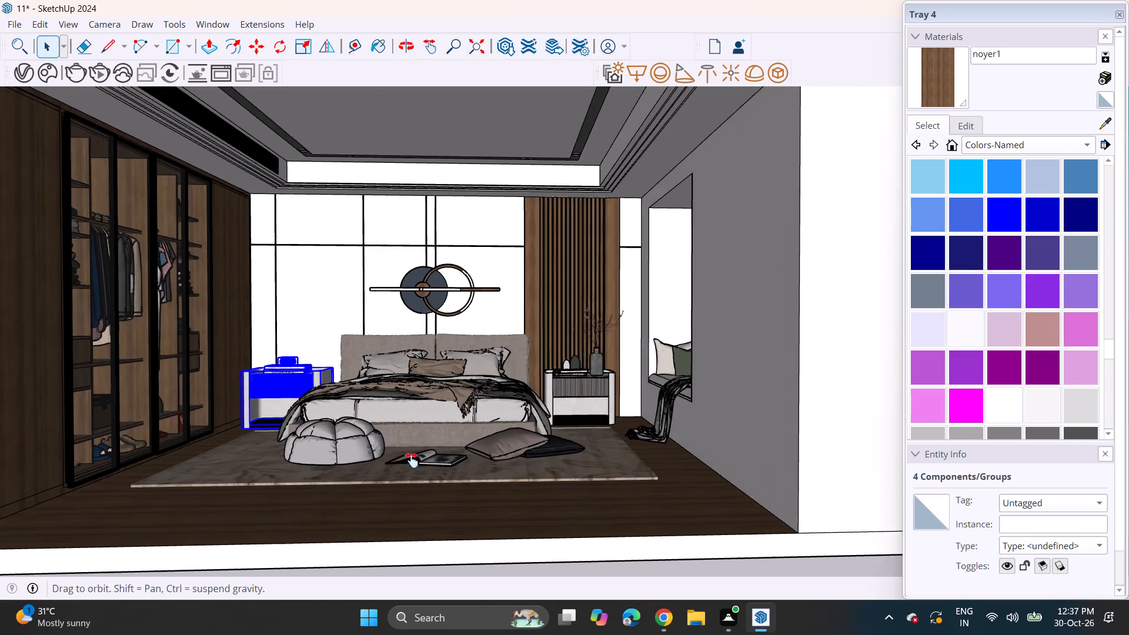
middle_drag(412, 460, 435, 459)
scroll(439, 459, up, 1)
scroll(441, 459, down, 6)
click(530, 133)
scroll(445, 361, up, 3)
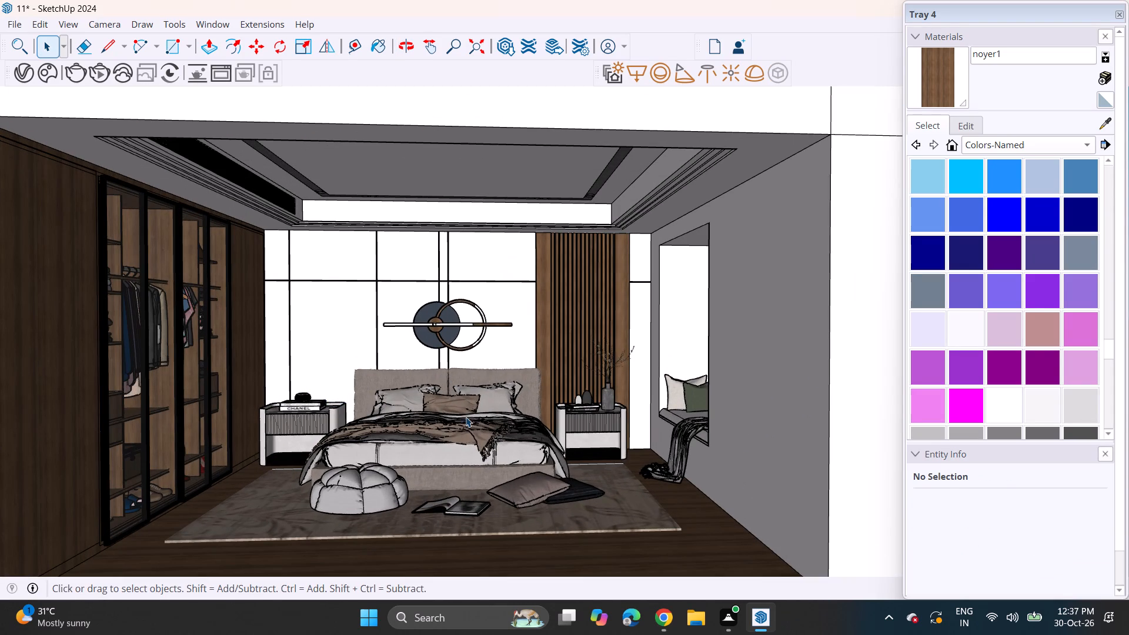
scroll(468, 504, up, 2)
scroll(473, 508, down, 3)
middle_drag(553, 546, 567, 503)
middle_drag(569, 504, 564, 512)
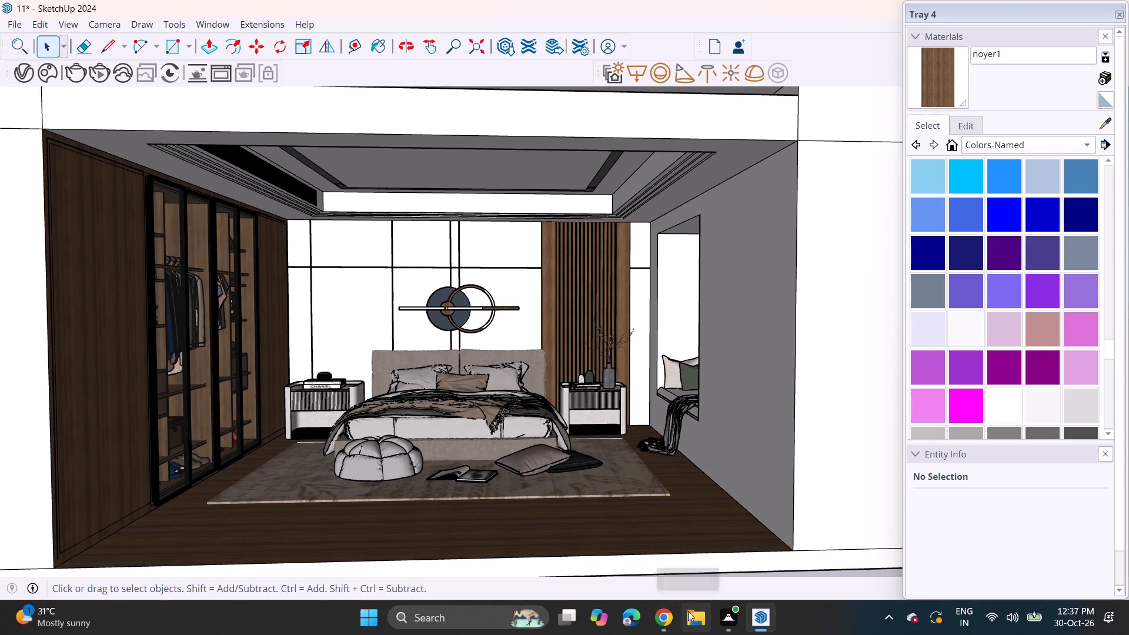
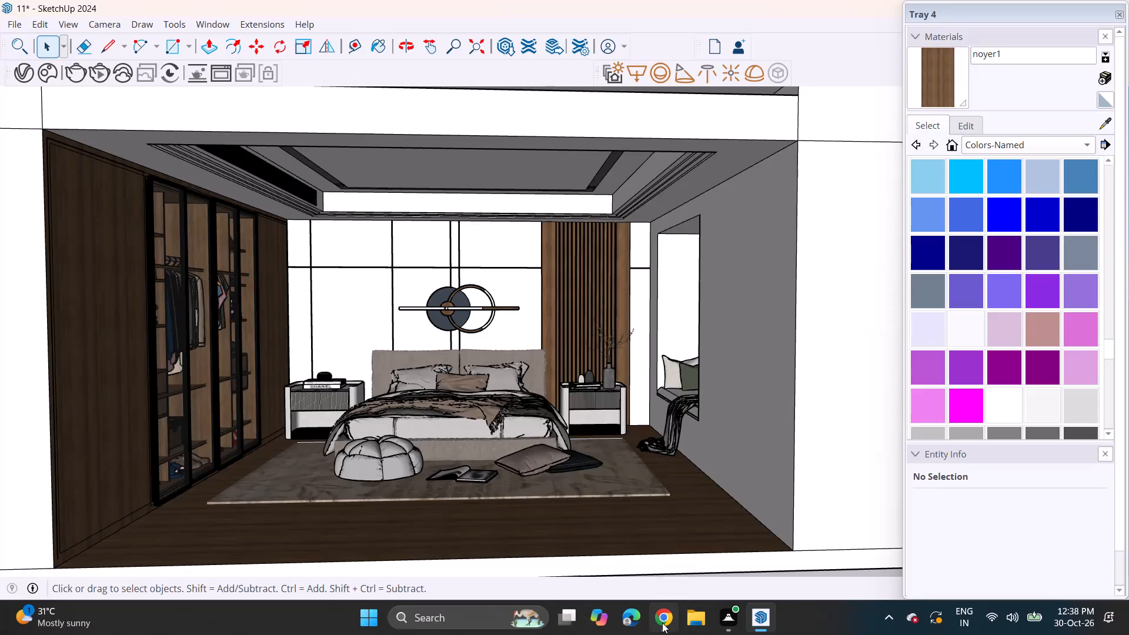
Switch to Chrome and search 3D Warehouse models for BED BENCH.
click(662, 623)
click(744, 132)
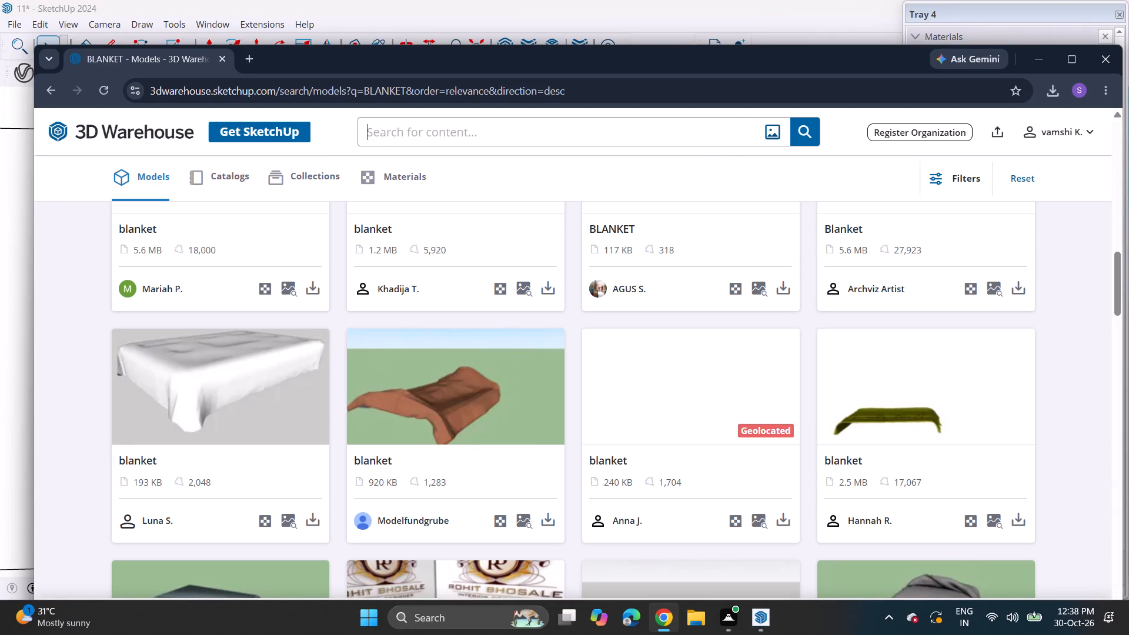
text(BED BENCH)
click(801, 132)
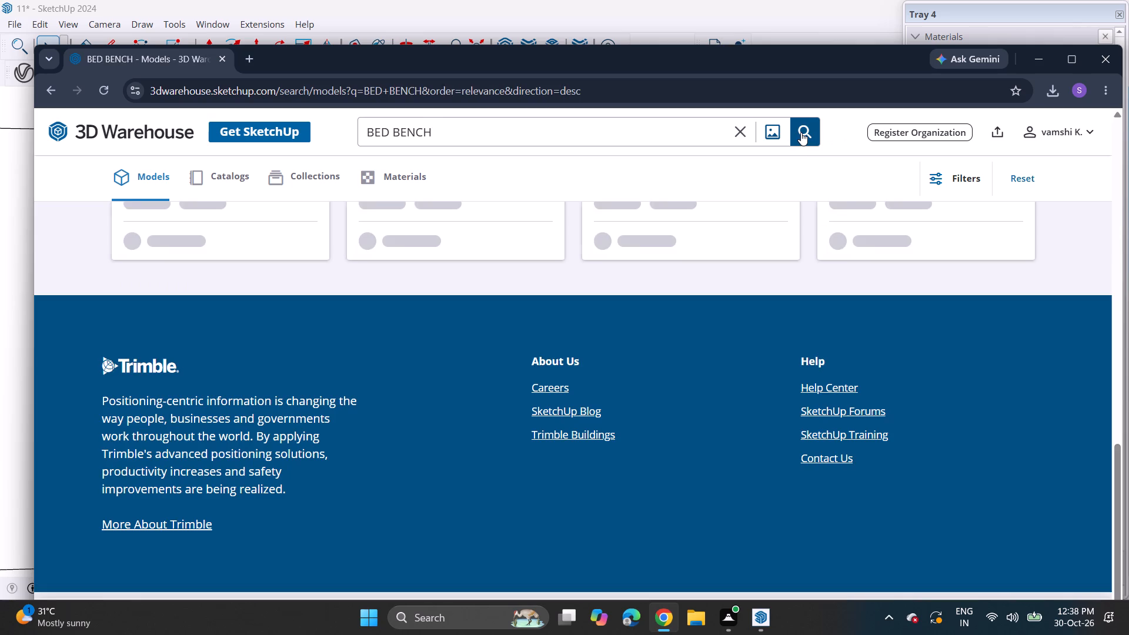
Look through the first batch of BED BENCH models for one that suits the foot of the bed.
scroll(577, 295, up, 6)
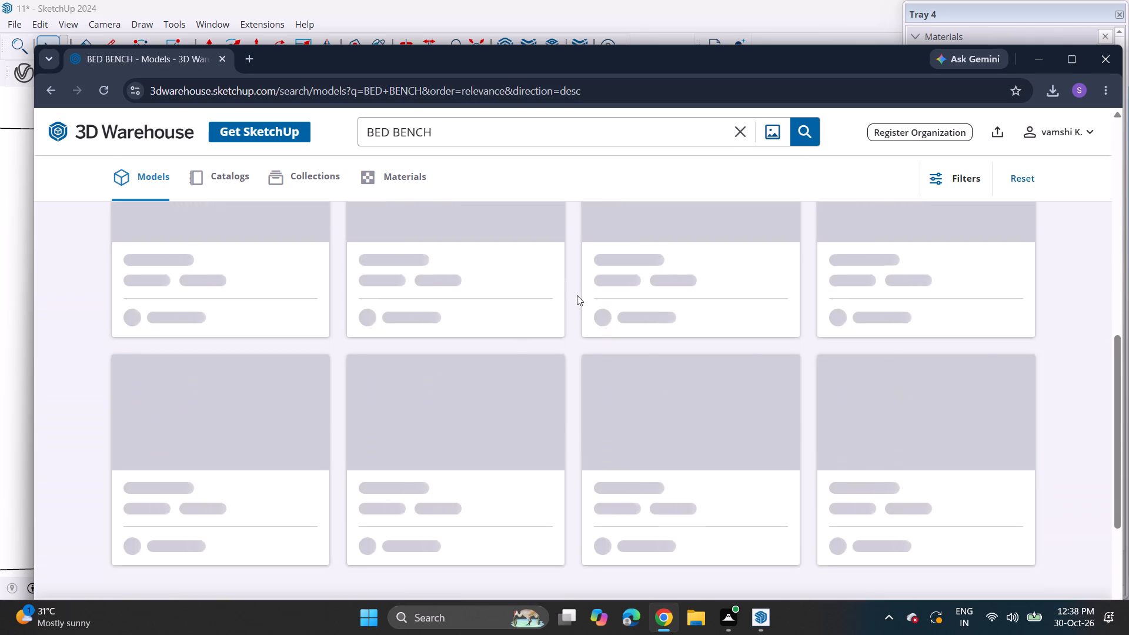
scroll(577, 295, up, 7)
scroll(577, 295, down, 1)
scroll(577, 295, up, 10)
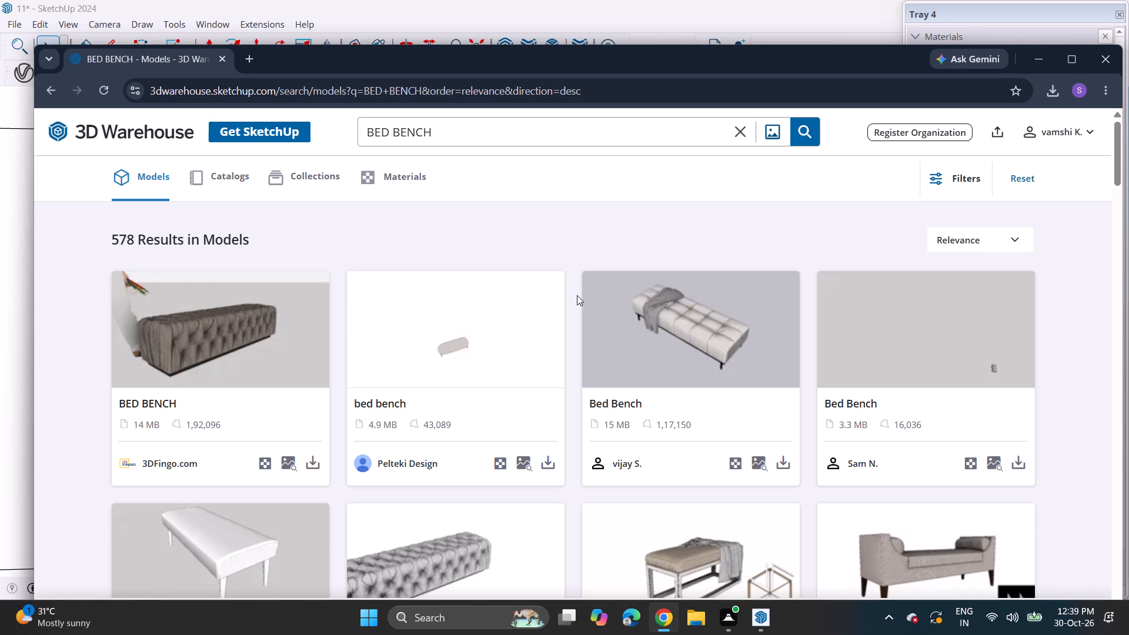
scroll(582, 300, down, 1)
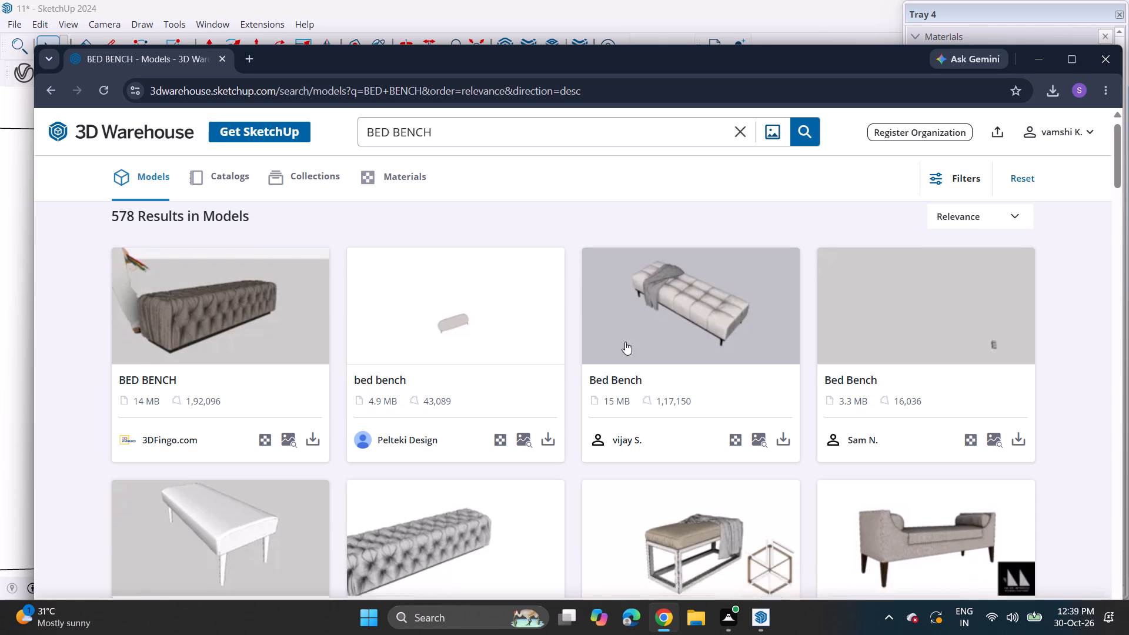
scroll(613, 387, down, 7)
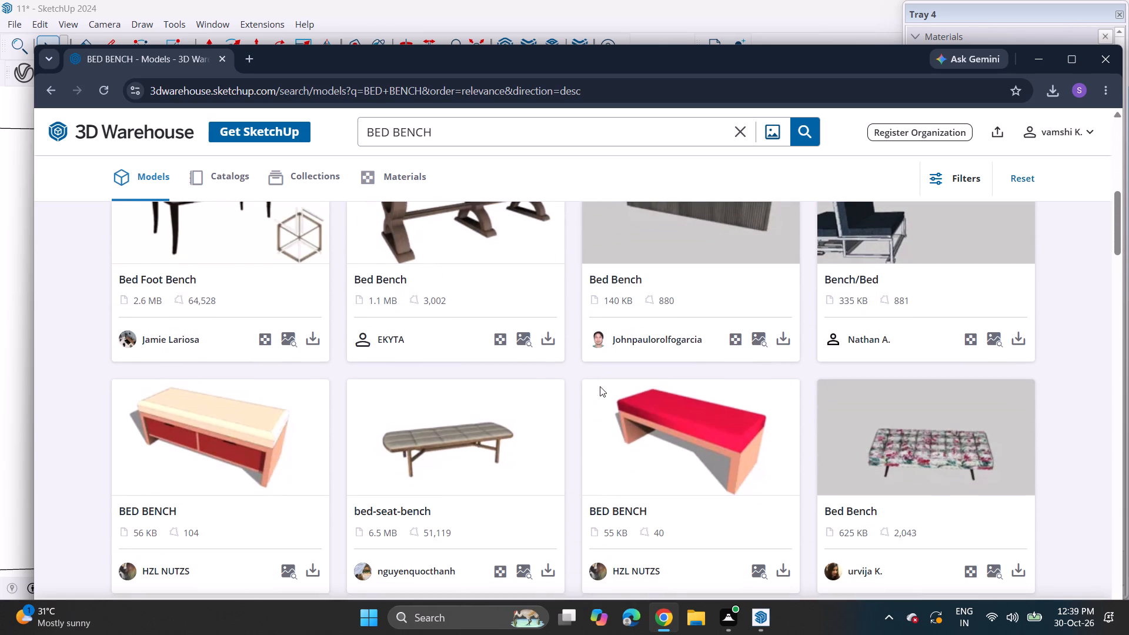
scroll(600, 386, up, 2)
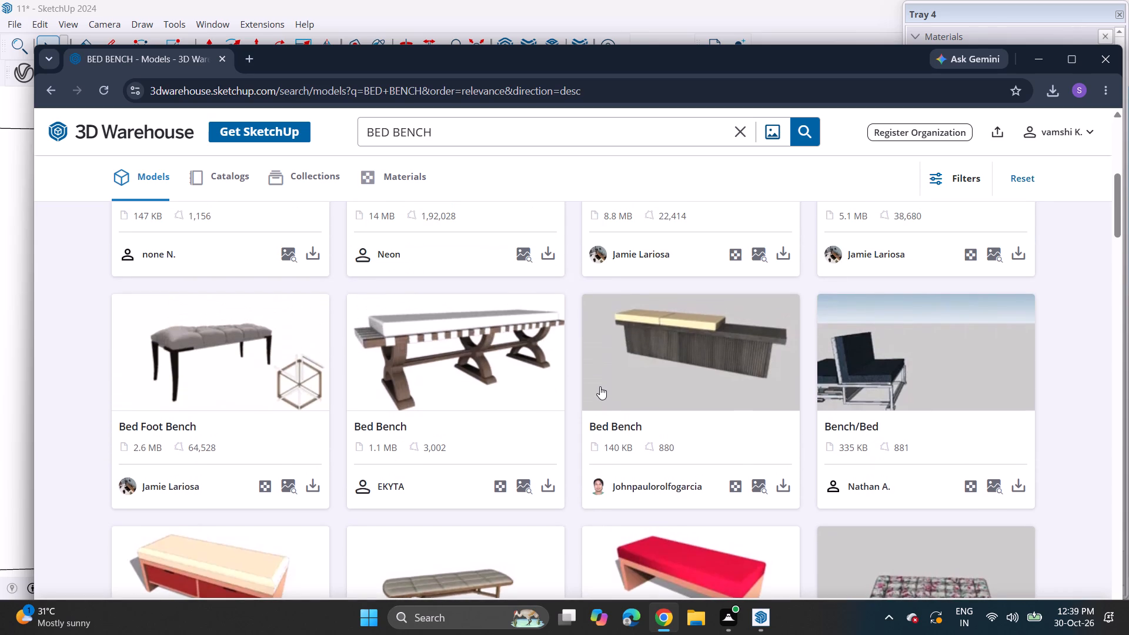
scroll(600, 386, down, 5)
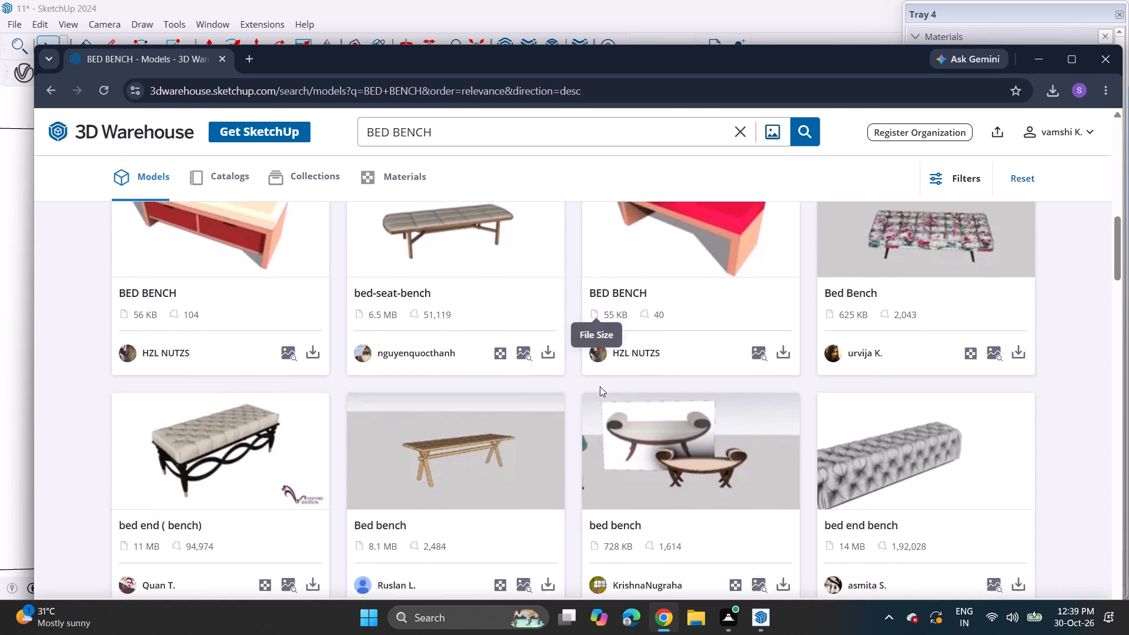
scroll(600, 386, down, 7)
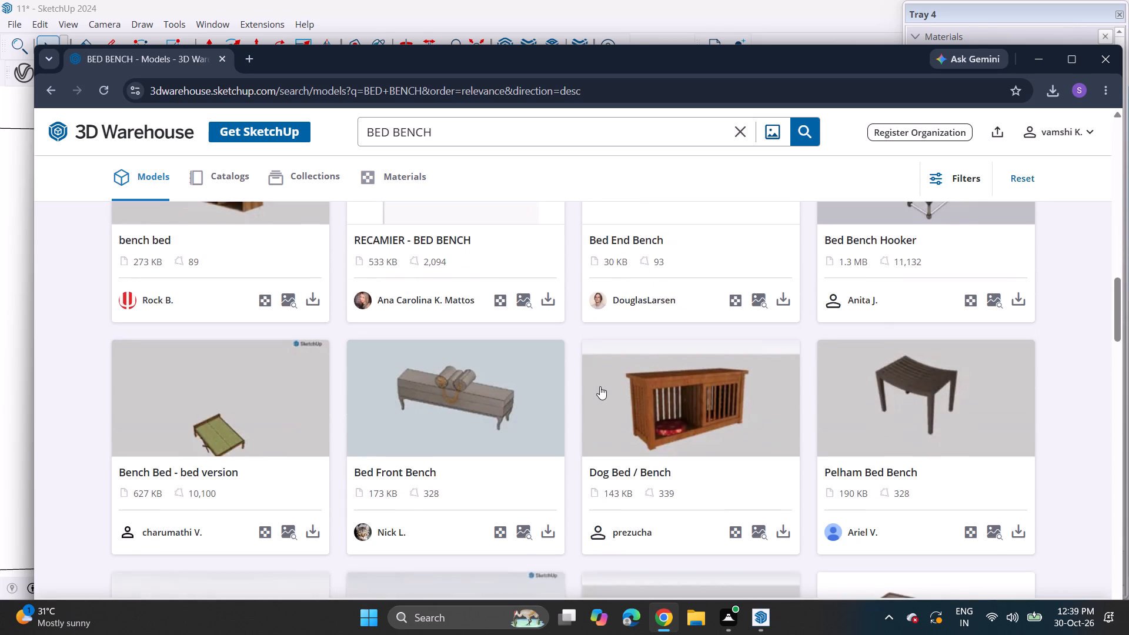
scroll(600, 386, down, 9)
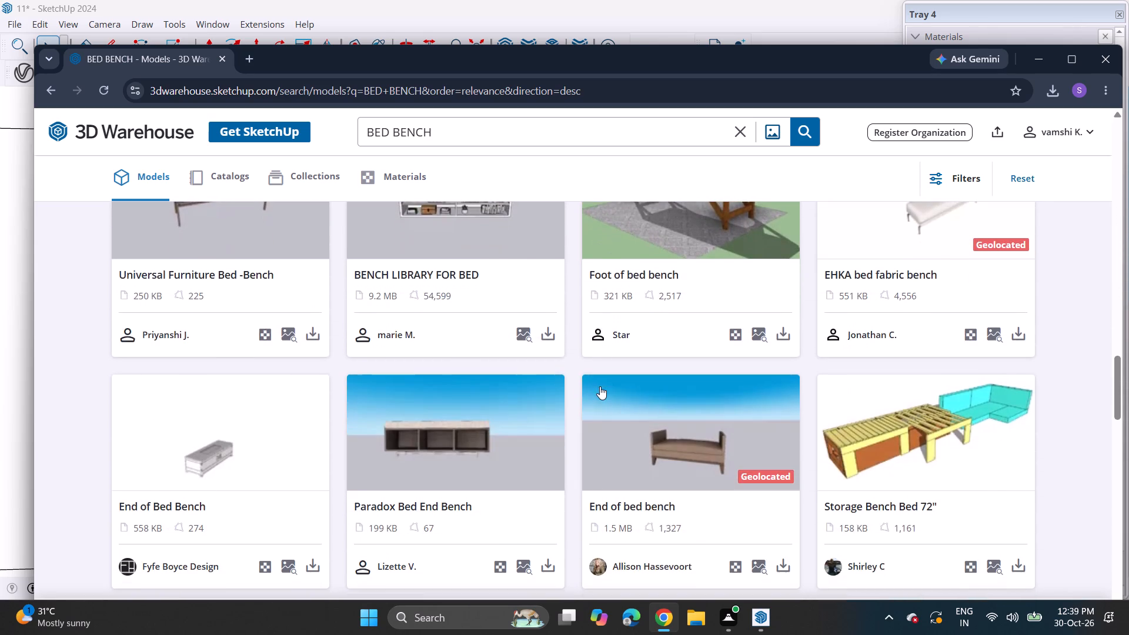
scroll(600, 386, down, 9)
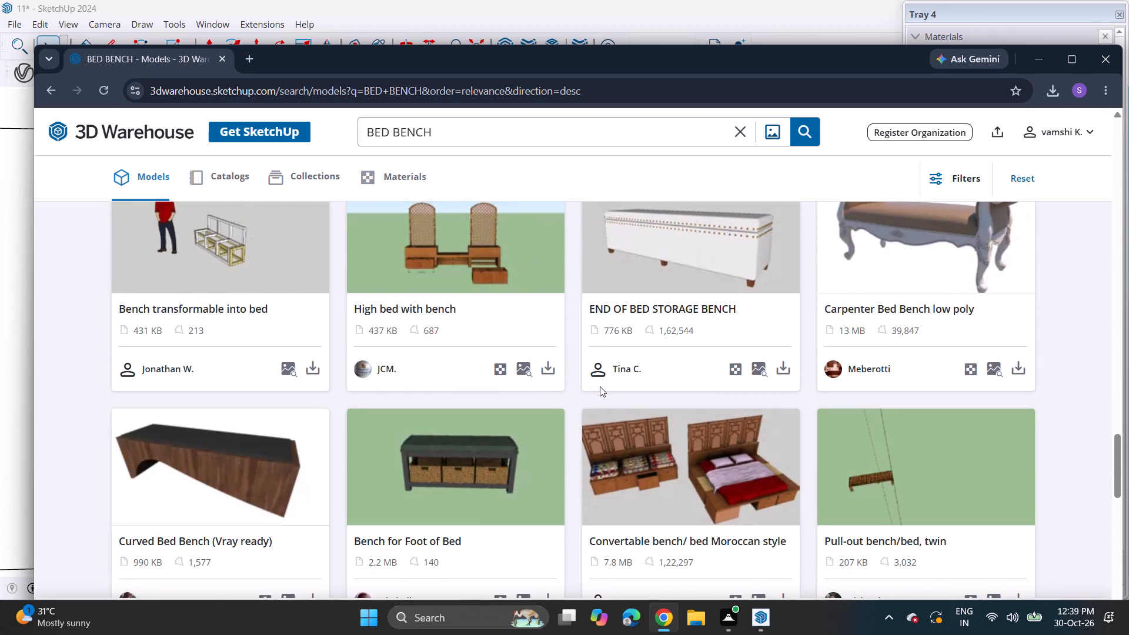
scroll(600, 386, down, 12)
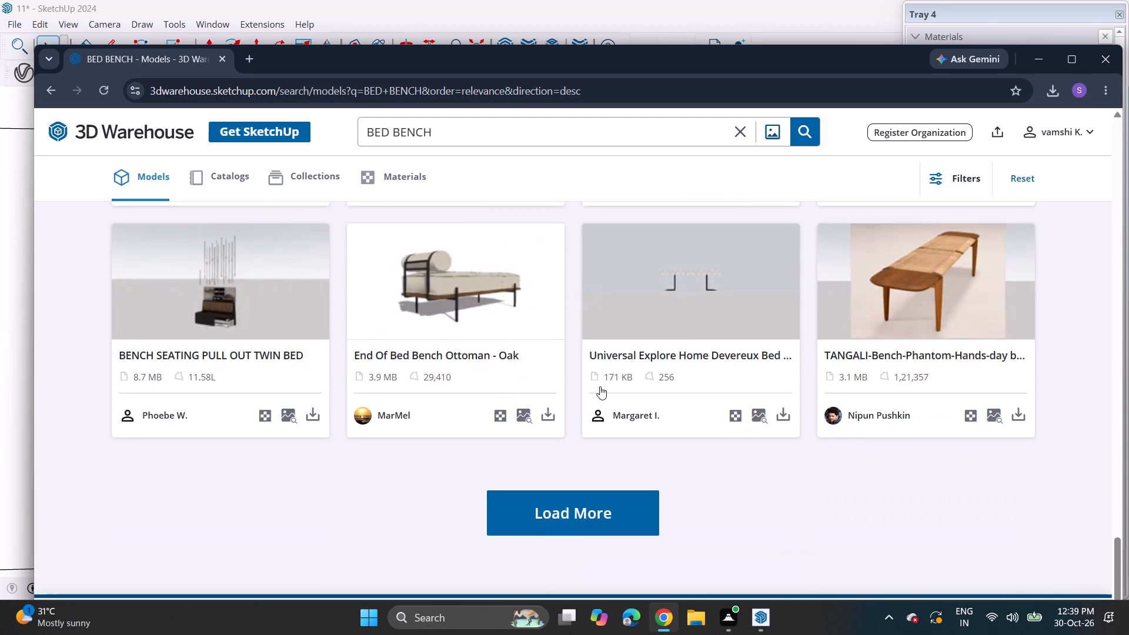
scroll(600, 386, up, 20)
scroll(600, 386, up, 13)
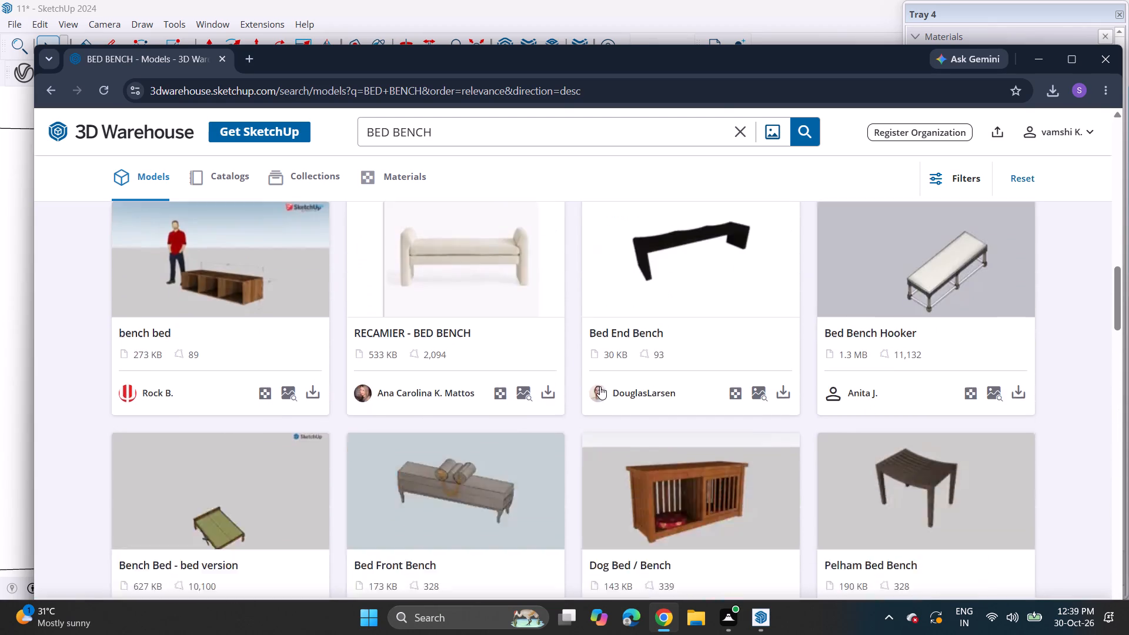
scroll(600, 386, up, 12)
scroll(600, 386, down, 1)
scroll(600, 386, up, 8)
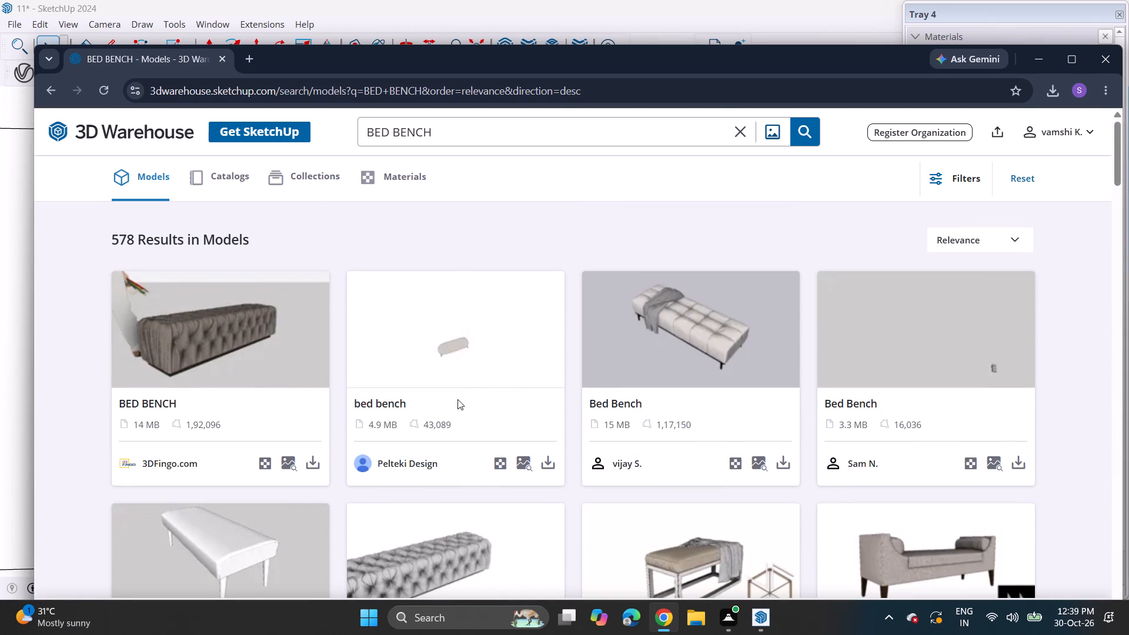
Download the brown tufted BED BENCH model by 3DFingo.com as a SketchUp file.
click(316, 464)
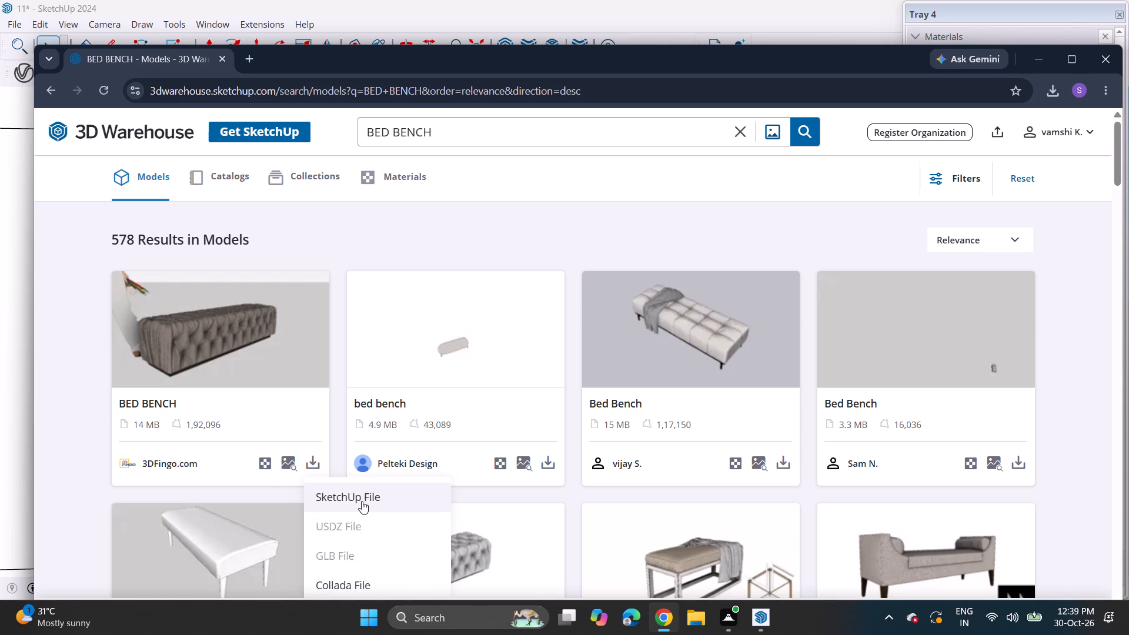
click(362, 501)
Look through the first batch of BED BENCH models again for alternative bench designs.
scroll(526, 478, down, 12)
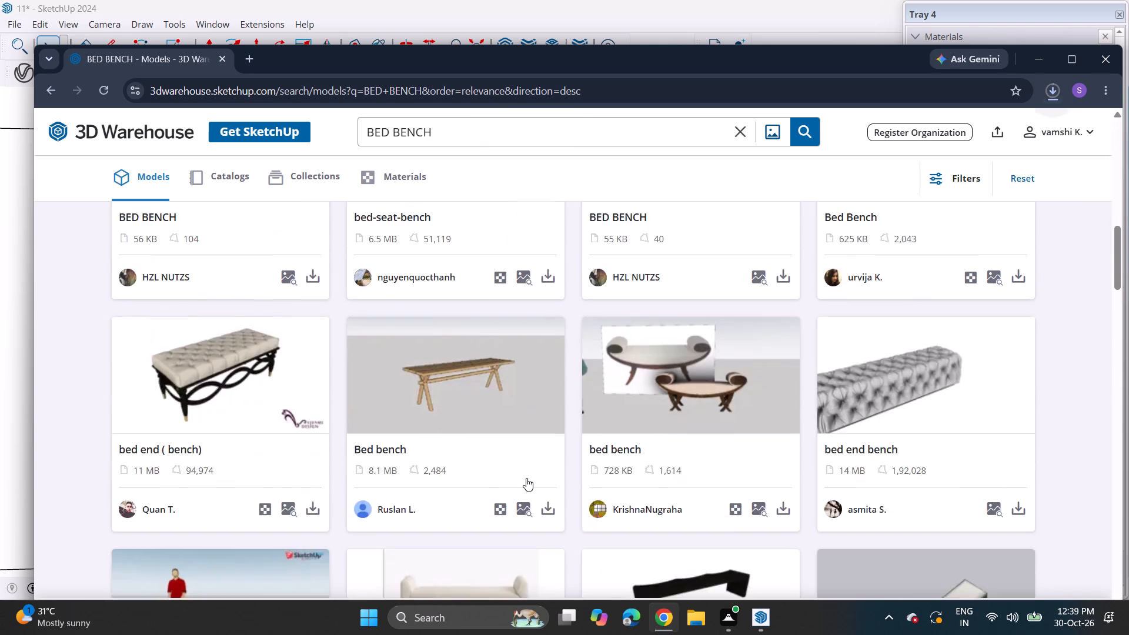
scroll(526, 478, down, 19)
scroll(526, 477, down, 7)
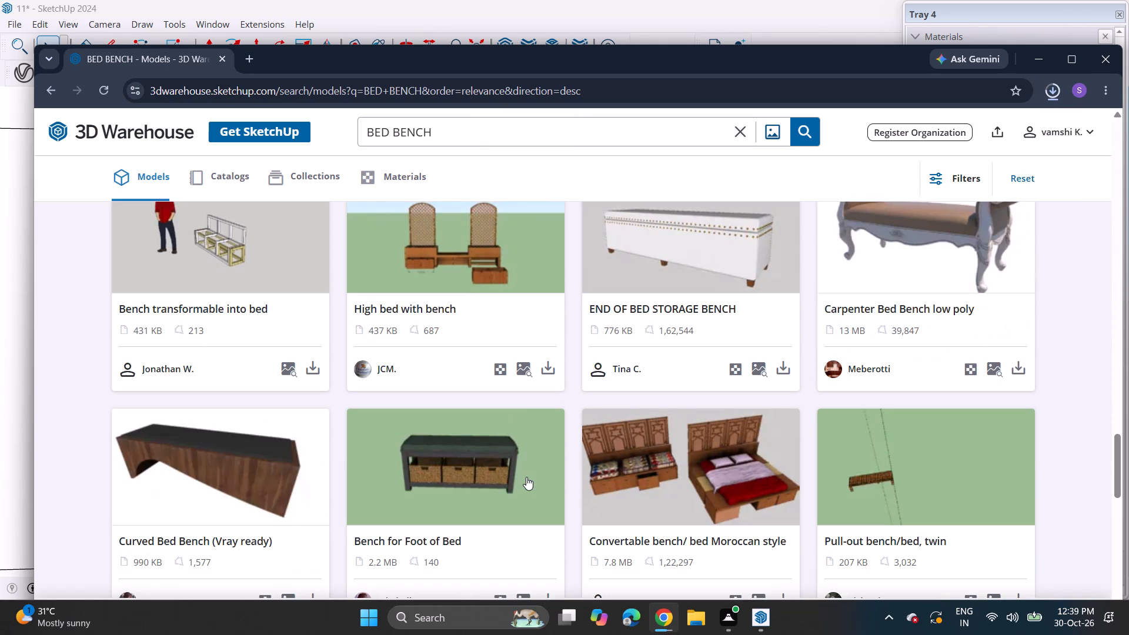
scroll(526, 476, down, 9)
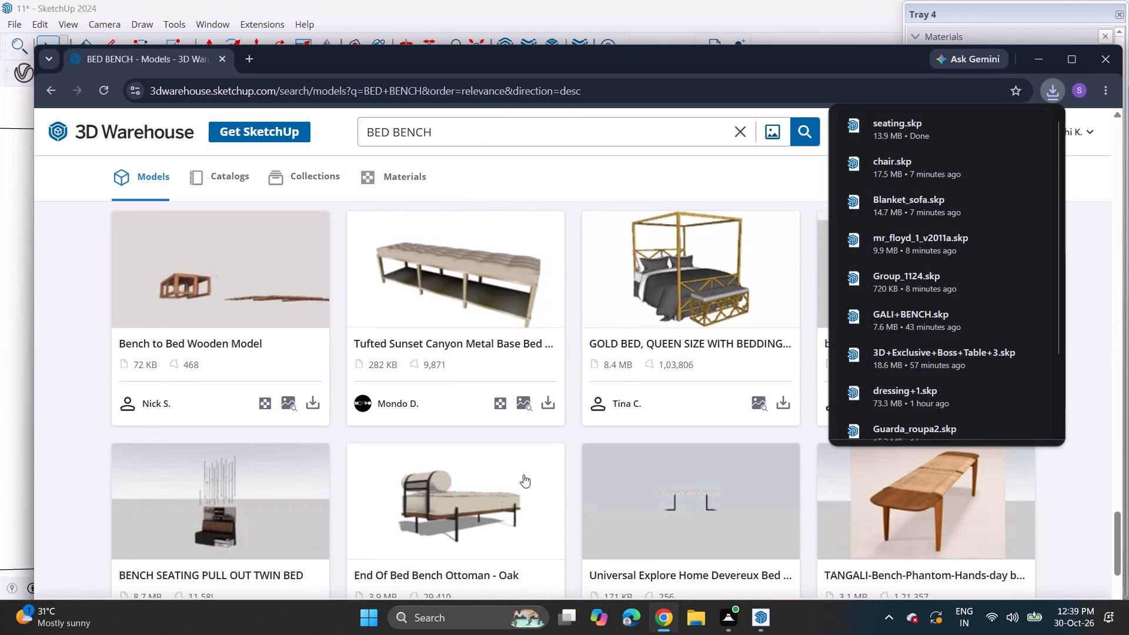
scroll(523, 474, down, 8)
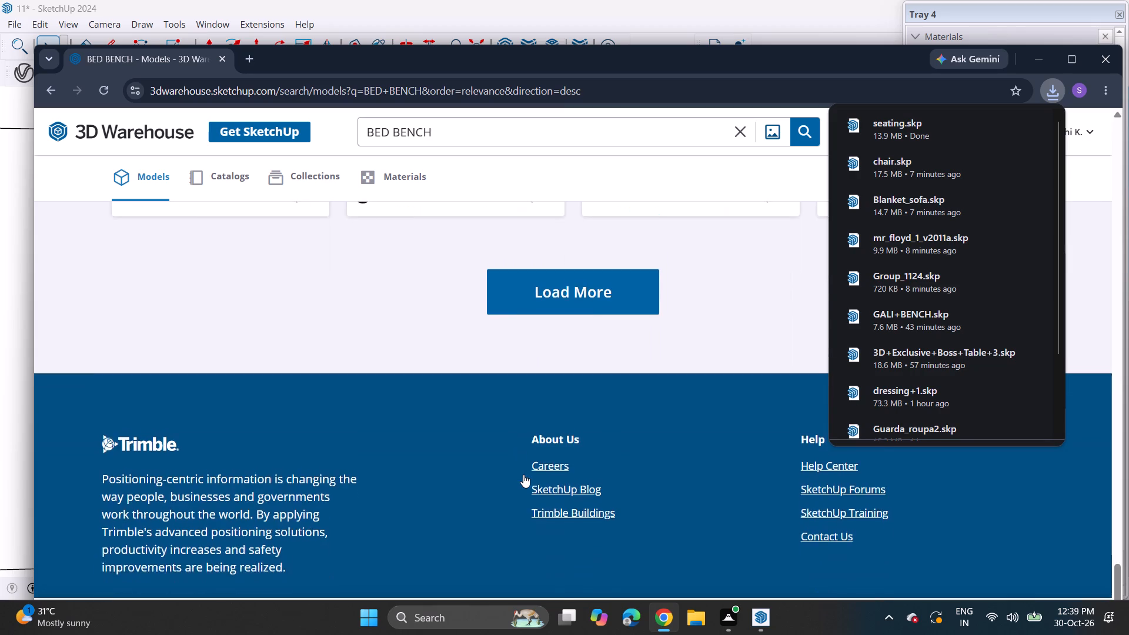
Load more BED BENCH results and examine the additional models for alternative bench designs.
click(589, 225)
scroll(569, 341, up, 3)
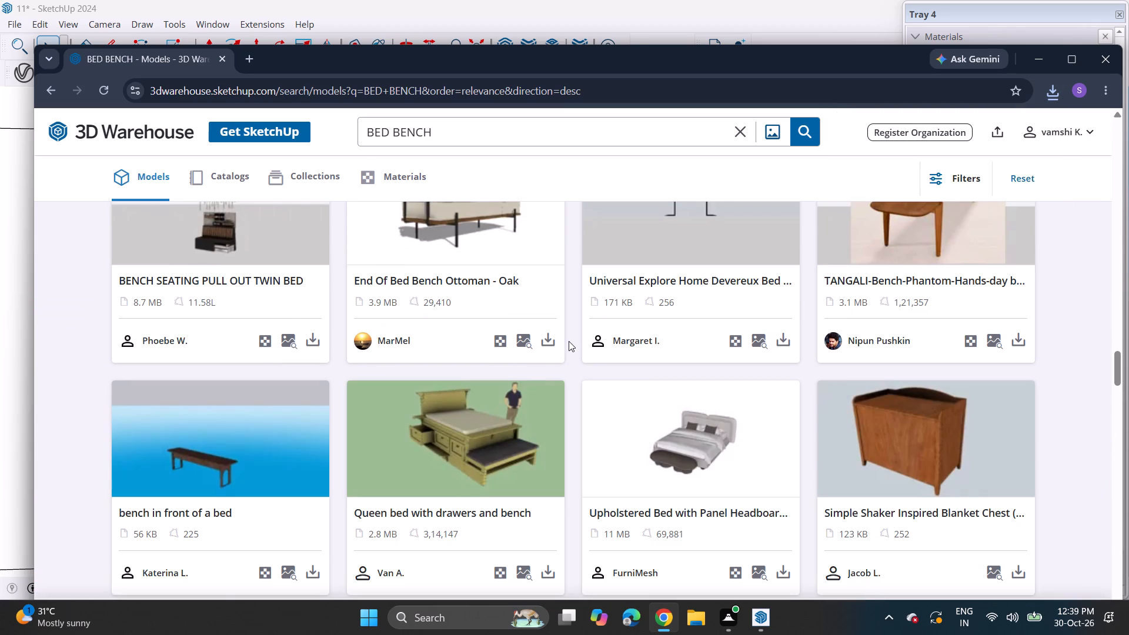
scroll(569, 341, down, 10)
scroll(569, 341, up, 4)
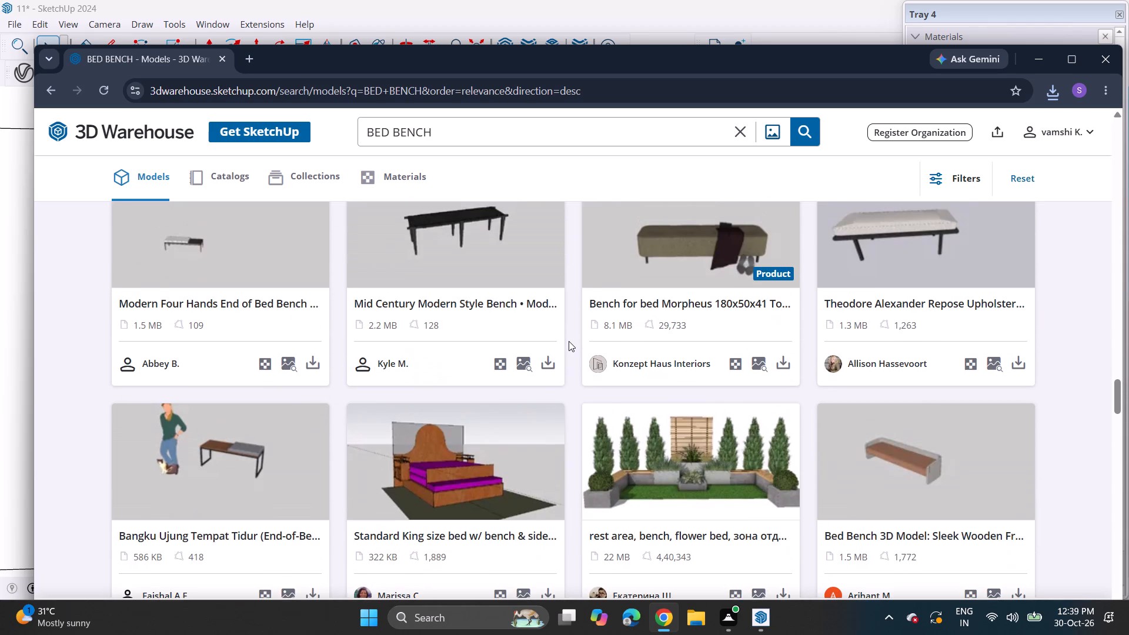
scroll(569, 341, down, 9)
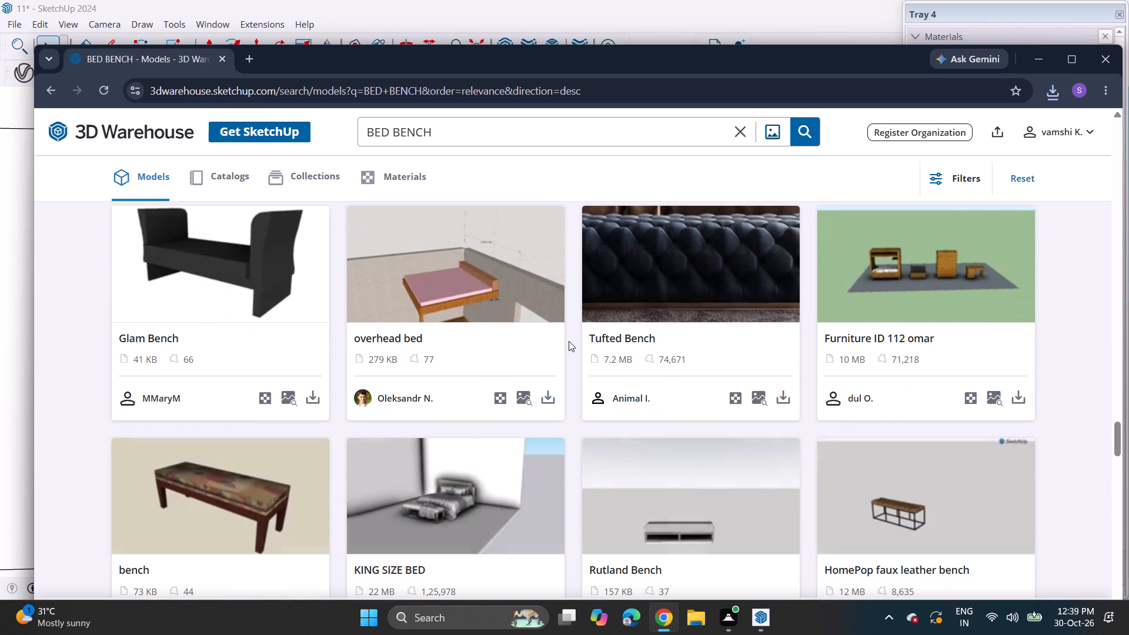
scroll(569, 341, down, 6)
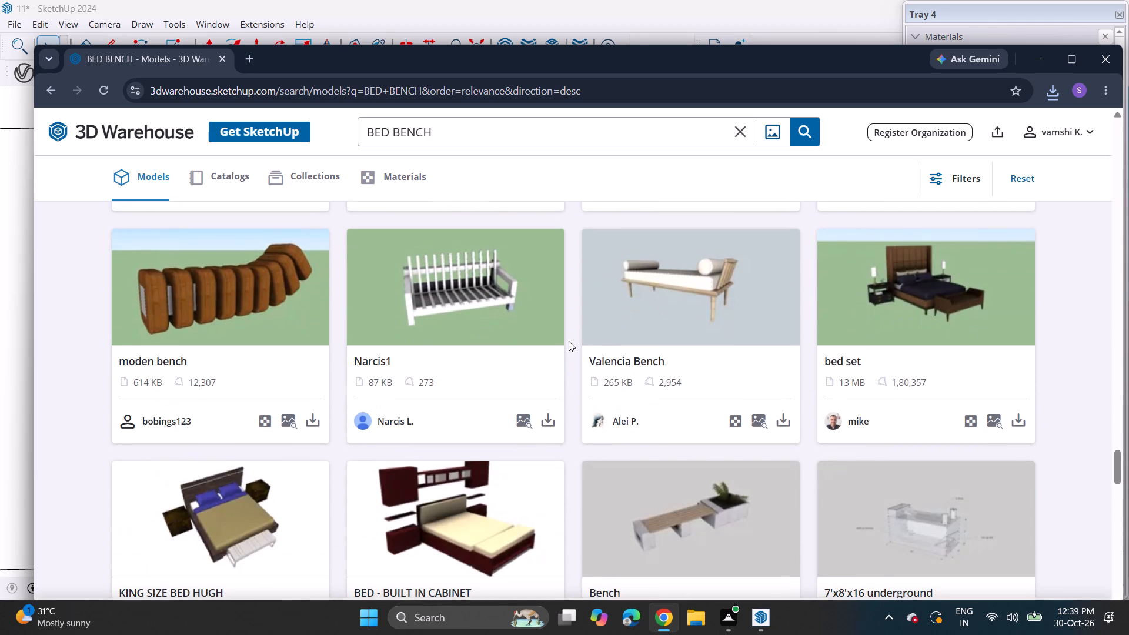
scroll(569, 341, down, 3)
scroll(569, 341, up, 1)
scroll(569, 341, down, 4)
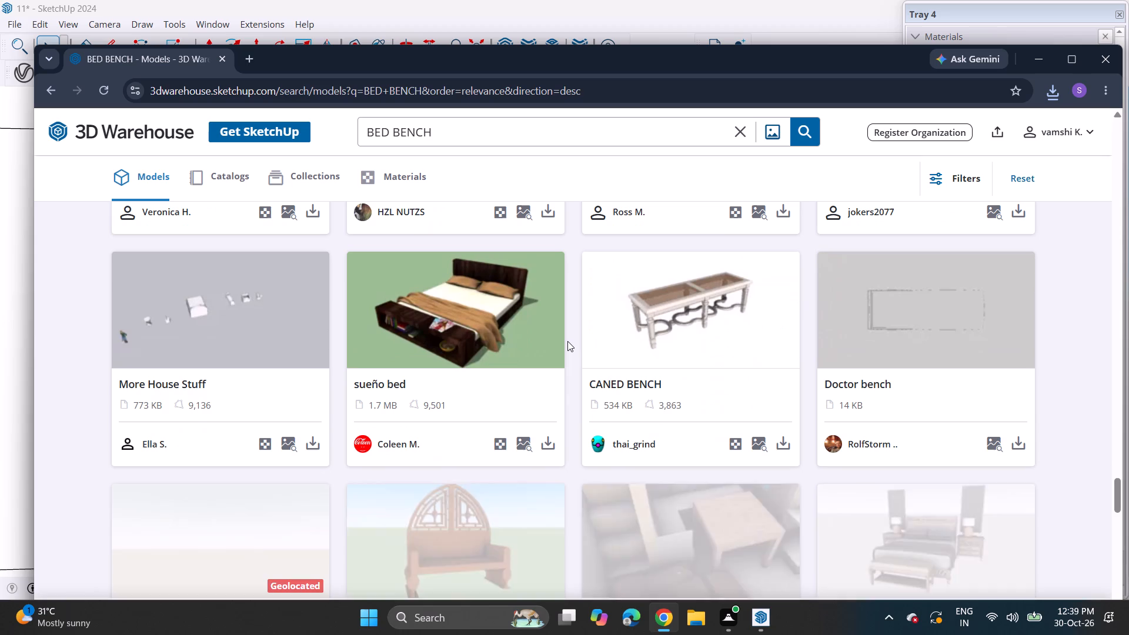
scroll(567, 341, down, 12)
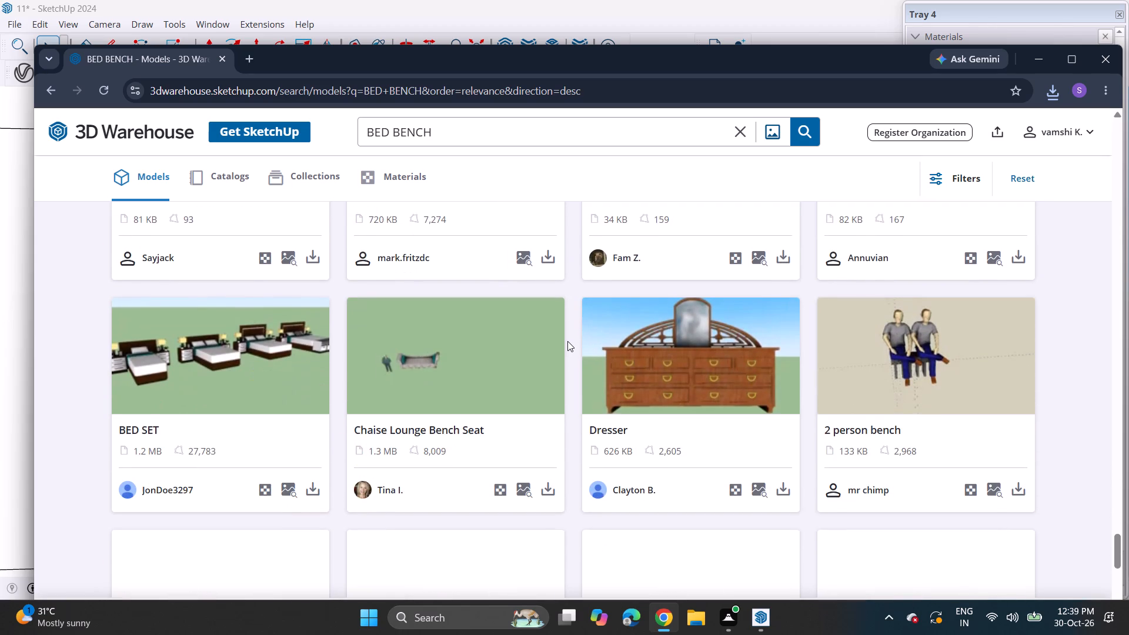
scroll(566, 341, down, 5)
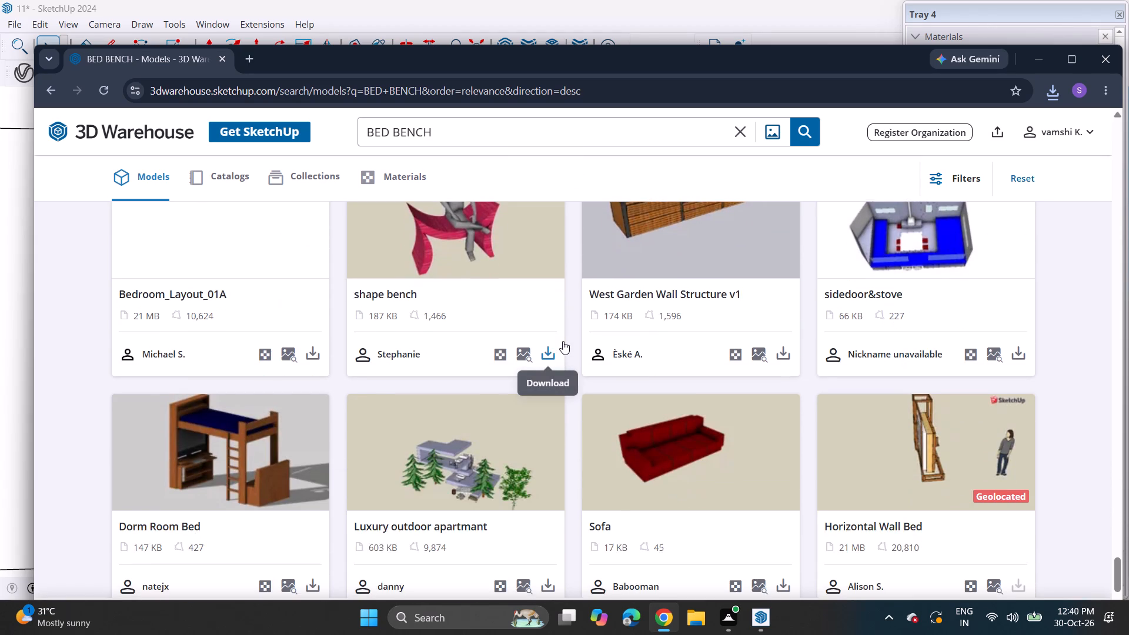
scroll(563, 341, down, 6)
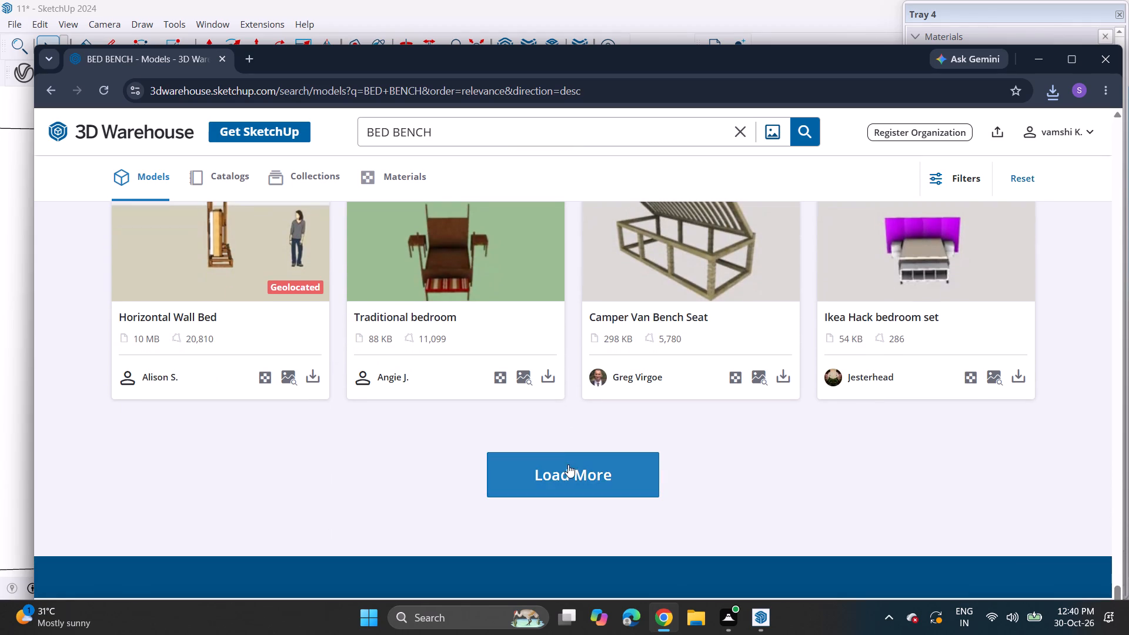
Load another batch of BED BENCH results and examine the models for alternative bench designs.
click(568, 467)
scroll(516, 443, down, 2)
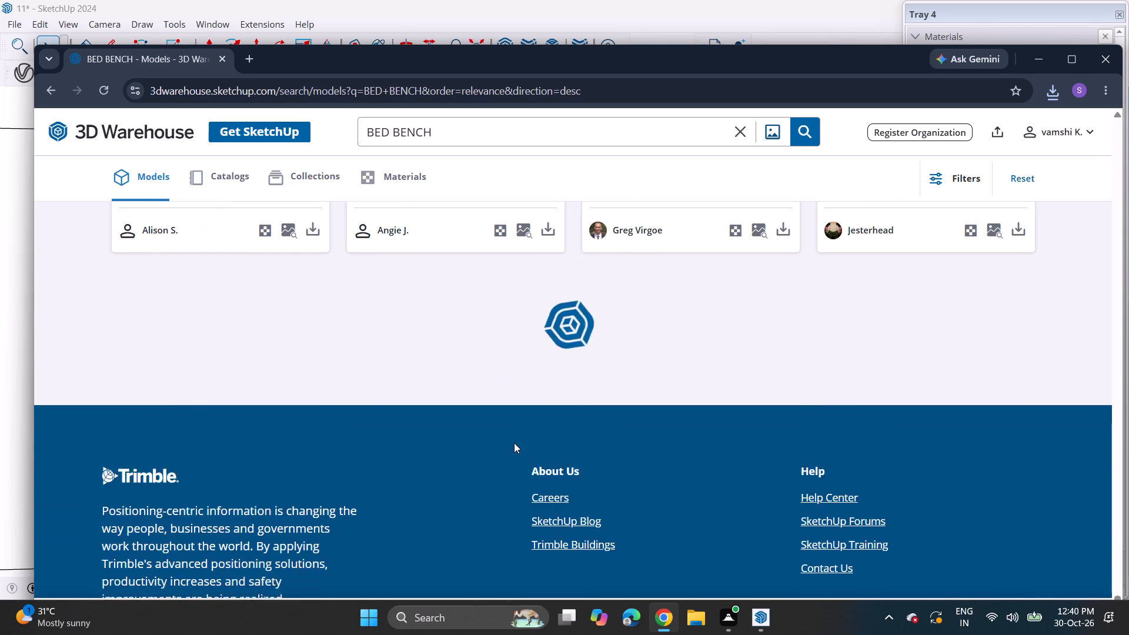
scroll(514, 443, up, 3)
scroll(514, 442, down, 3)
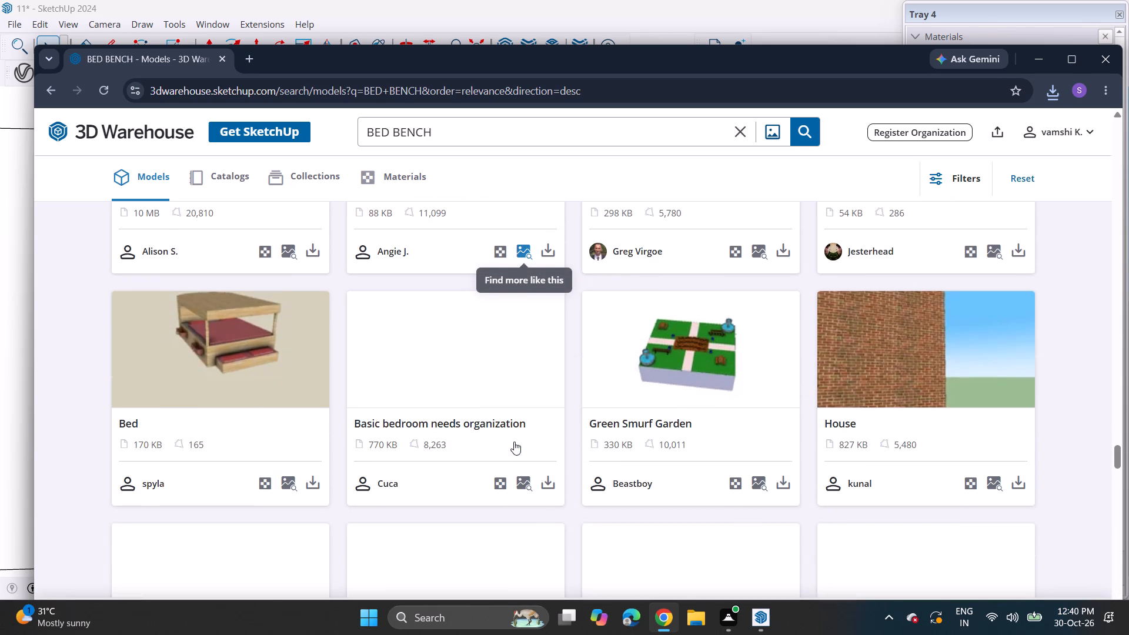
scroll(514, 442, down, 5)
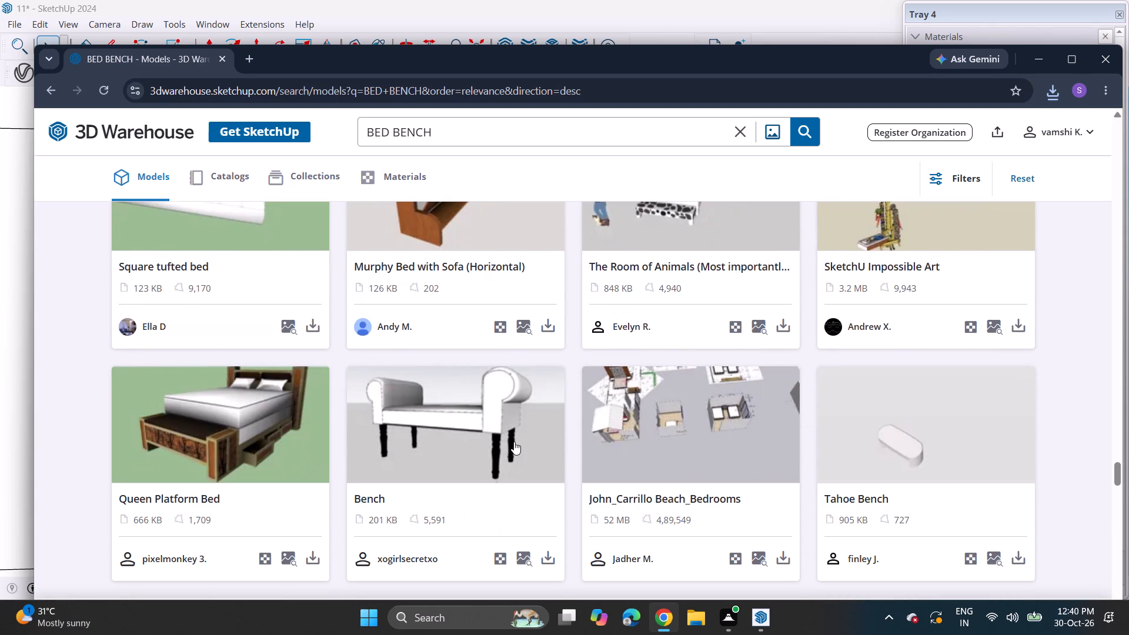
scroll(514, 442, down, 10)
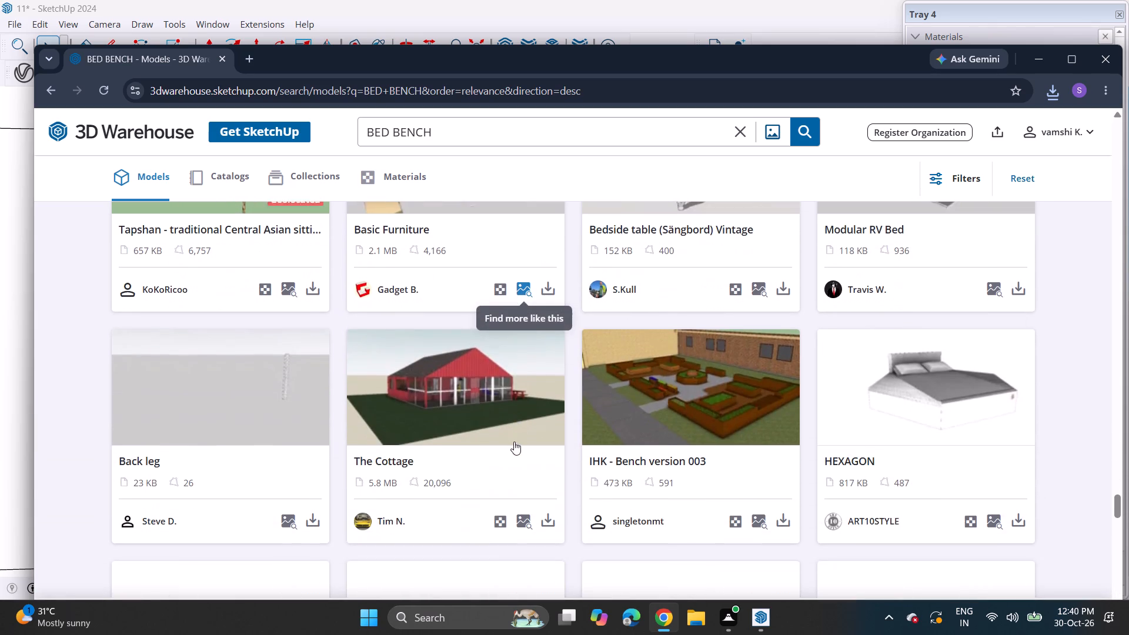
scroll(514, 442, down, 9)
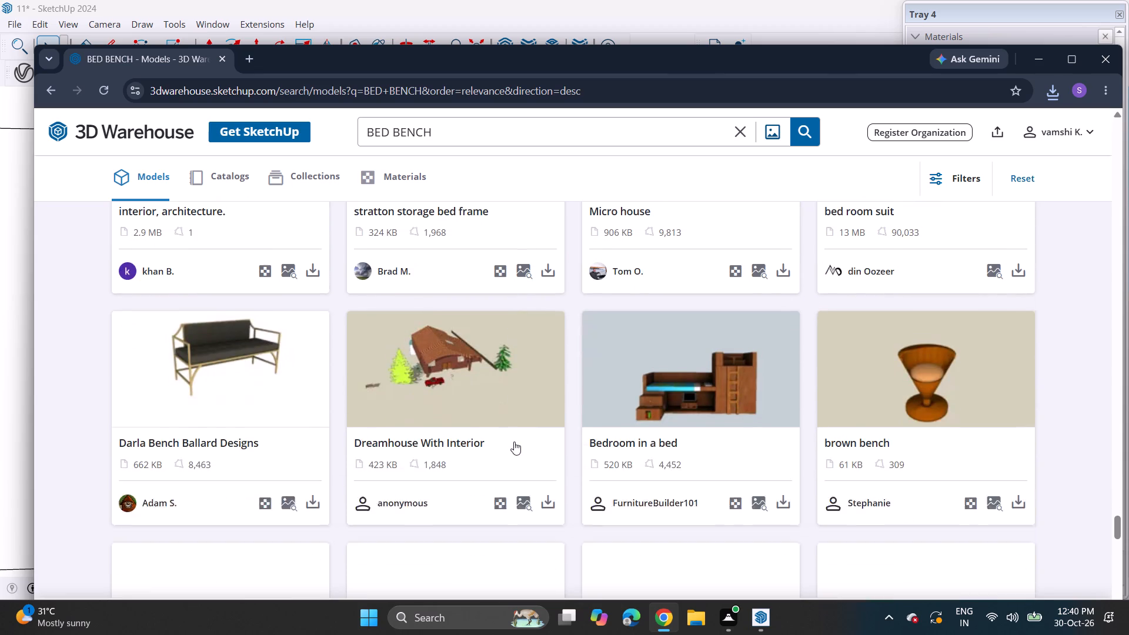
scroll(514, 442, down, 7)
scroll(514, 442, up, 1)
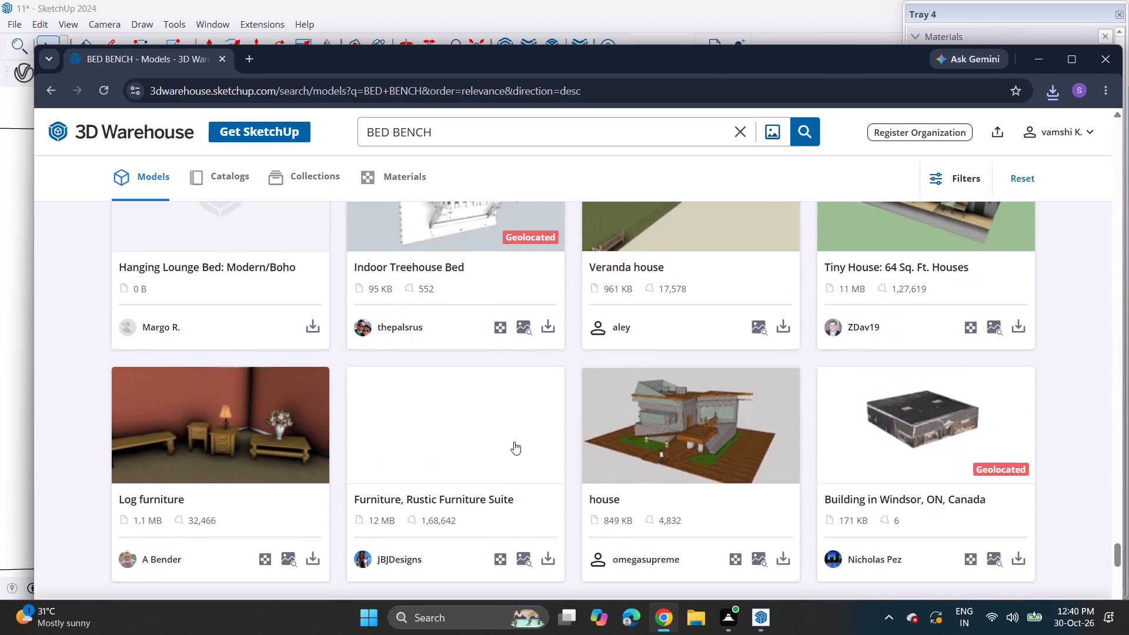
scroll(514, 442, down, 8)
scroll(514, 442, up, 2)
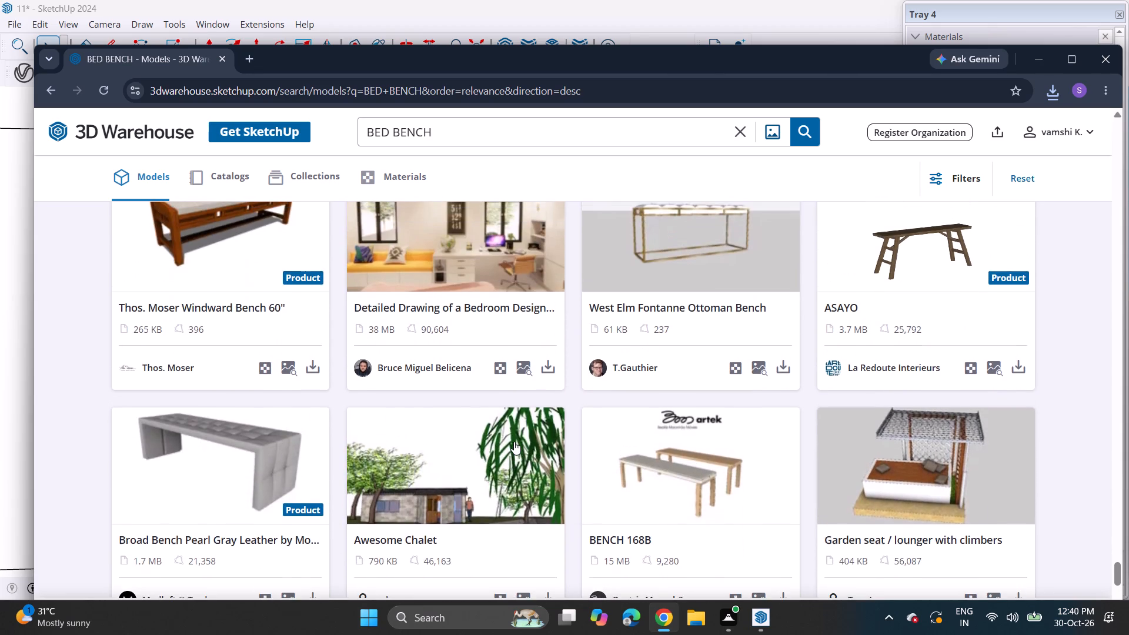
scroll(514, 442, up, 1)
scroll(514, 442, down, 9)
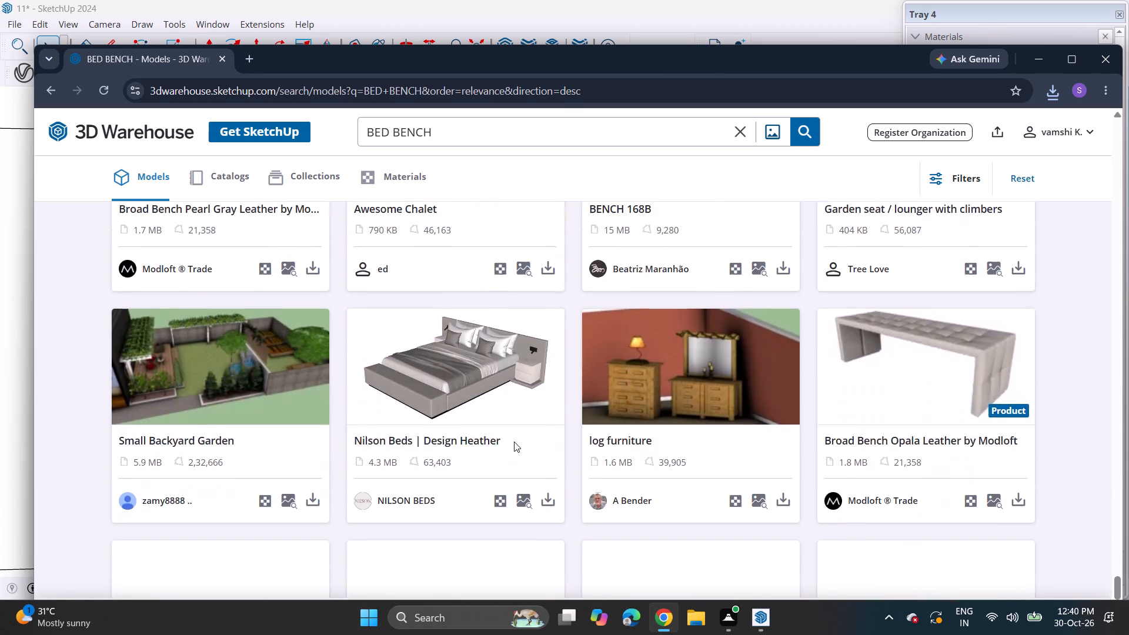
scroll(514, 442, down, 4)
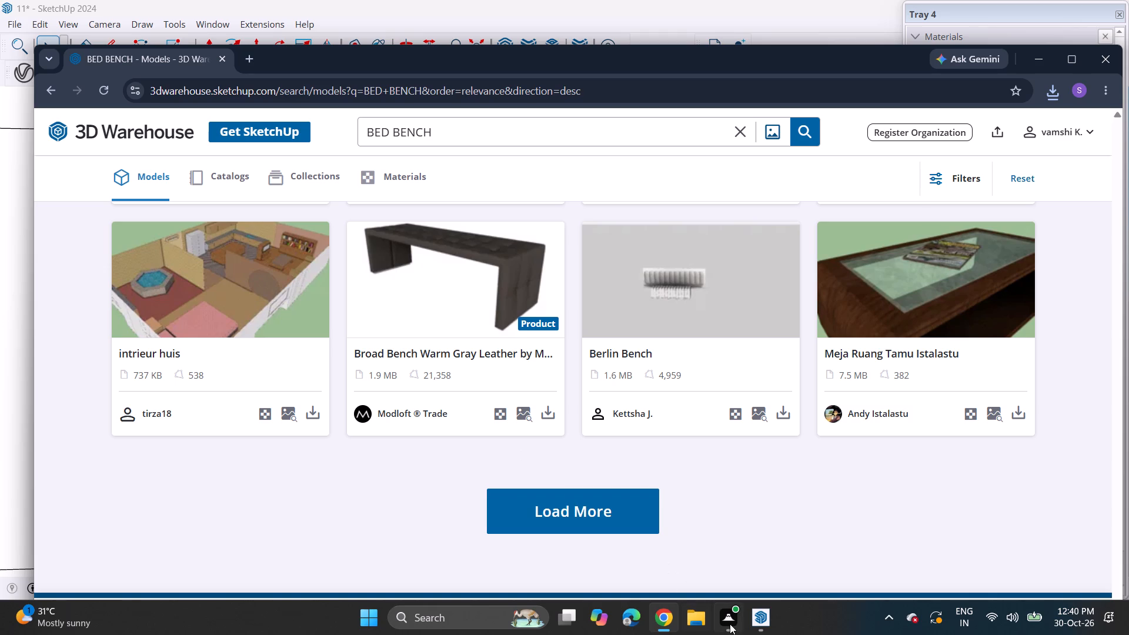
Switch to SketchUp, import the downloaded "seating" tufted bench model and place it on the ground outside the room.
click(753, 615)
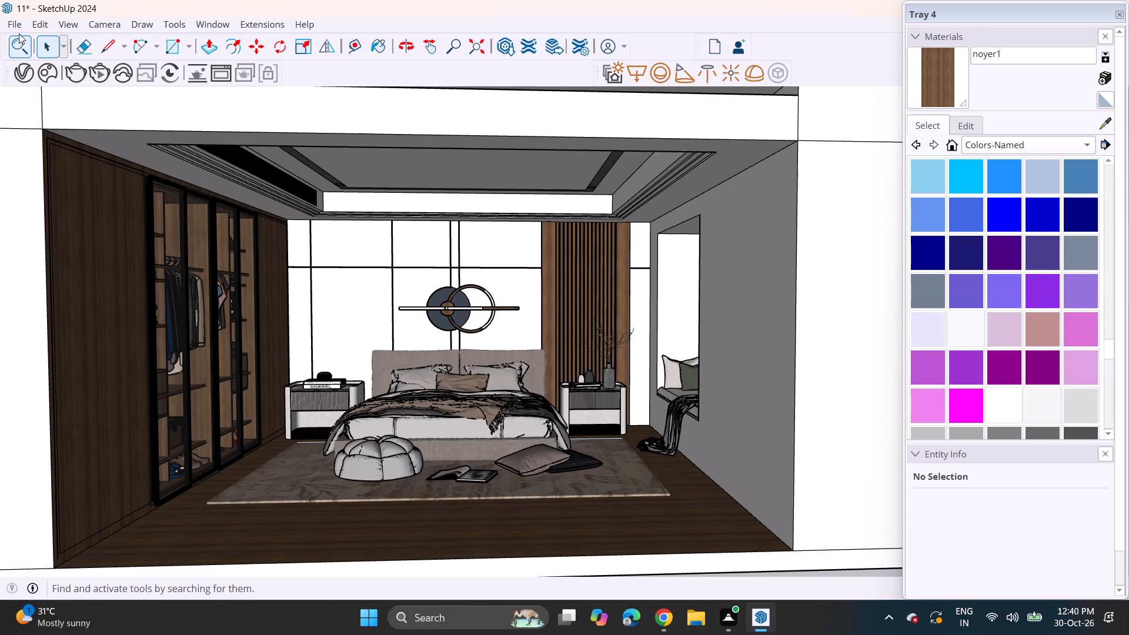
click(18, 21)
click(58, 232)
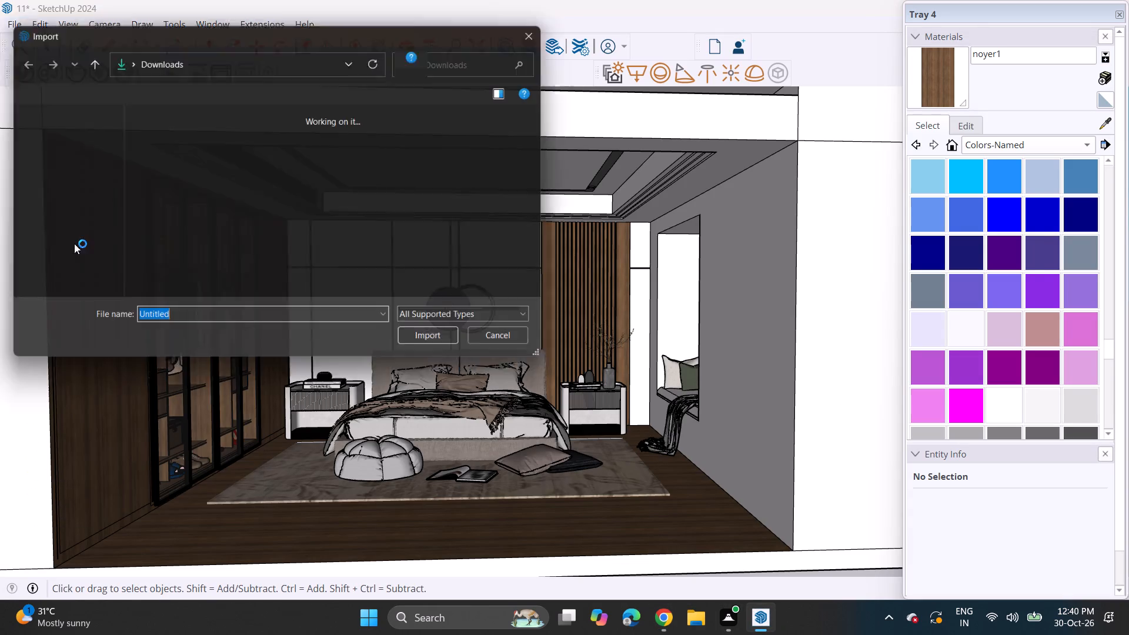
scroll(291, 195, up, 3)
scroll(291, 195, down, 2)
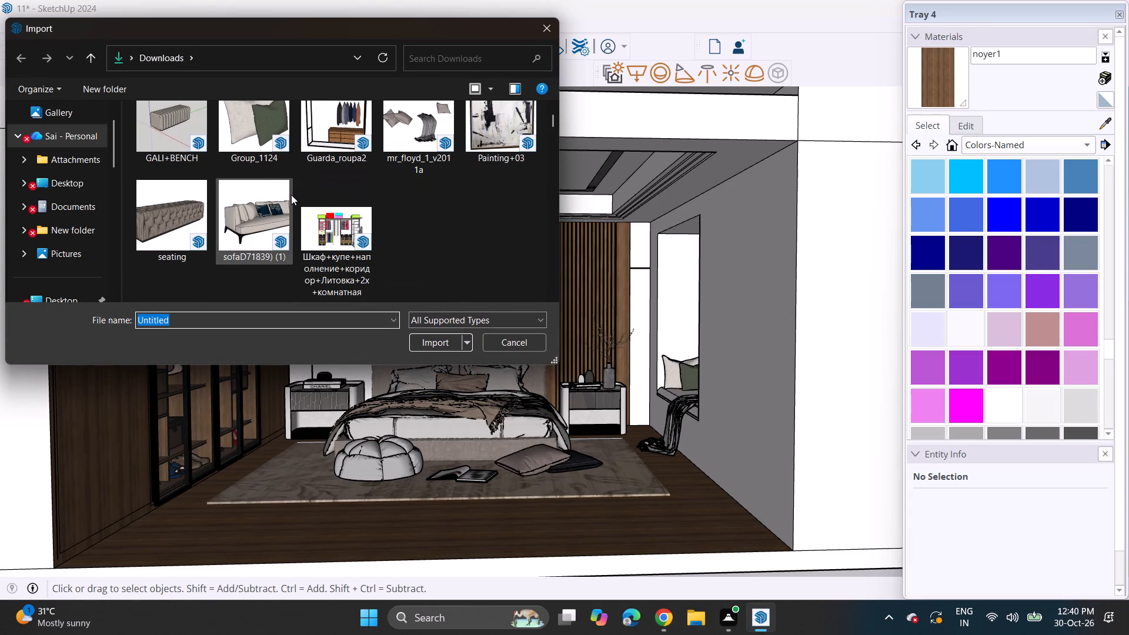
click(199, 206)
click(423, 345)
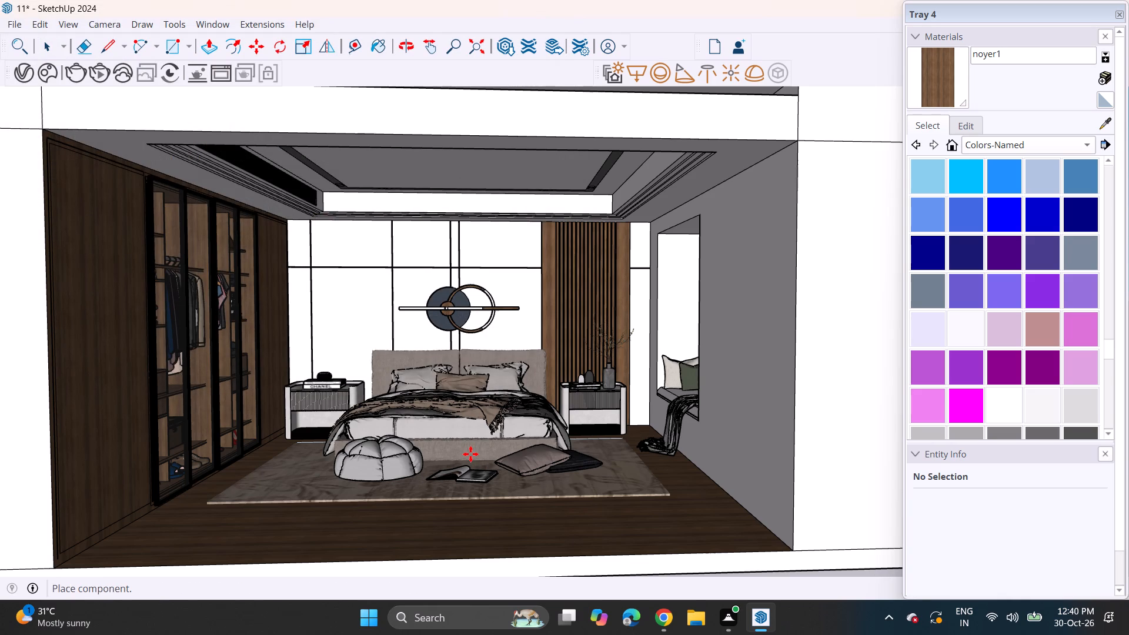
scroll(449, 496, down, 2)
scroll(449, 496, up, 1)
scroll(449, 496, down, 2)
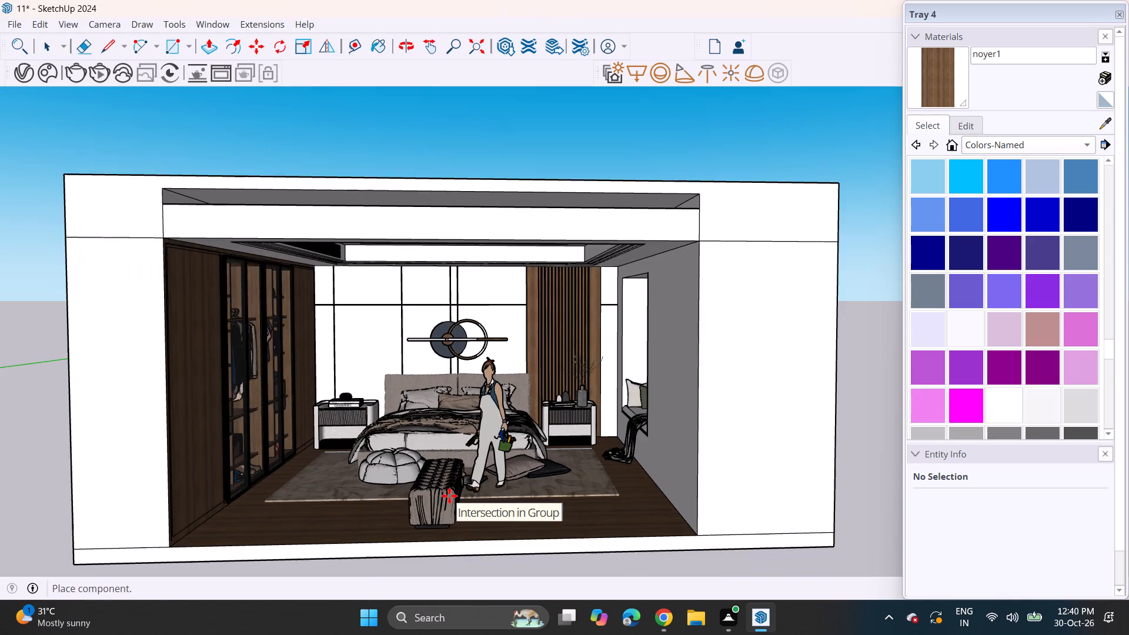
scroll(449, 496, down, 9)
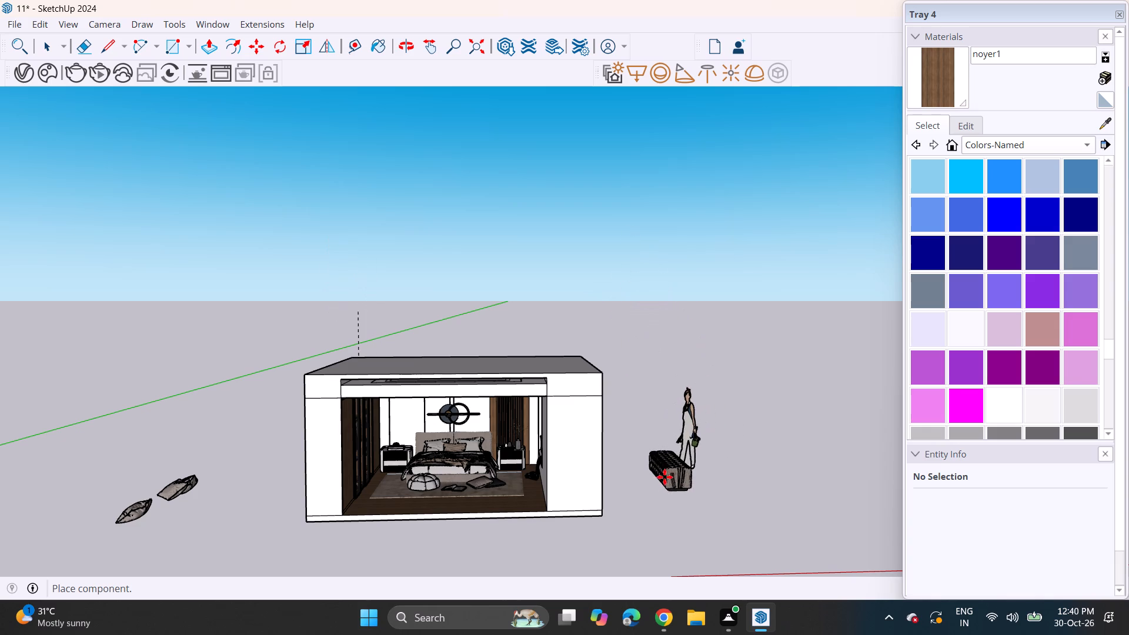
click(663, 477)
Explode the imported seating component to separate the bench from the human figure.
key(space)
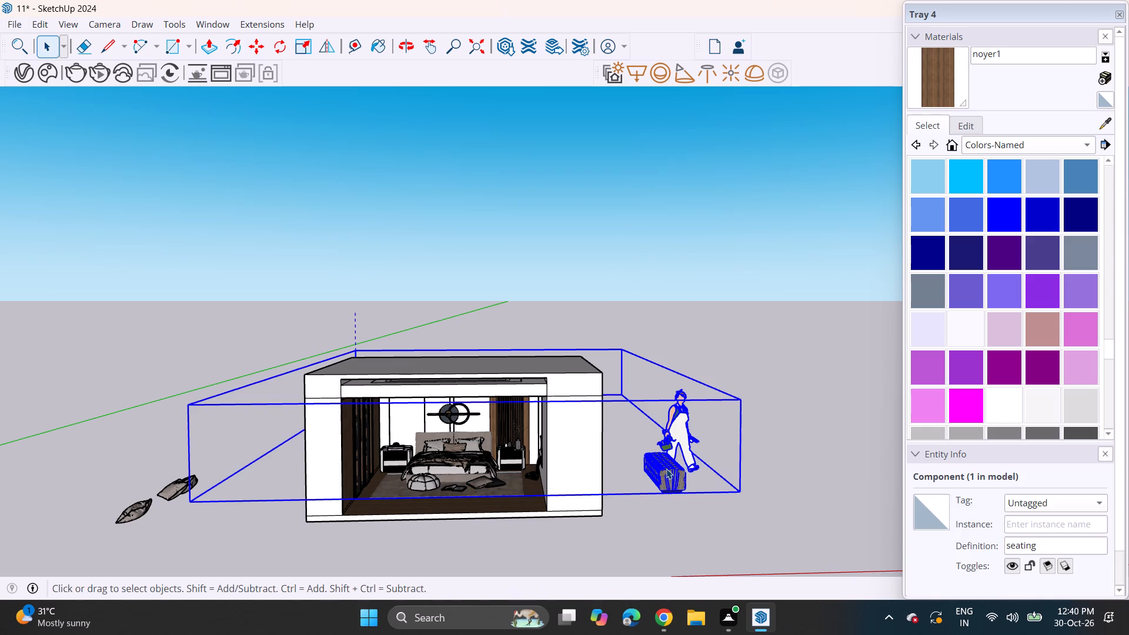
right_click(666, 469)
click(699, 182)
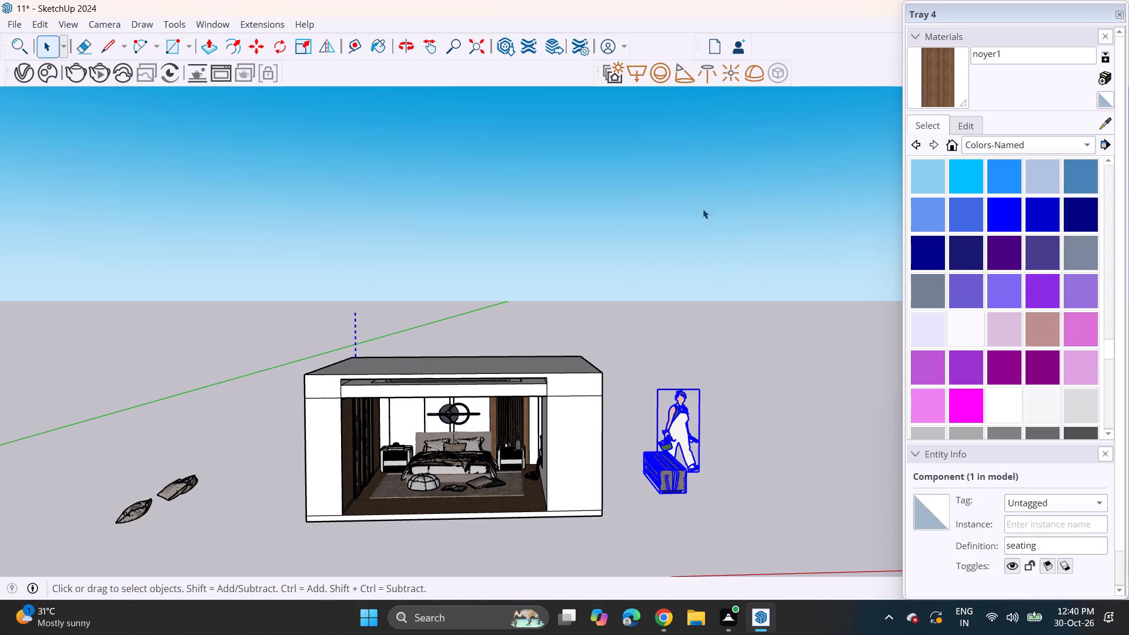
Rotate the tufted bench a quarter turn on the ground plane so its length runs parallel to the bed's foot.
click(672, 484)
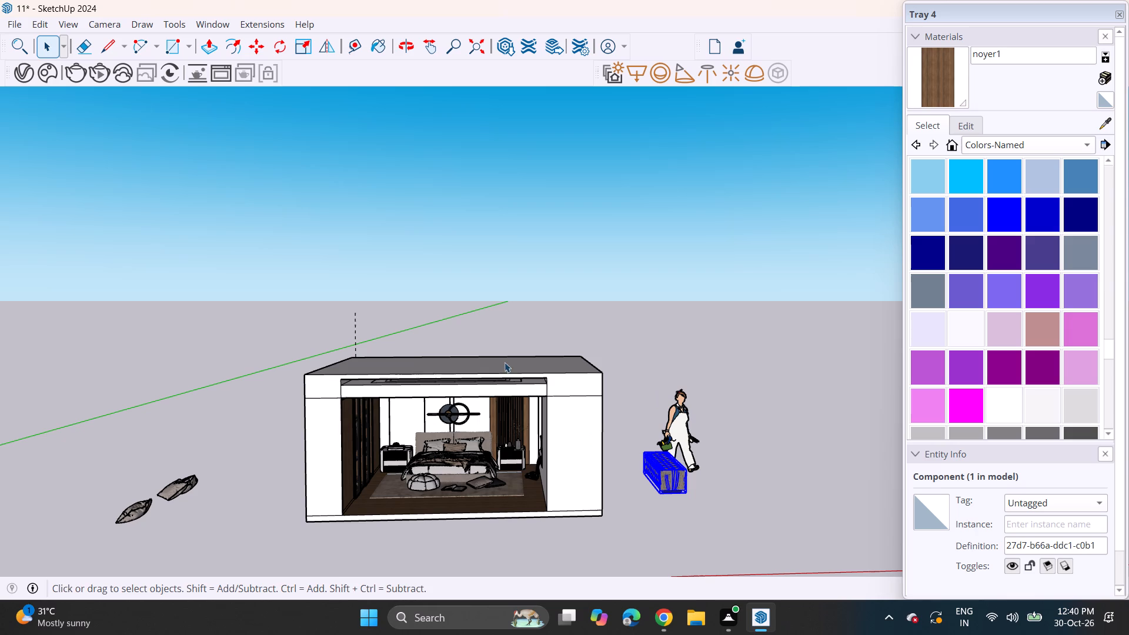
click(278, 51)
scroll(540, 444, down, 5)
middle_drag(566, 472, 567, 488)
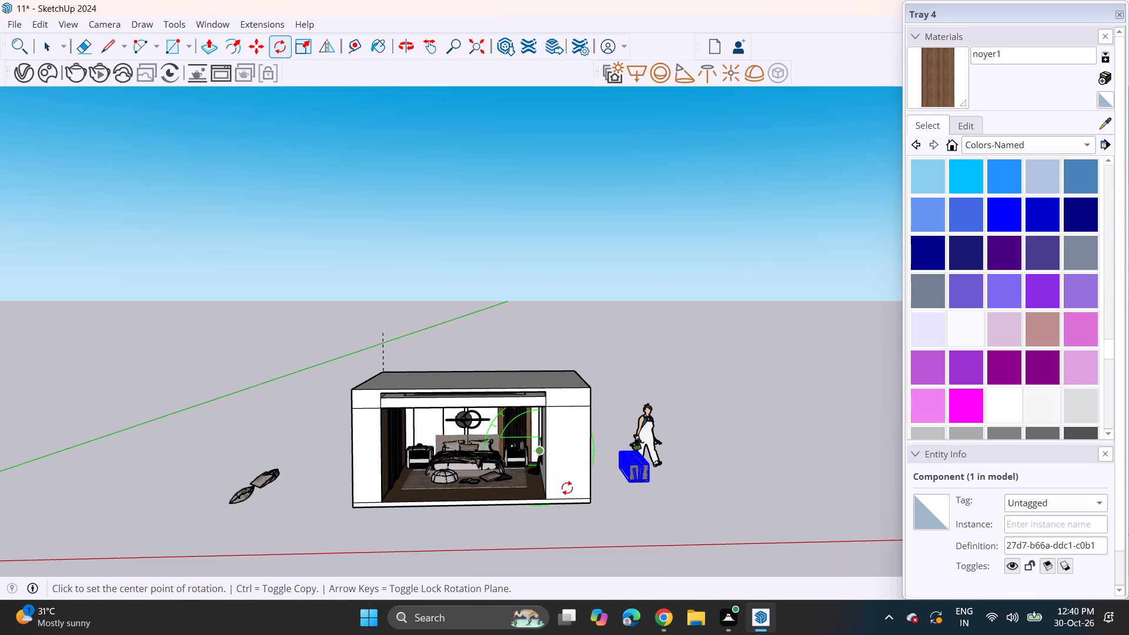
middle_drag(567, 488, 575, 523)
scroll(607, 495, down, 1)
middle_drag(607, 496, 615, 547)
click(621, 547)
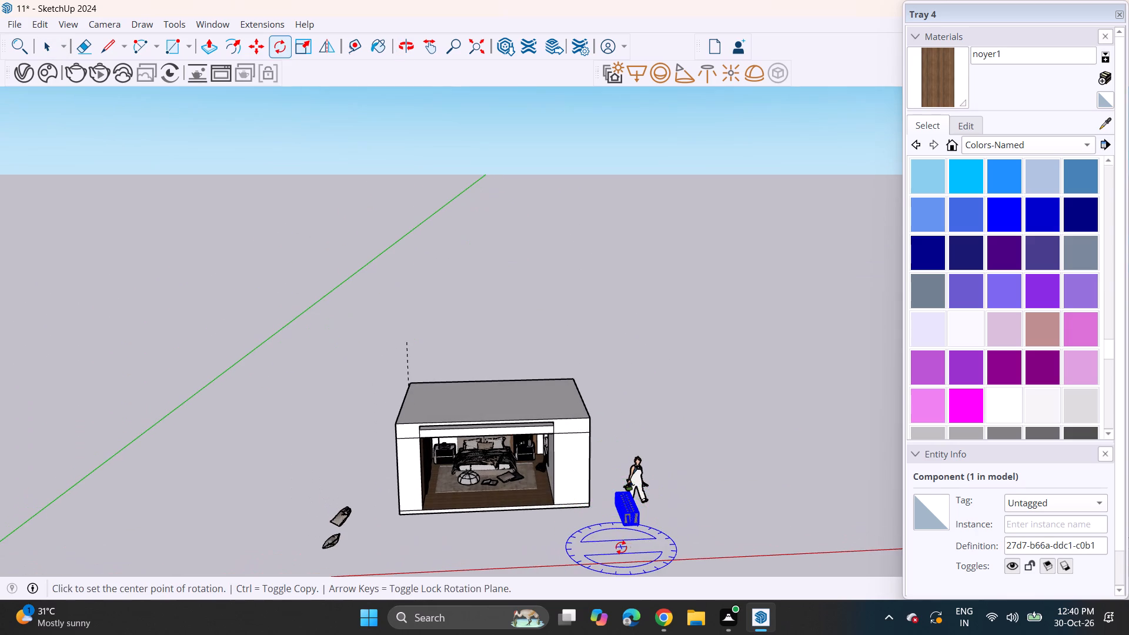
click(664, 547)
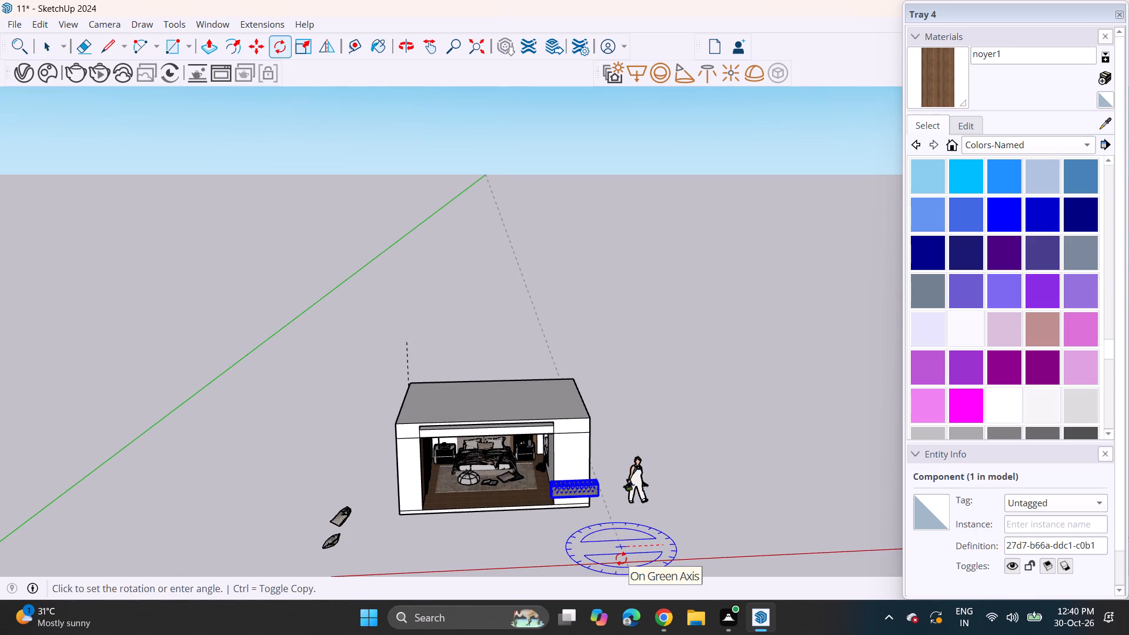
click(621, 559)
Move the tufted bench into the bedroom and place it on the rug in front of the foot of the bed.
scroll(587, 503, up, 15)
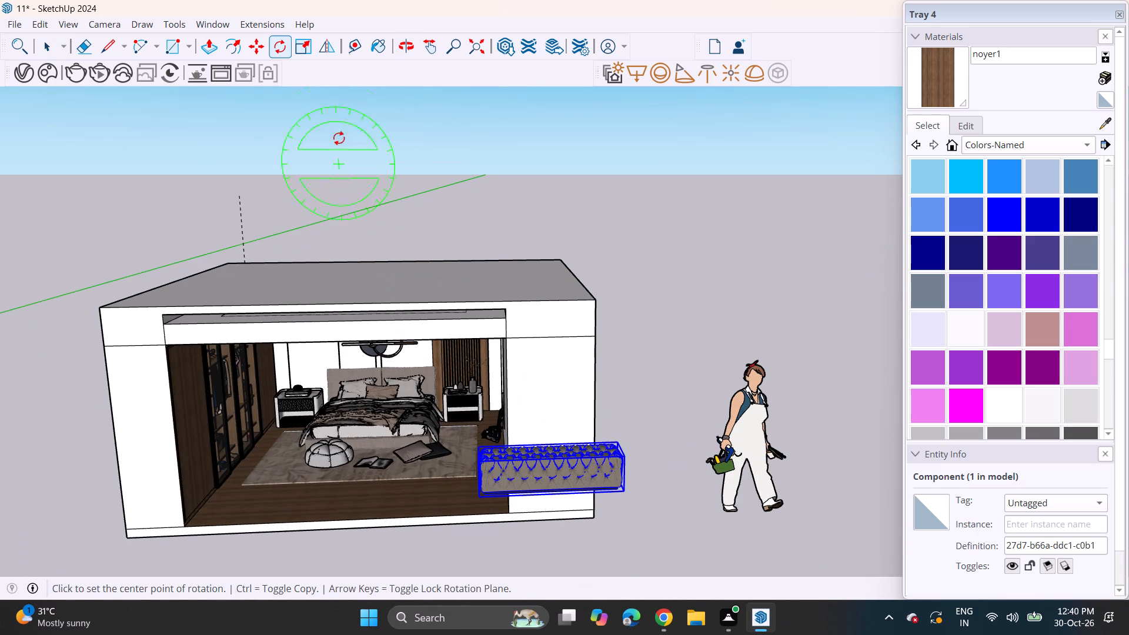
click(248, 51)
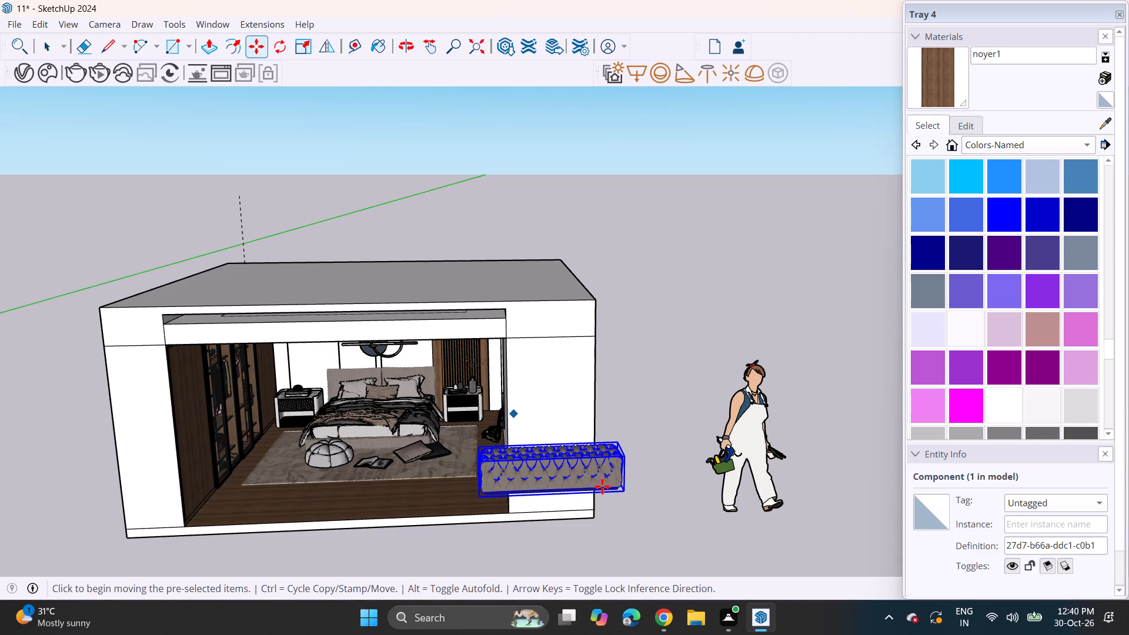
click(630, 495)
scroll(454, 463, up, 4)
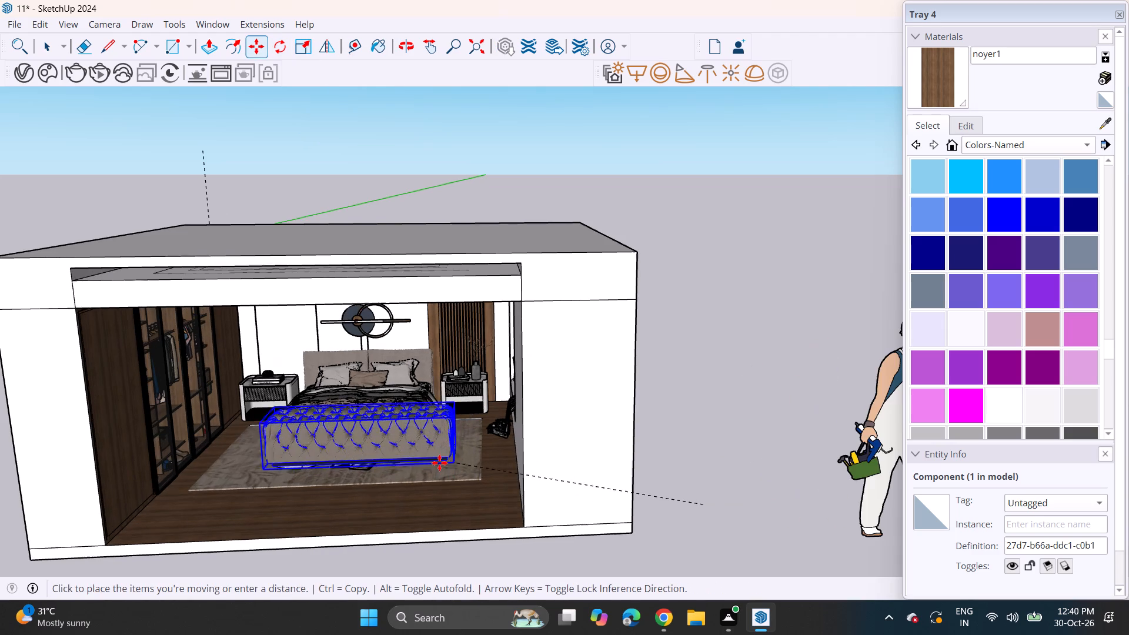
scroll(405, 475, up, 5)
middle_drag(406, 469, 419, 442)
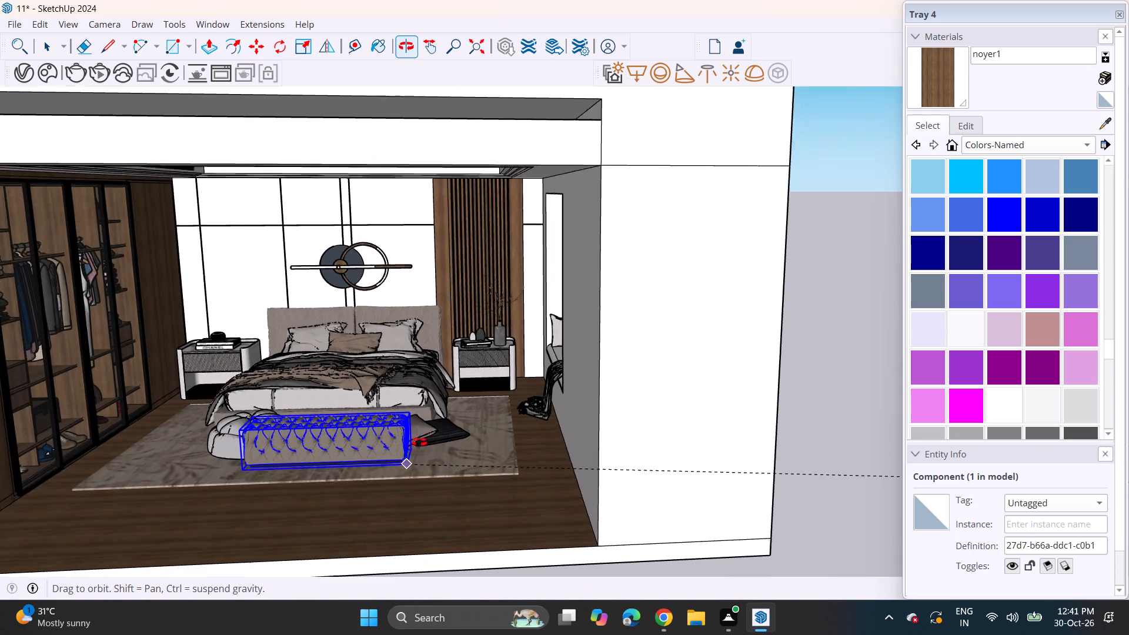
middle_drag(419, 442, 419, 439)
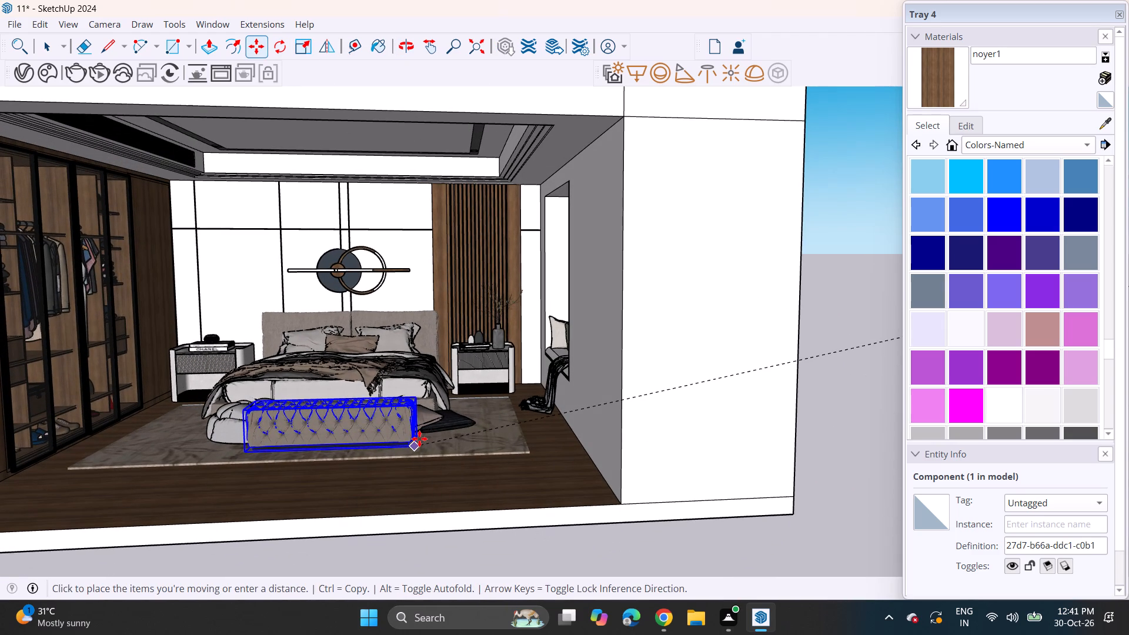
middle_drag(419, 439, 497, 435)
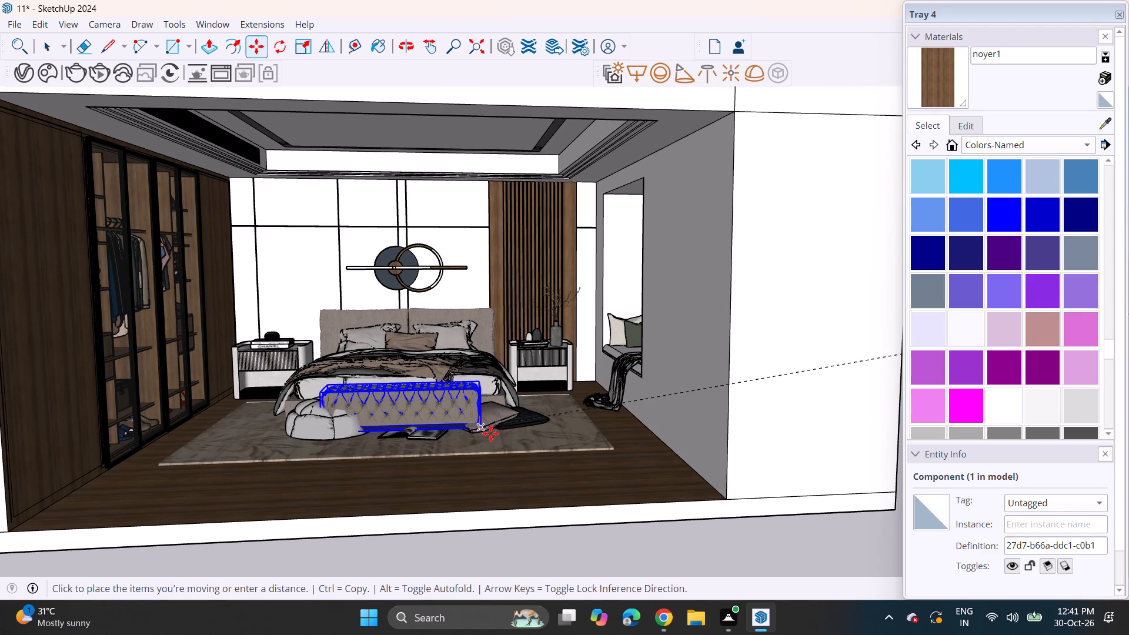
click(502, 450)
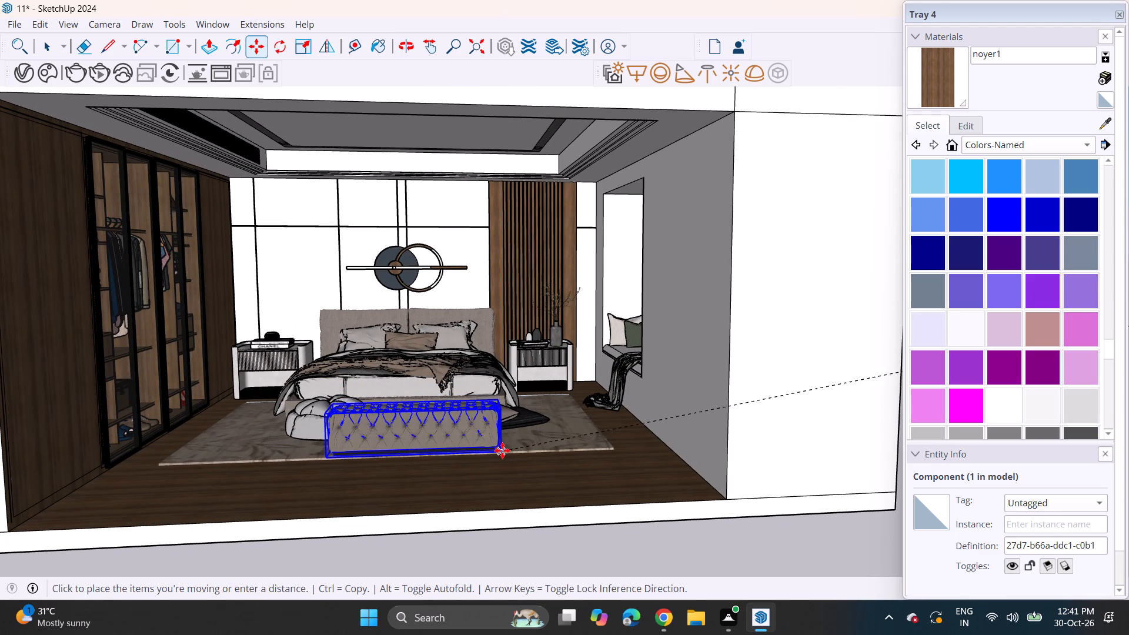
key(space)
click(545, 493)
Examine the bench's placement at the foot of the bed from the front of the room.
middle_drag(487, 436, 490, 420)
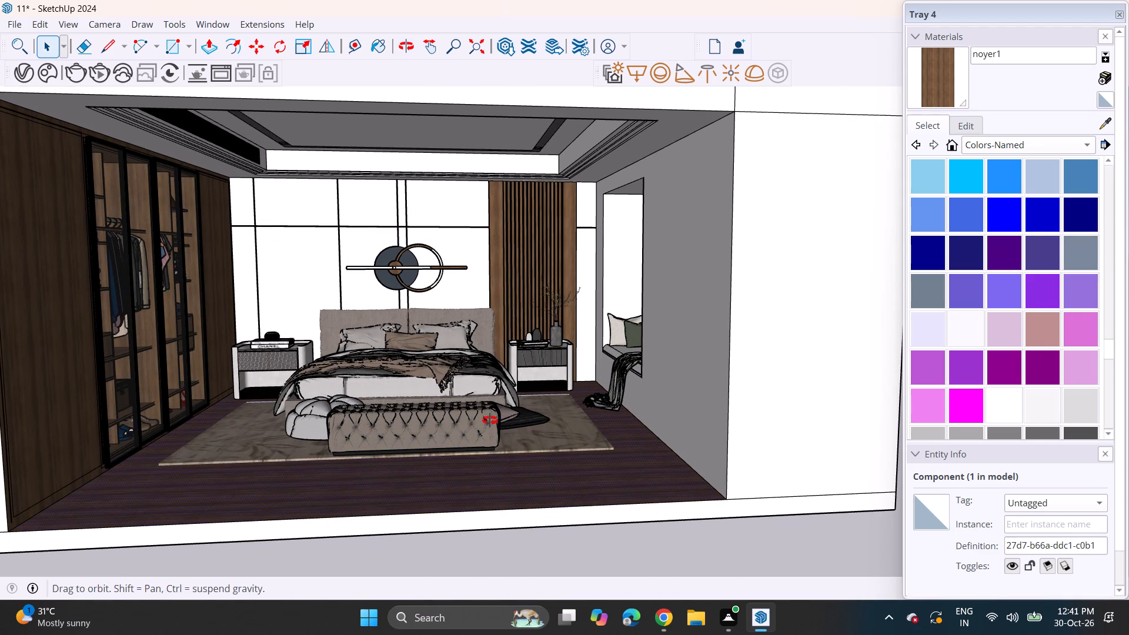
middle_drag(490, 420, 490, 417)
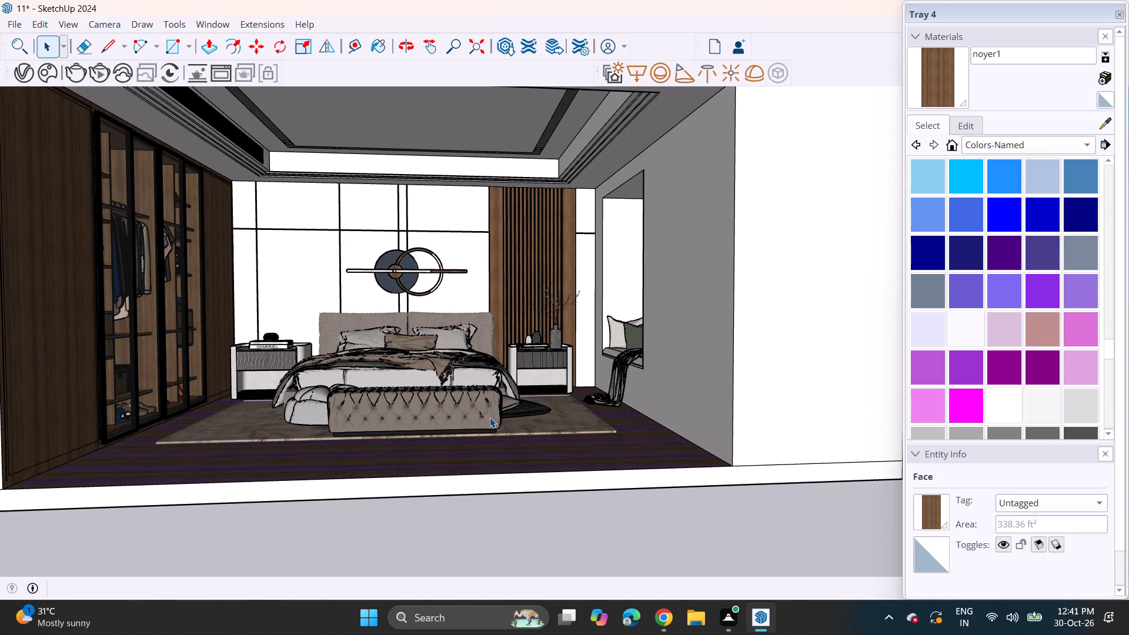
scroll(463, 405, down, 2)
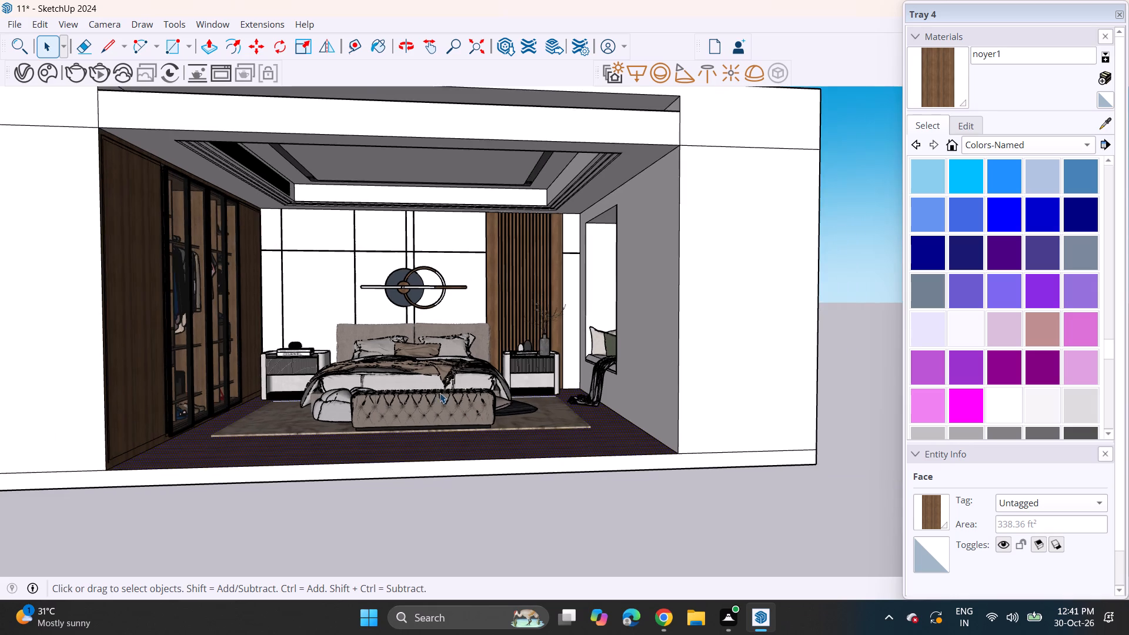
shift+middle_drag(440, 393, 509, 434)
middle_drag(502, 436, 486, 427)
scroll(465, 413, up, 2)
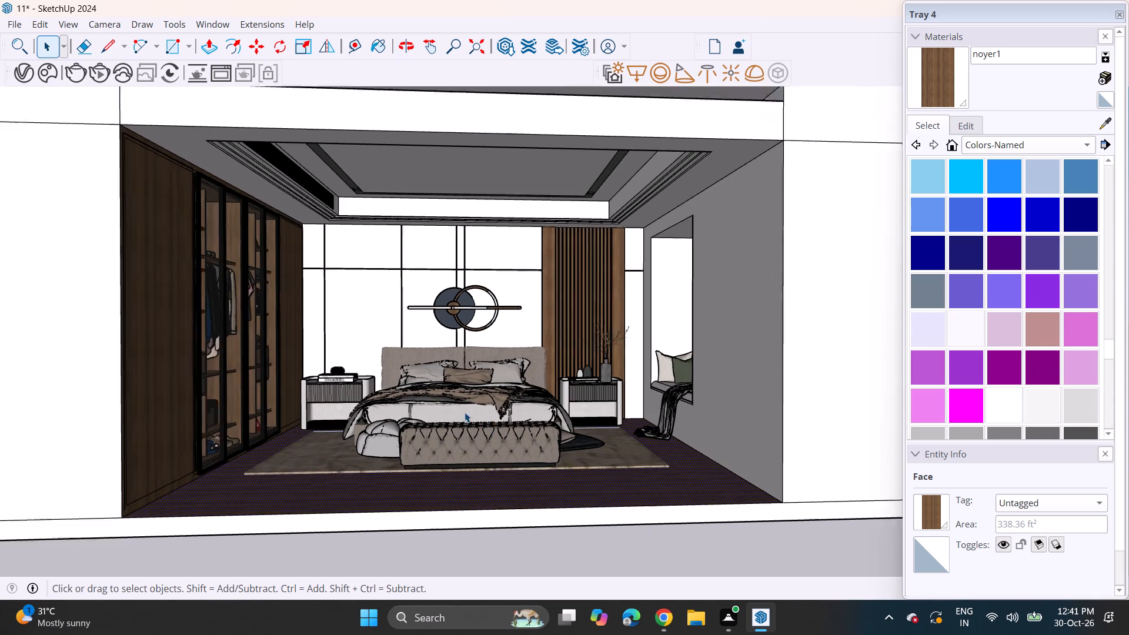
middle_drag(467, 412, 515, 418)
middle_drag(503, 418, 459, 410)
shift+middle_drag(469, 413, 497, 422)
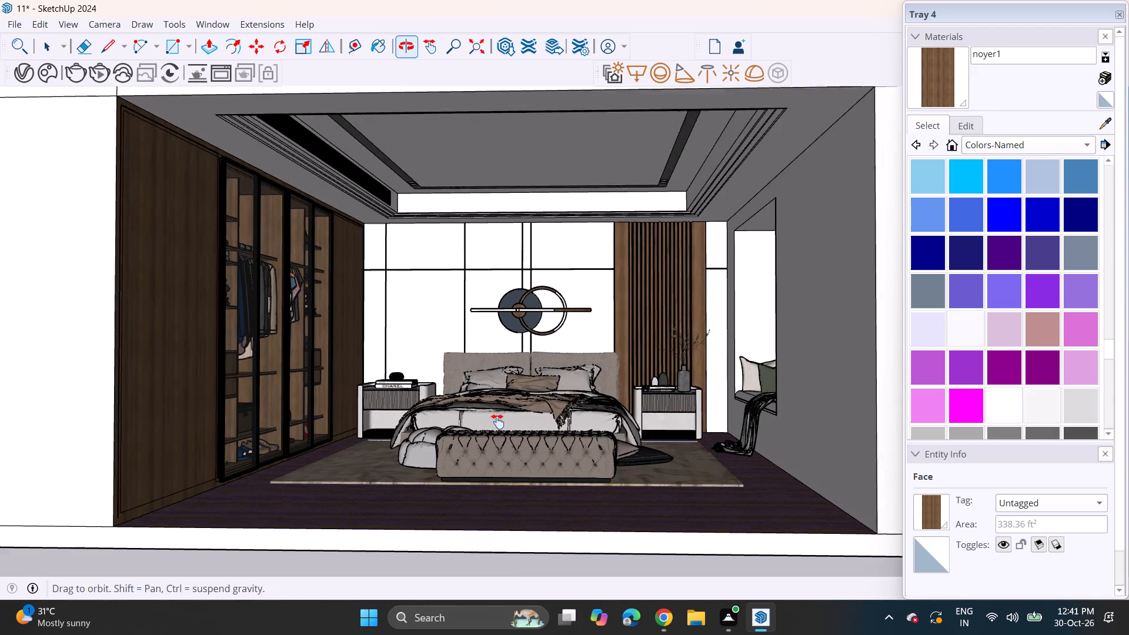
shift+middle_drag(497, 422, 512, 427)
middle_drag(518, 428, 533, 426)
scroll(549, 426, up, 2)
shift+middle_drag(552, 427, 551, 449)
middle_click(551, 449)
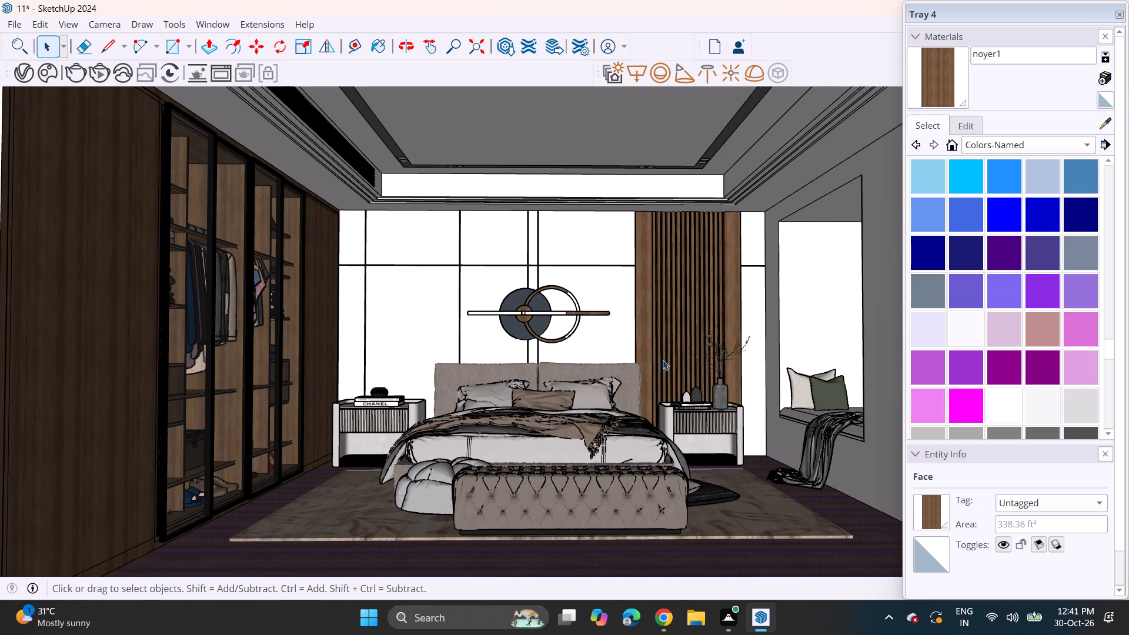
Explode the decor group on the nightstand in front of the slatted wood panel.
scroll(767, 387, up, 3)
scroll(674, 398, up, 4)
click(664, 415)
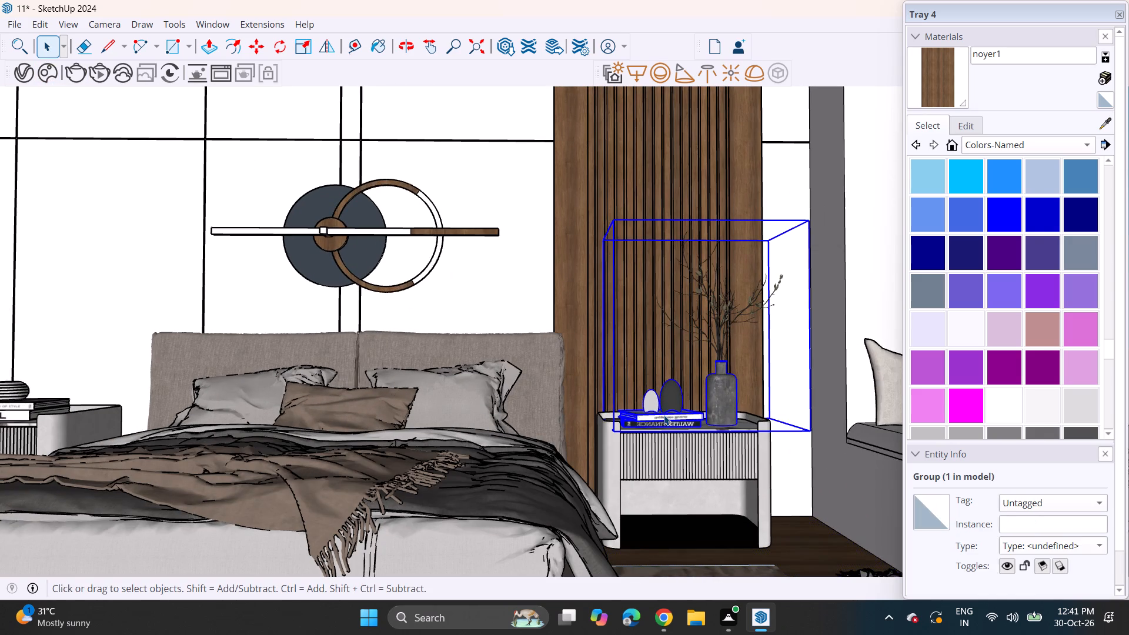
right_click(664, 415)
click(699, 215)
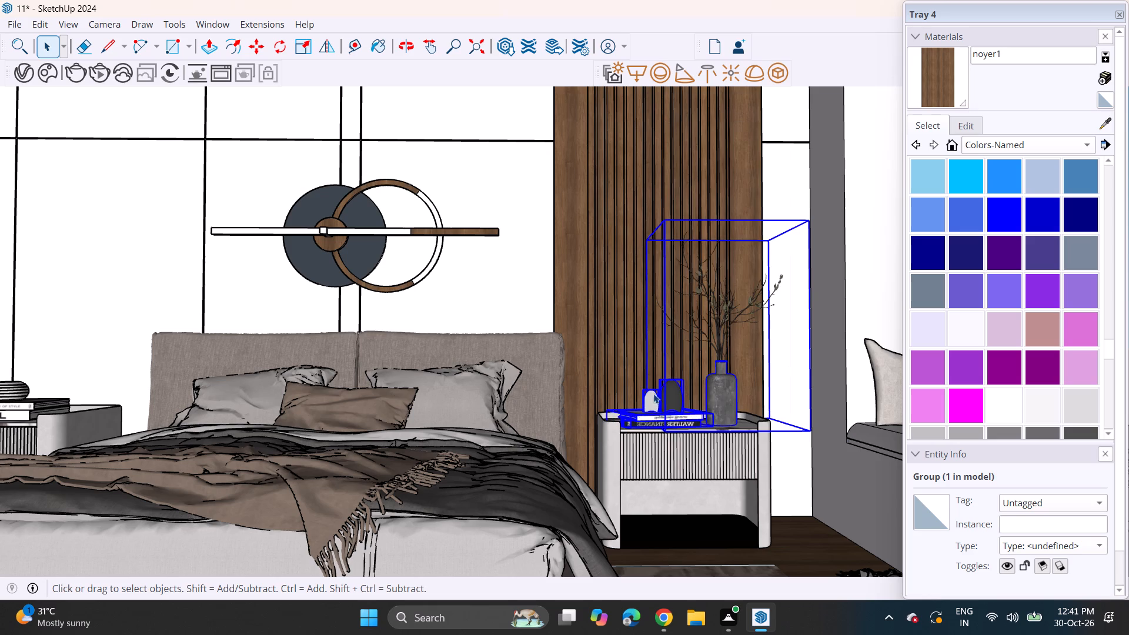
Erase the books and the dark and light egg-shaped ornaments from that nightstand, keeping the branch vase.
click(657, 417)
right_click(657, 417)
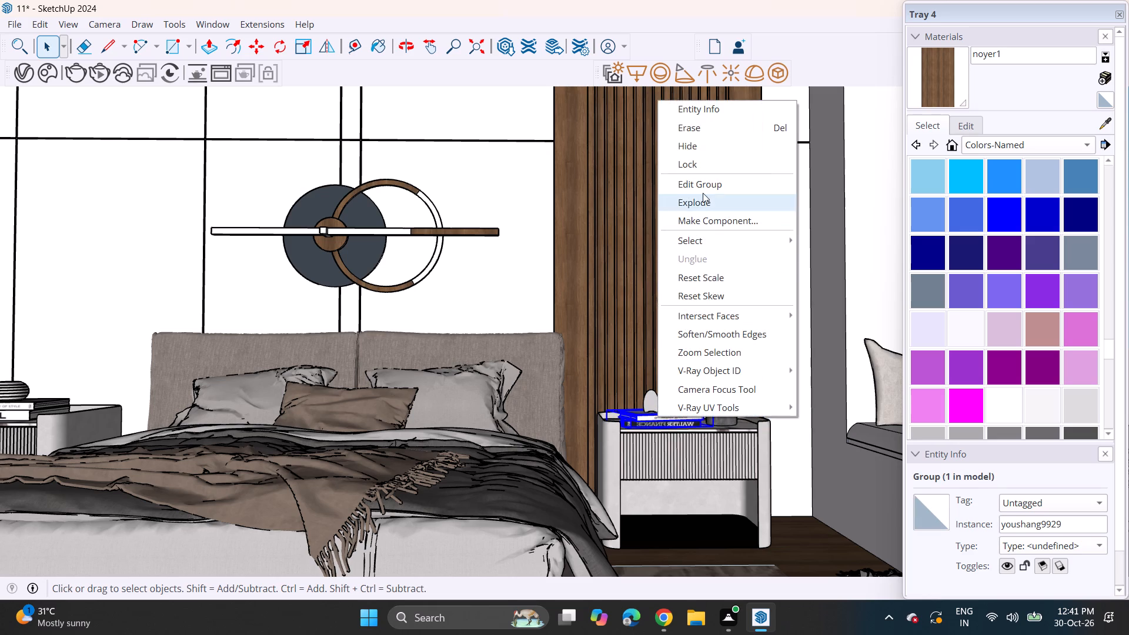
click(692, 131)
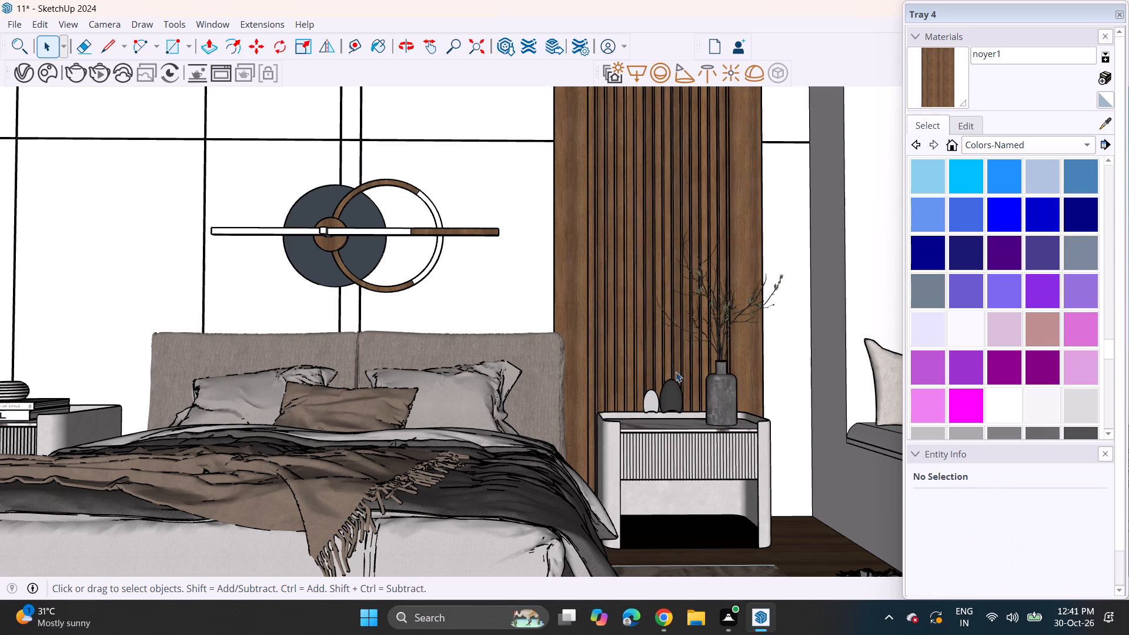
click(674, 383)
right_click(673, 383)
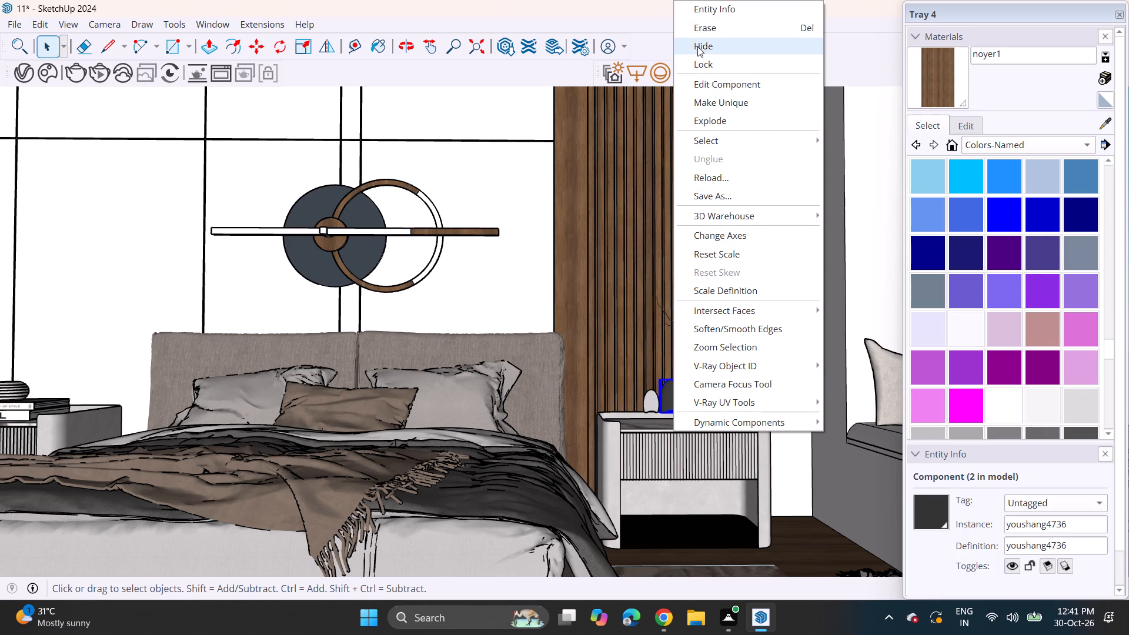
click(697, 34)
click(652, 405)
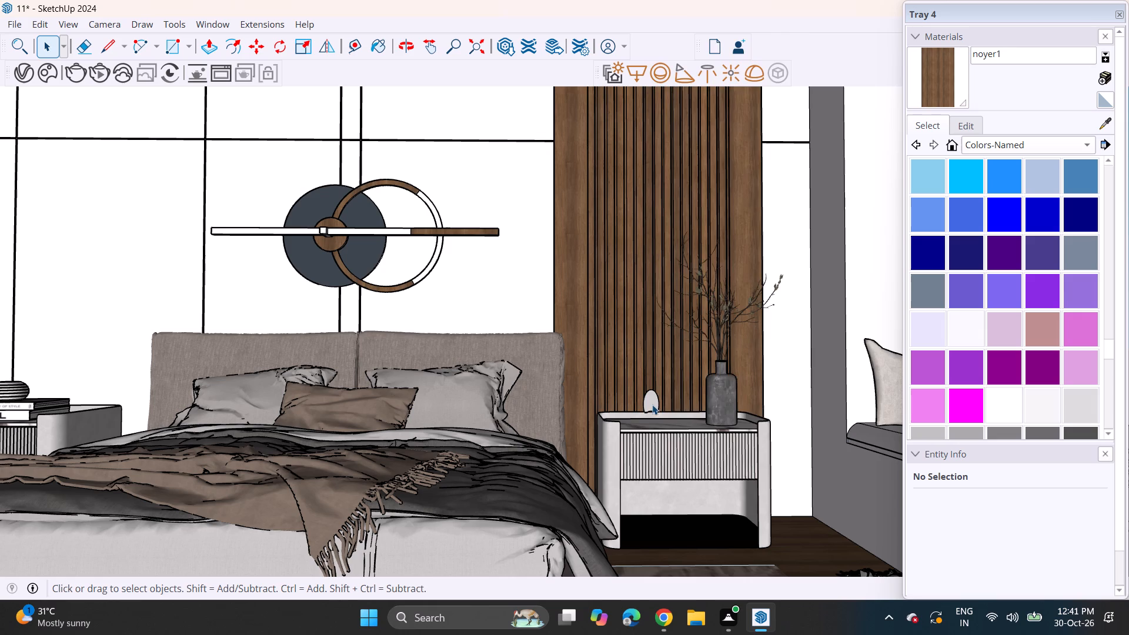
right_click(652, 405)
click(689, 28)
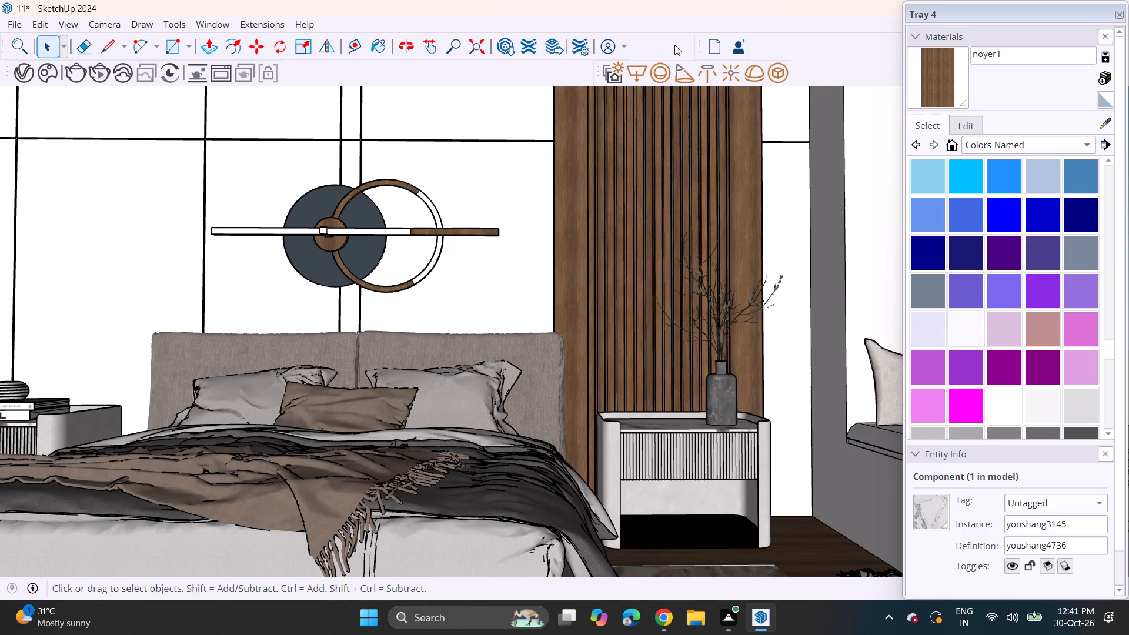
Import the lamp (1) model from Downloads and place it beside the vase on the nightstand by the slatted panel.
click(12, 22)
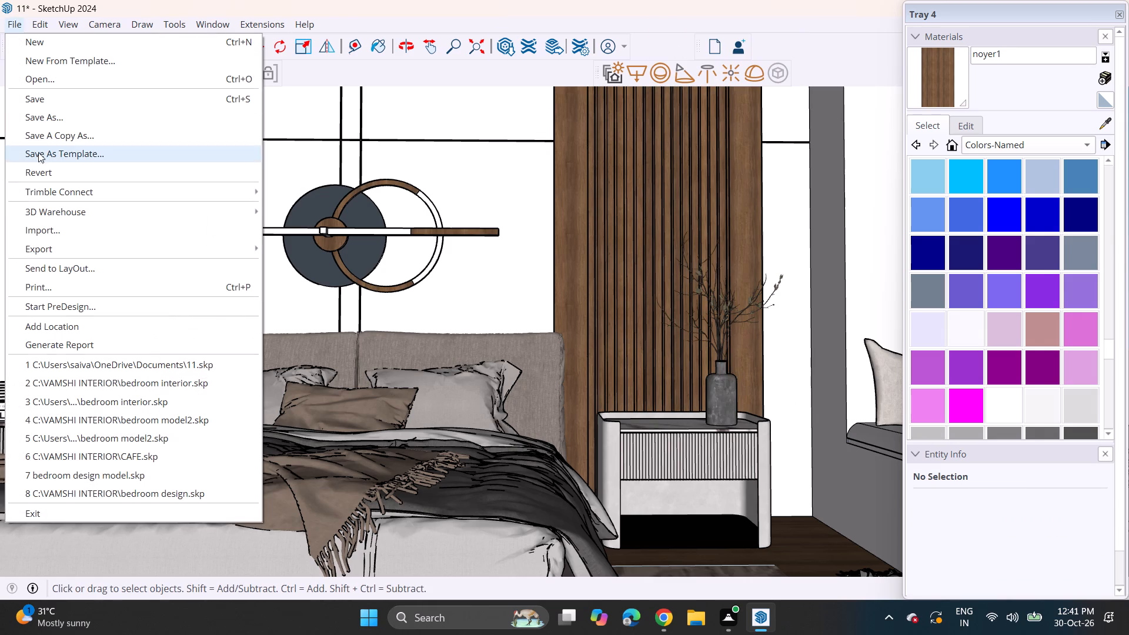
click(59, 235)
scroll(286, 233, down, 3)
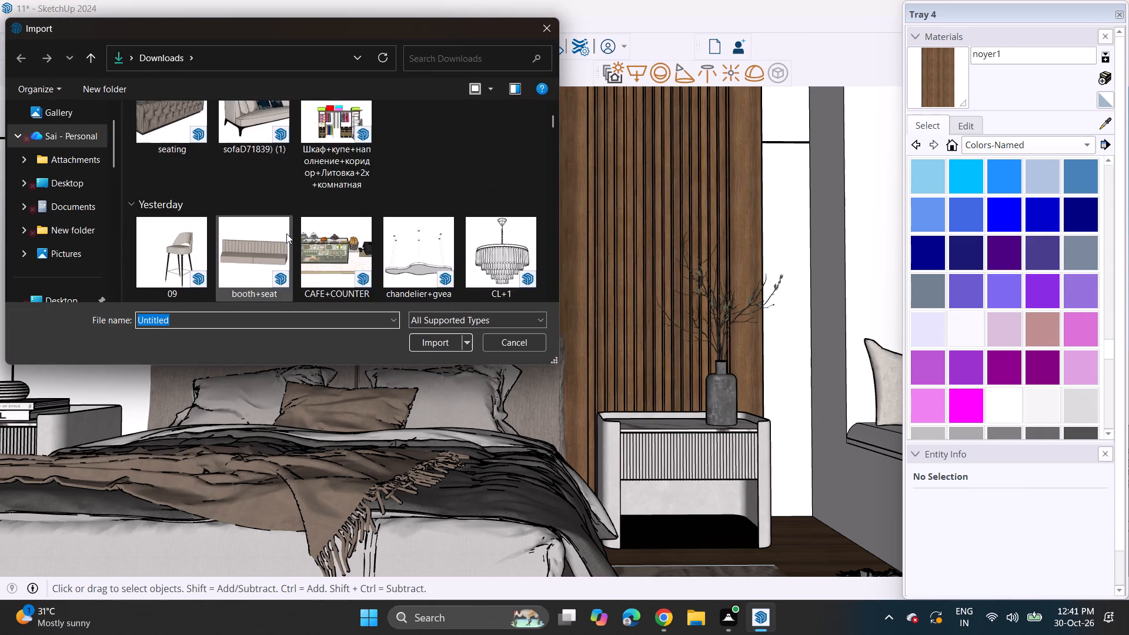
scroll(286, 233, down, 9)
scroll(286, 233, up, 6)
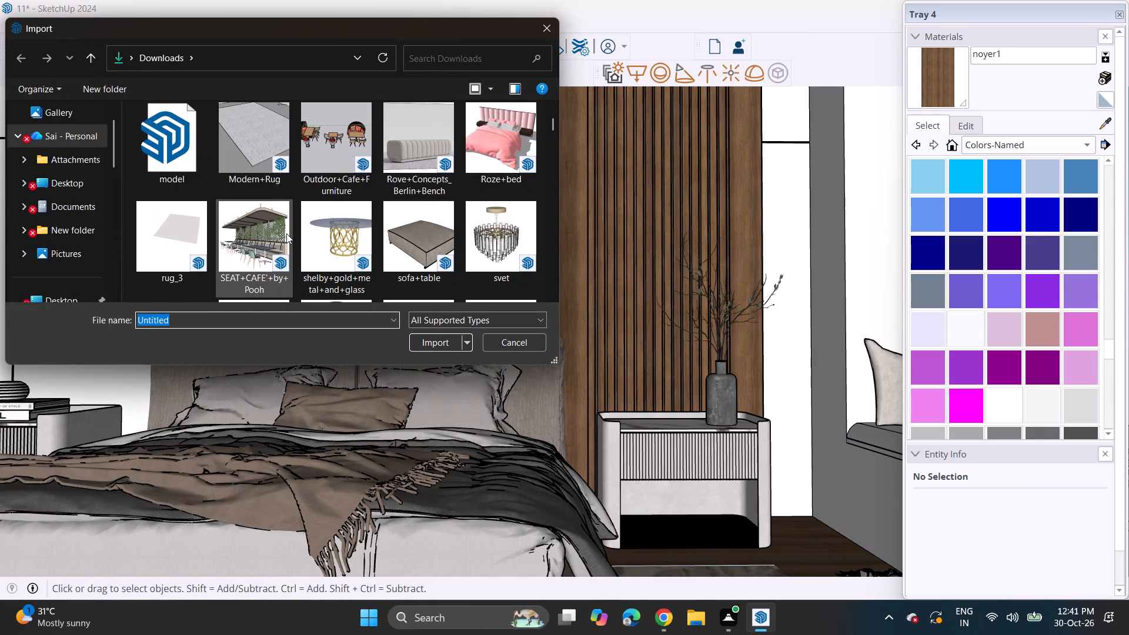
scroll(286, 233, down, 9)
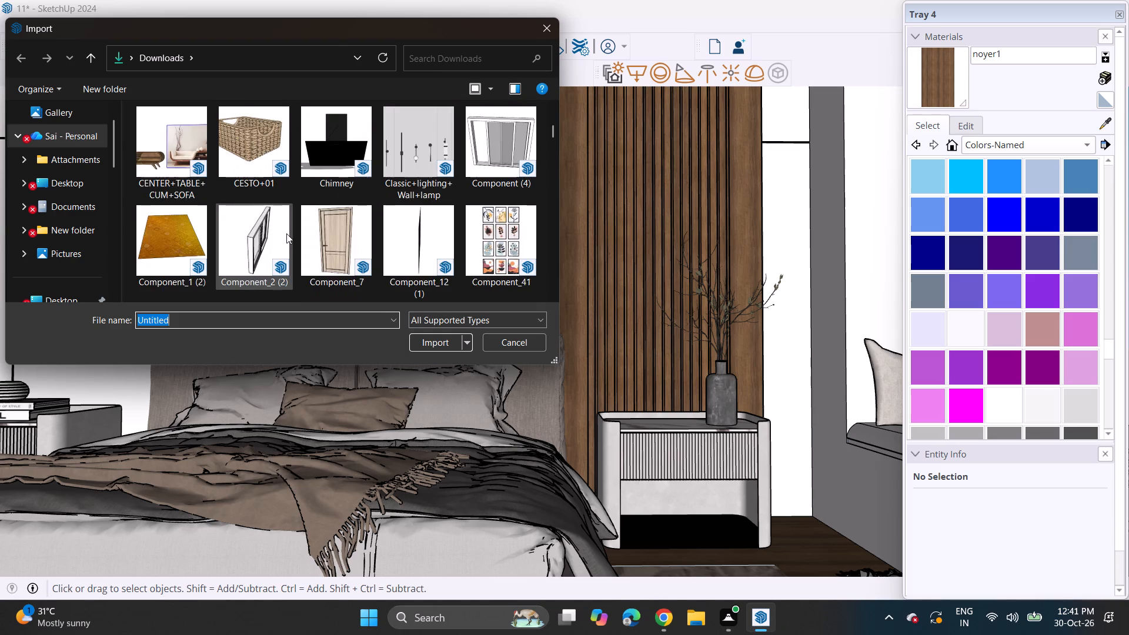
scroll(286, 233, down, 6)
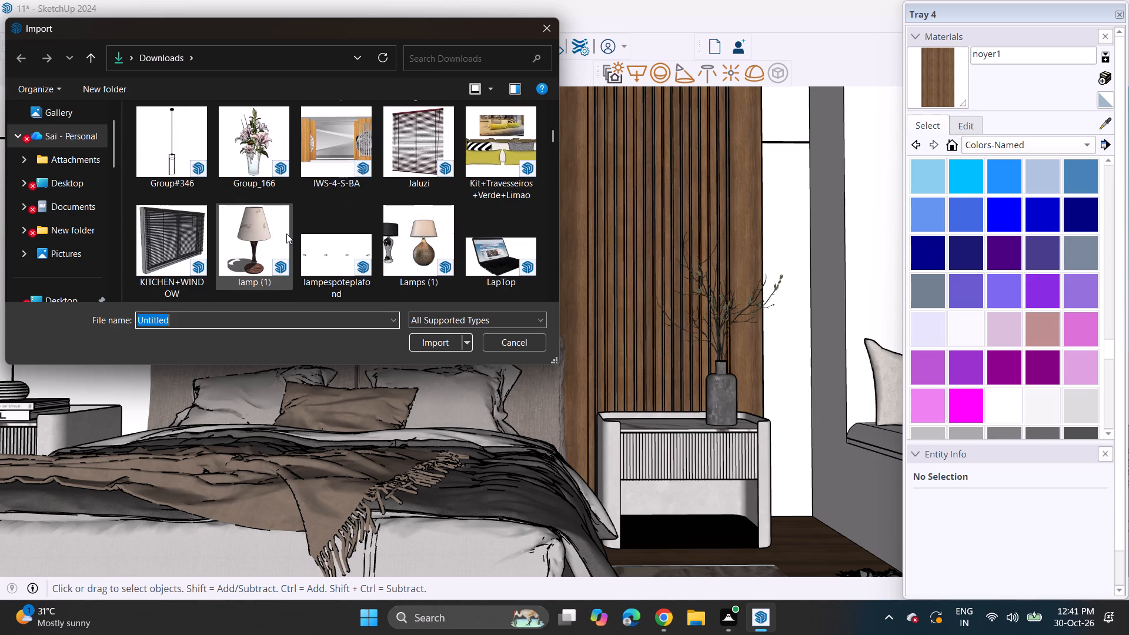
click(250, 246)
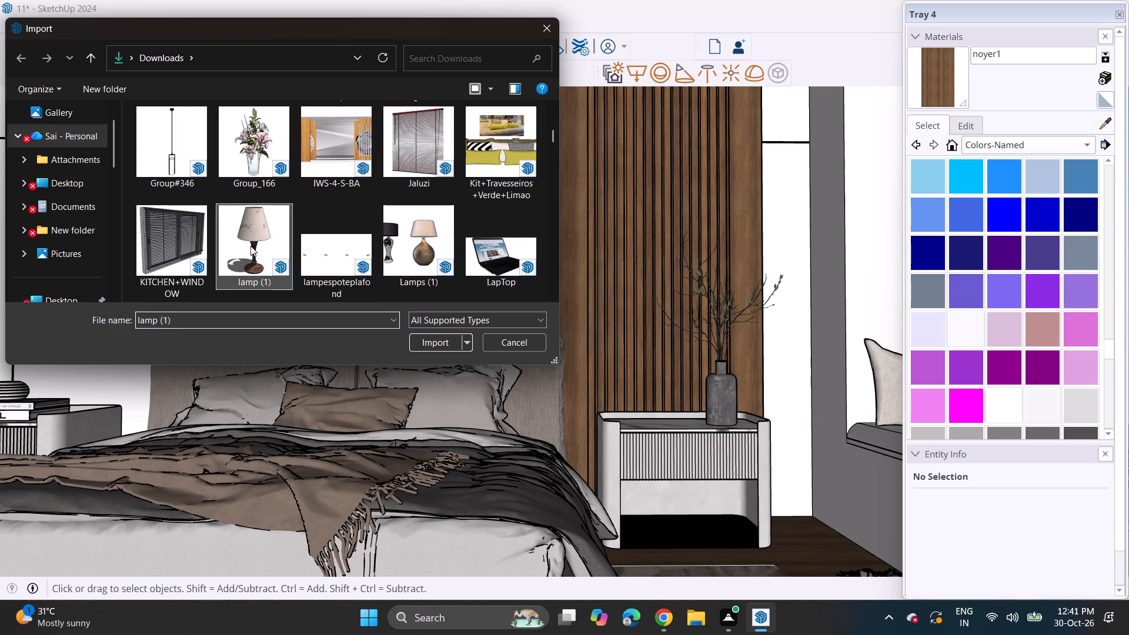
click(426, 345)
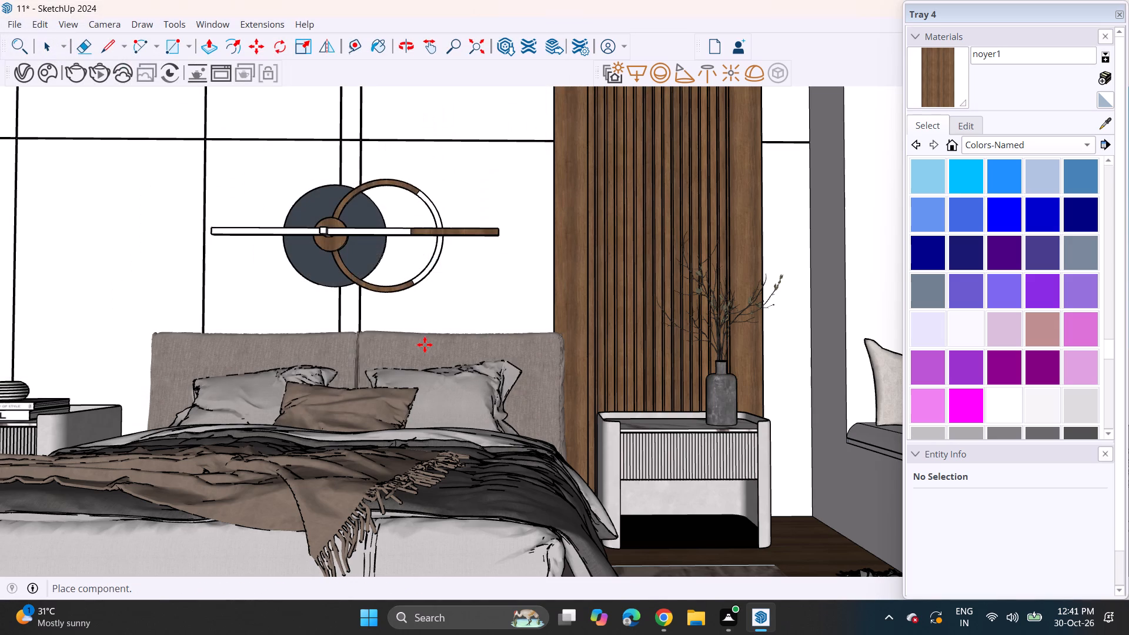
click(630, 431)
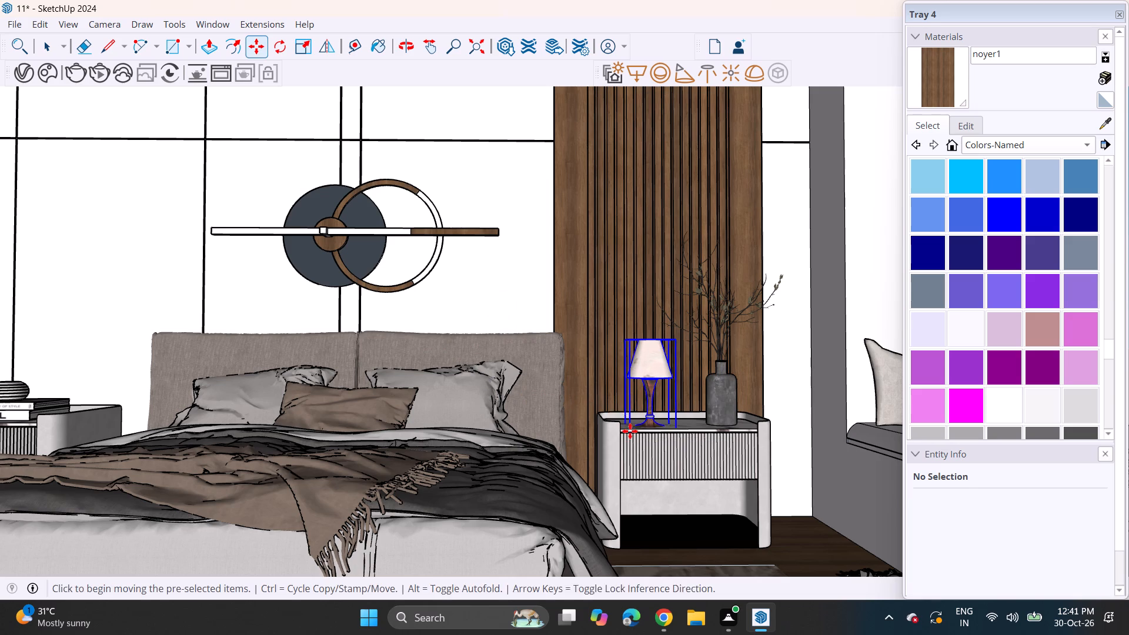
Enlarge the table lamp uniformly on the nightstand so it stands well above the vase body.
click(308, 49)
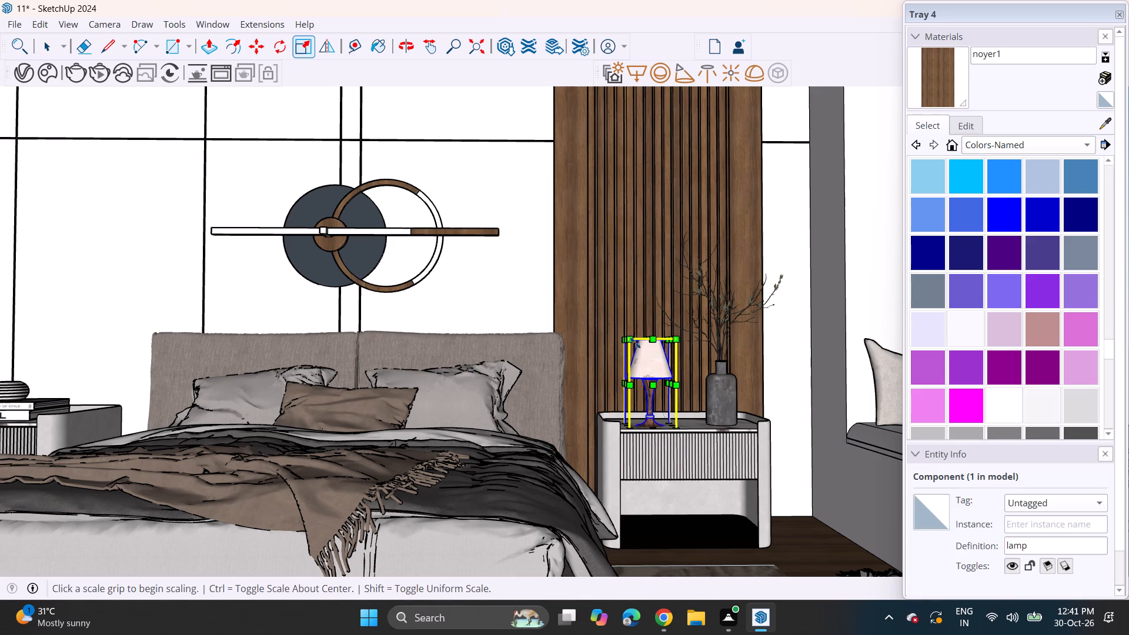
click(629, 340)
click(593, 317)
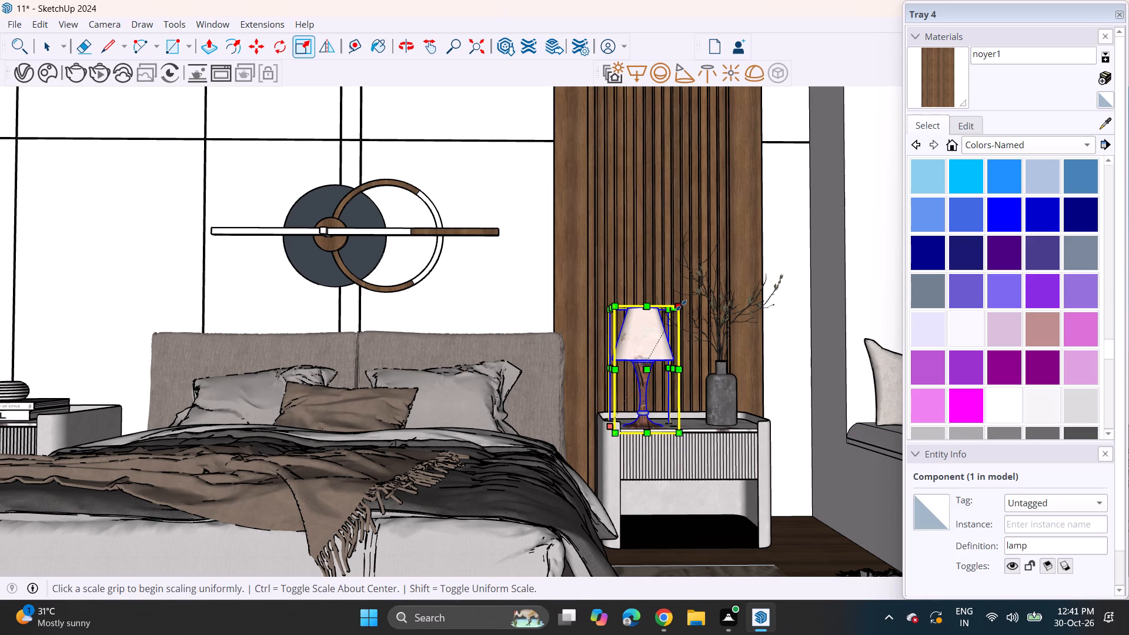
click(681, 305)
click(694, 297)
key(space)
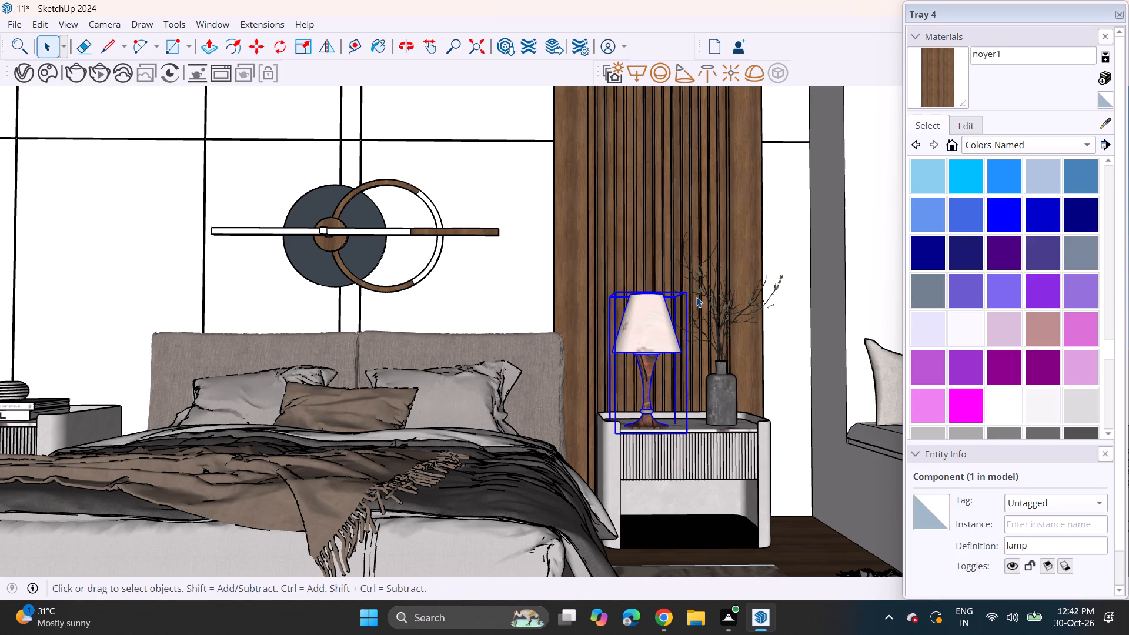
Scale the table lamp down slightly in height only, keeping its base on the nightstand.
scroll(713, 299, down, 2)
scroll(709, 299, up, 1)
scroll(708, 299, down, 12)
shift+middle_drag(605, 323, 599, 326)
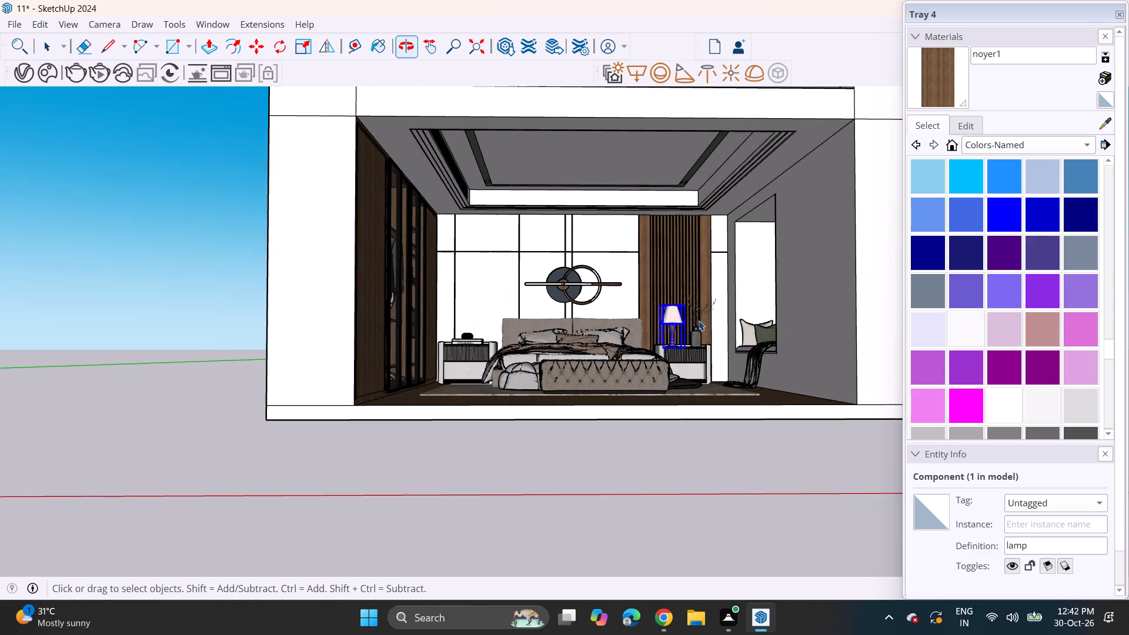
scroll(700, 320, up, 10)
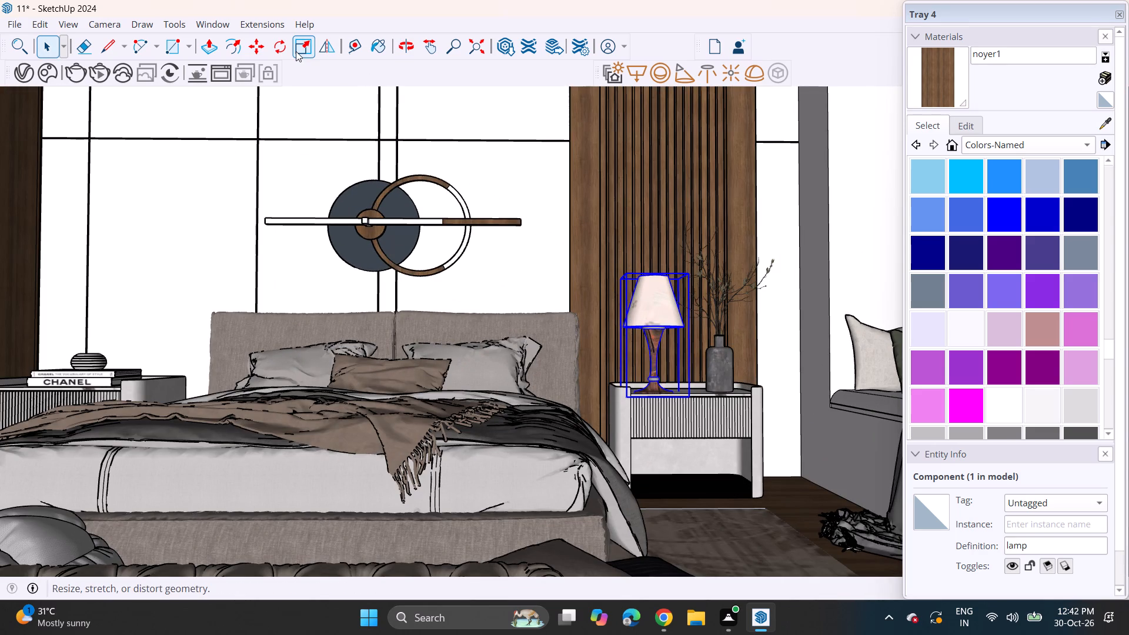
click(296, 51)
click(651, 273)
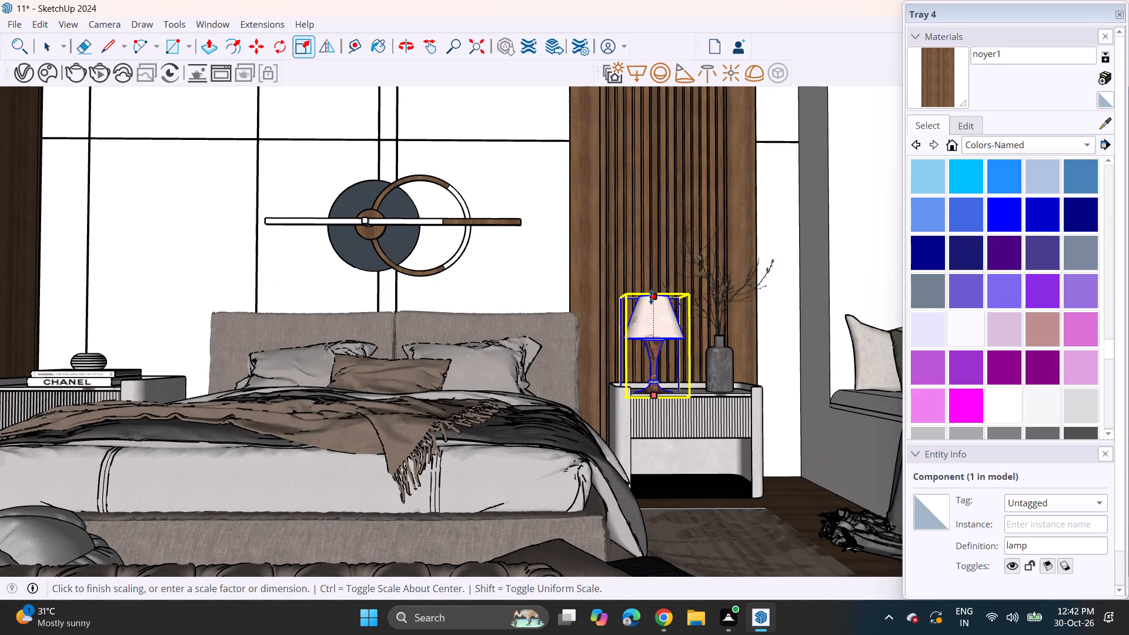
click(651, 300)
key(space)
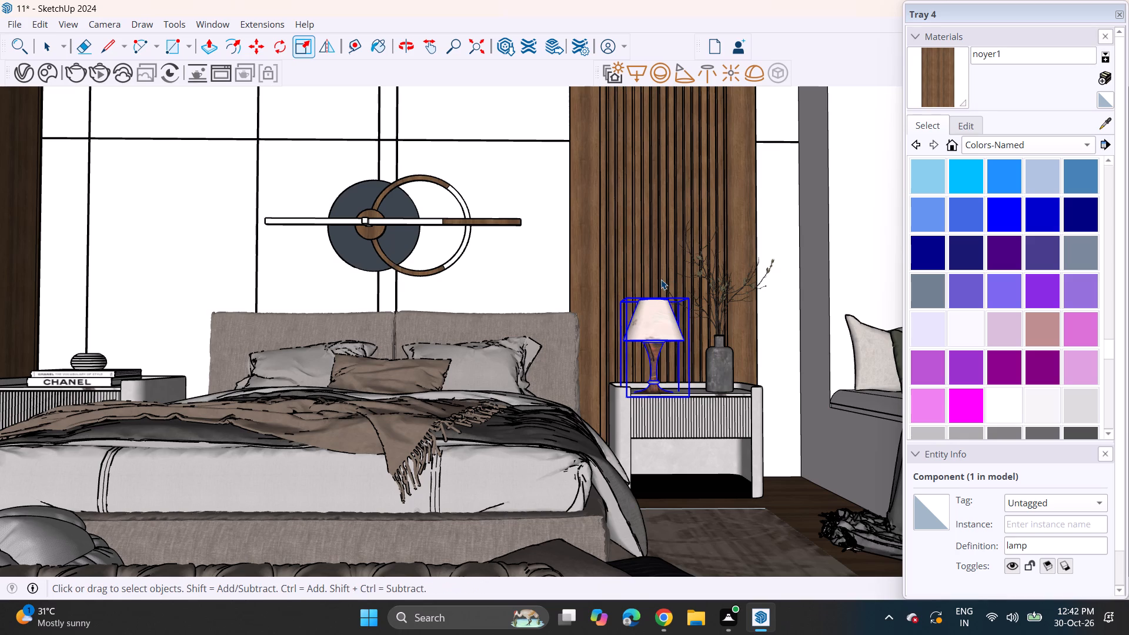
Examine the whole bedroom from the open front, checking the table lamp against the bed and surrounding furniture.
scroll(650, 279, down, 5)
scroll(612, 347, down, 3)
shift+middle_drag(597, 346, 612, 356)
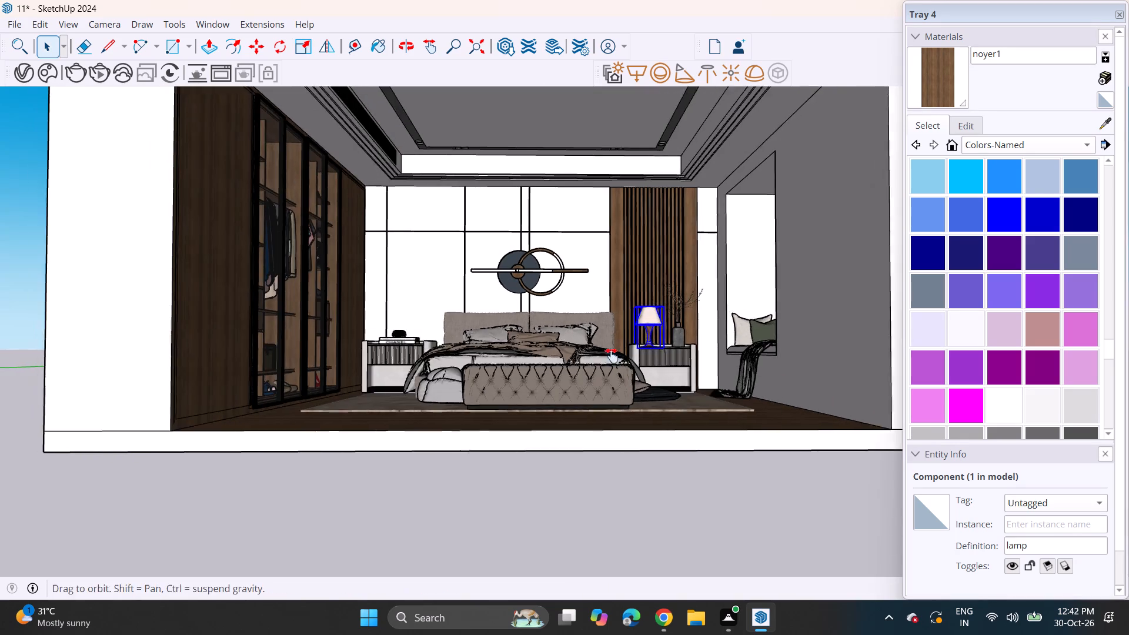
shift+middle_drag(612, 356, 615, 379)
middle_drag(572, 382, 585, 419)
middle_drag(605, 407, 549, 371)
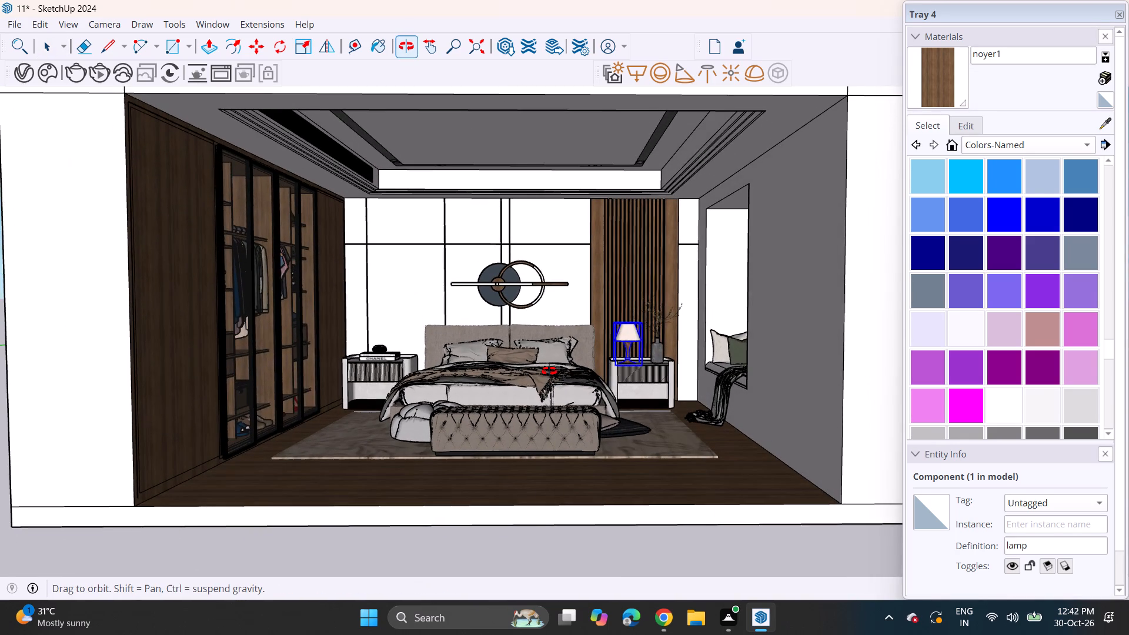
middle_drag(549, 371, 550, 371)
scroll(378, 450, down, 5)
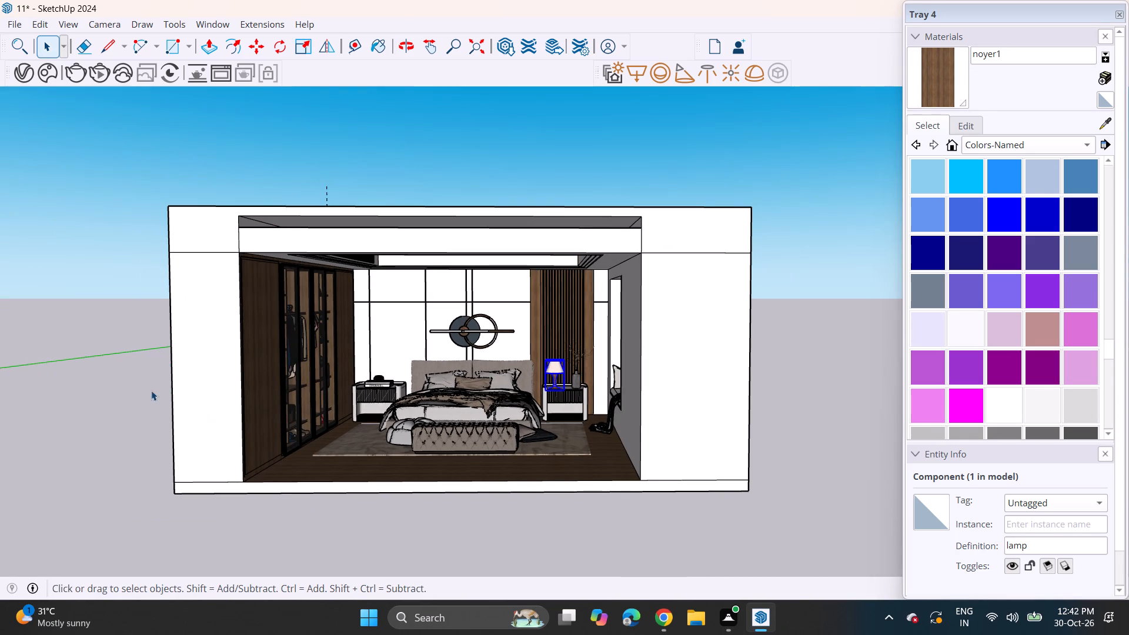
click(158, 393)
scroll(463, 421, up, 6)
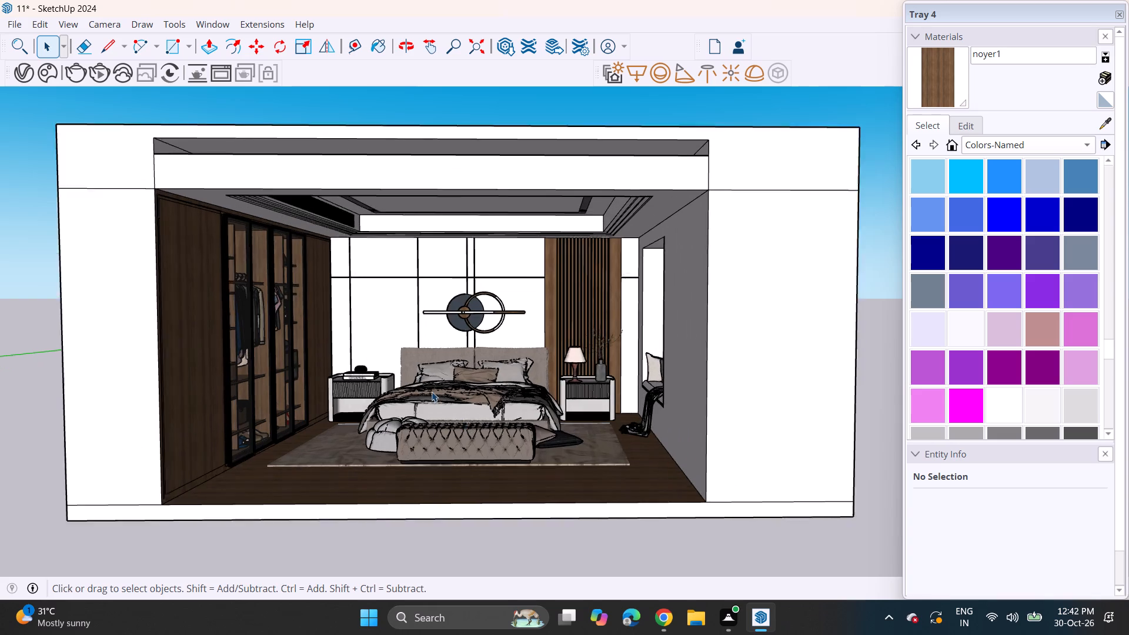
middle_drag(413, 357, 455, 389)
scroll(452, 386, up, 1)
middle_drag(455, 376, 468, 337)
scroll(465, 340, up, 2)
middle_drag(441, 340, 429, 336)
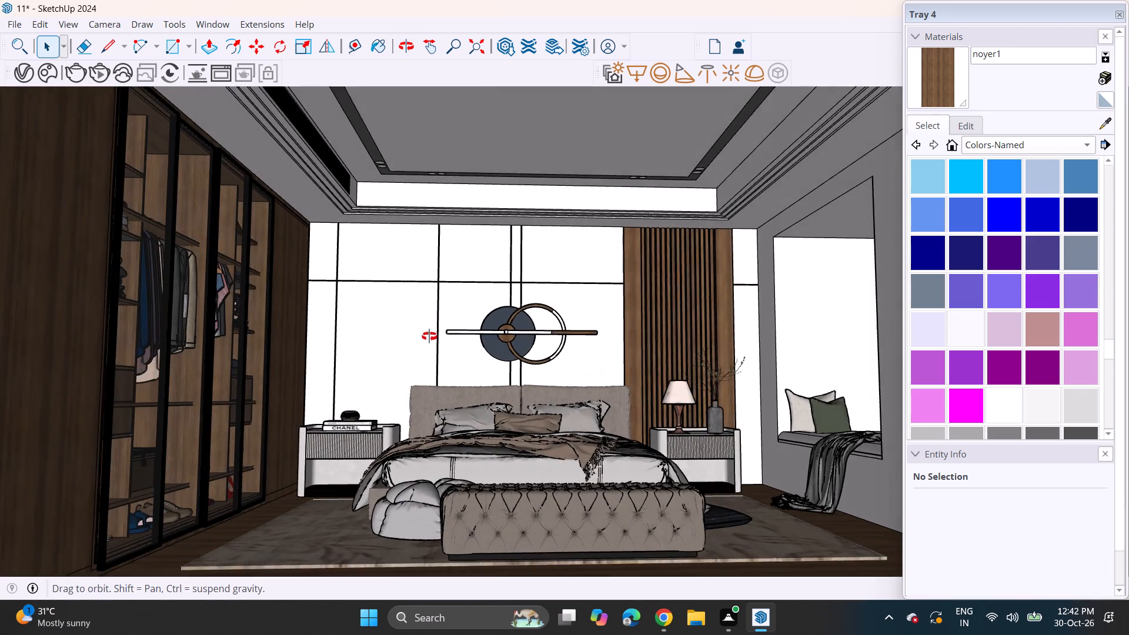
middle_drag(429, 336, 429, 335)
scroll(429, 335, up, 1)
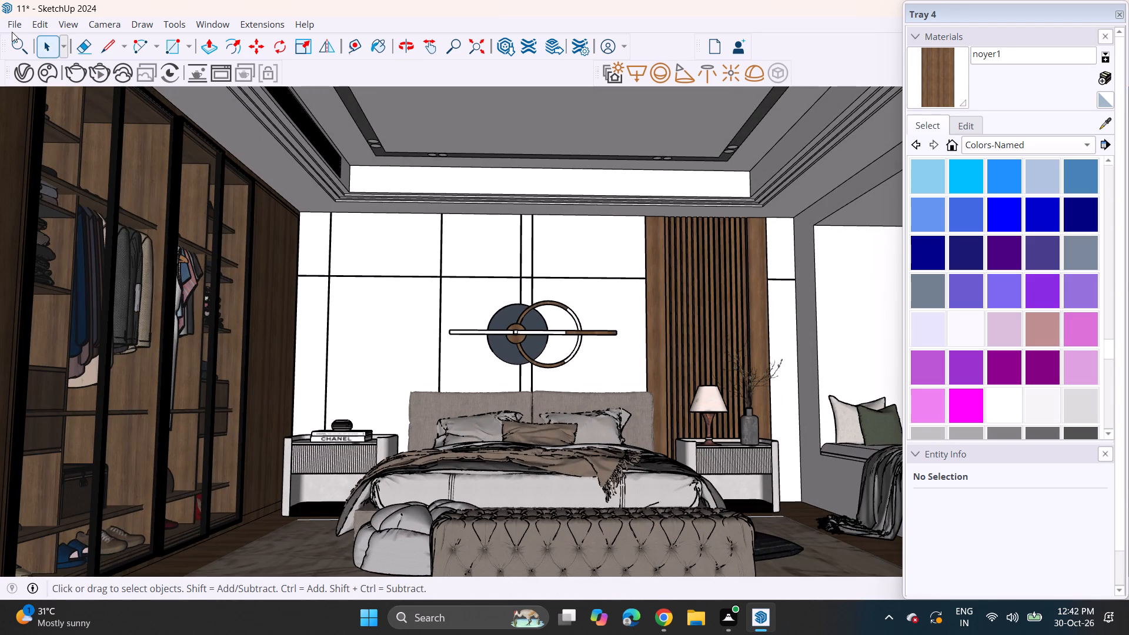
Import the flume50pendantlamp model from Downloads and place it above the nightstand on the wardrobe side of the bed.
click(16, 20)
click(72, 227)
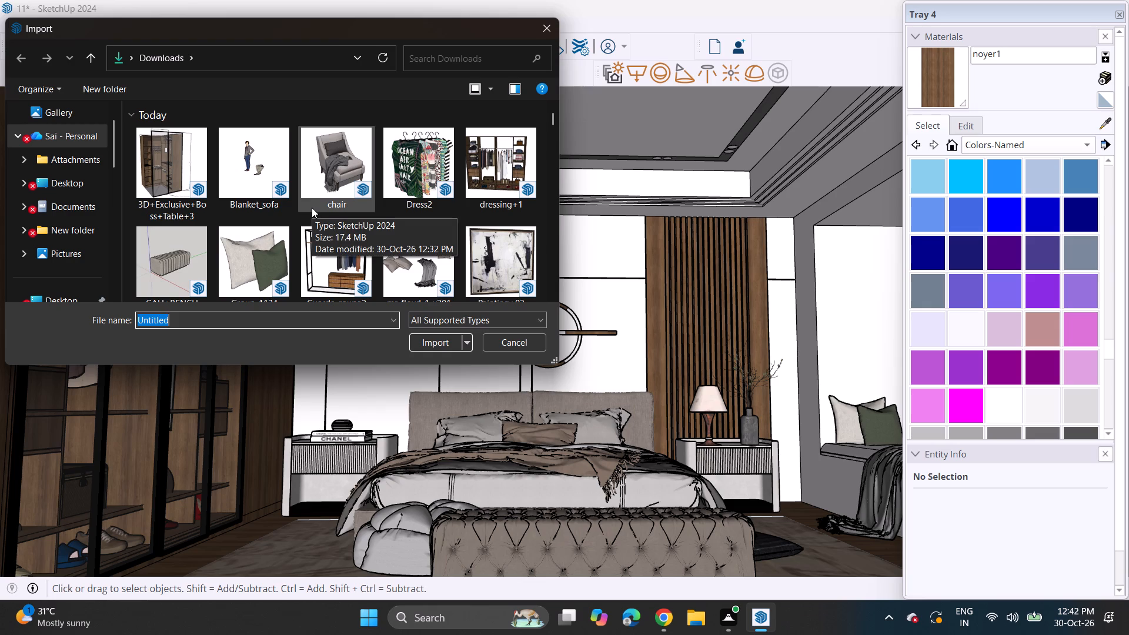
scroll(312, 208, down, 7)
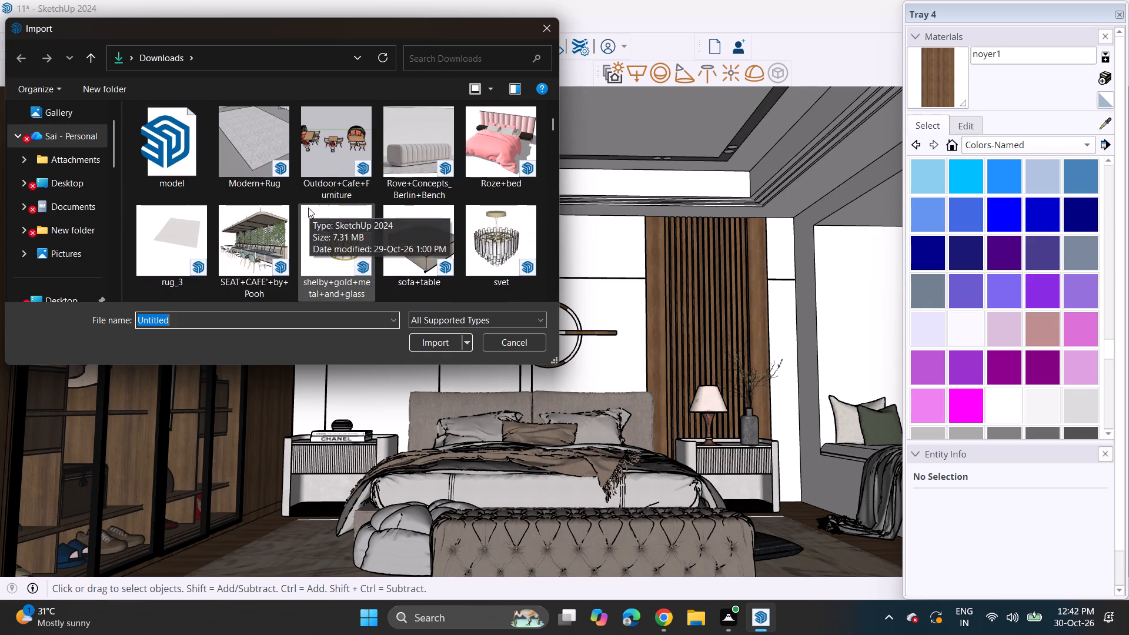
scroll(308, 208, down, 7)
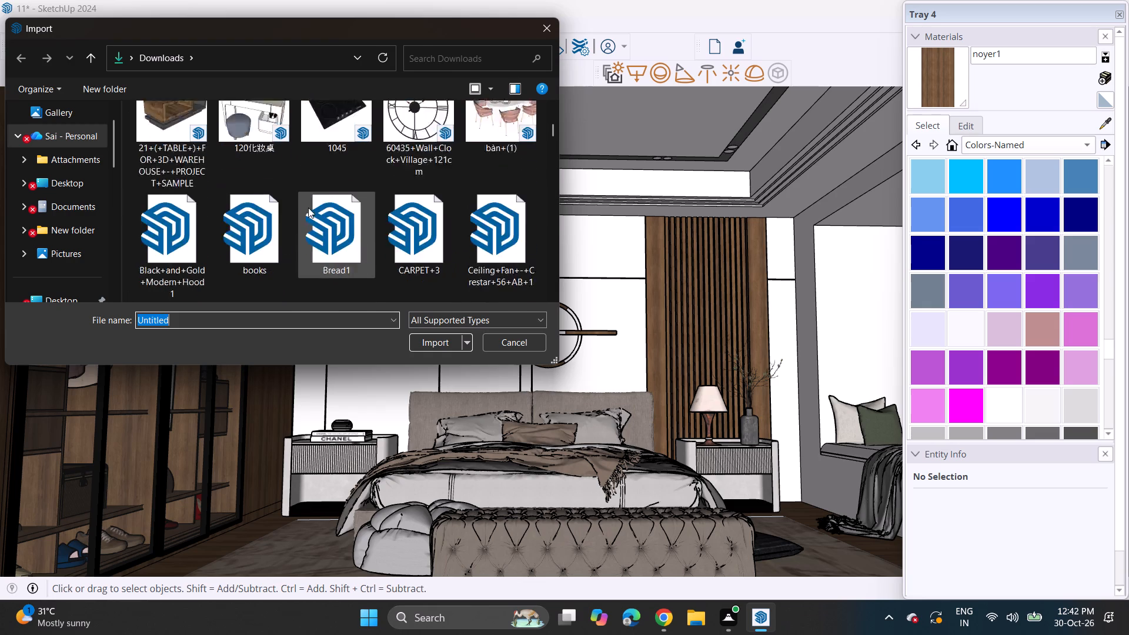
scroll(308, 208, down, 6)
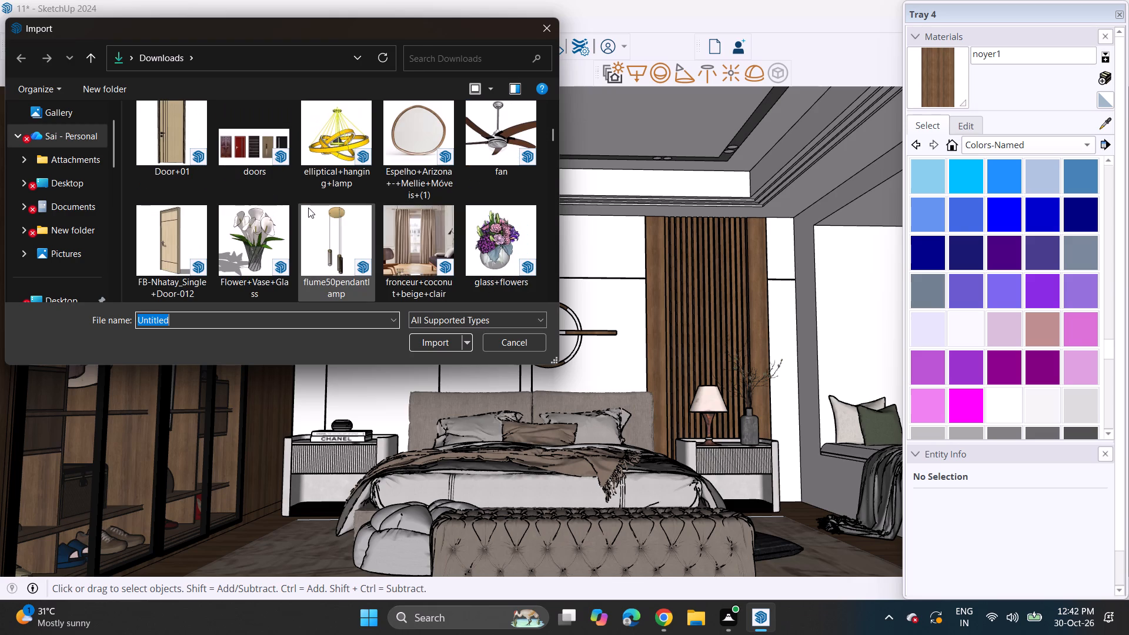
click(336, 250)
click(430, 337)
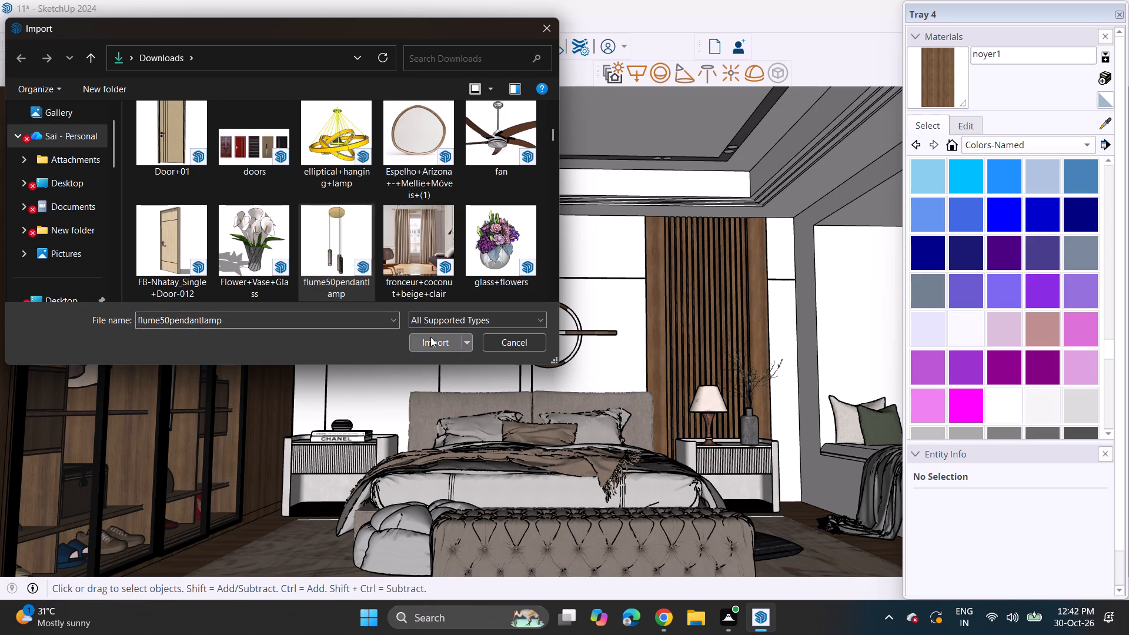
click(684, 351)
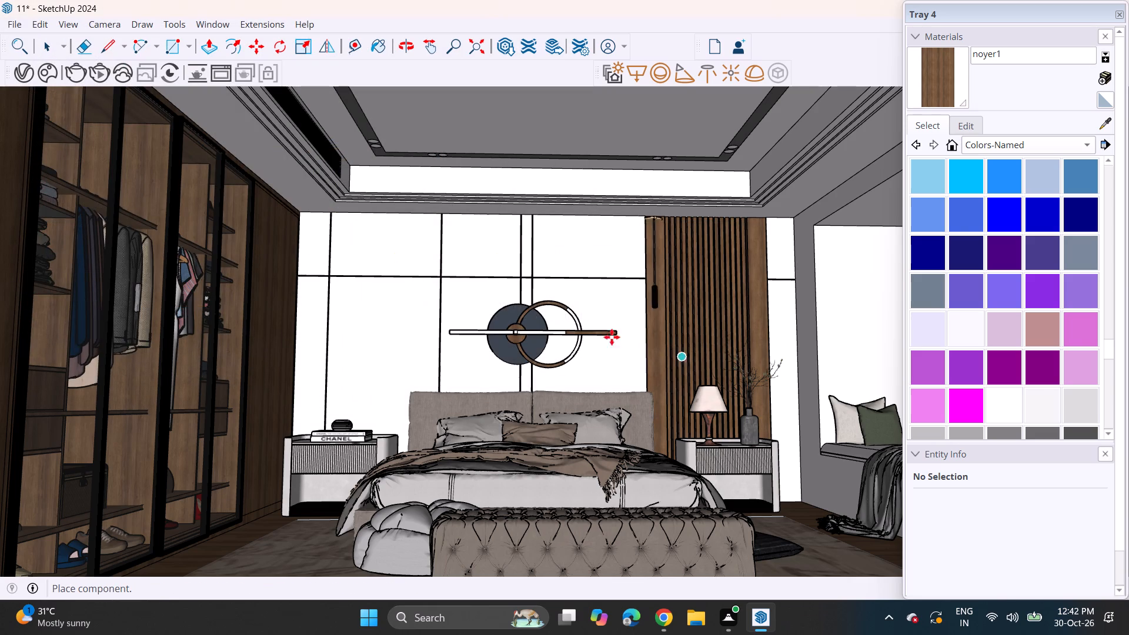
click(362, 507)
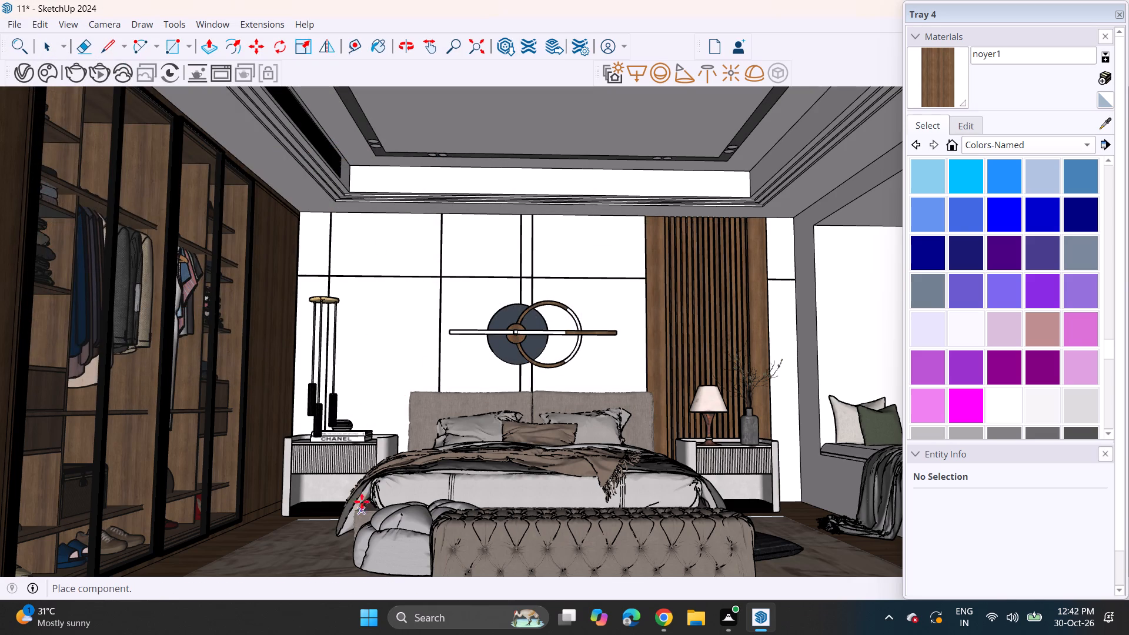
Raise the pendant lamp vertically from the nightstand until its canopy sits up near the ceiling.
click(329, 298)
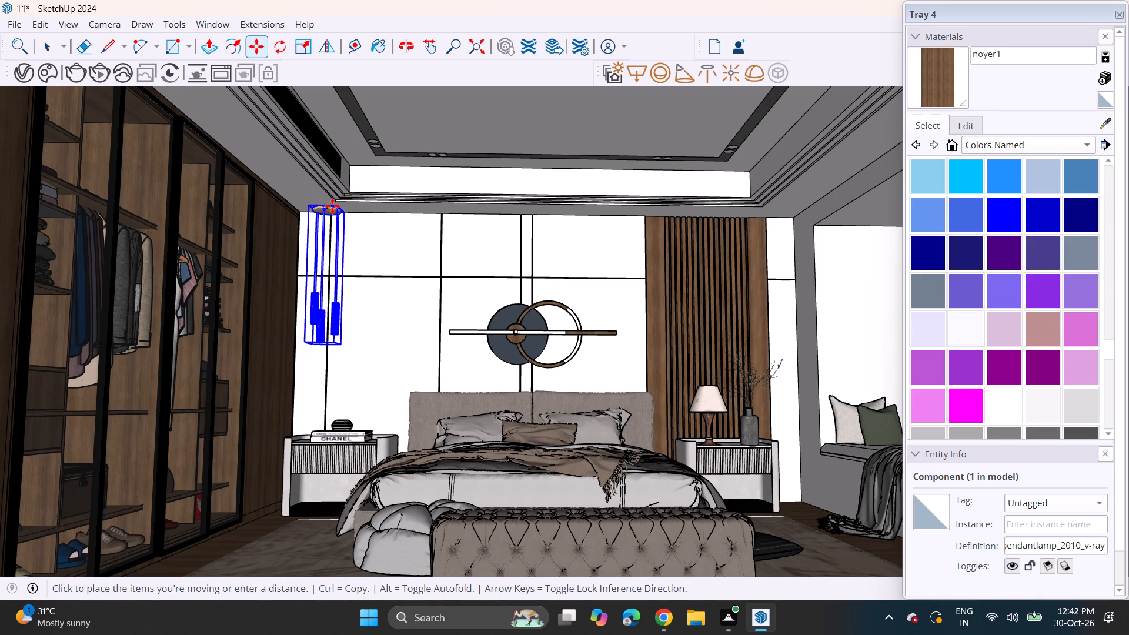
click(332, 206)
key(space)
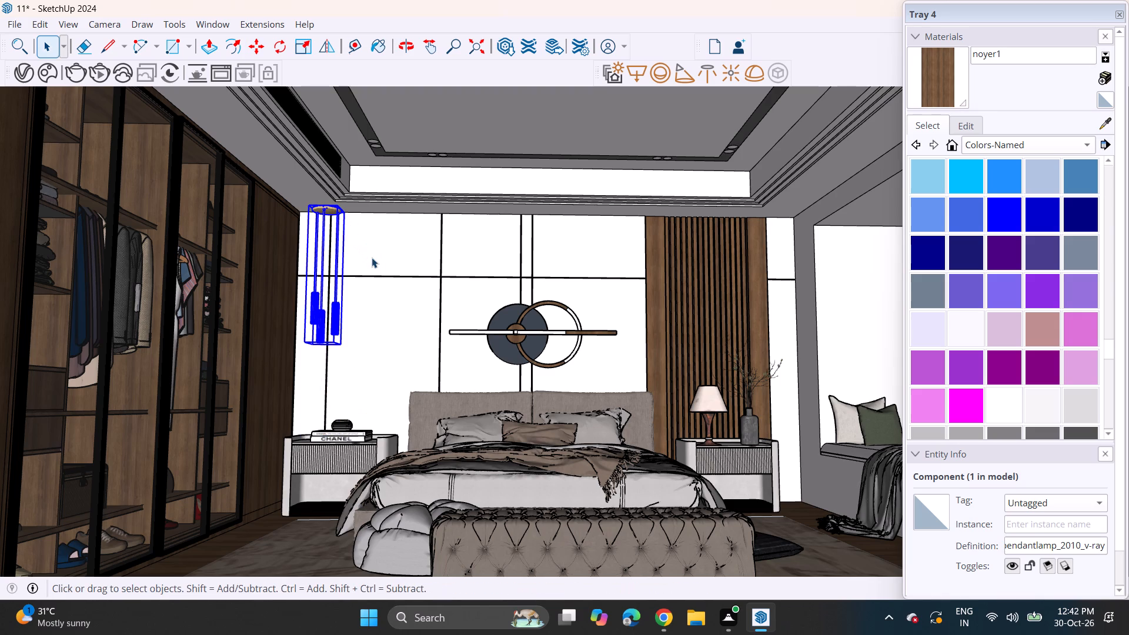
click(389, 262)
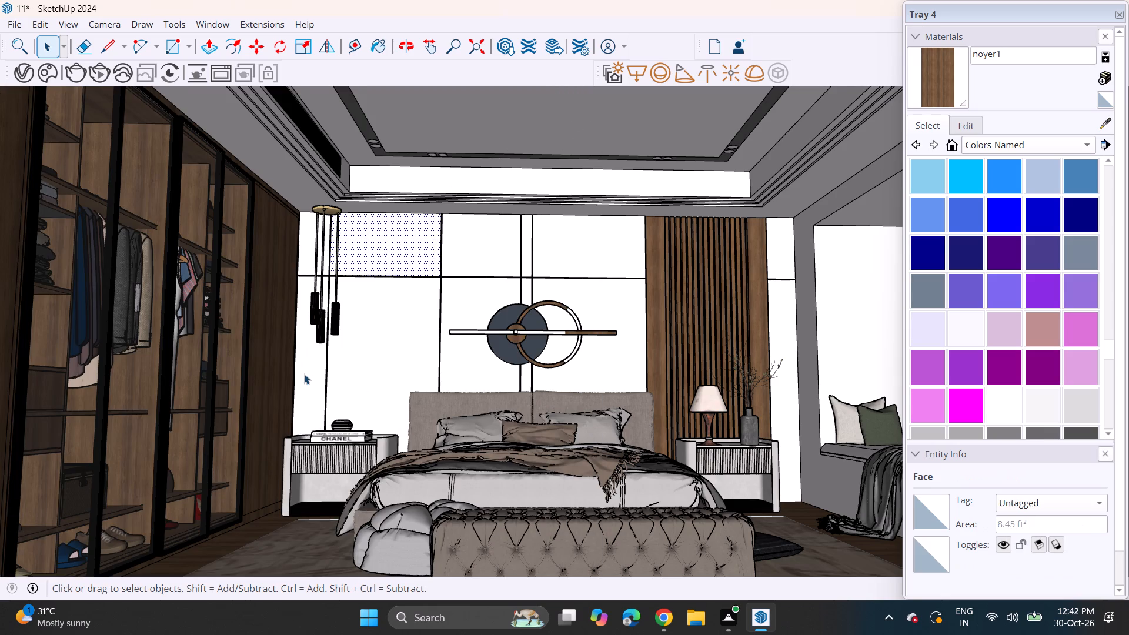
Move the pendant lamp away from the wardrobe to the ceiling soffit above the nightstand, close to the headboard wall.
scroll(315, 341, up, 2)
middle_drag(305, 340, 218, 330)
middle_drag(246, 345, 252, 382)
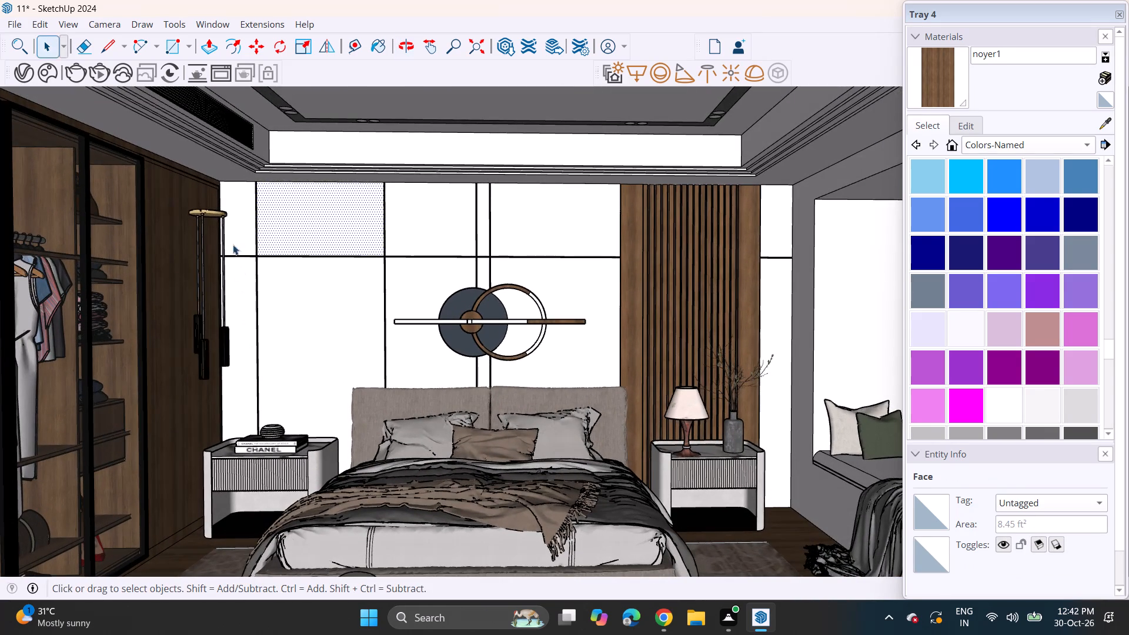
click(216, 212)
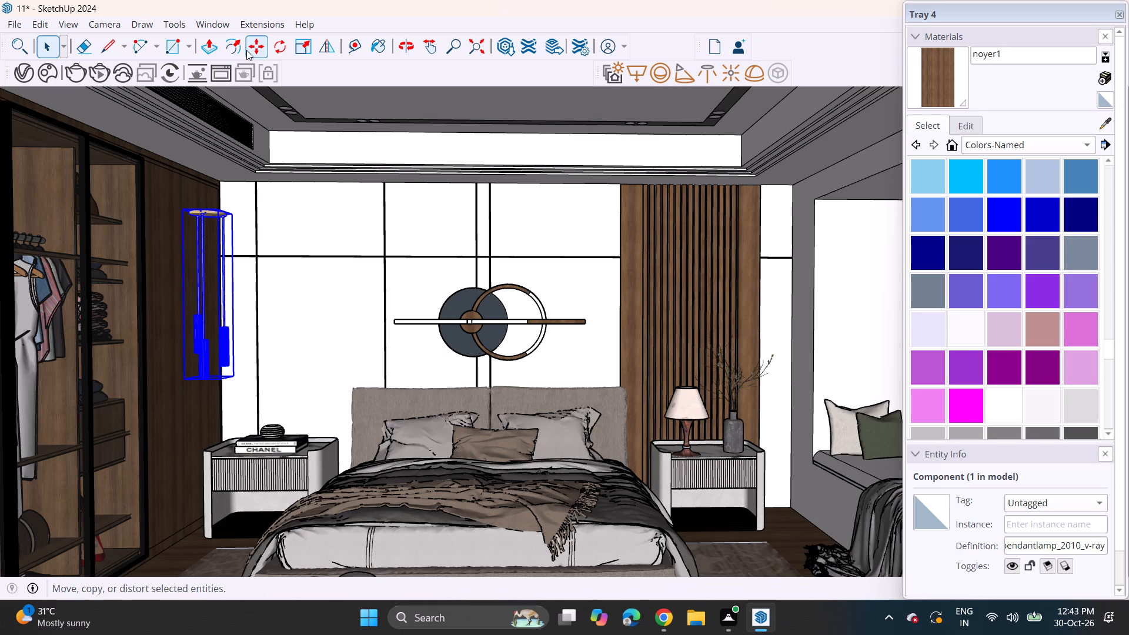
click(253, 51)
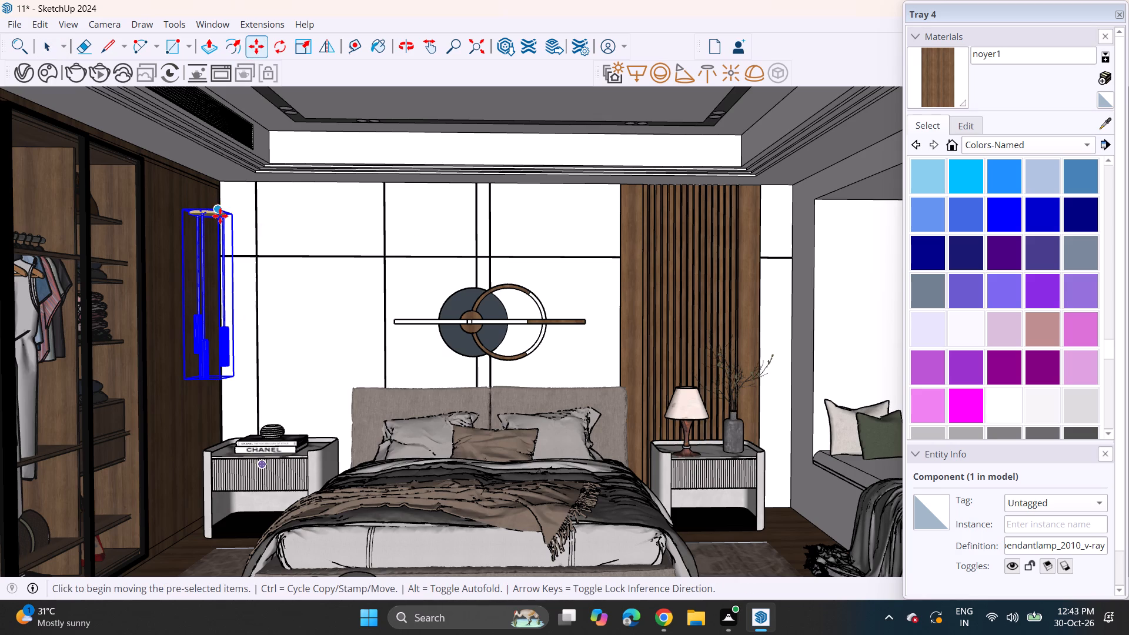
click(220, 216)
click(266, 185)
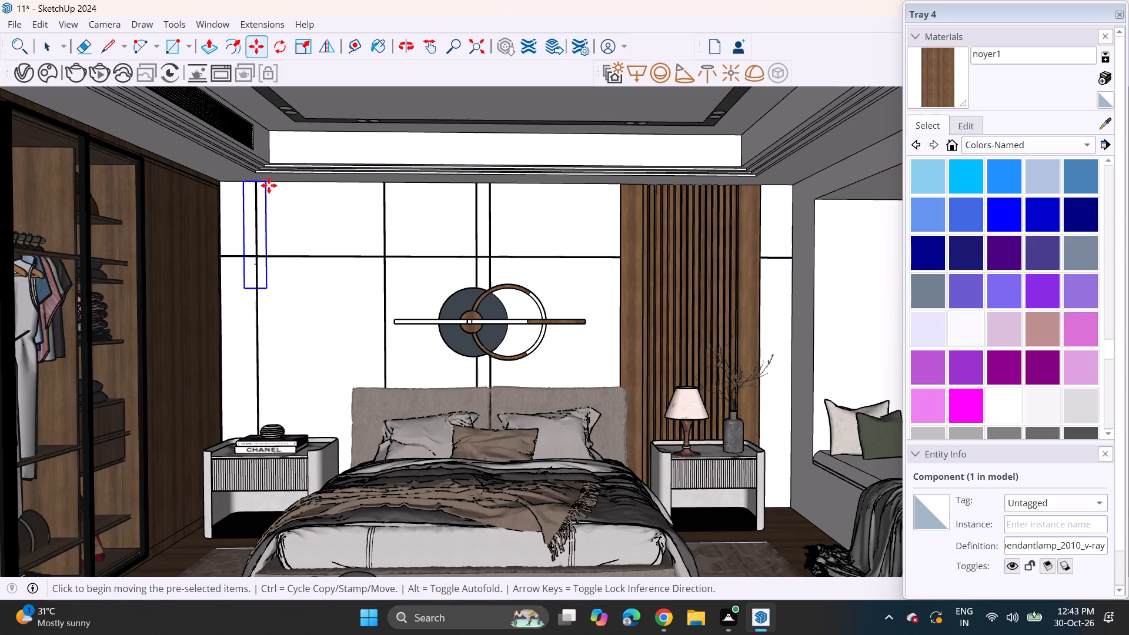
scroll(289, 185, up, 2)
click(276, 182)
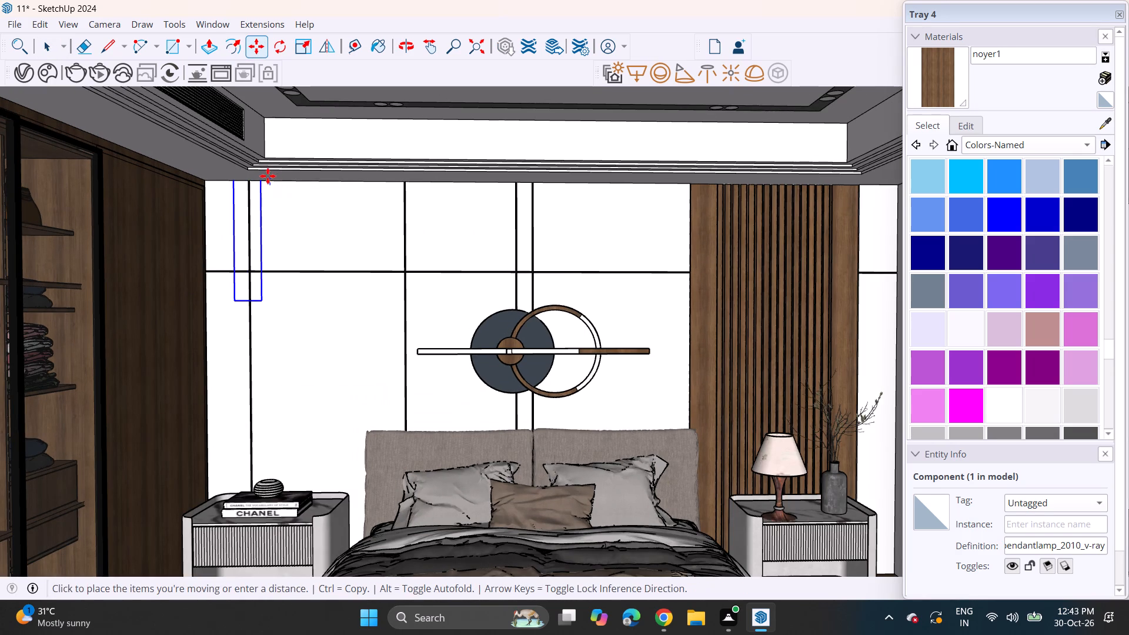
middle_drag(267, 175, 263, 71)
scroll(279, 162, up, 3)
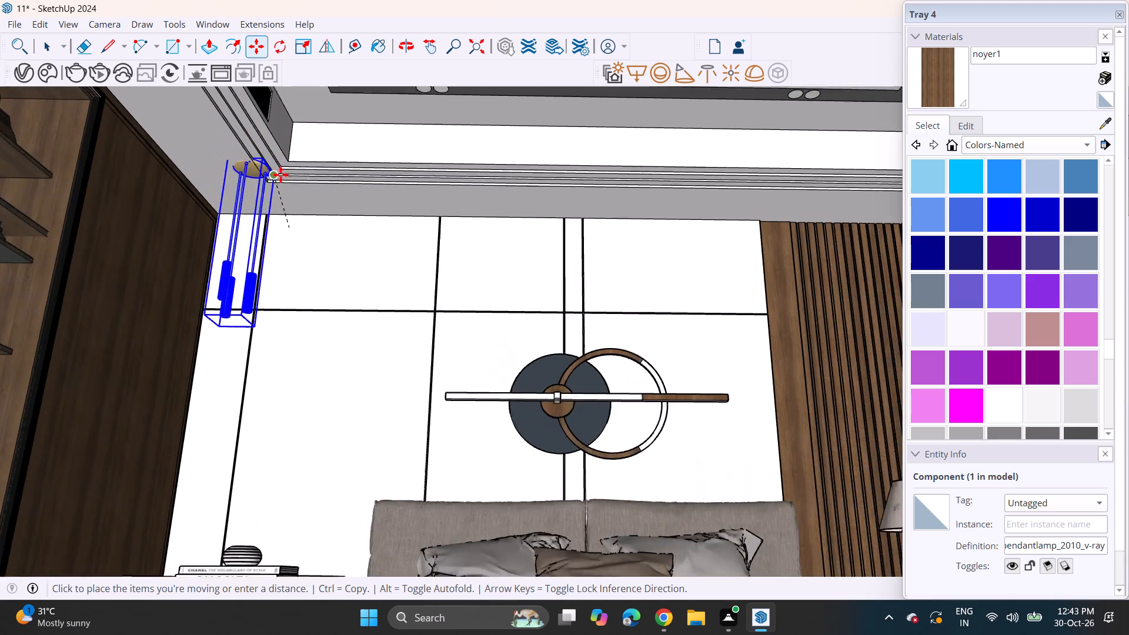
click(285, 205)
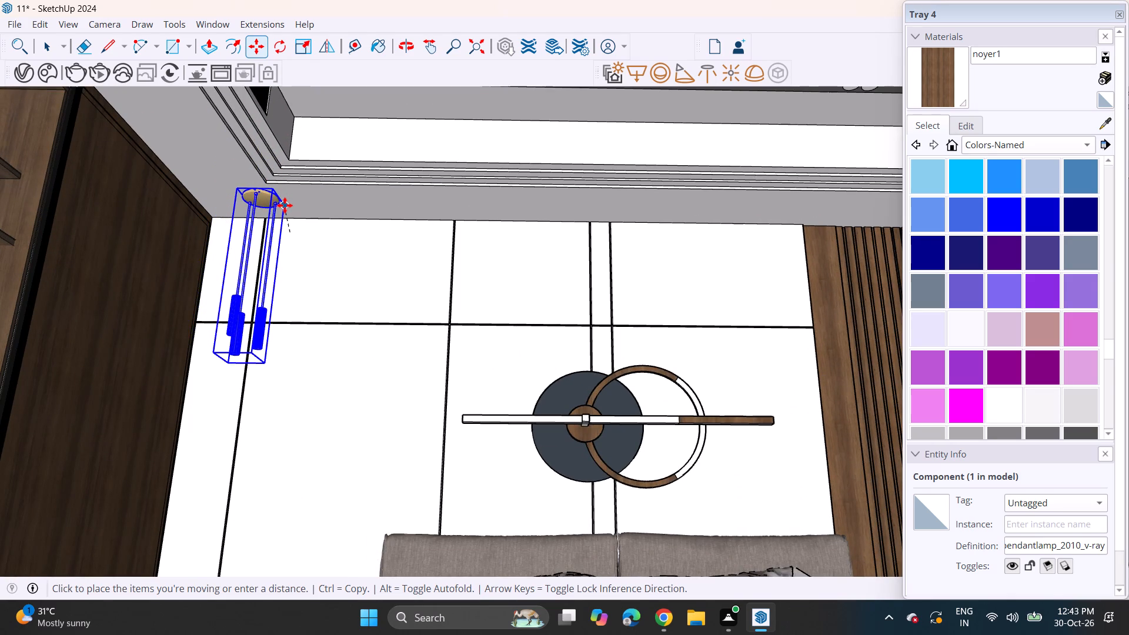
Stretch the pendant lamp downward in height only, so it hangs to just above the nightstand.
middle_drag(291, 187, 278, 290)
shift+middle_drag(265, 234, 252, 161)
scroll(260, 162, down, 5)
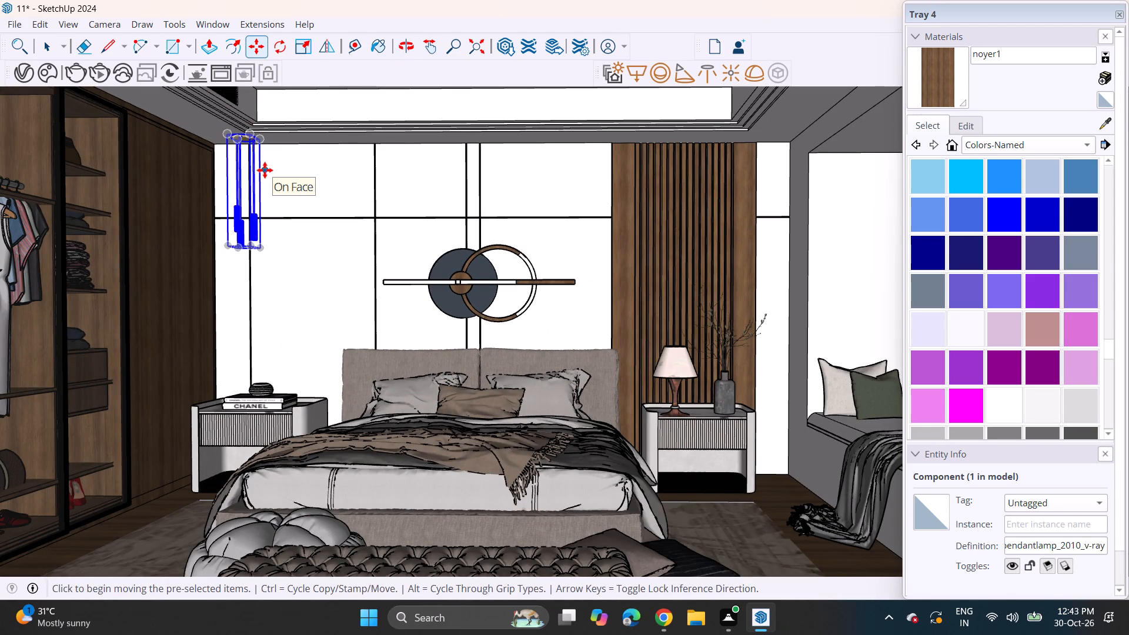
scroll(320, 180, down, 1)
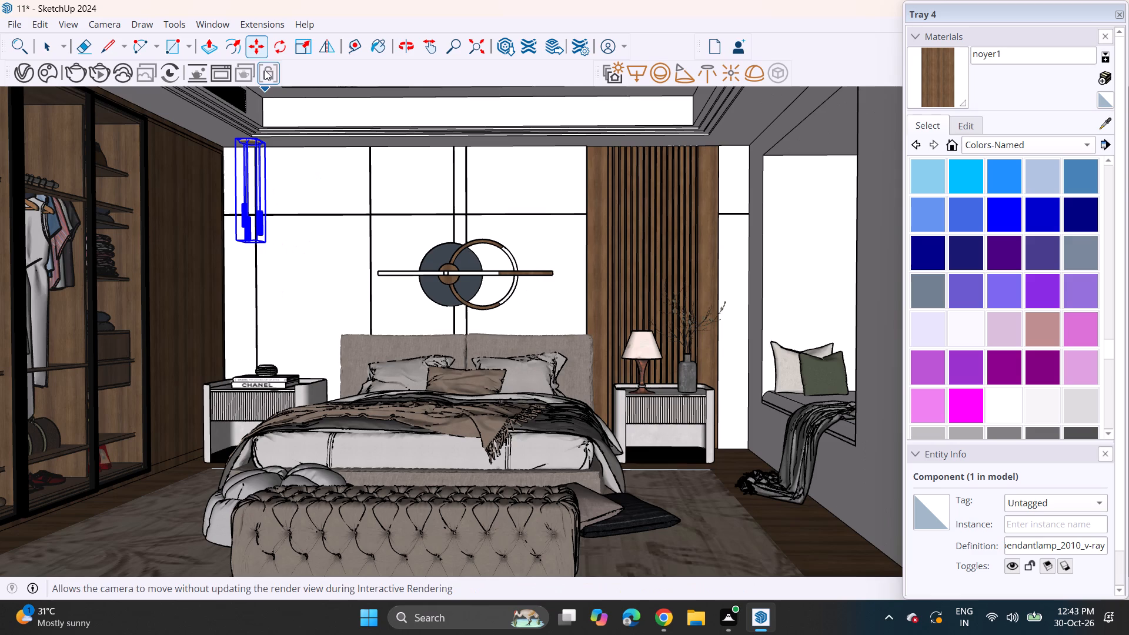
click(301, 51)
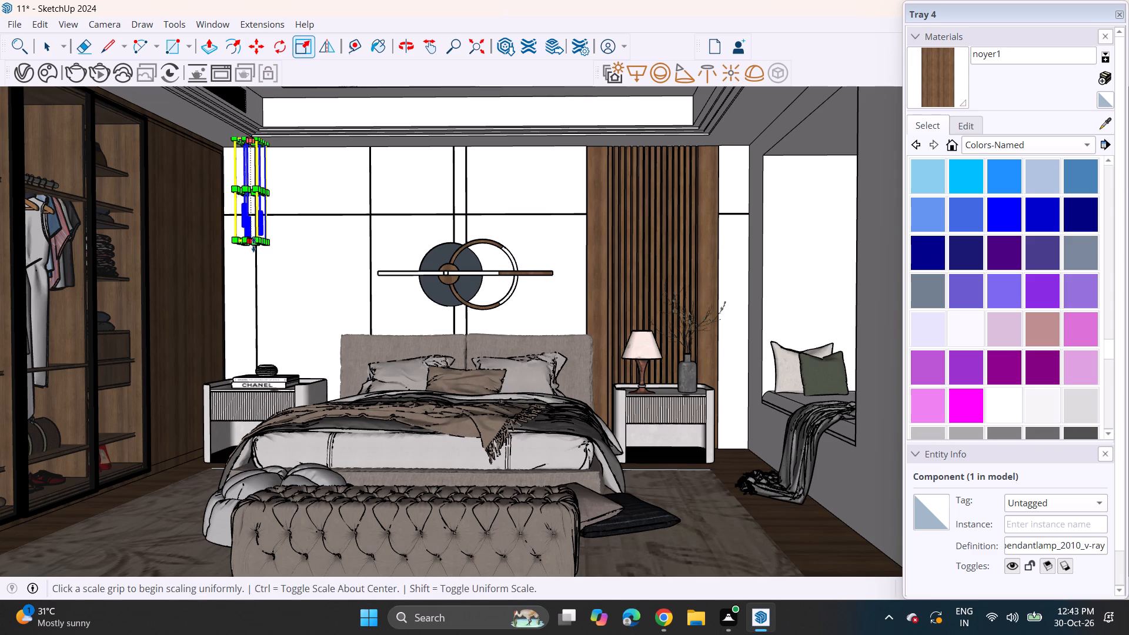
click(252, 245)
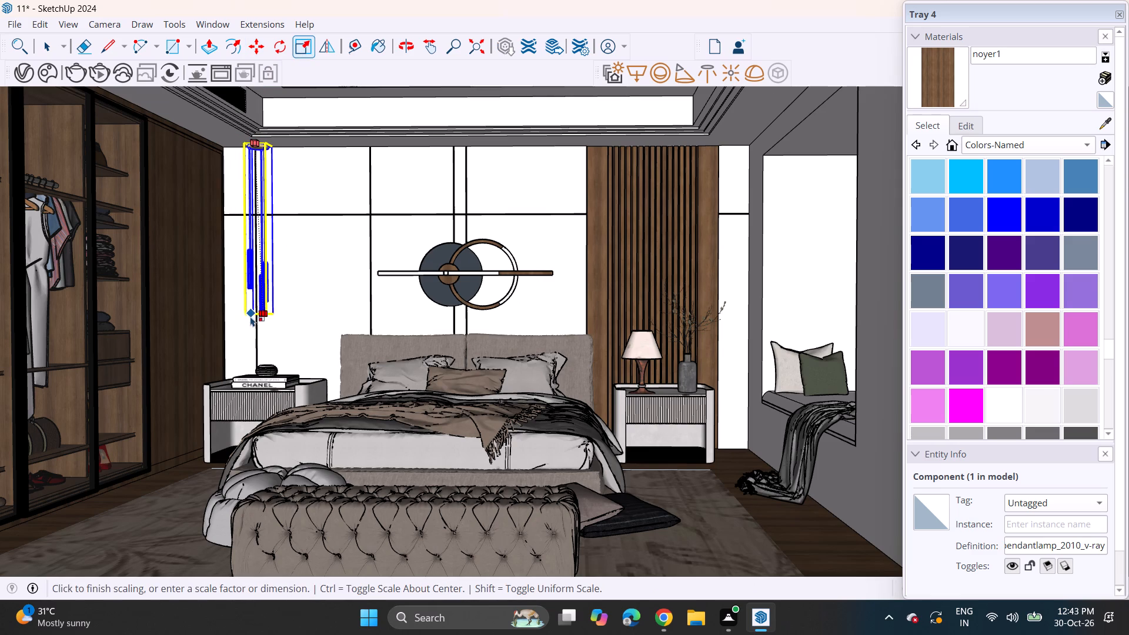
click(250, 326)
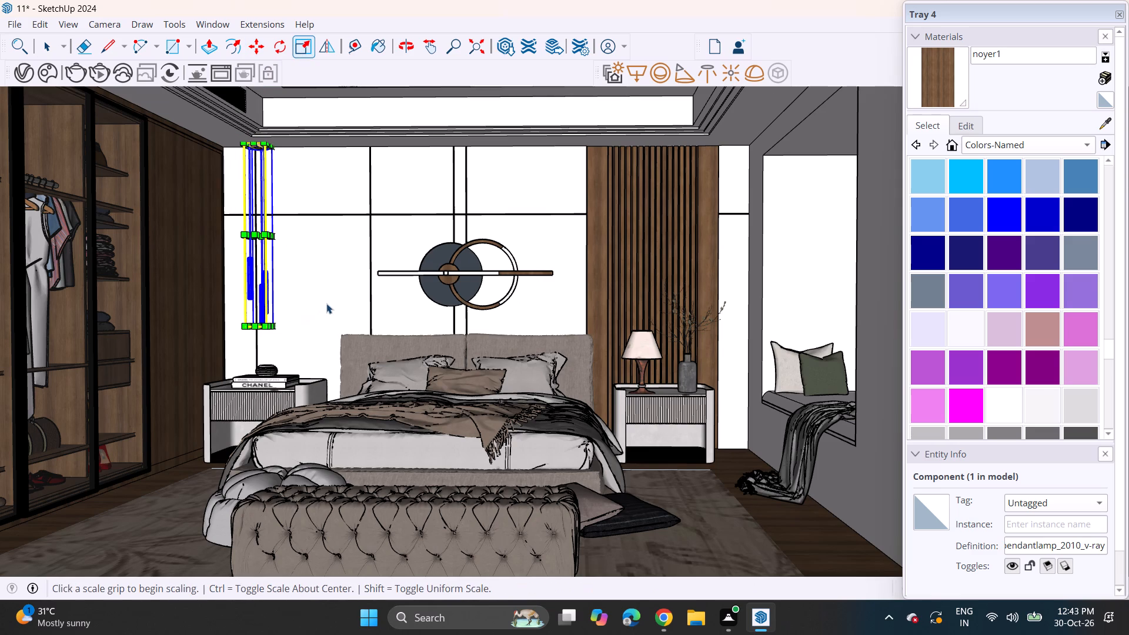
key(space)
click(323, 302)
Widen the pendant lamp along the red axis toward the bed, spacing its hanging tubes farther apart.
middle_drag(258, 276, 303, 272)
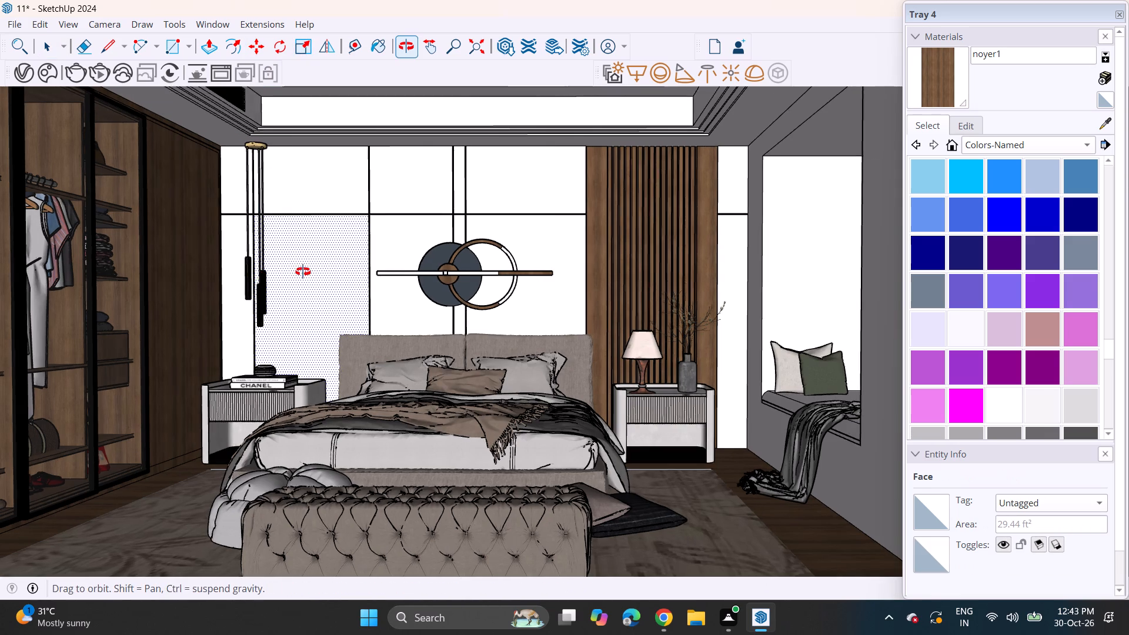
middle_drag(303, 272, 277, 309)
scroll(245, 293, up, 3)
click(252, 293)
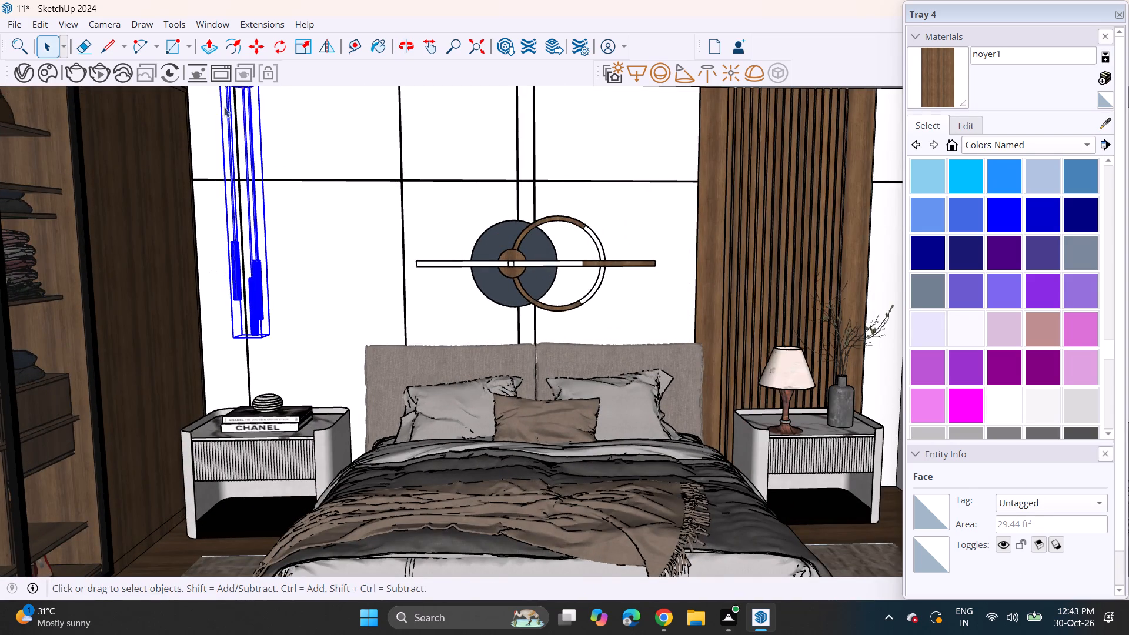
click(310, 45)
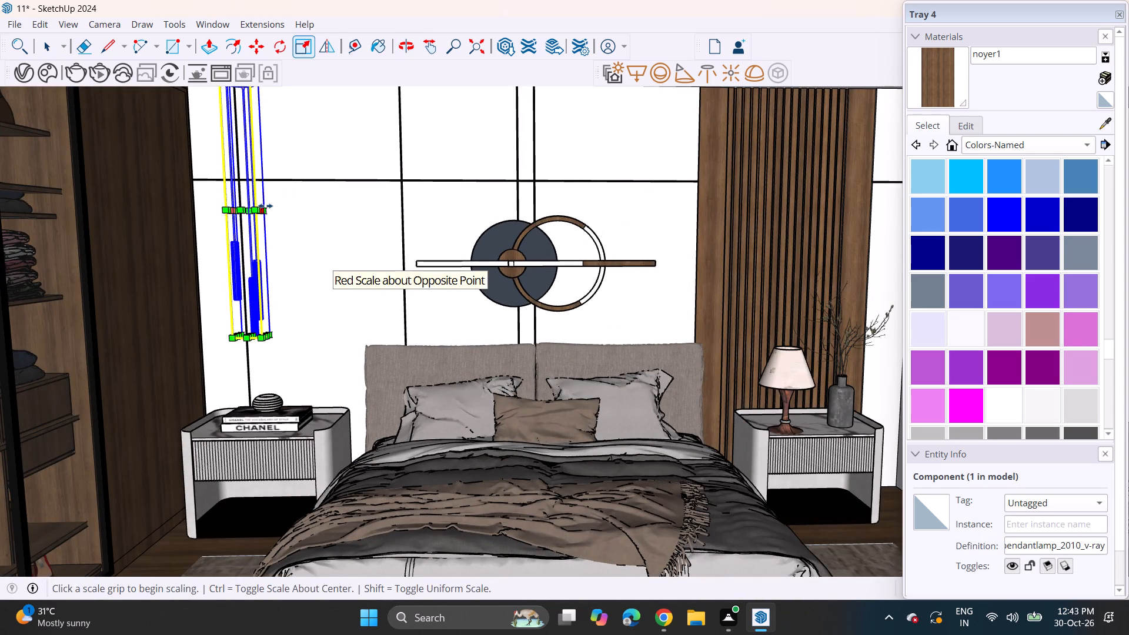
click(265, 206)
click(280, 209)
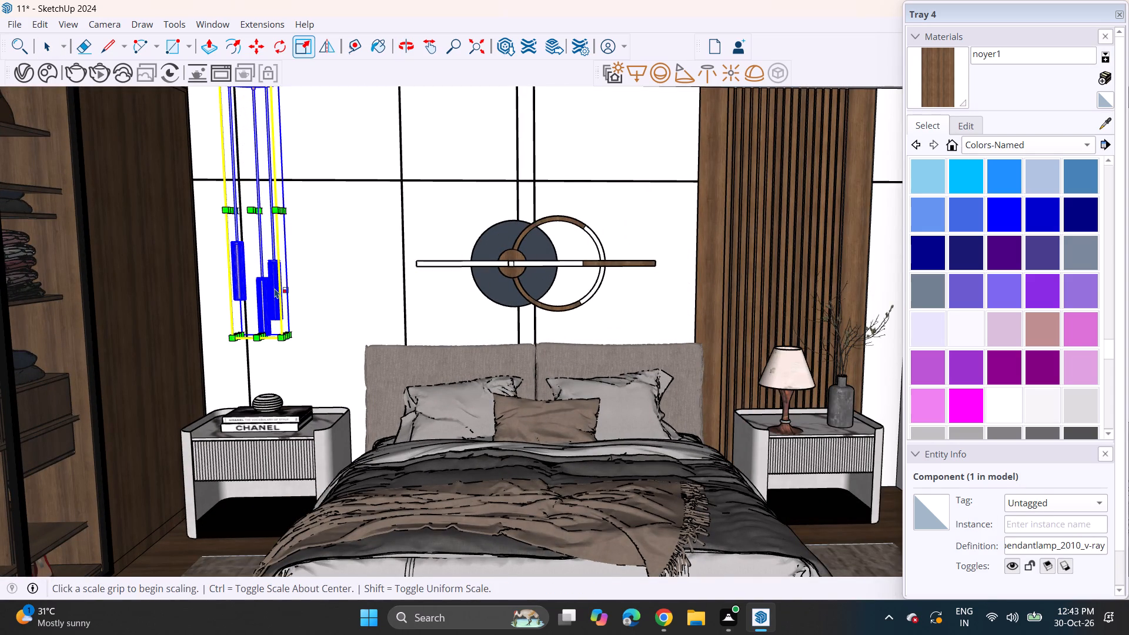
key(space)
scroll(359, 297, down, 5)
middle_drag(325, 322, 339, 275)
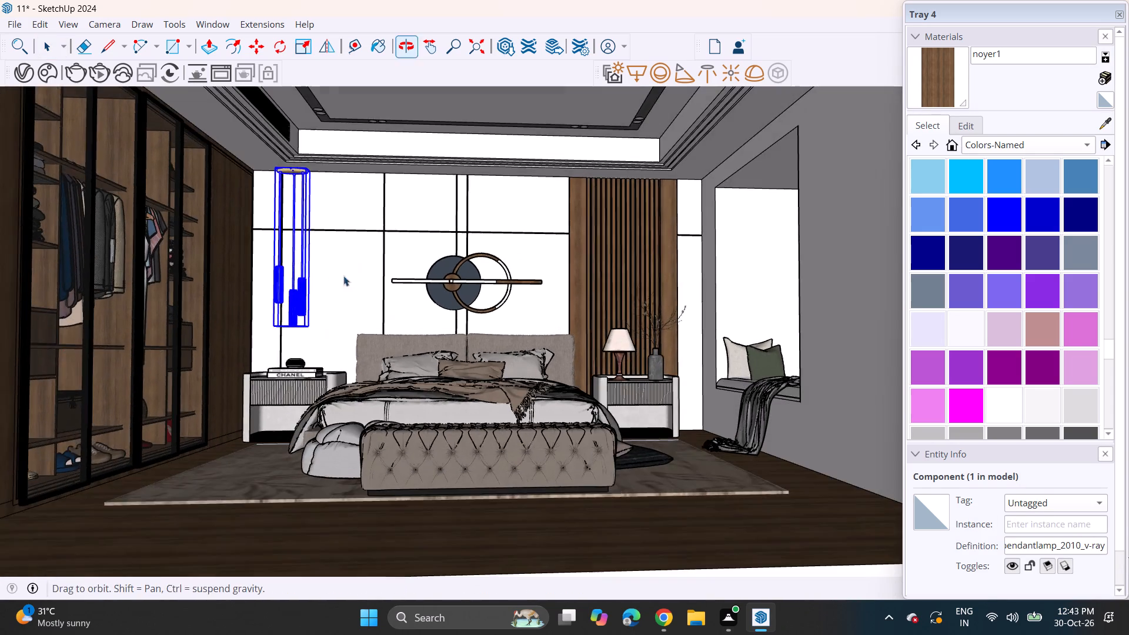
scroll(350, 278, down, 1)
click(341, 562)
Import the 元件_74 pendant model from Downloads and place it on the ground outside the room, beside the human figure.
scroll(340, 536, down, 2)
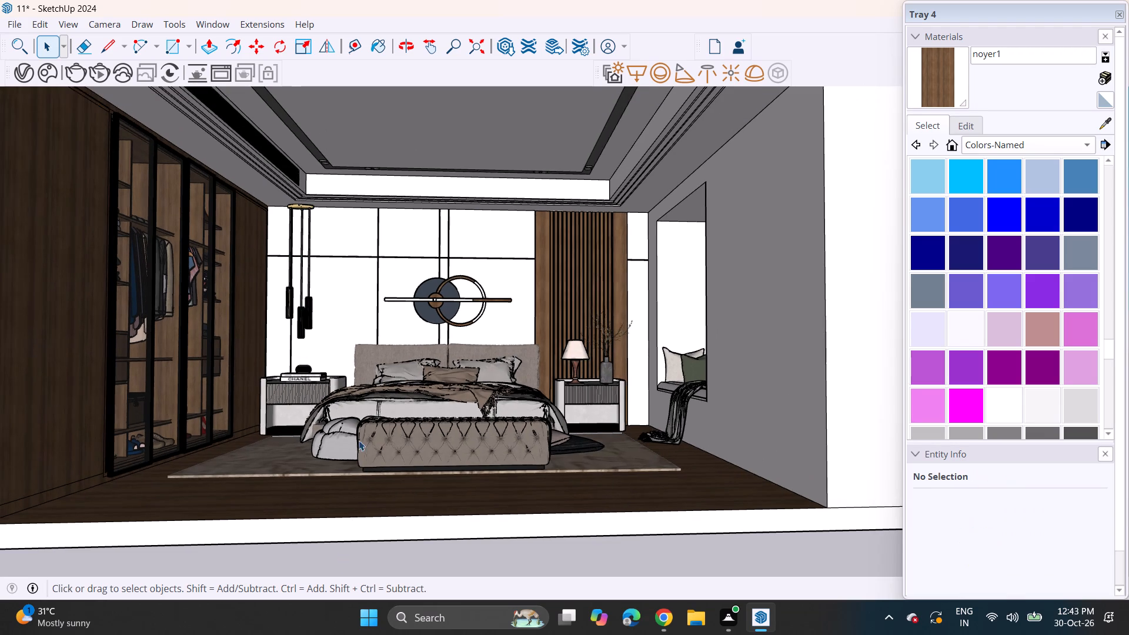
shift+middle_drag(355, 439, 329, 476)
click(17, 22)
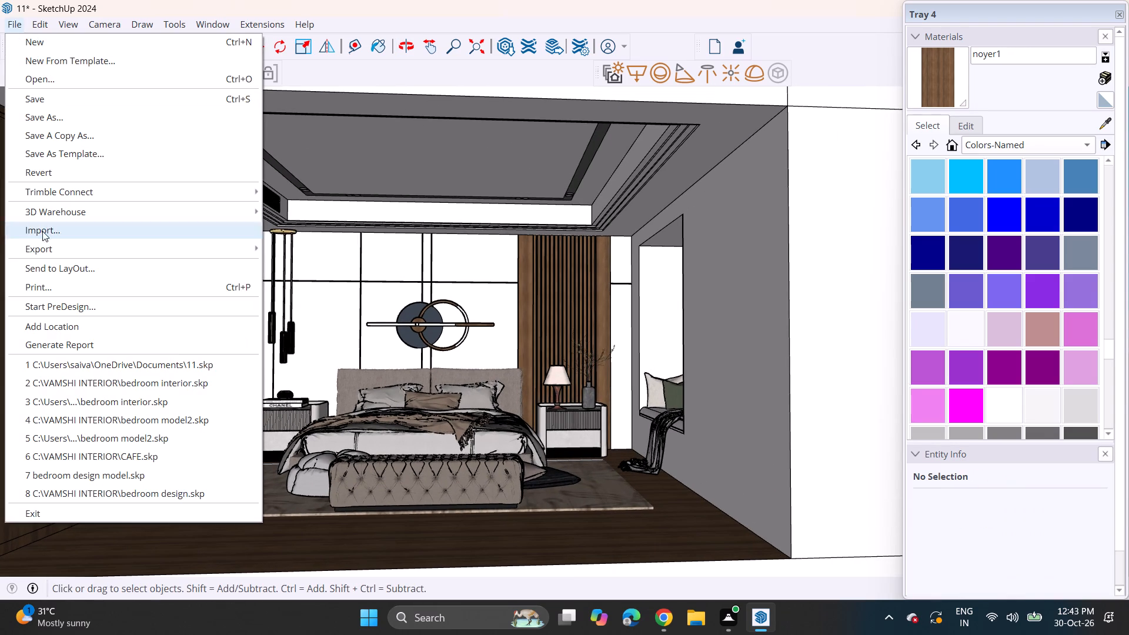
click(51, 222)
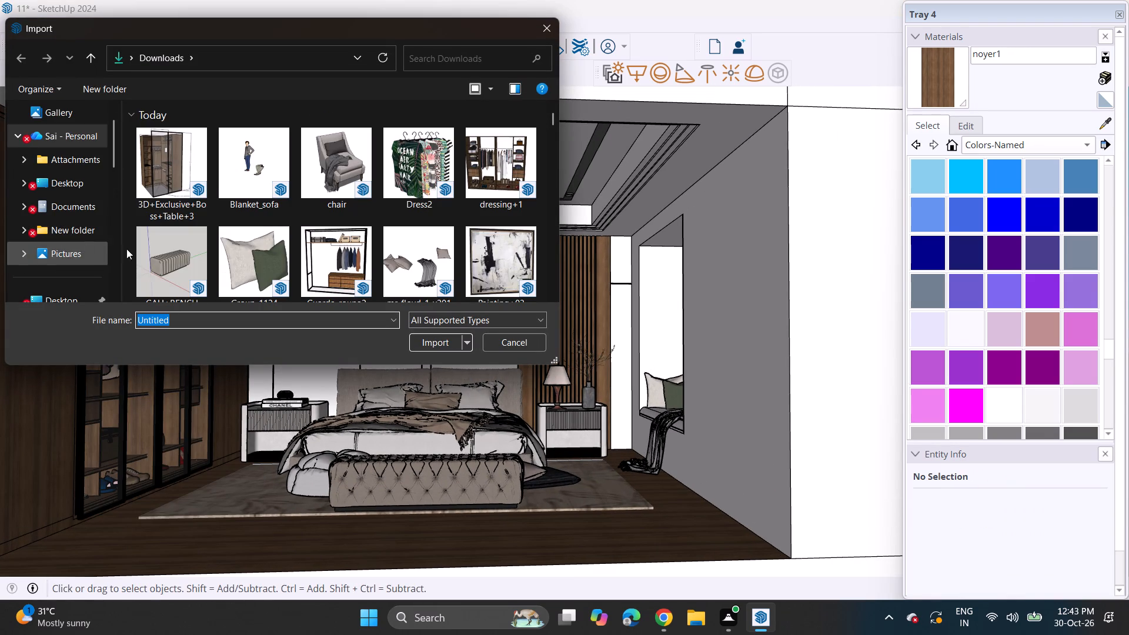
scroll(288, 254, down, 13)
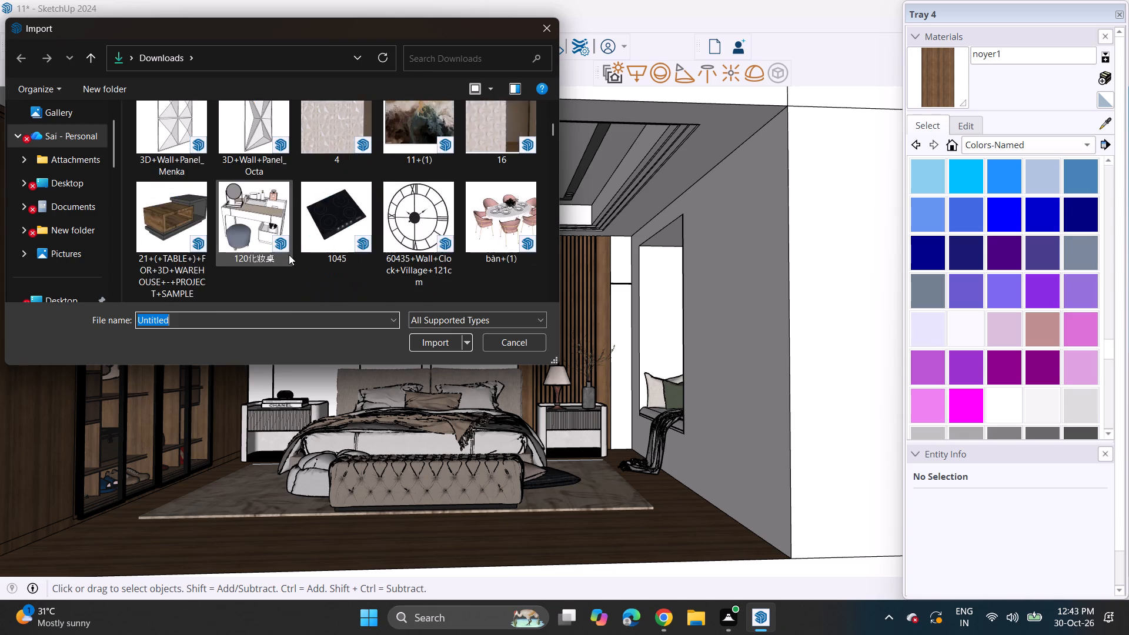
scroll(289, 255, down, 3)
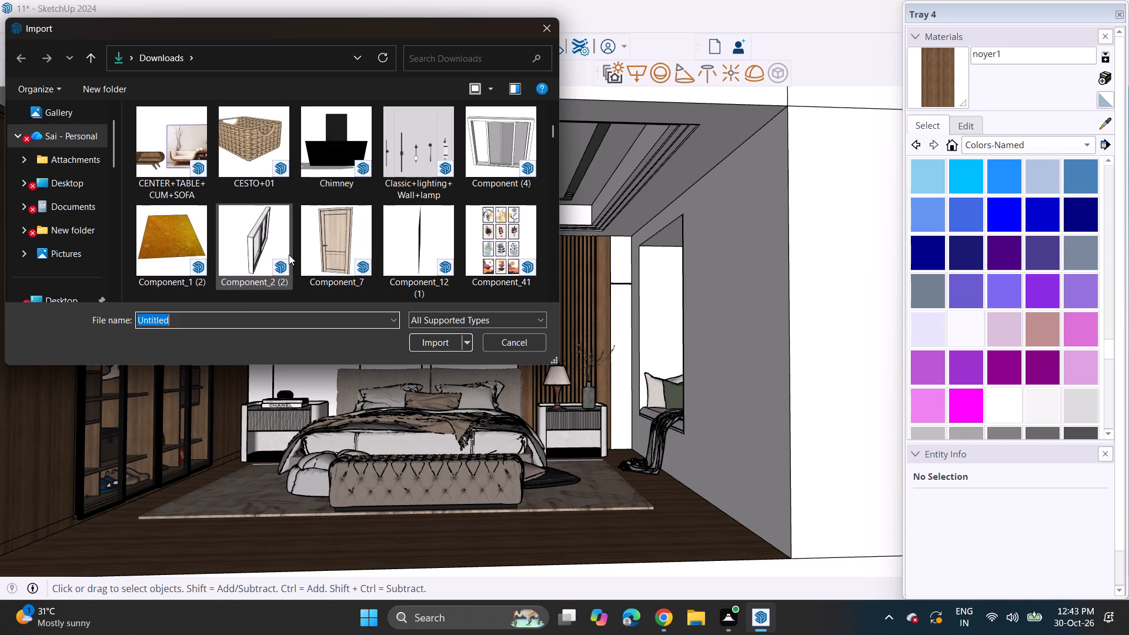
scroll(289, 255, down, 4)
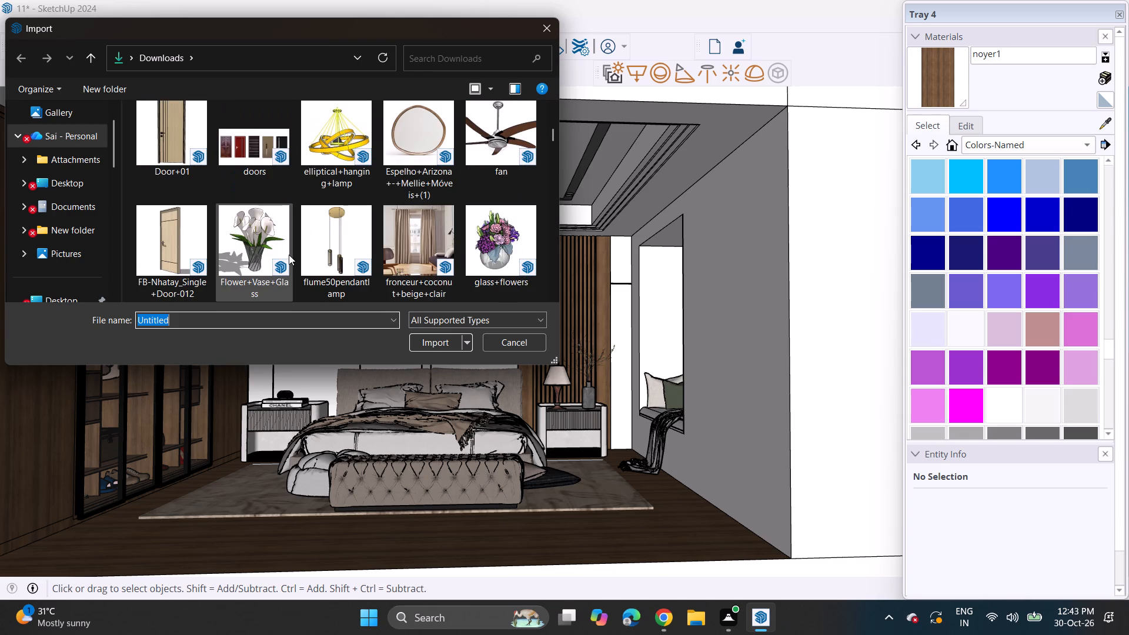
scroll(289, 255, down, 1)
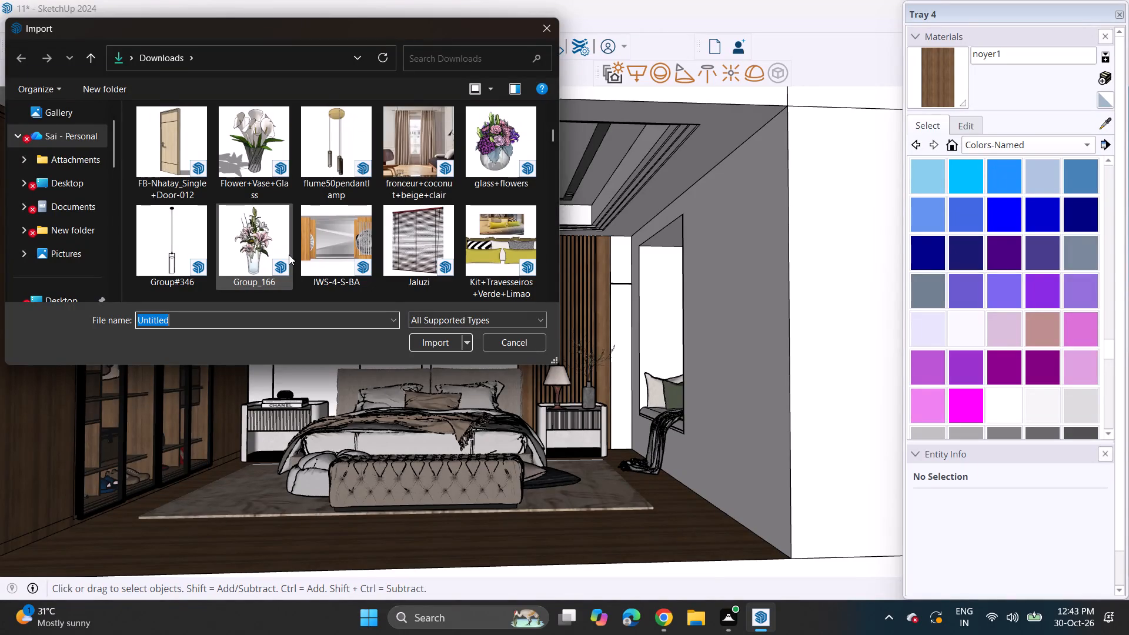
scroll(289, 255, down, 4)
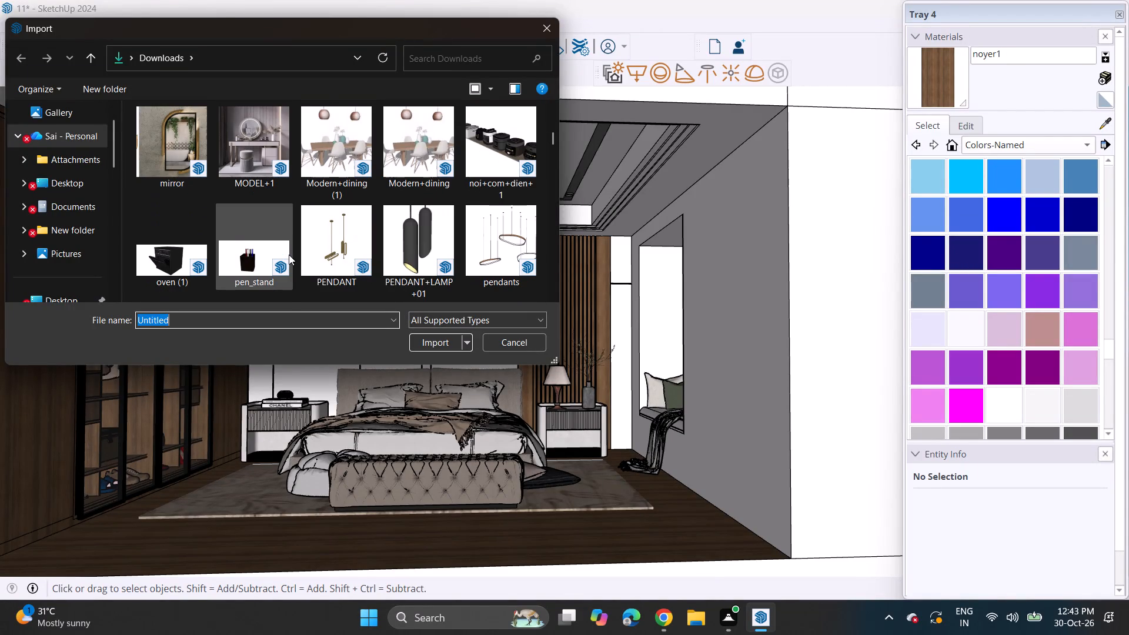
scroll(289, 255, down, 5)
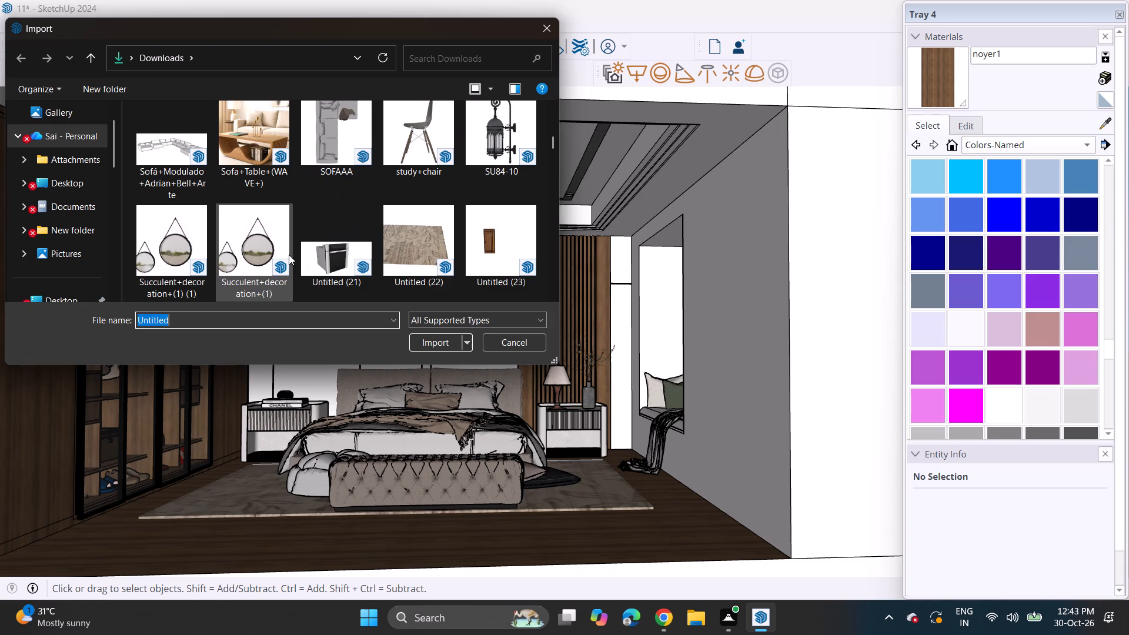
scroll(289, 255, down, 4)
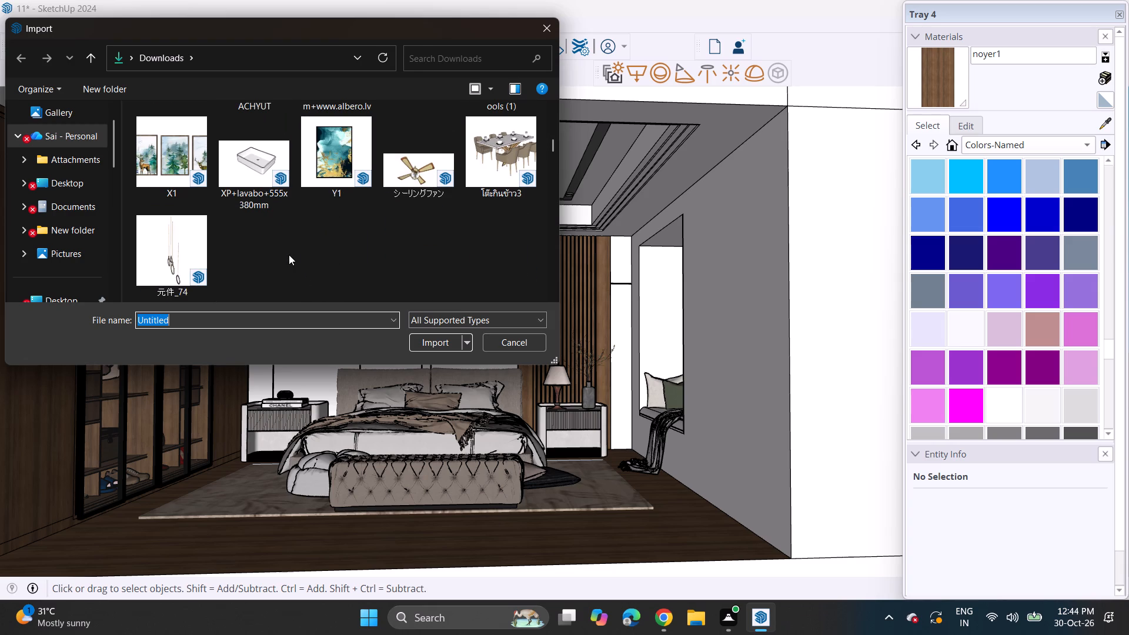
click(181, 256)
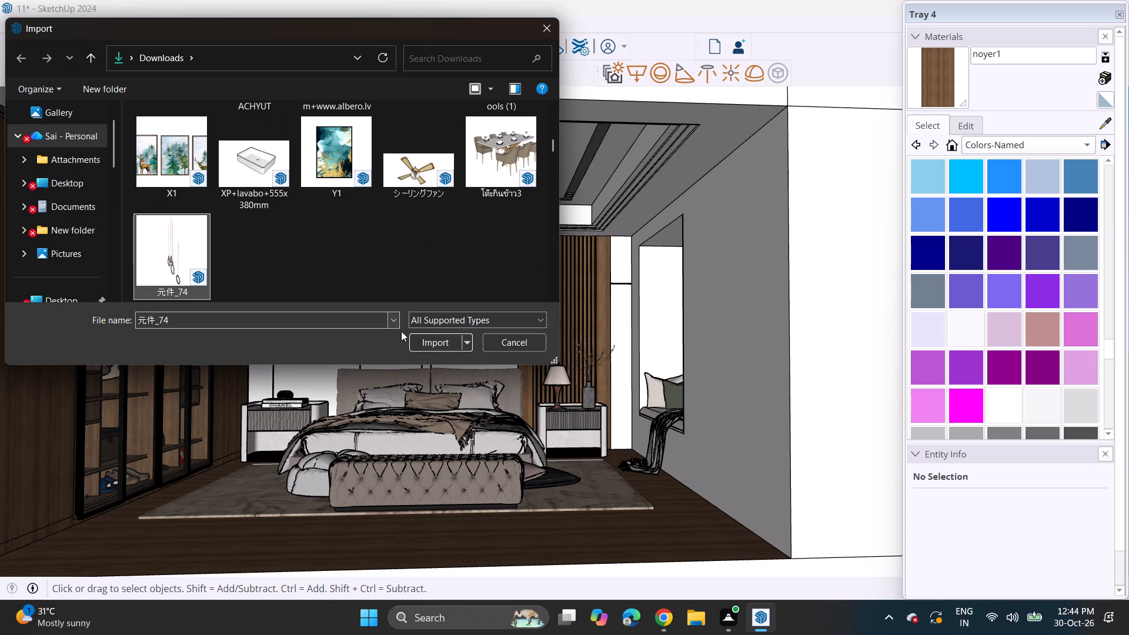
click(432, 336)
click(709, 345)
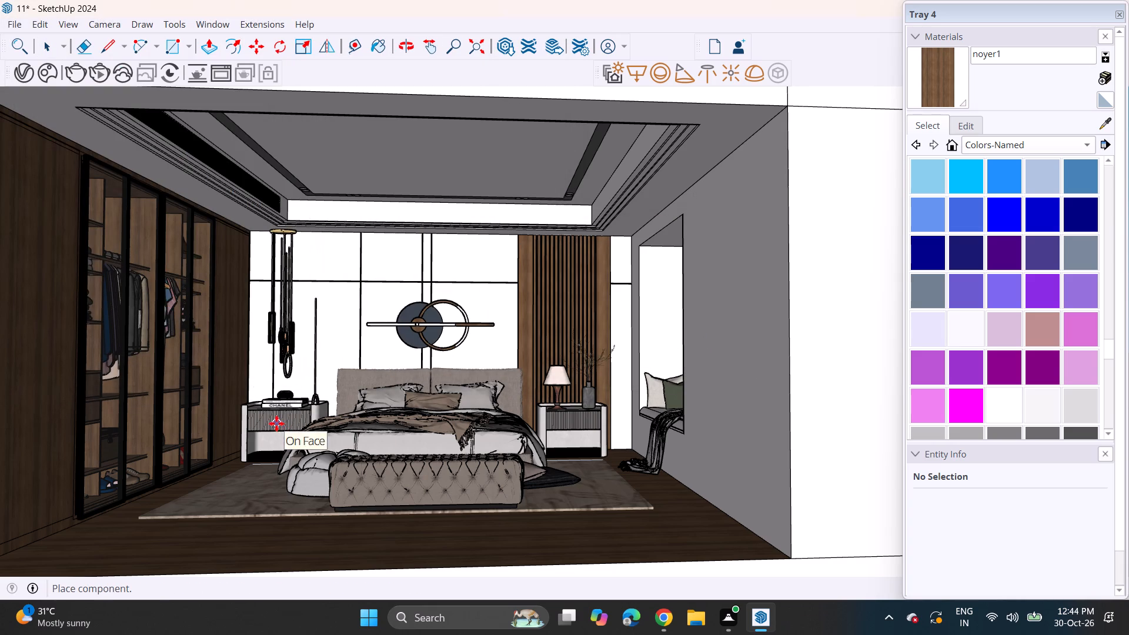
scroll(316, 494, down, 15)
click(633, 537)
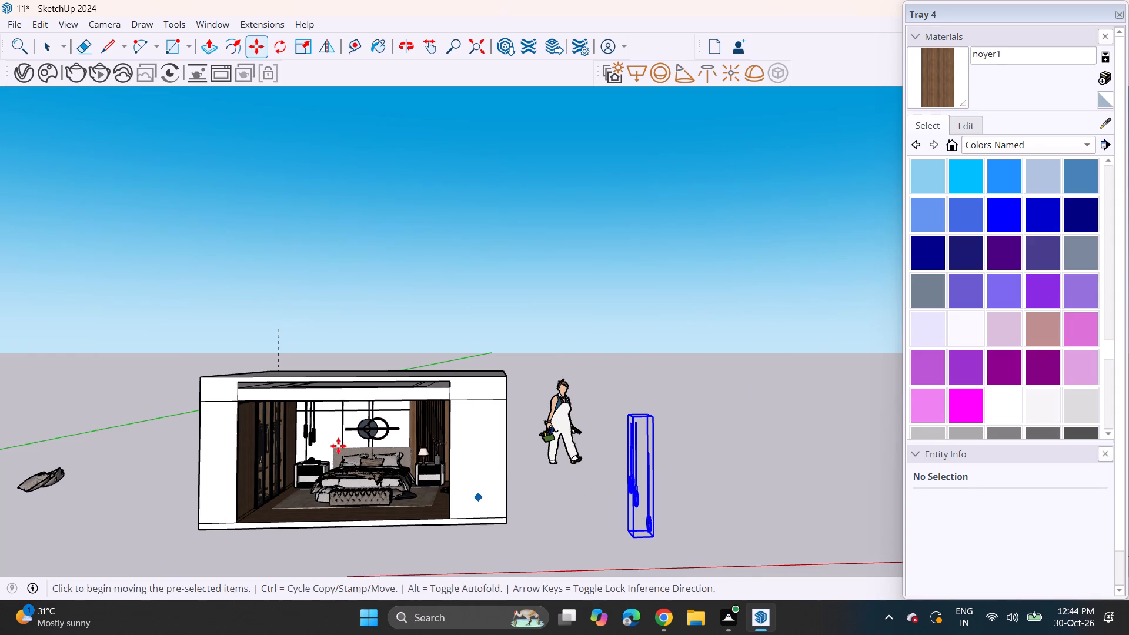
key(space)
Remove the old tube pendant lamp hanging above the nightstand beside the wardrobe.
click(306, 437)
right_click(306, 436)
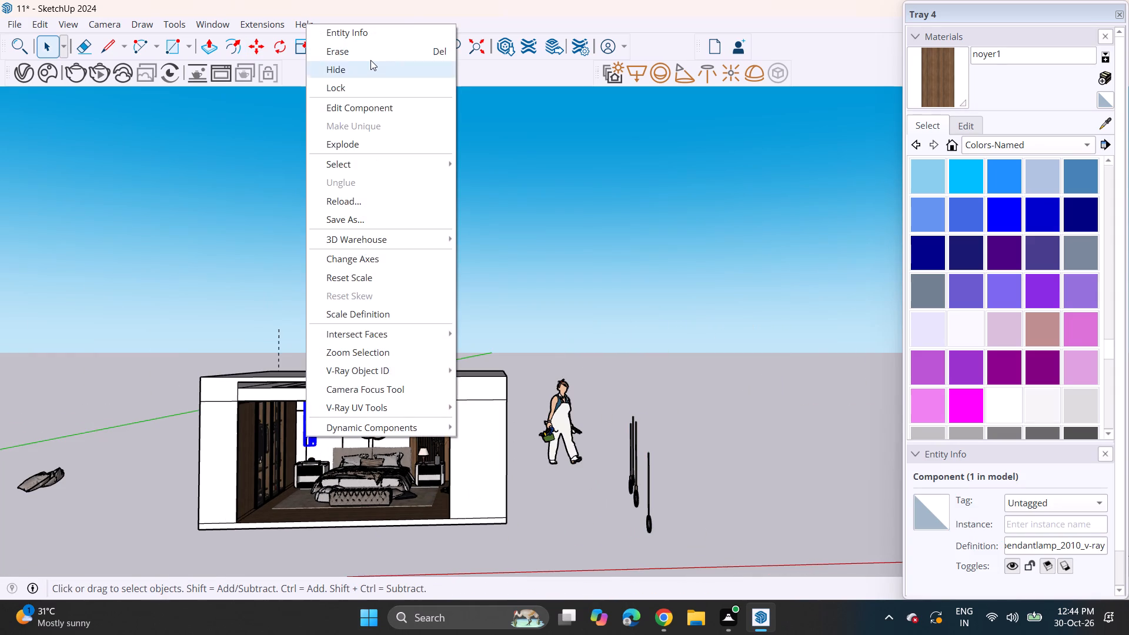
click(370, 60)
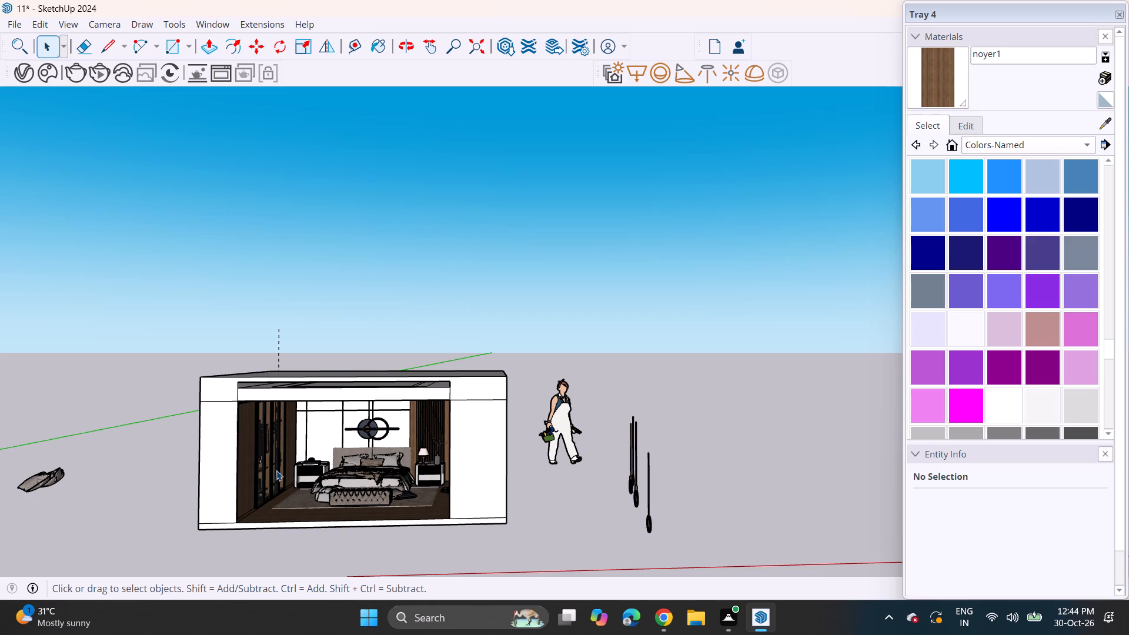
Rotate the imported ring pendant on the ground about a quarter turn around the vertical axis, so its rings face the room's open front.
middle_drag(343, 449, 342, 397)
scroll(338, 389, up, 4)
scroll(338, 385, down, 1)
middle_drag(342, 387, 358, 403)
scroll(358, 403, up, 1)
scroll(358, 403, down, 4)
middle_drag(374, 425, 374, 449)
scroll(403, 453, down, 1)
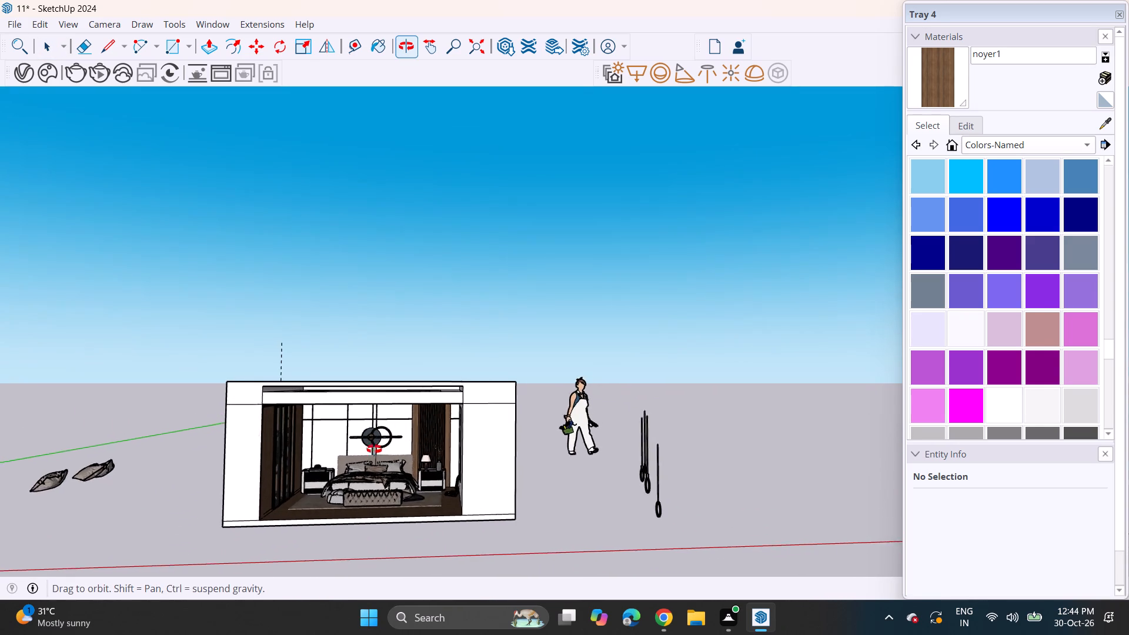
middle_drag(374, 449, 363, 455)
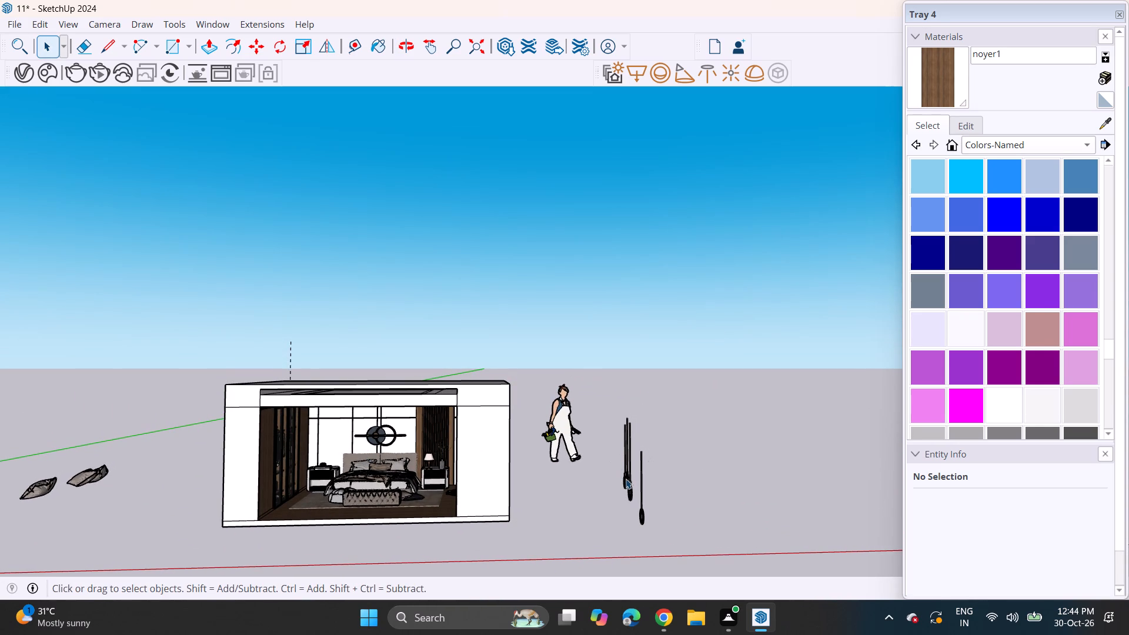
click(626, 479)
middle_drag(623, 479, 223, 487)
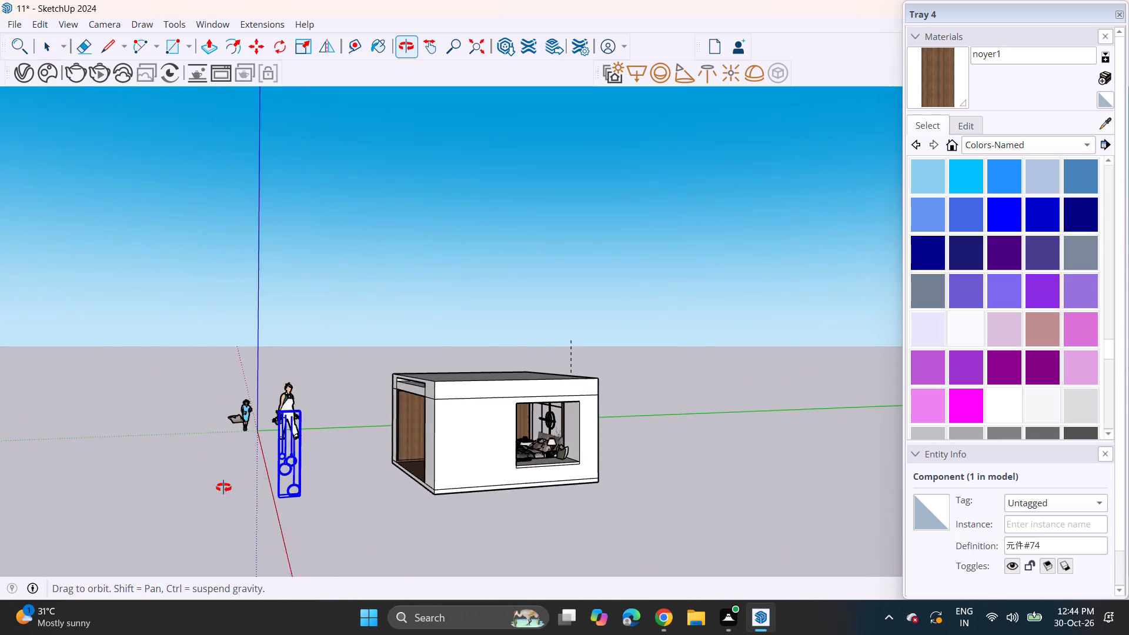
middle_drag(223, 487, 595, 479)
scroll(597, 479, up, 1)
scroll(597, 480, down, 5)
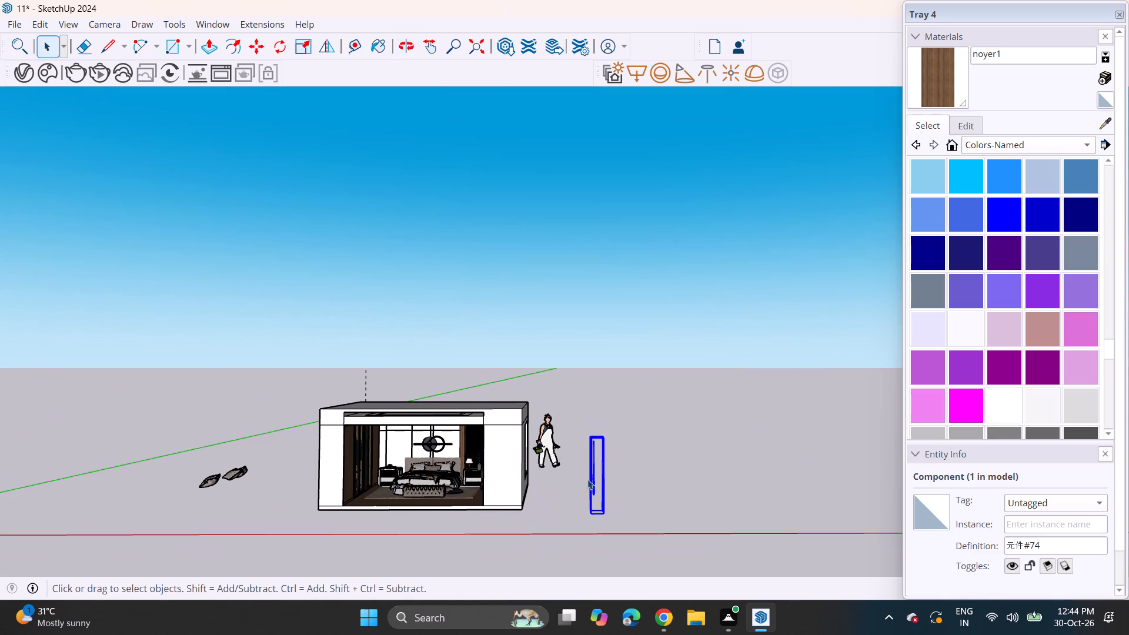
click(276, 52)
middle_drag(607, 470, 616, 523)
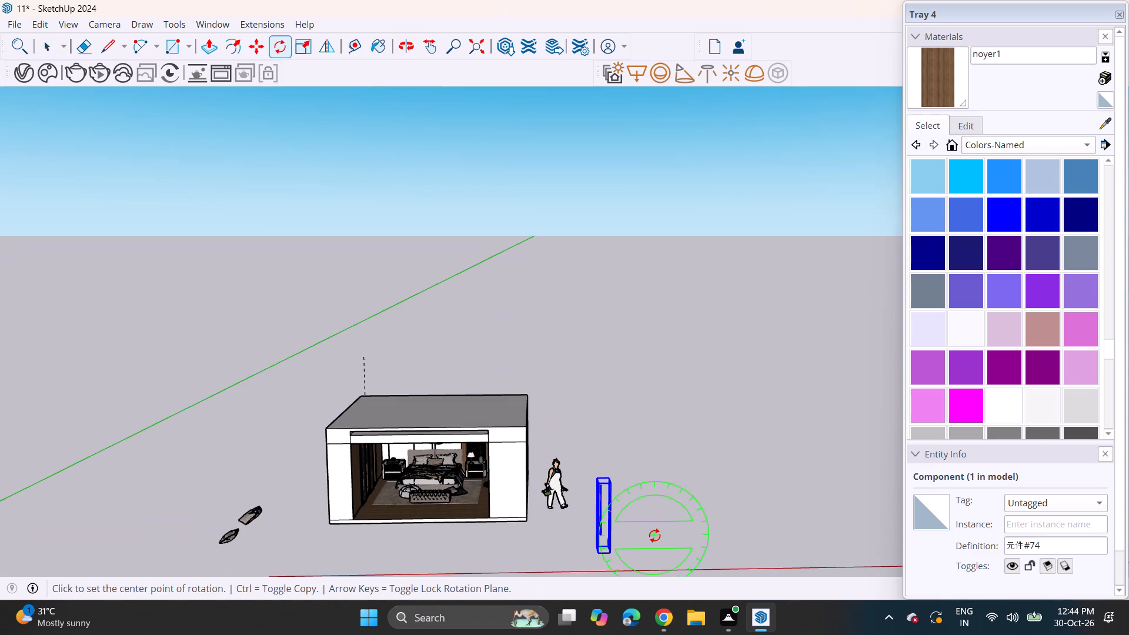
scroll(670, 495, down, 1)
middle_drag(676, 527, 677, 575)
click(673, 521)
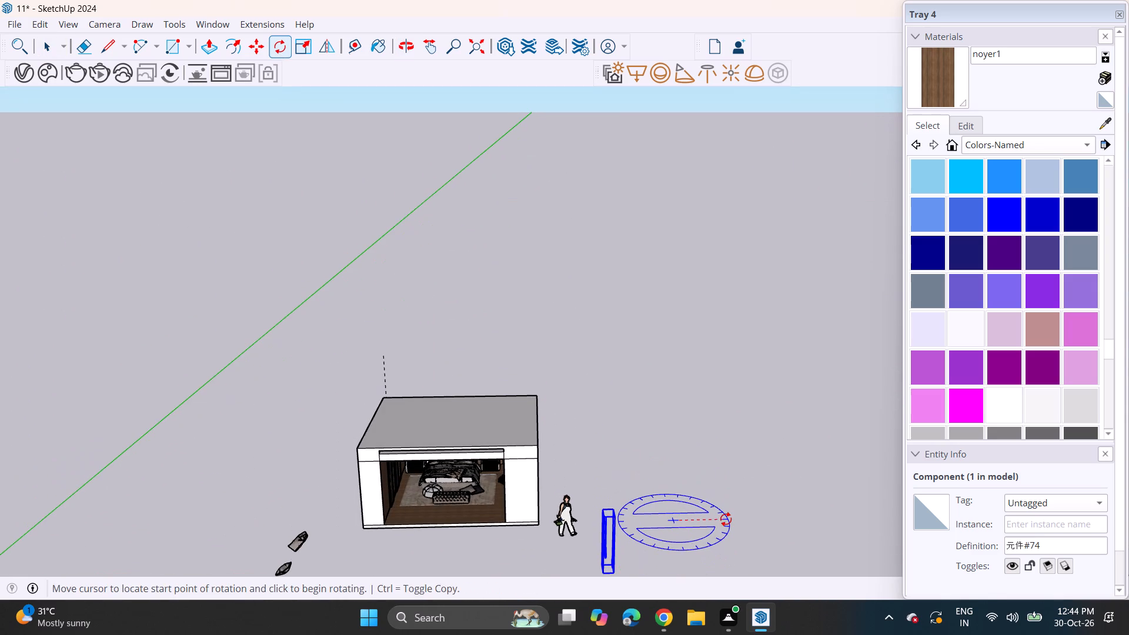
click(726, 519)
click(684, 562)
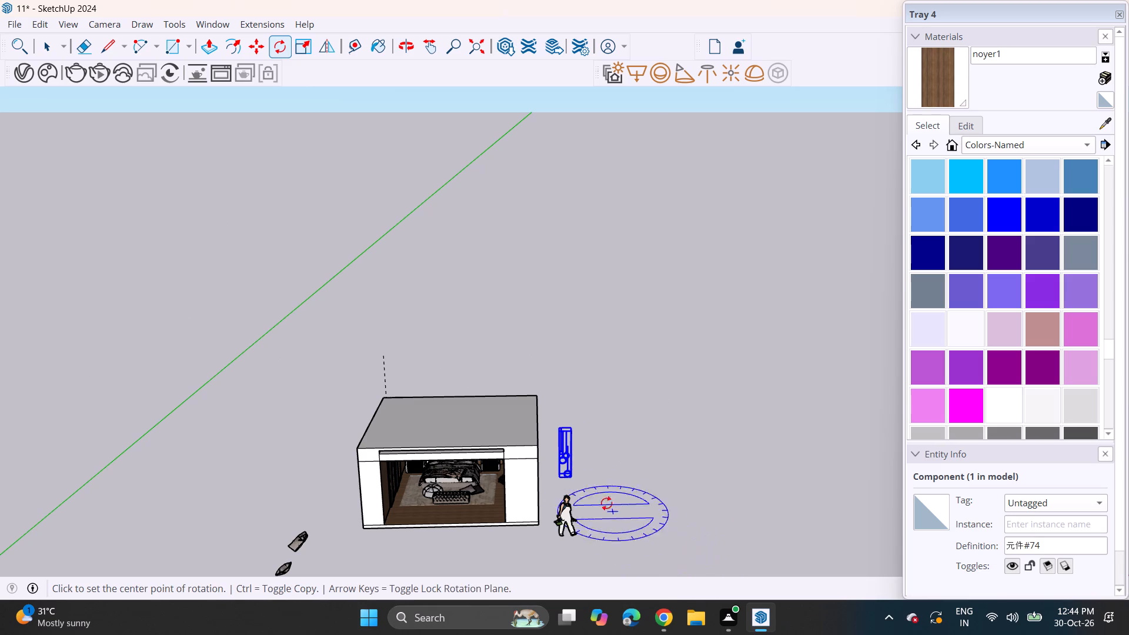
Move the ring pendant from beside the human figure into the room, against the headboard wall above the wardrobe-side nightstand.
middle_drag(598, 489, 594, 391)
scroll(597, 487, up, 1)
scroll(592, 405, up, 4)
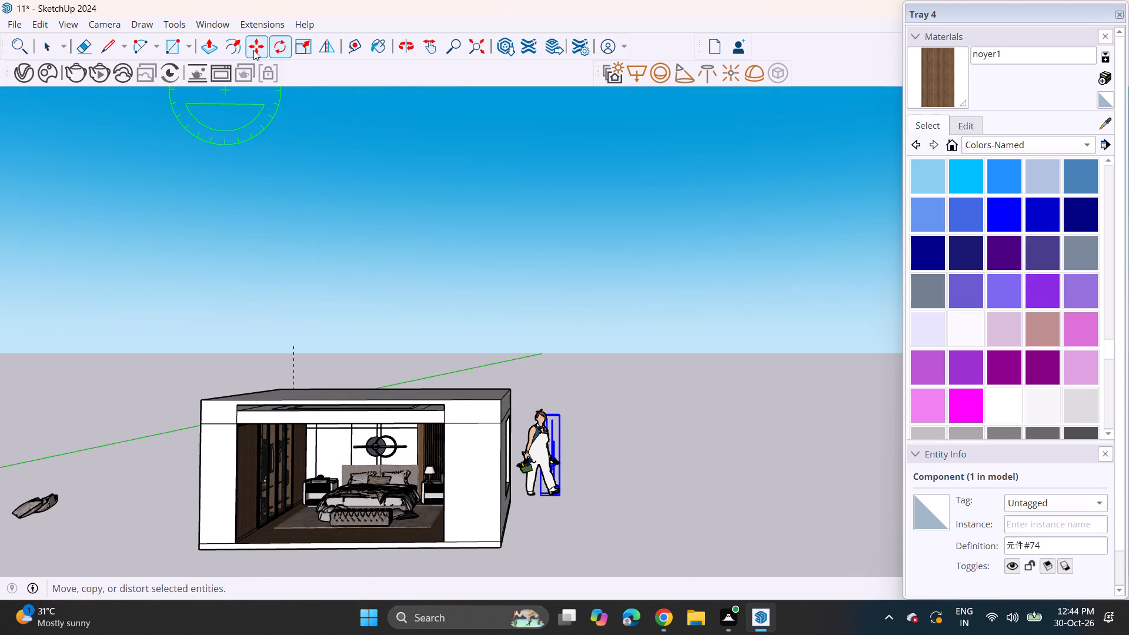
click(253, 50)
click(559, 417)
scroll(359, 430, up, 3)
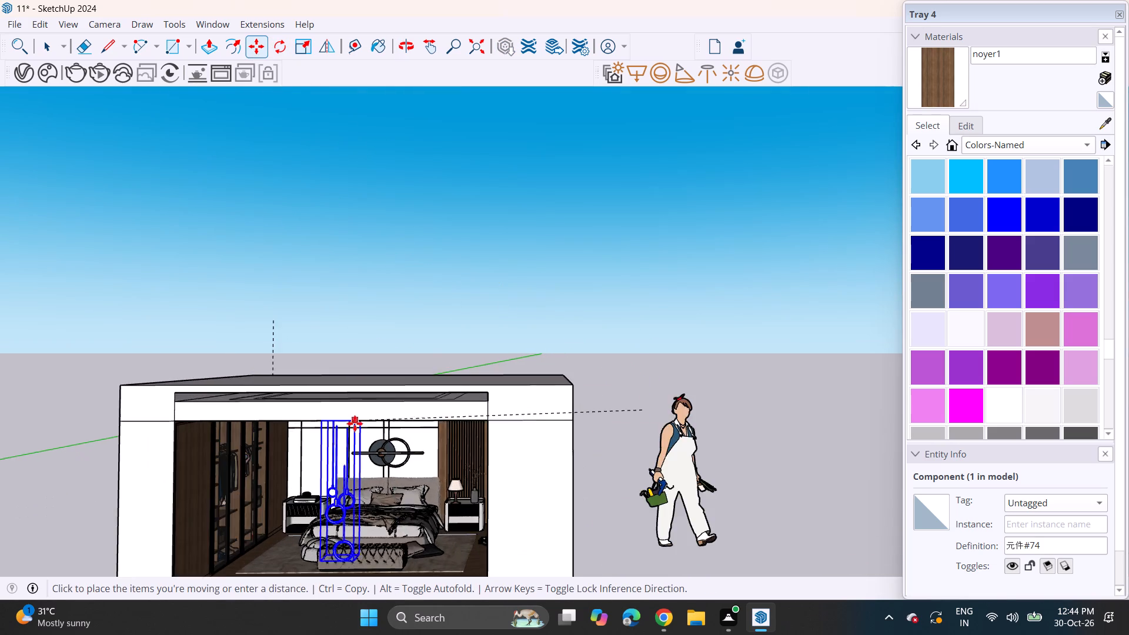
scroll(355, 423, up, 4)
middle_drag(317, 433, 317, 370)
scroll(307, 391, up, 8)
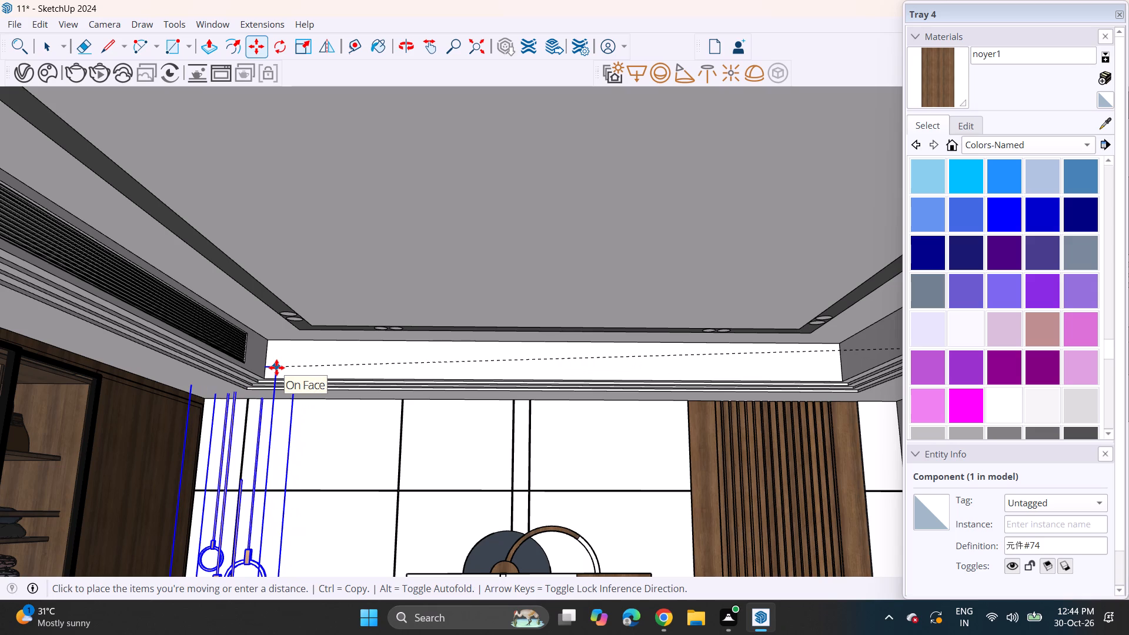
click(275, 360)
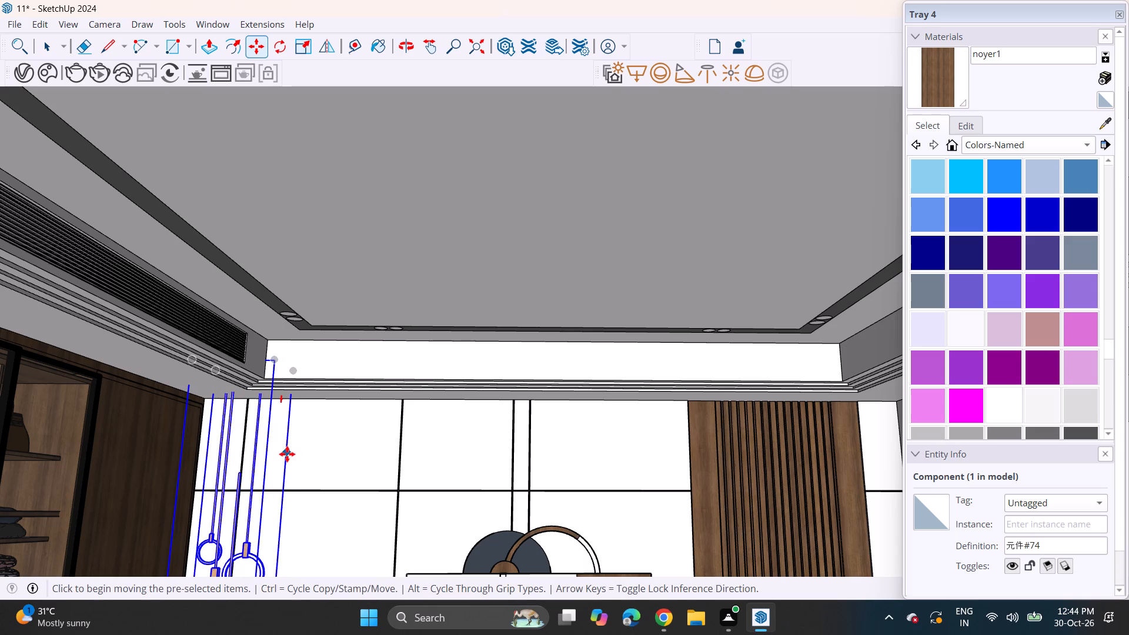
Explode the ring pendant component into its separate groups.
scroll(287, 454, down, 4)
shift+middle_drag(305, 486, 357, 412)
middle_drag(357, 412, 366, 429)
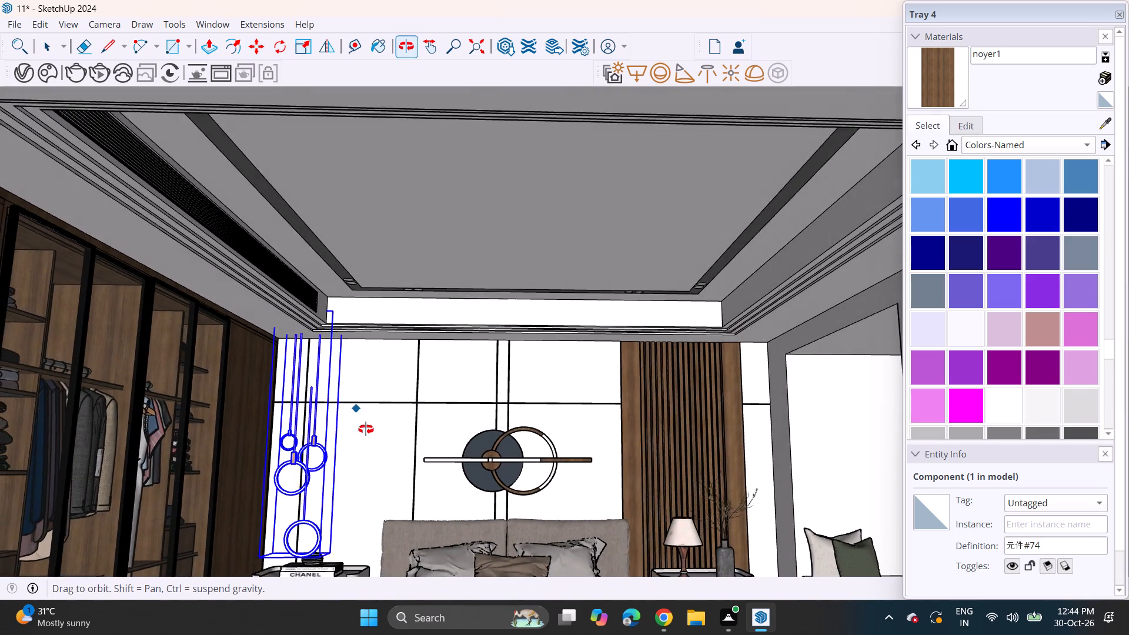
middle_drag(366, 429, 387, 438)
key(space)
click(313, 533)
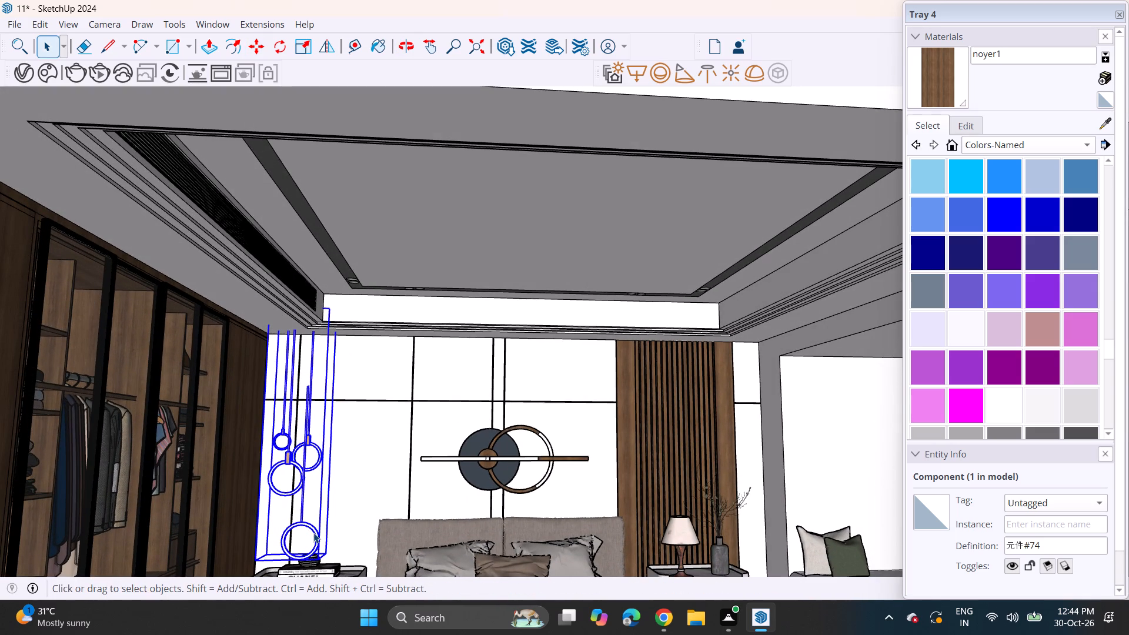
right_click(313, 533)
click(358, 233)
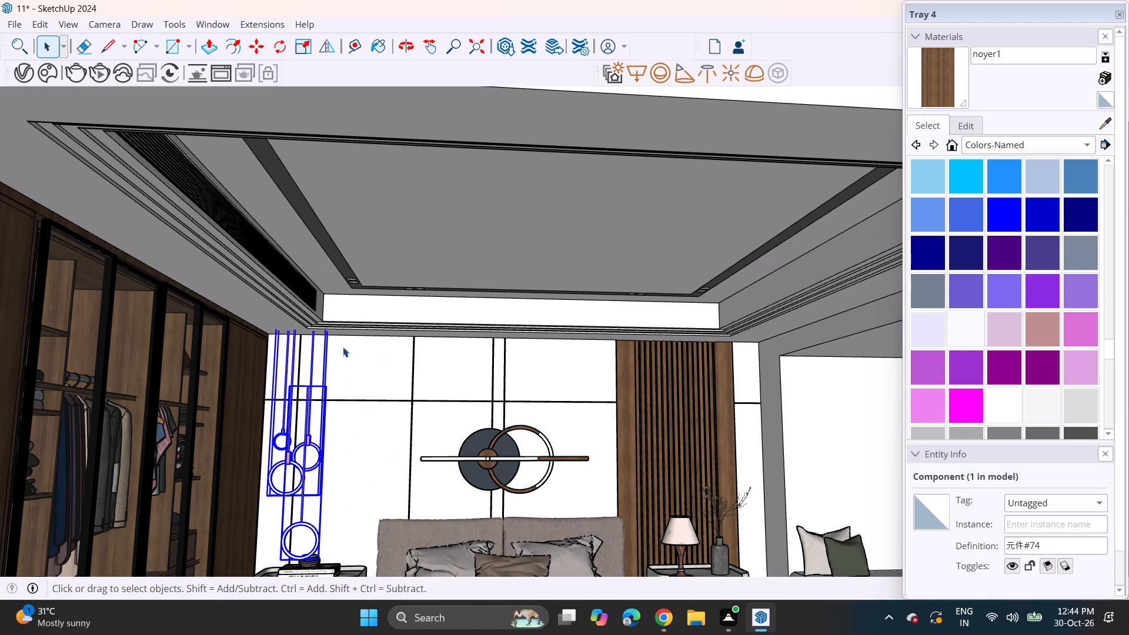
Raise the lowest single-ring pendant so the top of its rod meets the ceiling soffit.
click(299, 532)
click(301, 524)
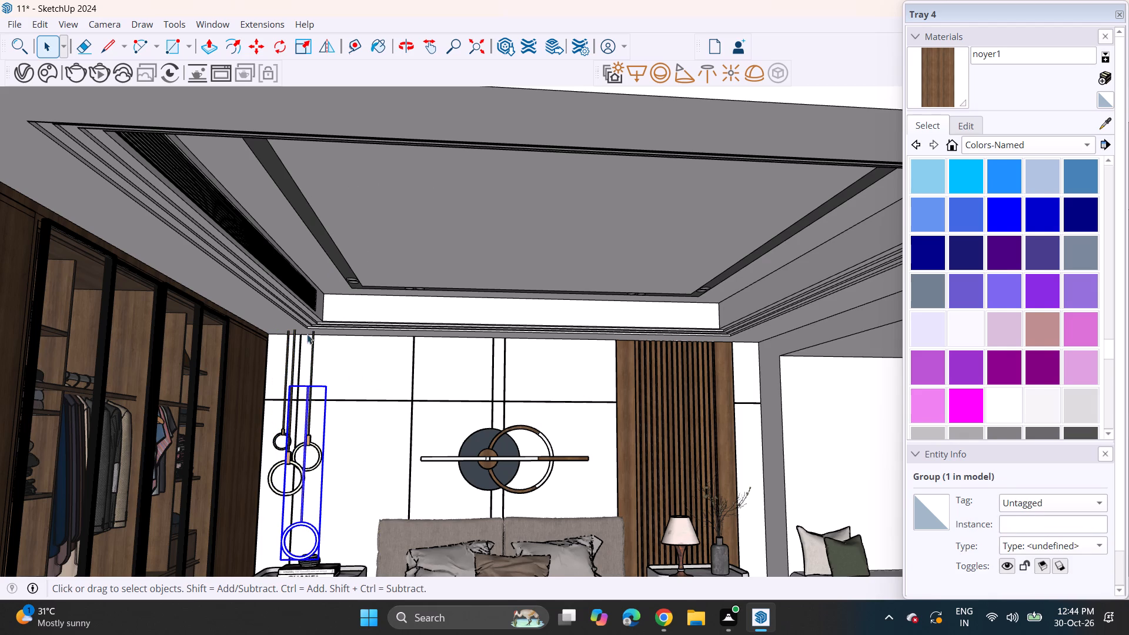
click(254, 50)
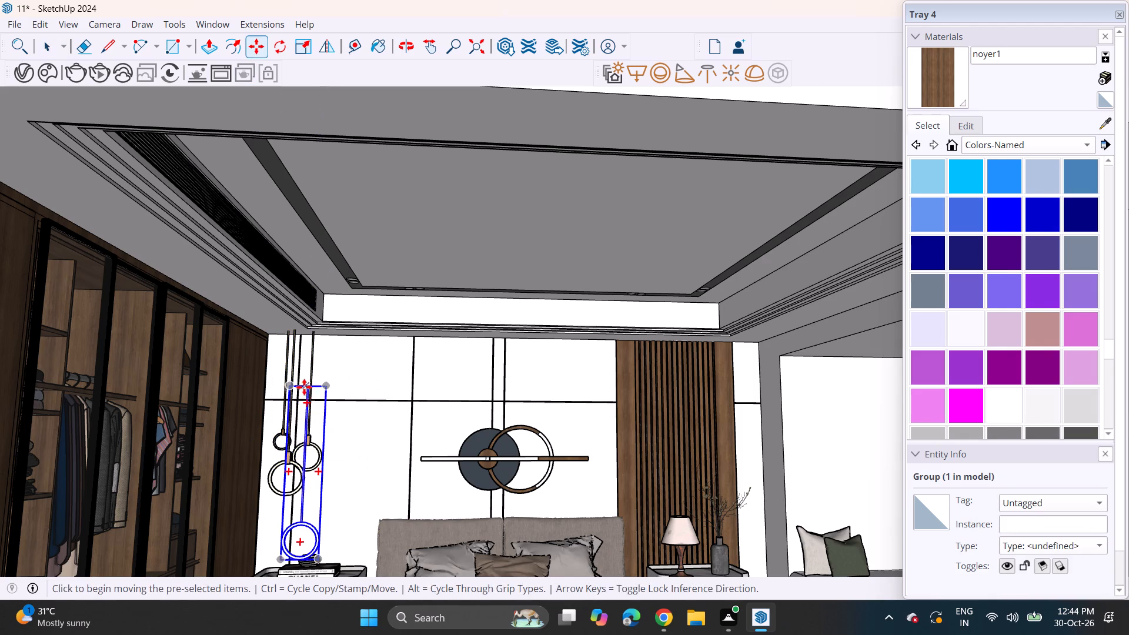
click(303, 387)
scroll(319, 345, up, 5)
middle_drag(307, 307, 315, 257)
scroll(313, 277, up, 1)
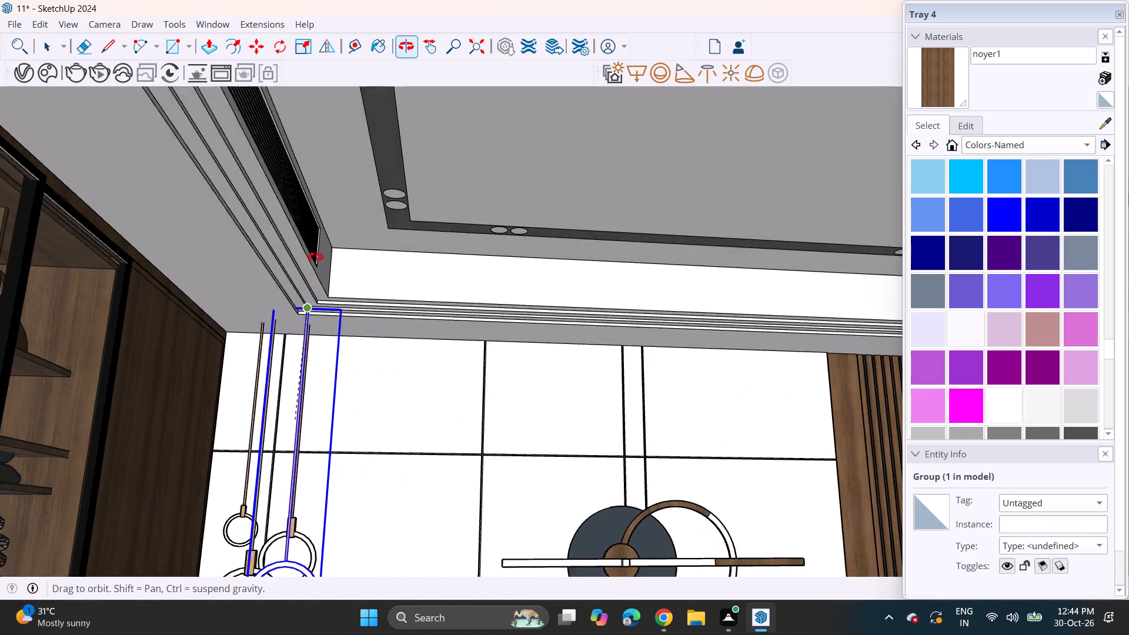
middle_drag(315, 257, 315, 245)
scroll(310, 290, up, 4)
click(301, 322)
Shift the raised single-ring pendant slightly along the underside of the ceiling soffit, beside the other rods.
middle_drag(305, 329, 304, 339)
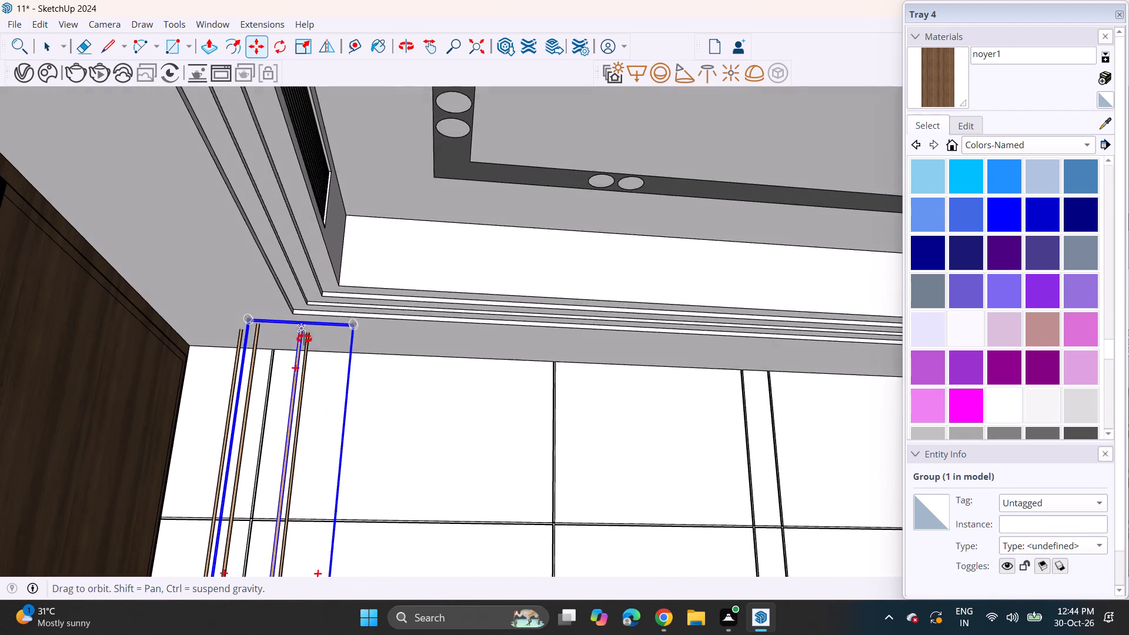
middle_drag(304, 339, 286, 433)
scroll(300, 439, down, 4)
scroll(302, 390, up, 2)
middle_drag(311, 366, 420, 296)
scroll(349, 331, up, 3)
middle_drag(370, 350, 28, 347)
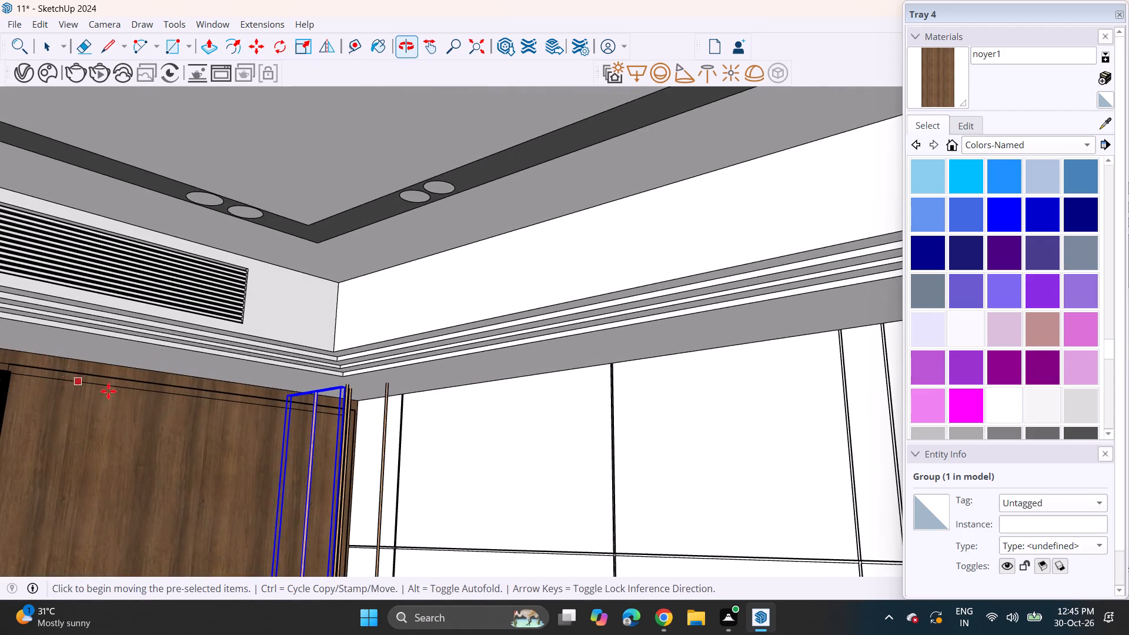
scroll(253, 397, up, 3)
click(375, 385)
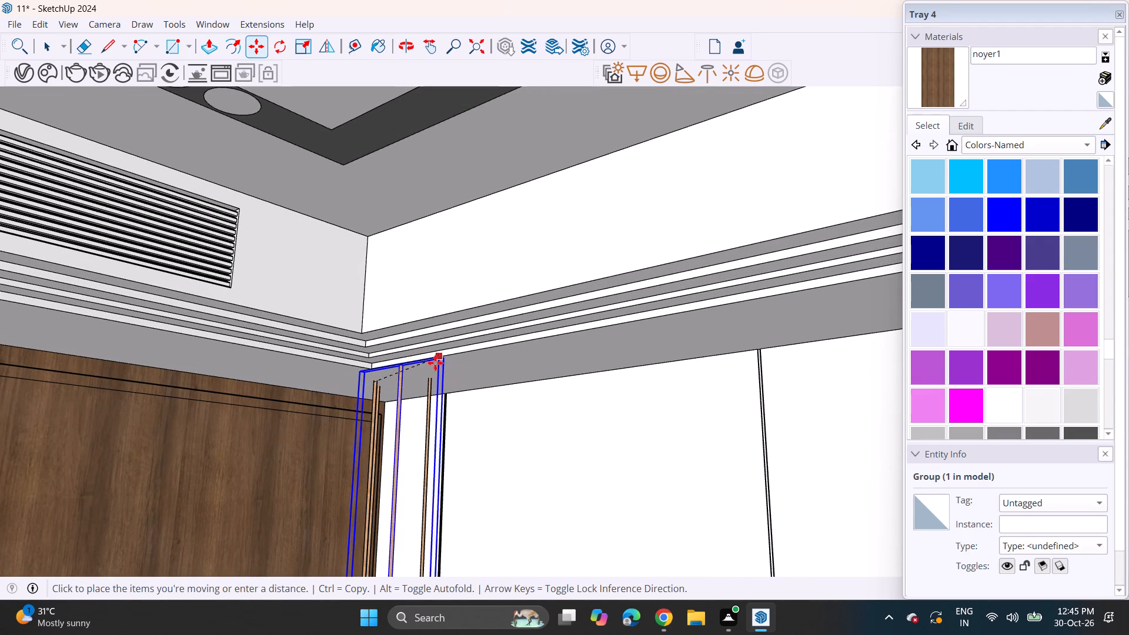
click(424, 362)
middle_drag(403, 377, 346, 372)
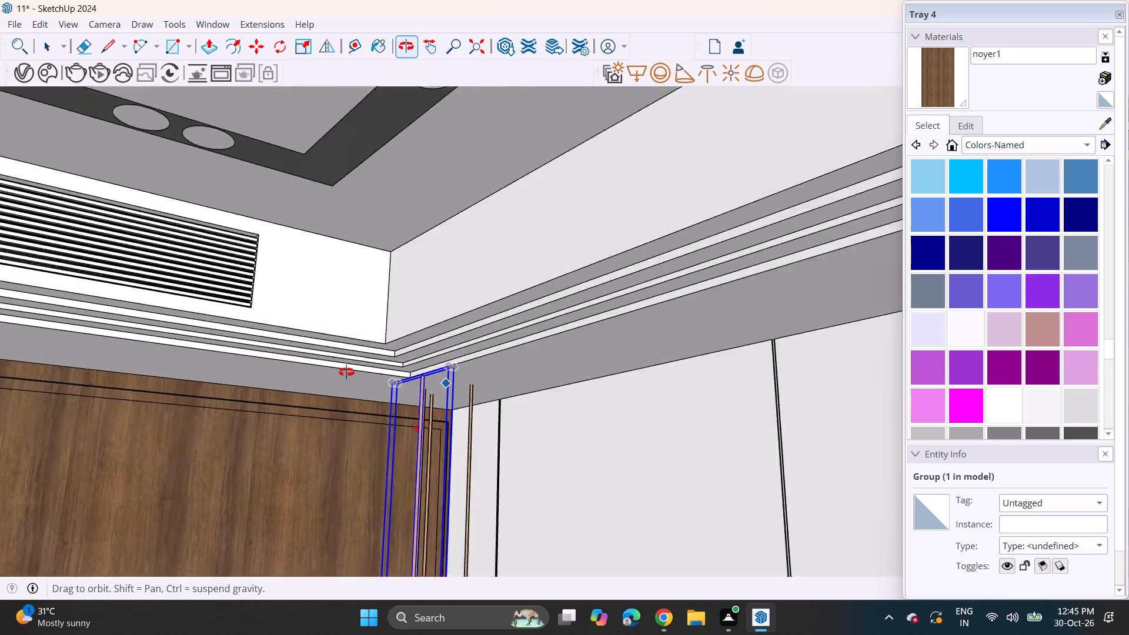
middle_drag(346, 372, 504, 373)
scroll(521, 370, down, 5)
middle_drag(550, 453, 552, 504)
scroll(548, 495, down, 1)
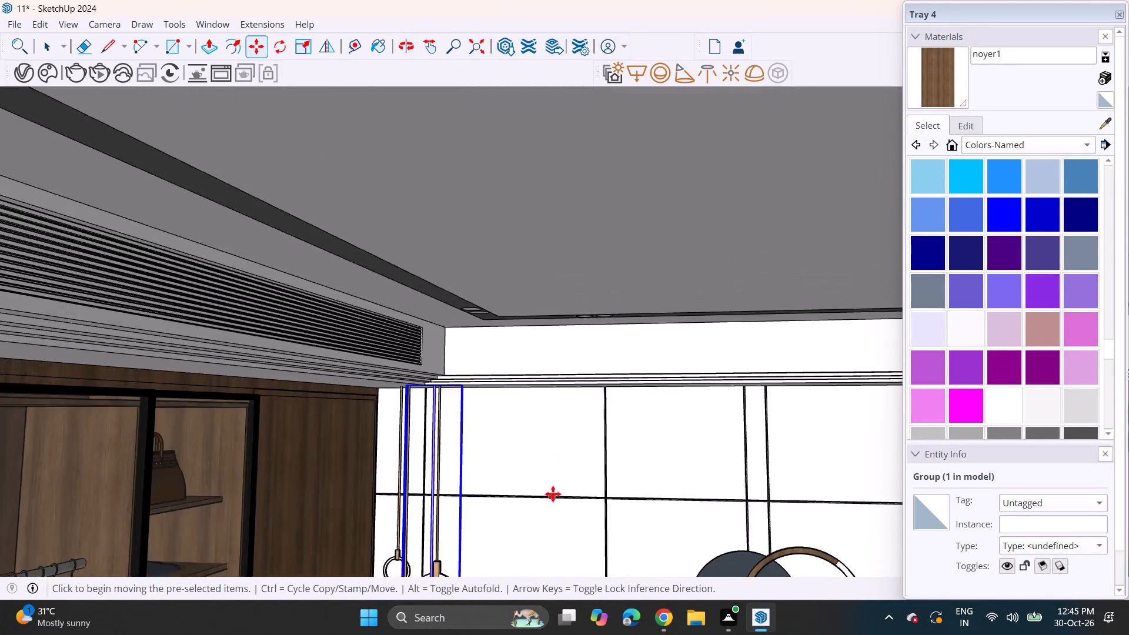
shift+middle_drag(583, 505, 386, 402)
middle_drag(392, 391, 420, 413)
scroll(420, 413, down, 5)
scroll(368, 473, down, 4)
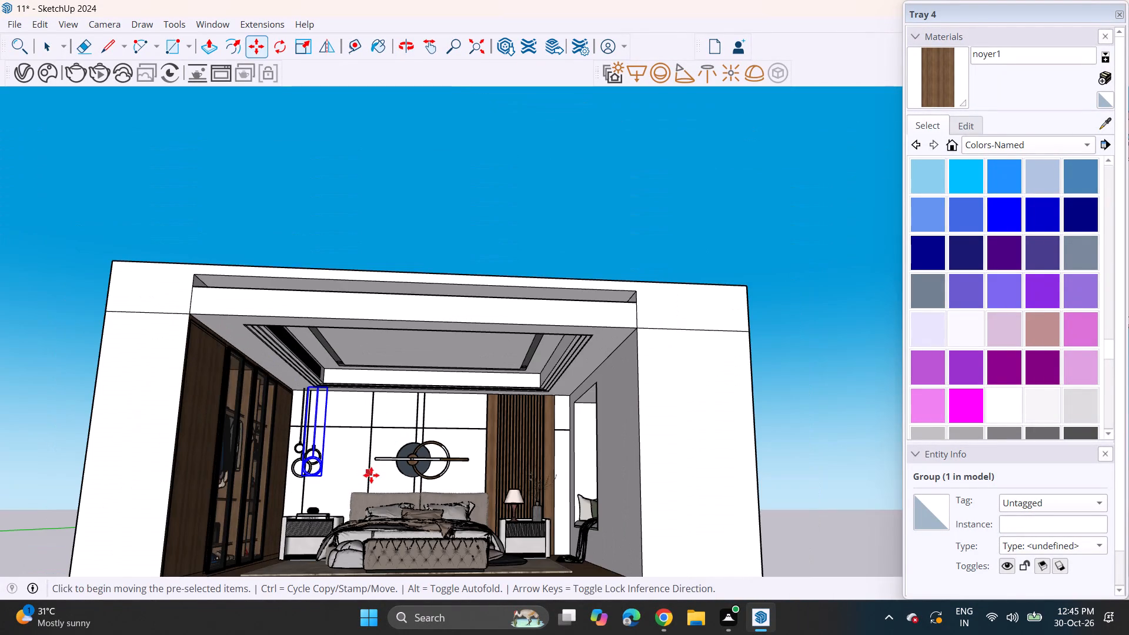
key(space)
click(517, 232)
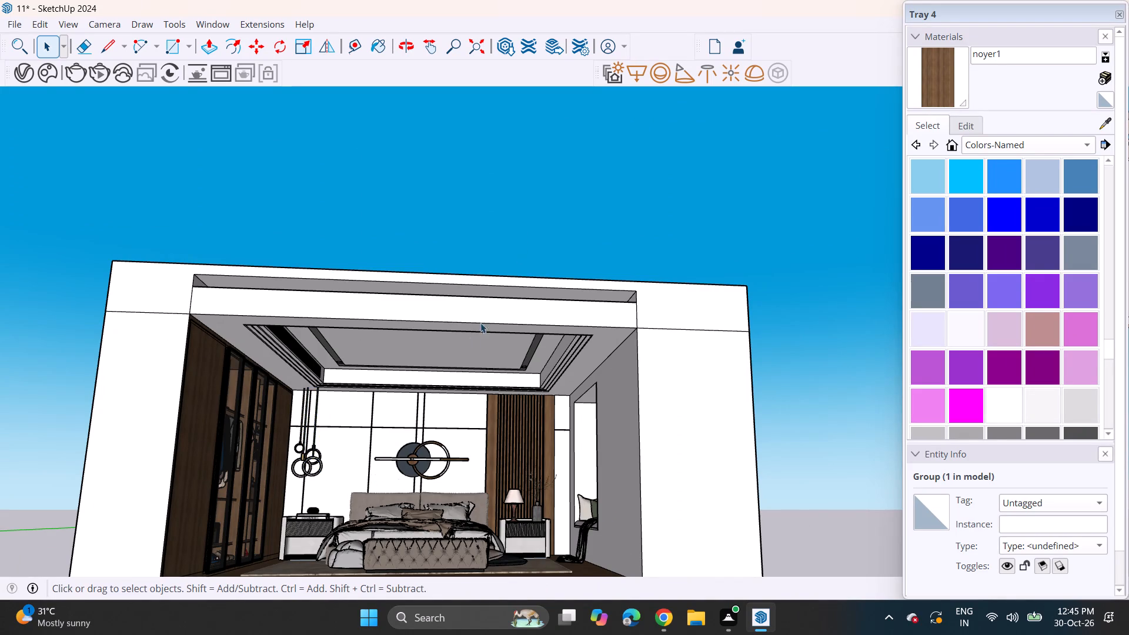
Remove the raised single-ring pendant that overlaps the other rings, keeping the three-ring group.
middle_drag(454, 365, 439, 389)
scroll(369, 480, up, 1)
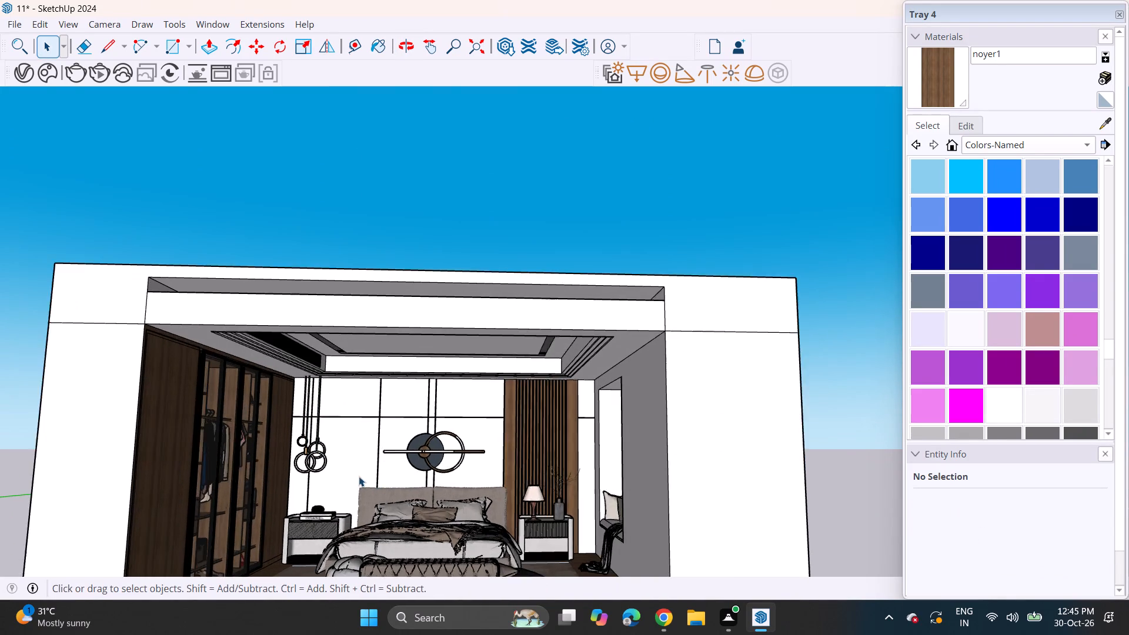
scroll(359, 476, up, 6)
scroll(310, 443, up, 5)
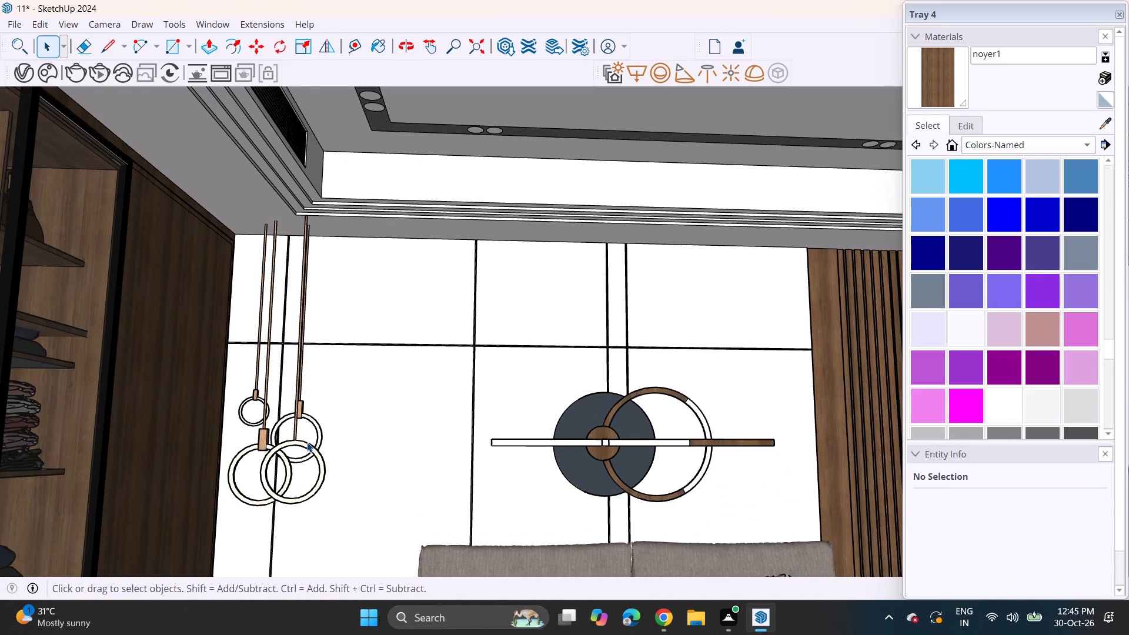
click(307, 442)
right_click(307, 443)
click(372, 159)
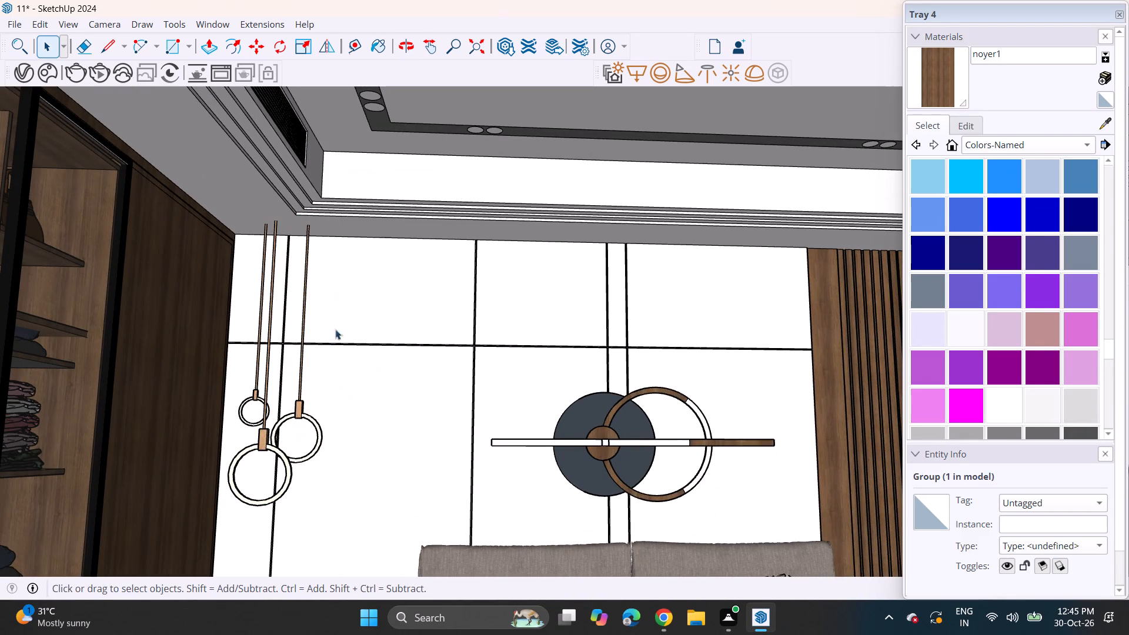
Move the three-ring pendant group along the headboard wall, away from the wardrobe, to hang centred above the nightstand.
scroll(319, 427, down, 5)
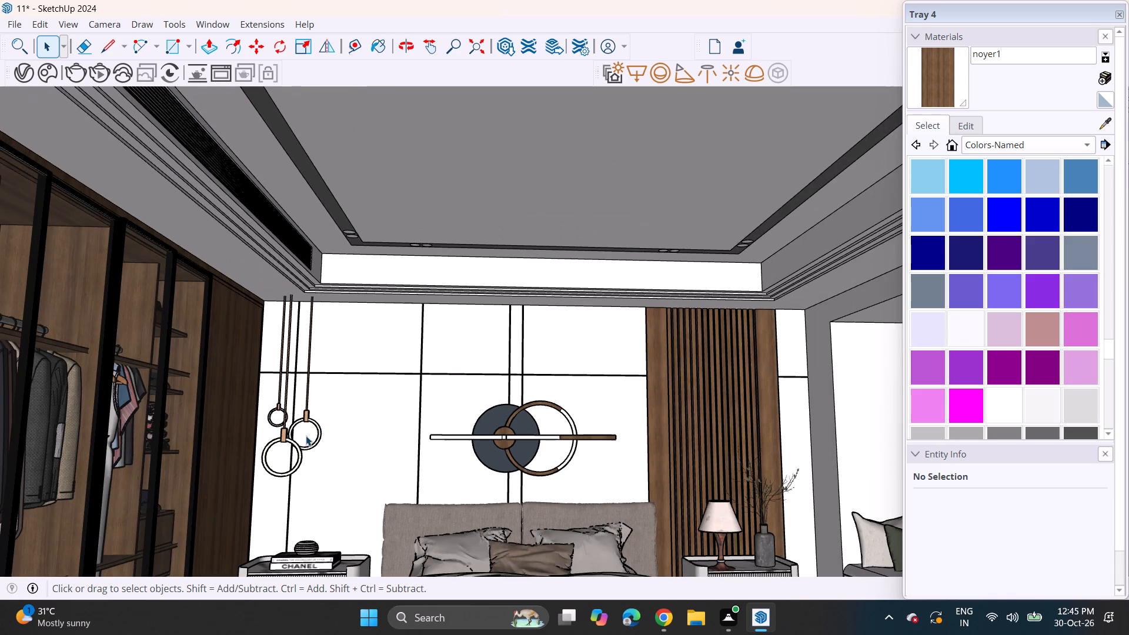
click(317, 443)
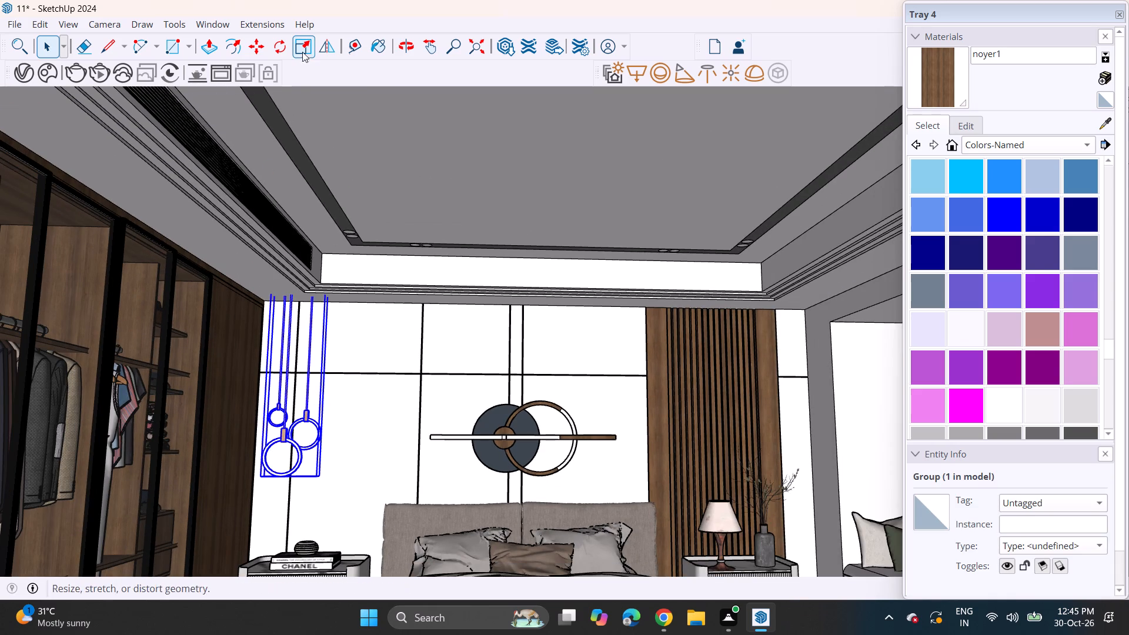
click(255, 46)
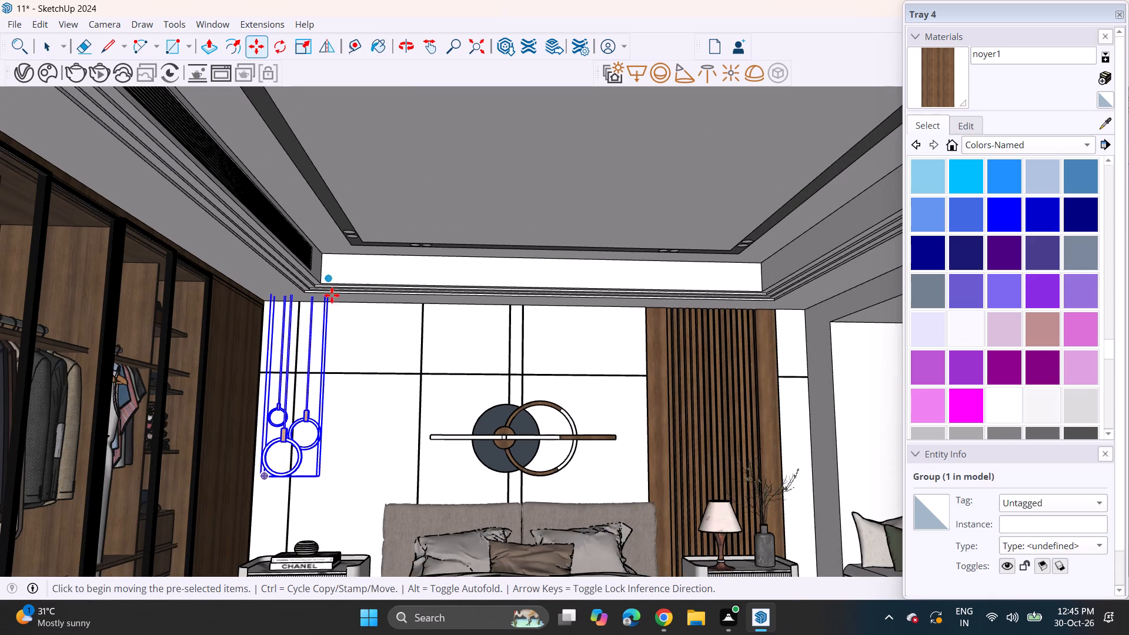
click(329, 276)
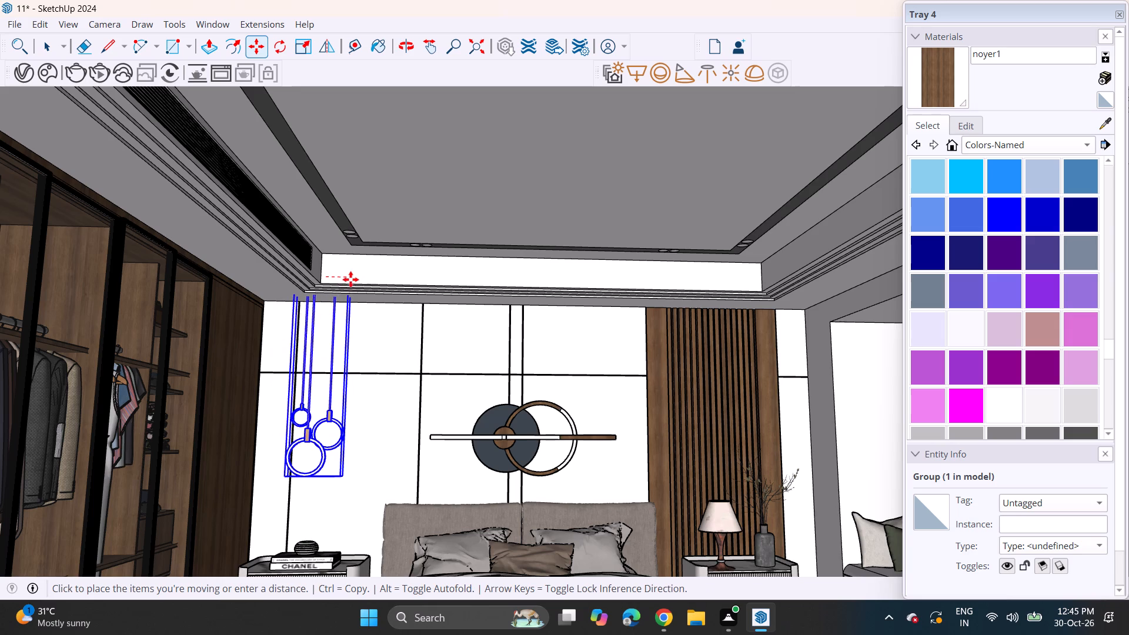
click(356, 272)
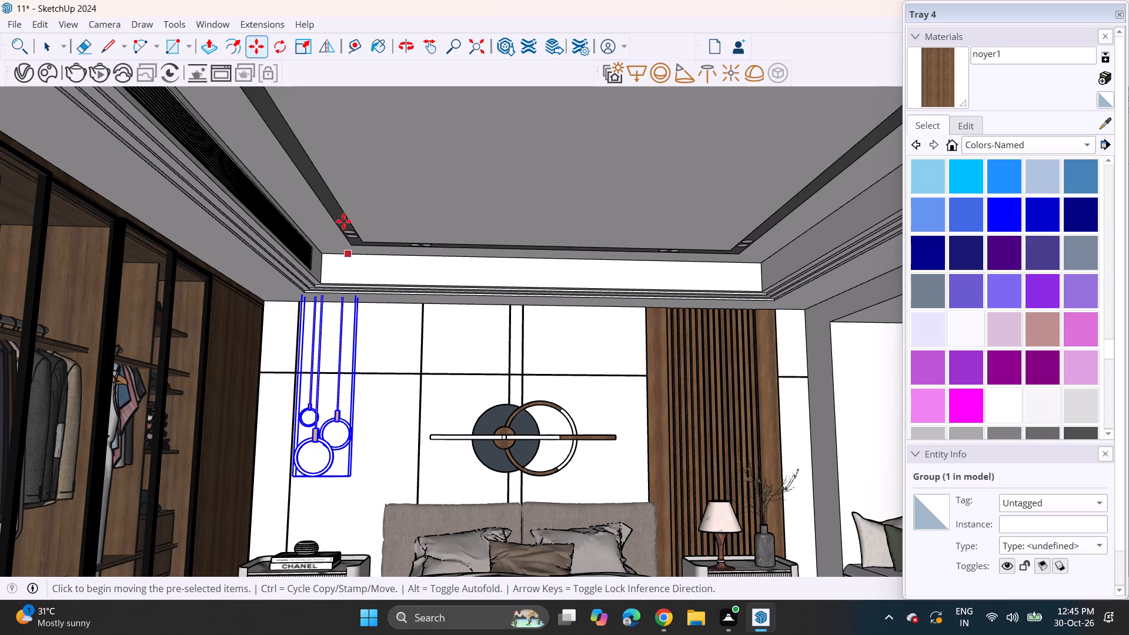
scroll(303, 306, down, 6)
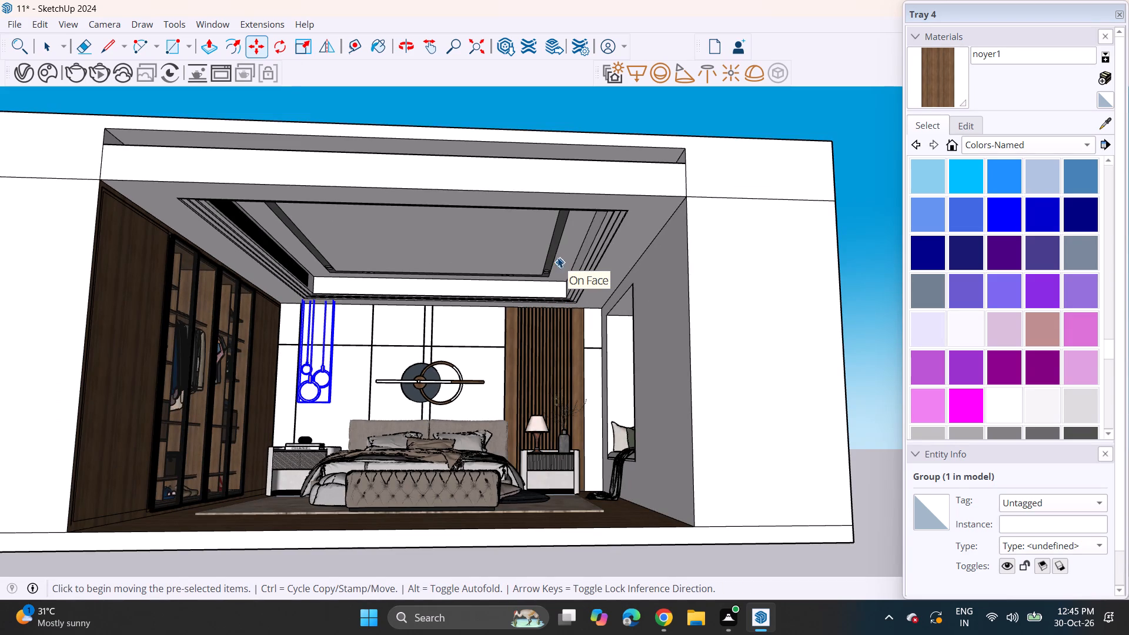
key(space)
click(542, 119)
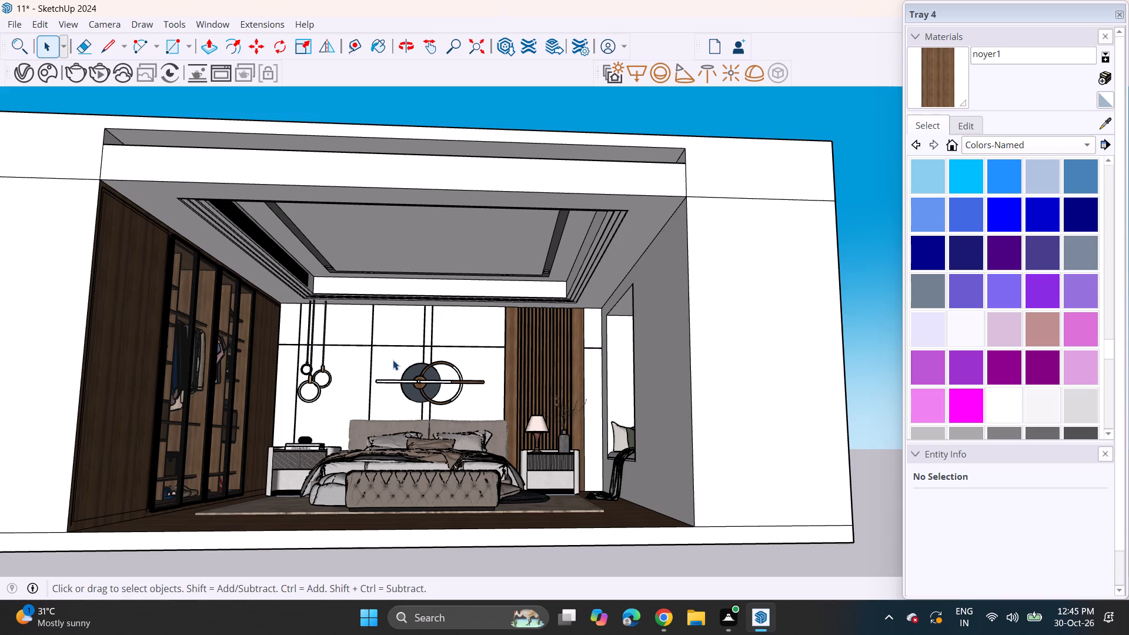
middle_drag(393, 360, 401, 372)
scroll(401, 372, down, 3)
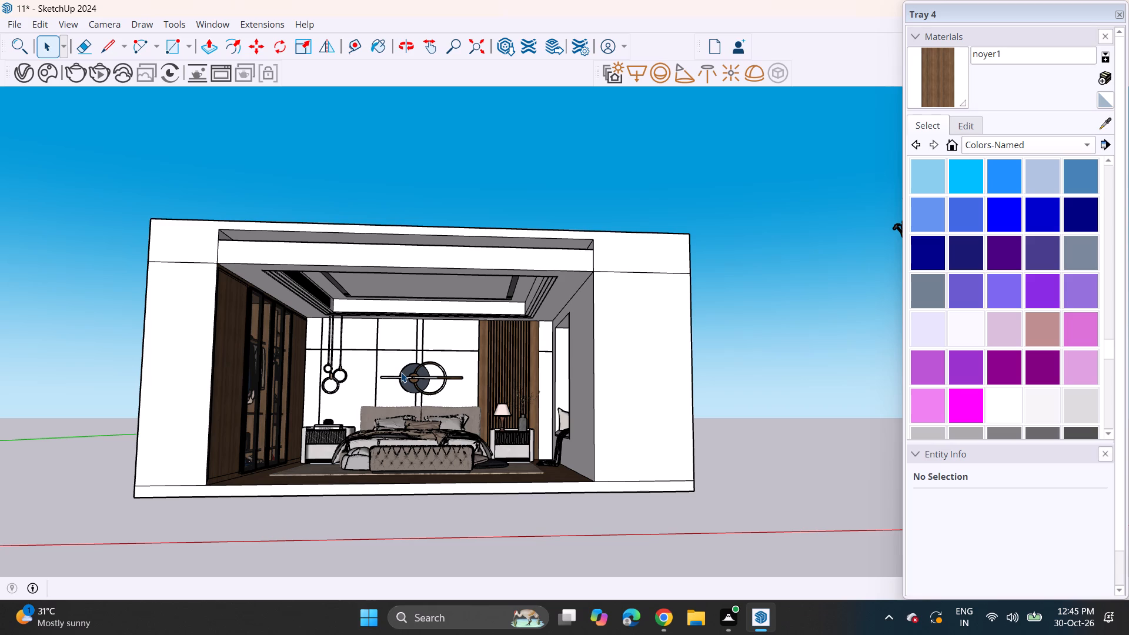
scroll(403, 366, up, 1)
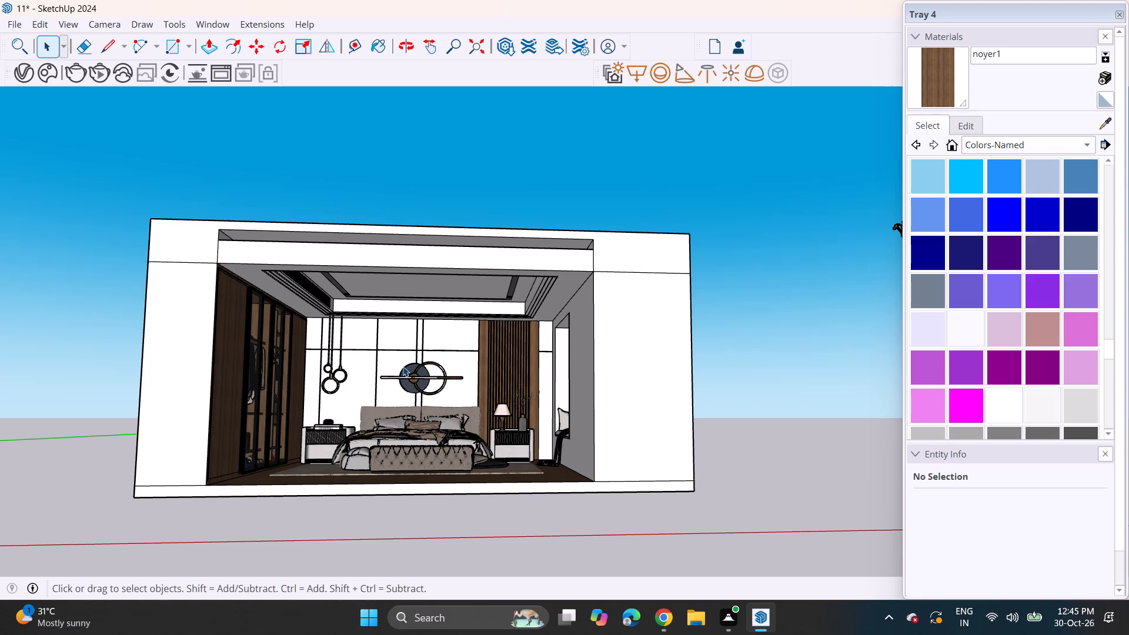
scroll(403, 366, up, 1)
Switch to 3D Warehouse in Chrome, search for "PENDANT LIGTH" and look through the pendant light models.
click(664, 614)
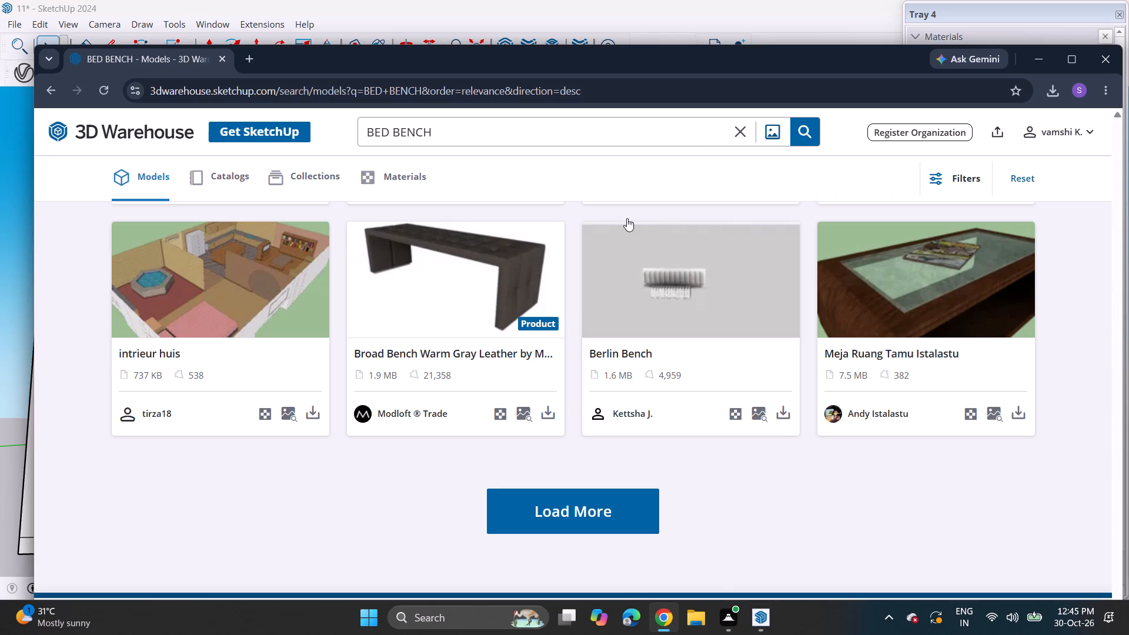
click(743, 135)
key(p)
text(ENDANT LIGTH)
key(Return)
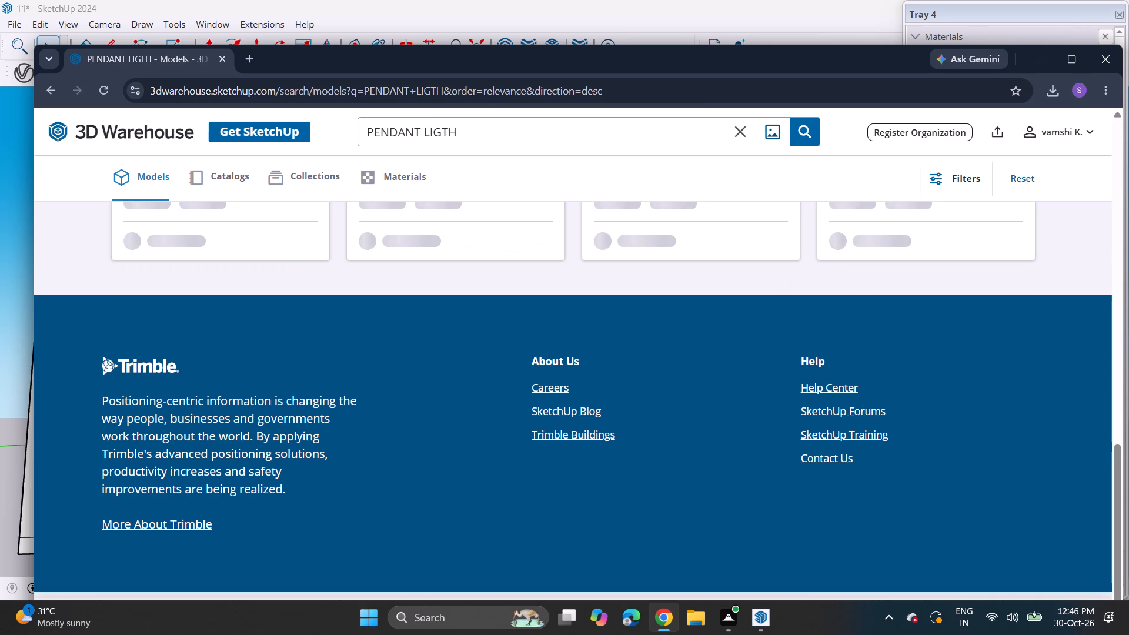
scroll(538, 333, up, 3)
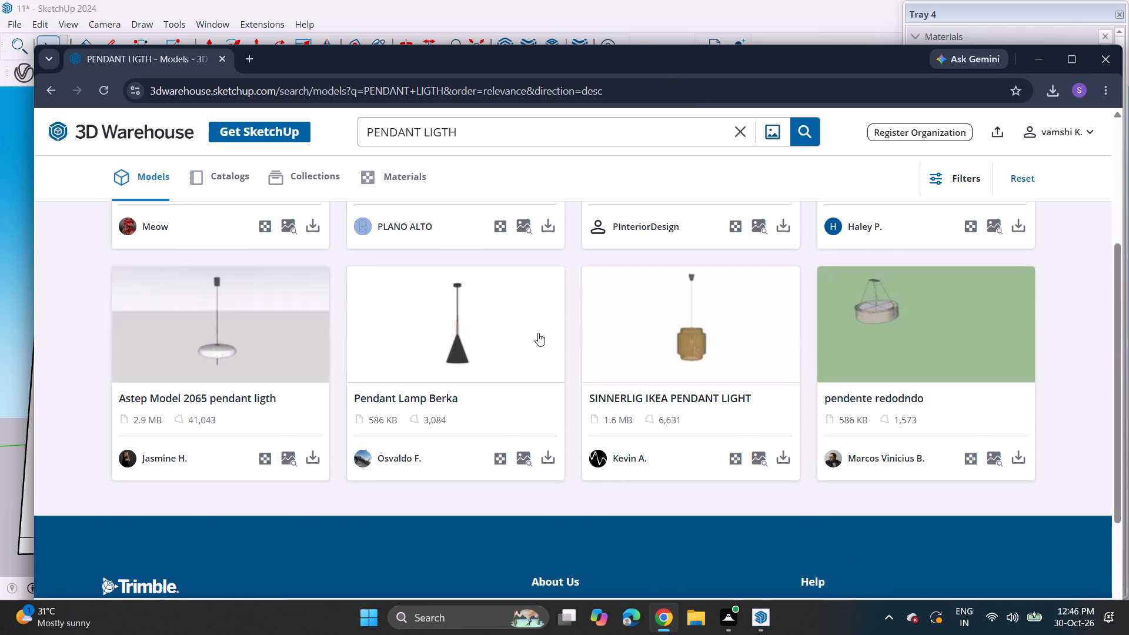
scroll(522, 402, up, 4)
scroll(522, 402, down, 5)
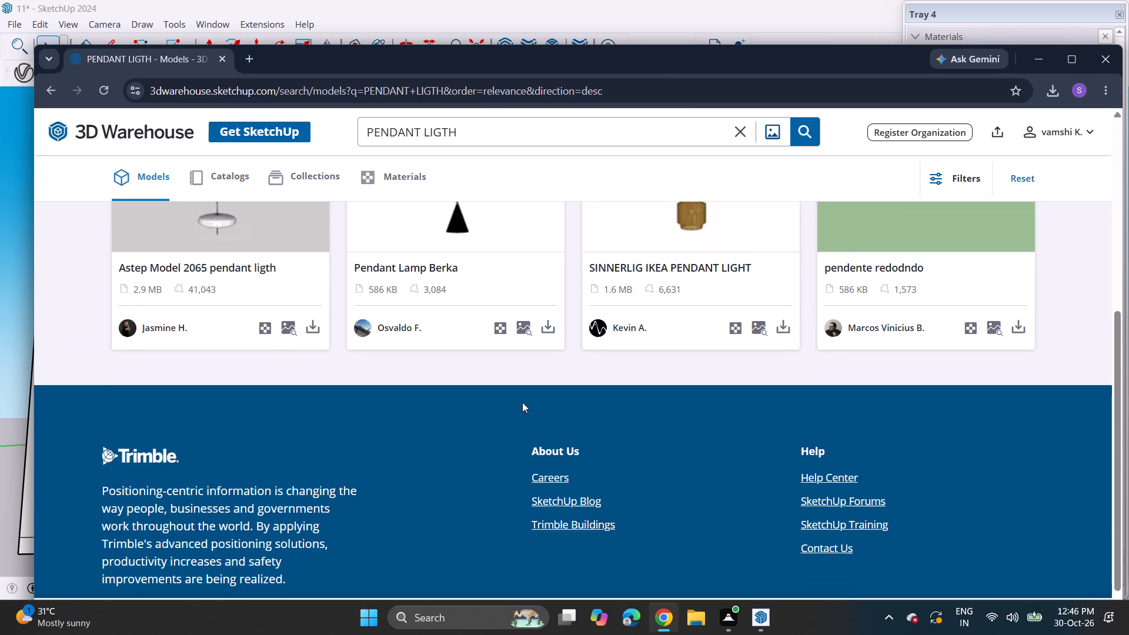
scroll(522, 402, down, 1)
scroll(522, 402, up, 15)
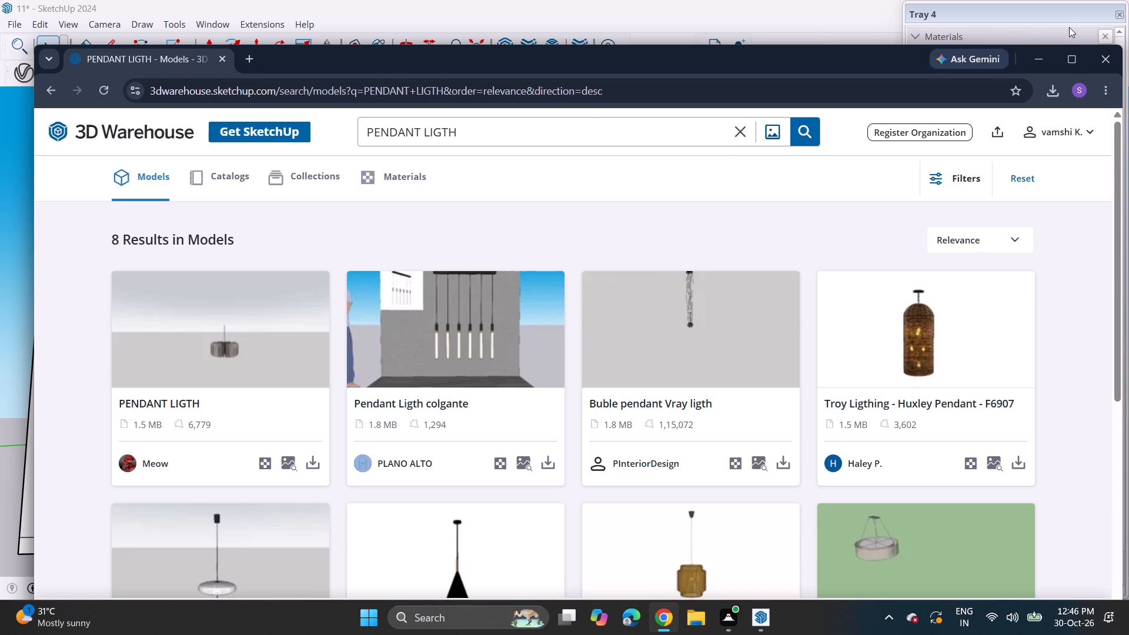
click(1037, 63)
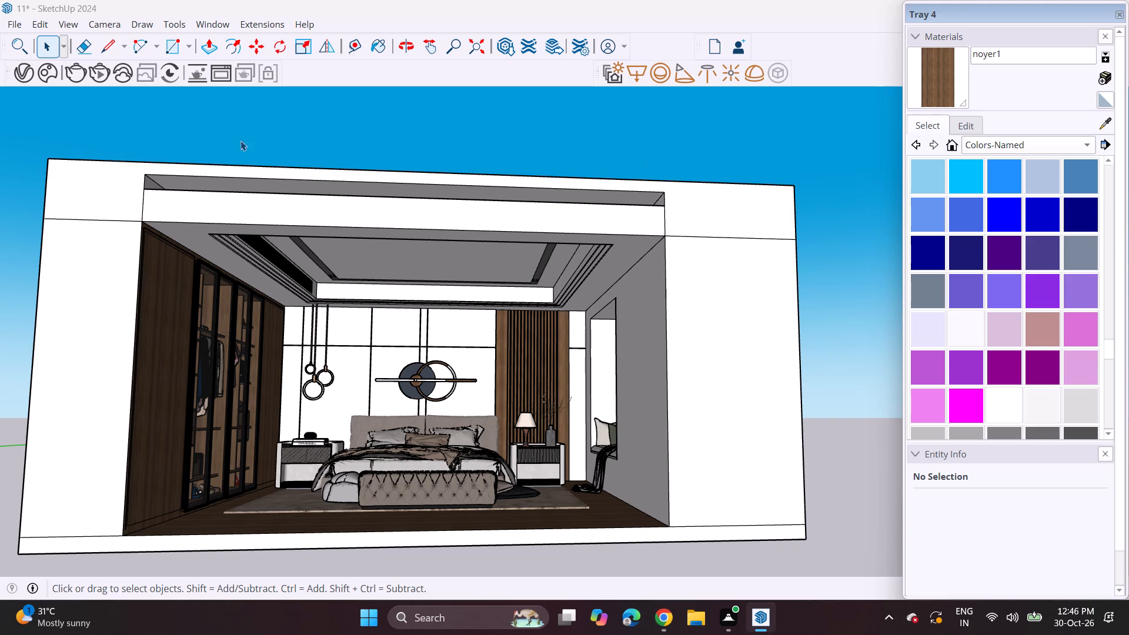
Import the svet chandelier model from the Downloads folder and place it in the bedroom above the bed.
click(18, 25)
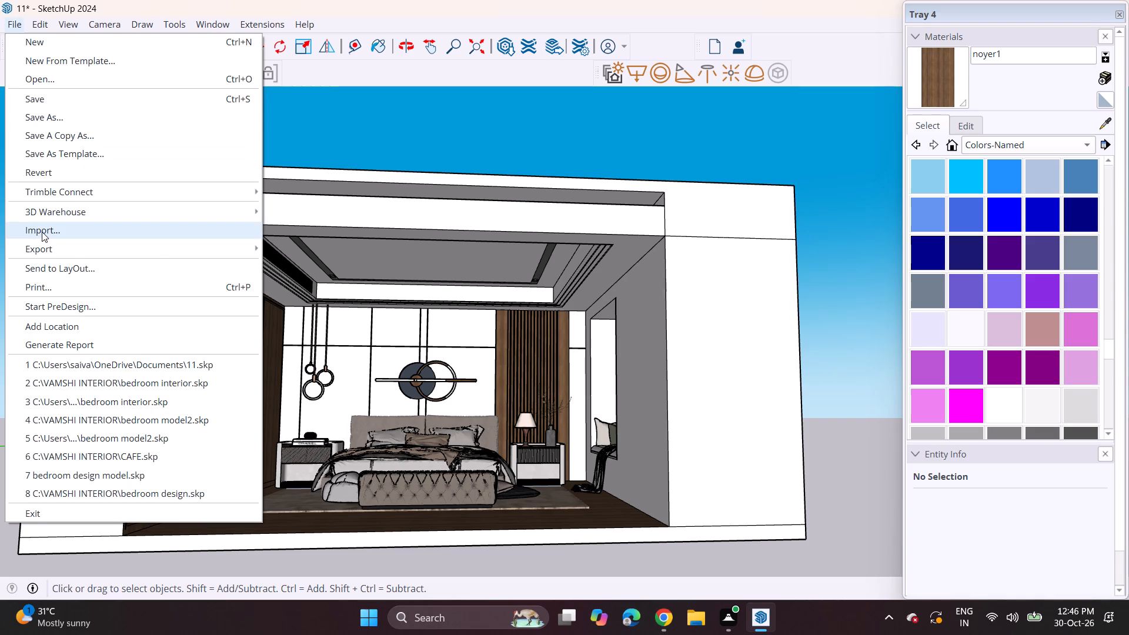
click(42, 232)
scroll(335, 238, down, 6)
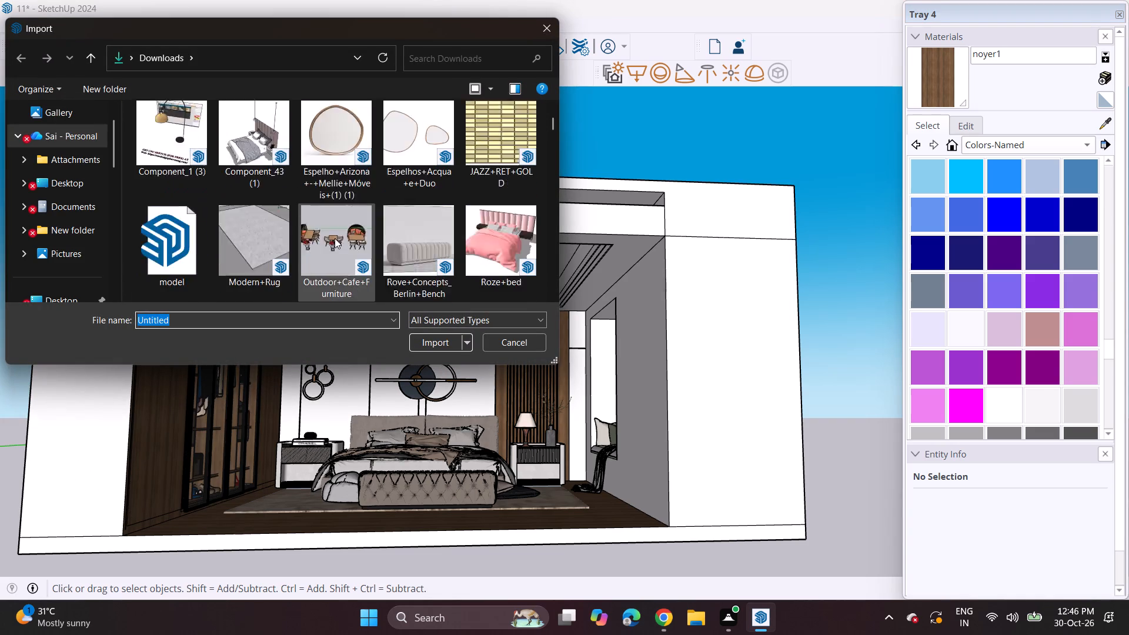
scroll(335, 238, down, 2)
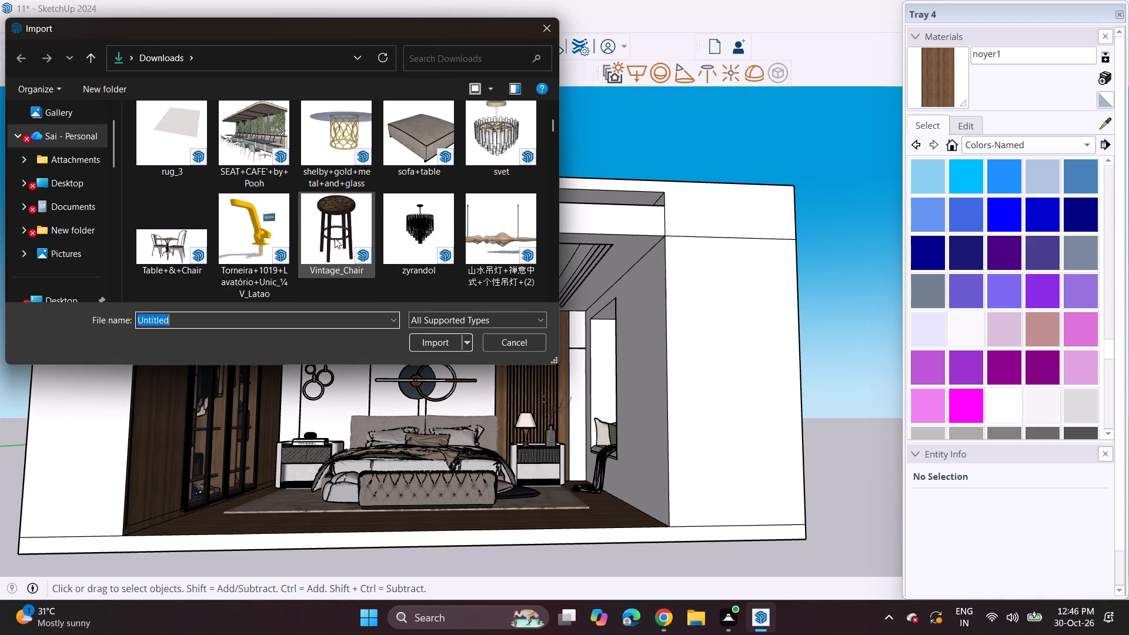
scroll(335, 238, up, 1)
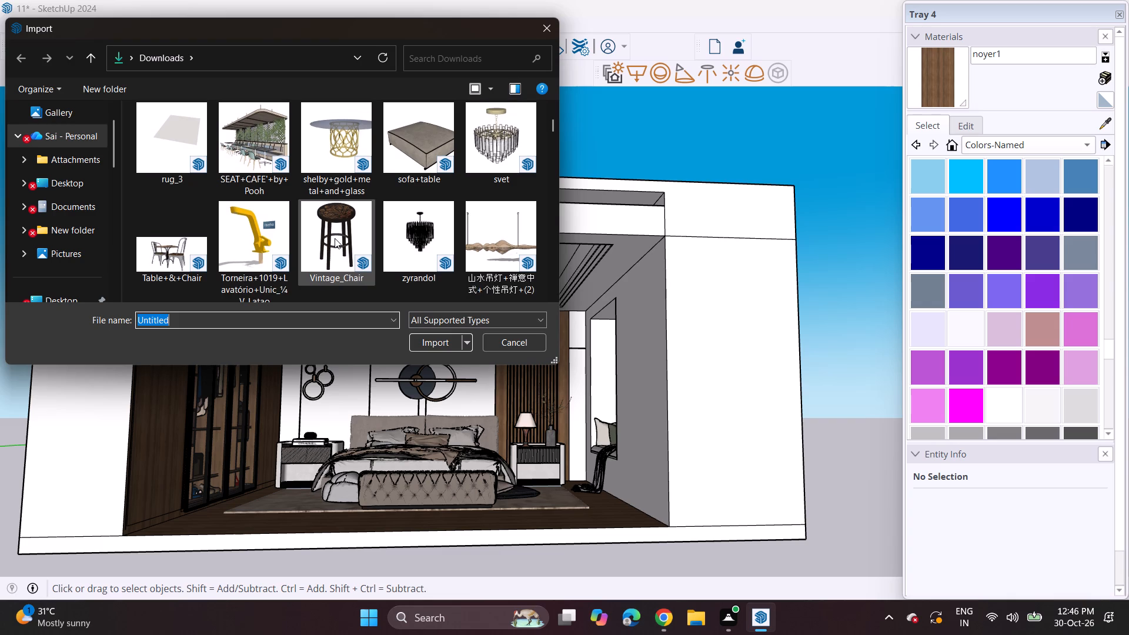
scroll(371, 251, down, 2)
scroll(370, 252, up, 1)
click(500, 171)
click(439, 337)
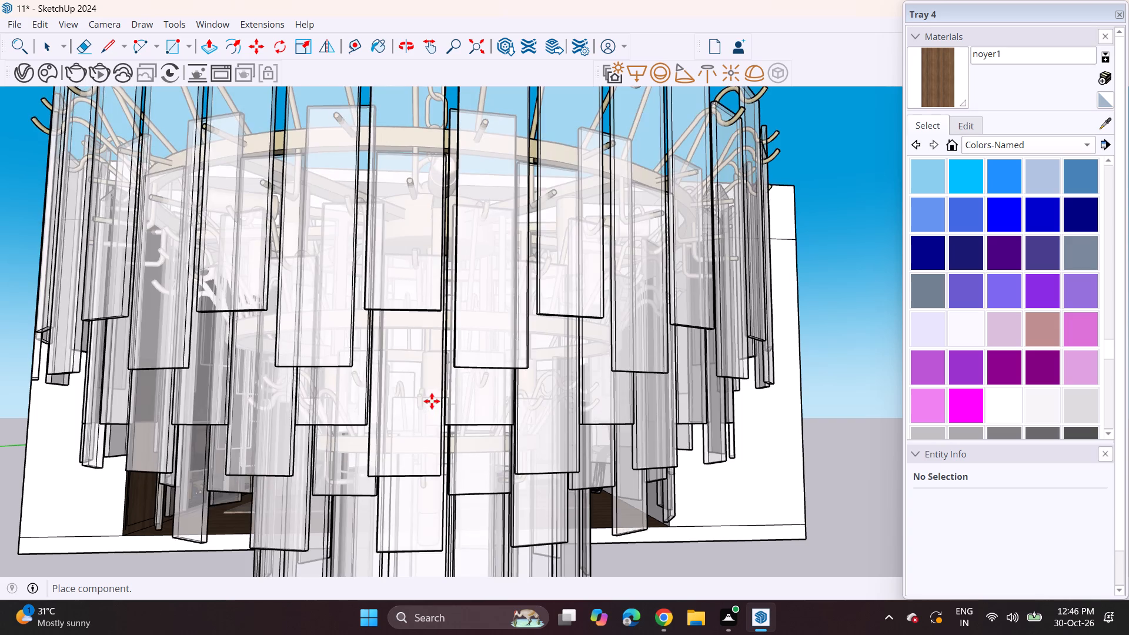
click(428, 377)
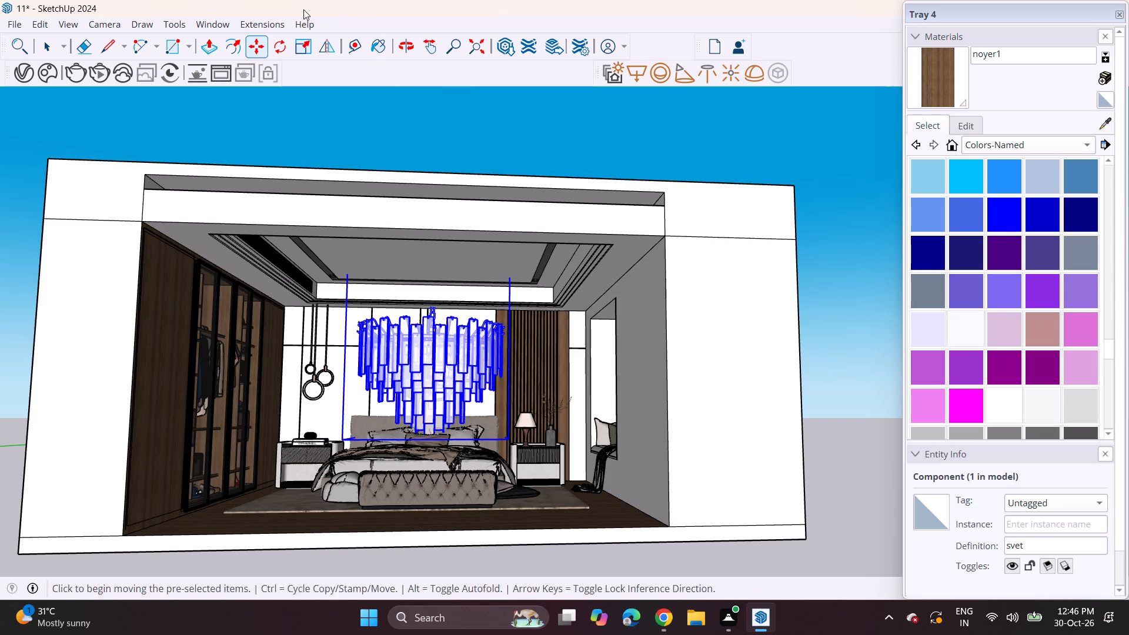
Scale the svet chandelier down uniformly to roughly half its imported size.
click(300, 50)
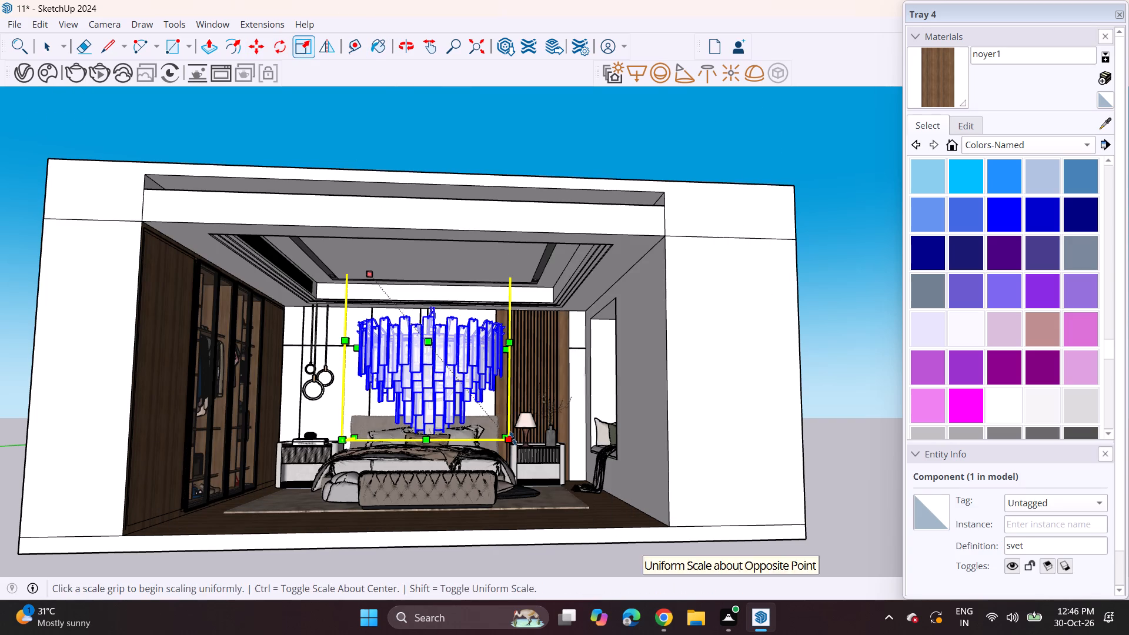
click(513, 438)
click(440, 342)
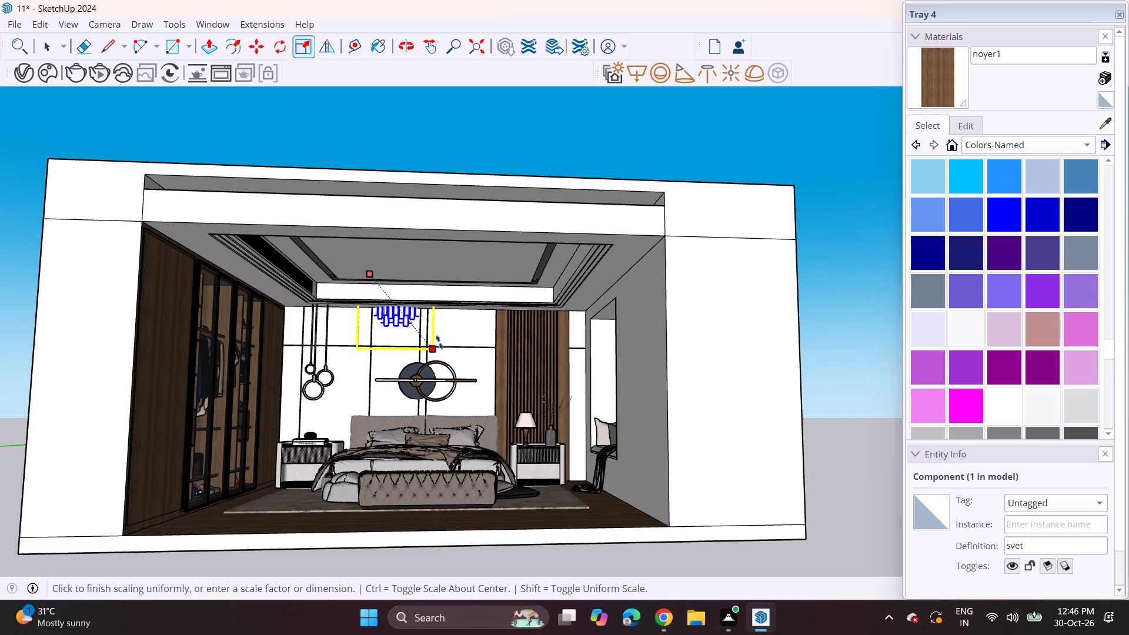
Move the chandelier onto the recessed ceiling panel in front of the bed.
click(248, 42)
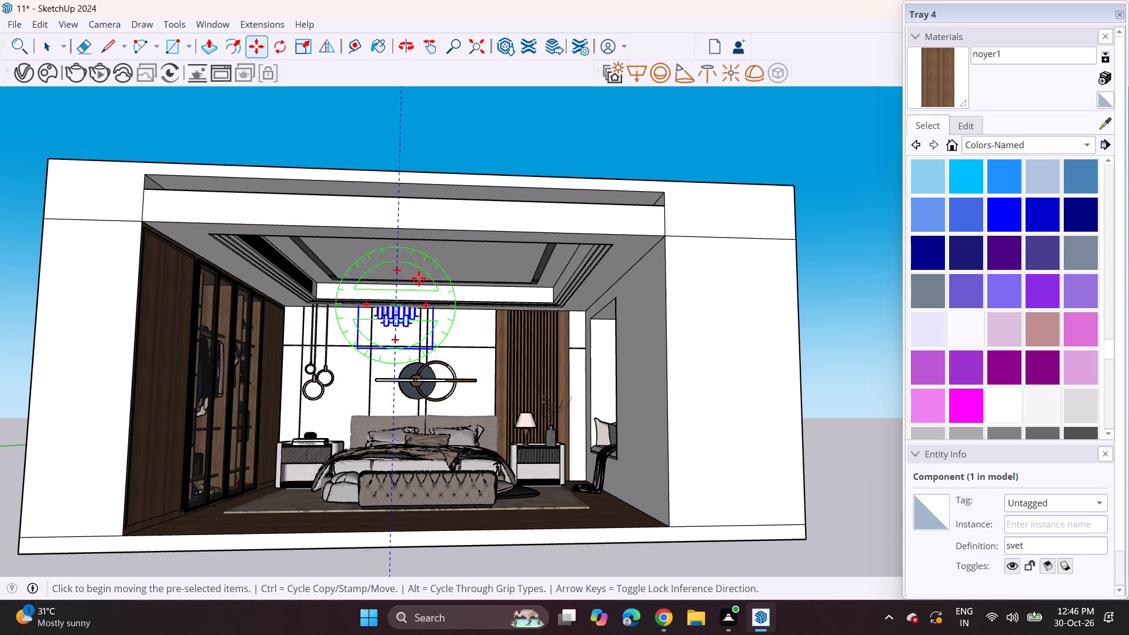
click(434, 266)
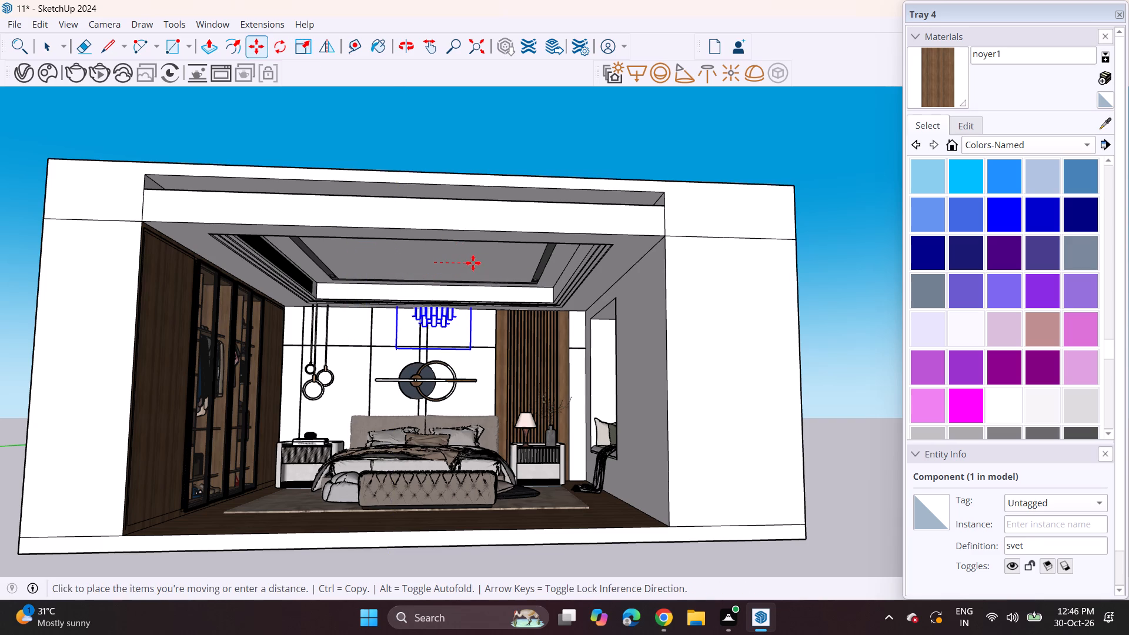
click(469, 249)
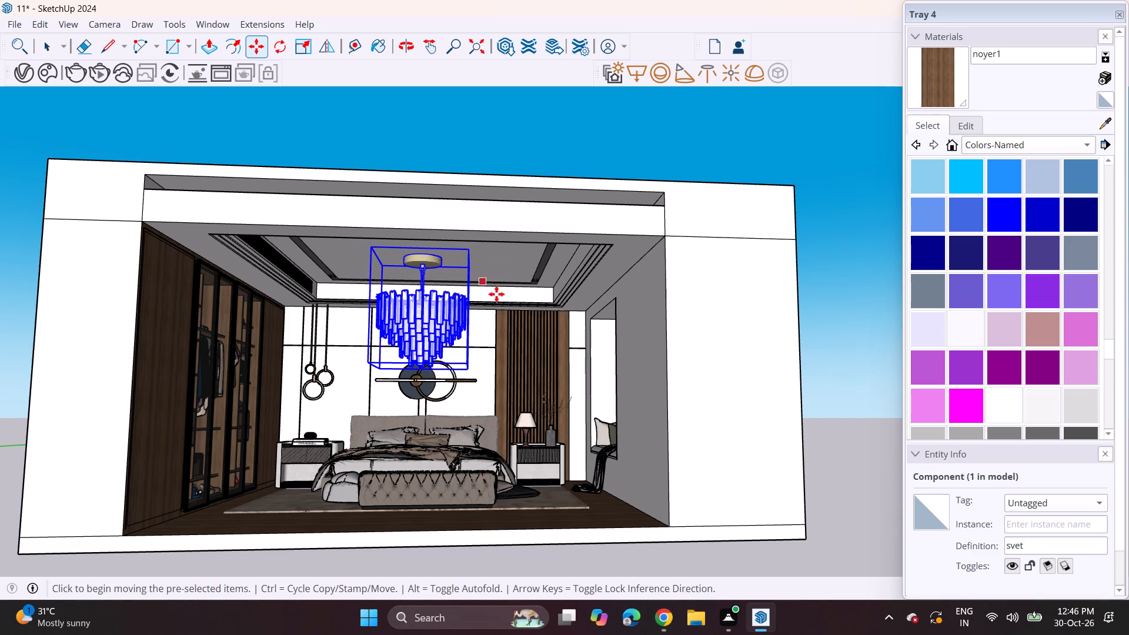
Shift the chandelier along the green axis towards the headboard wall, keeping it under the recessed ceiling.
middle_drag(490, 295, 0, 275)
scroll(473, 346, up, 4)
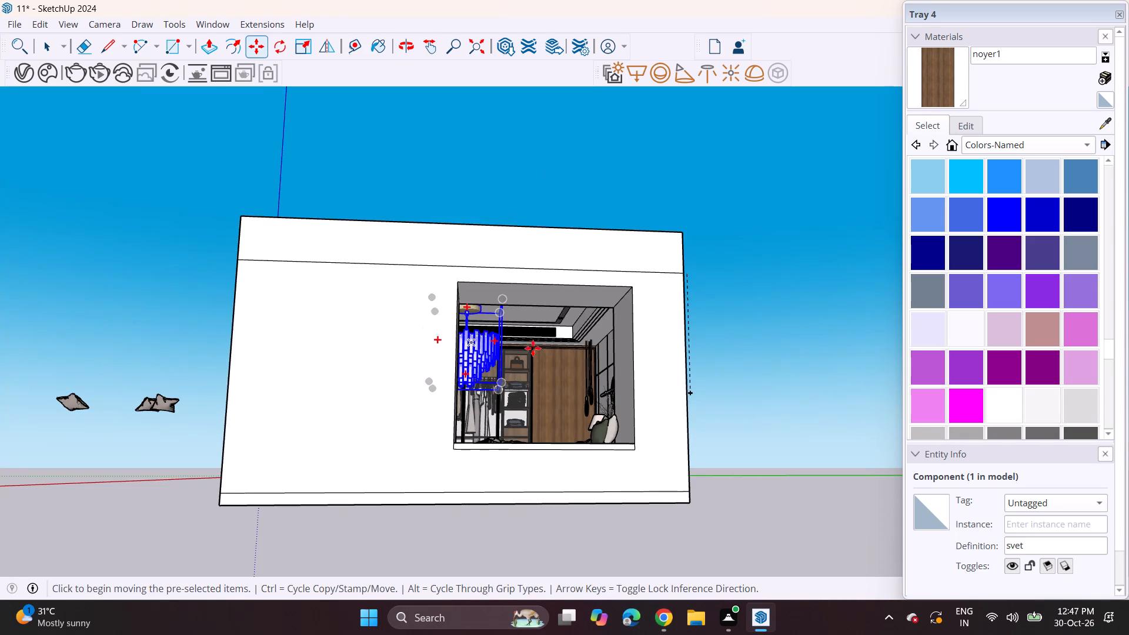
scroll(533, 348, up, 2)
middle_drag(520, 346, 491, 336)
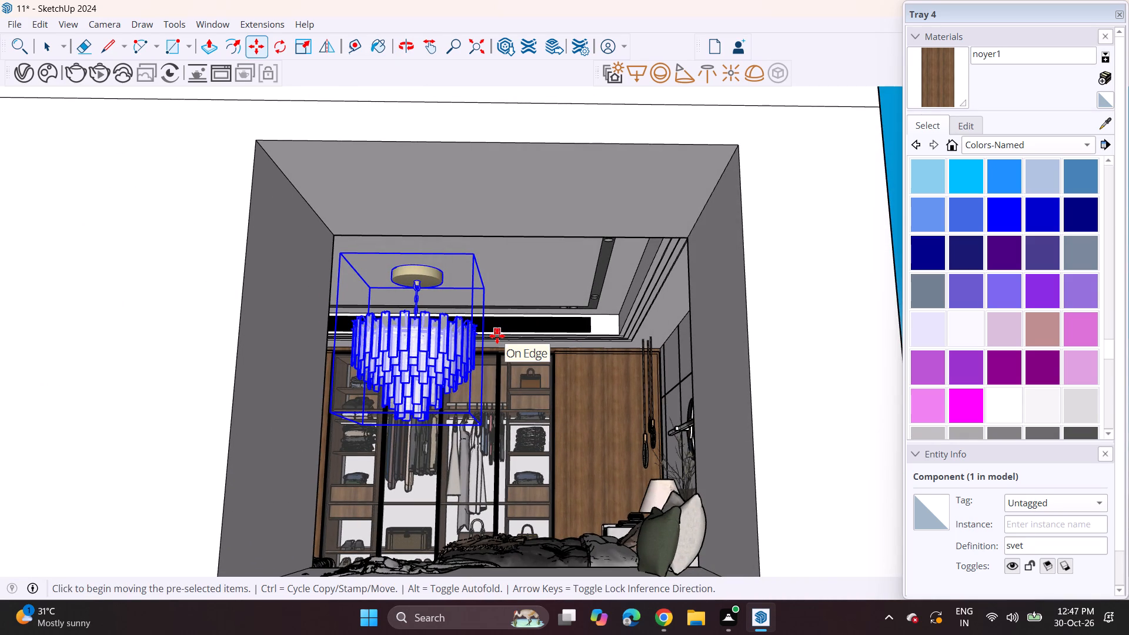
scroll(490, 337, up, 2)
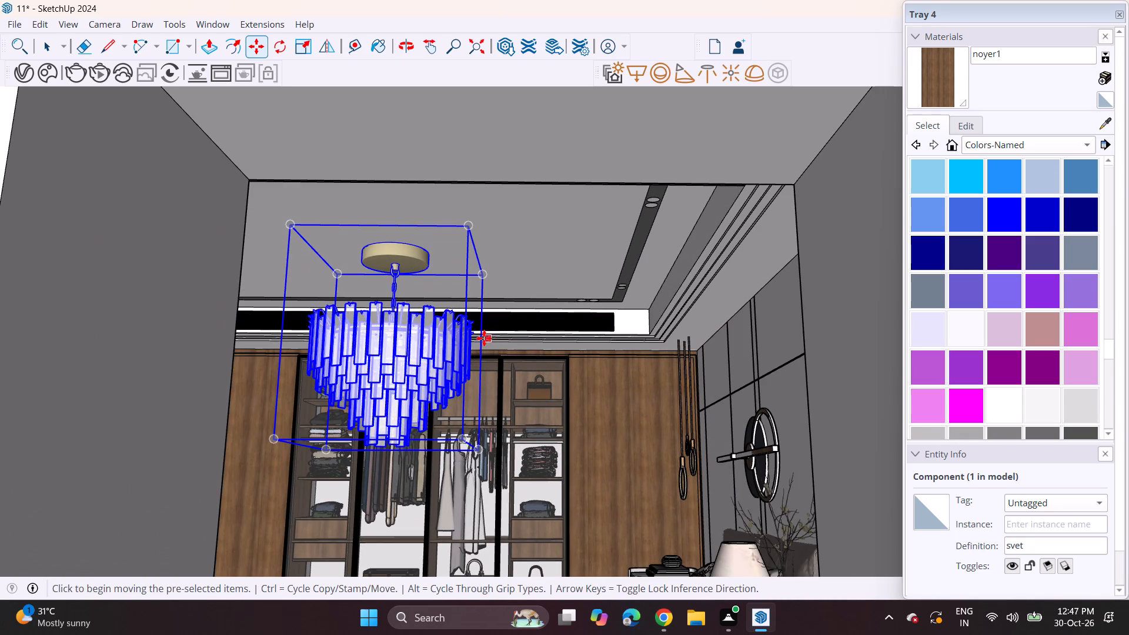
click(398, 254)
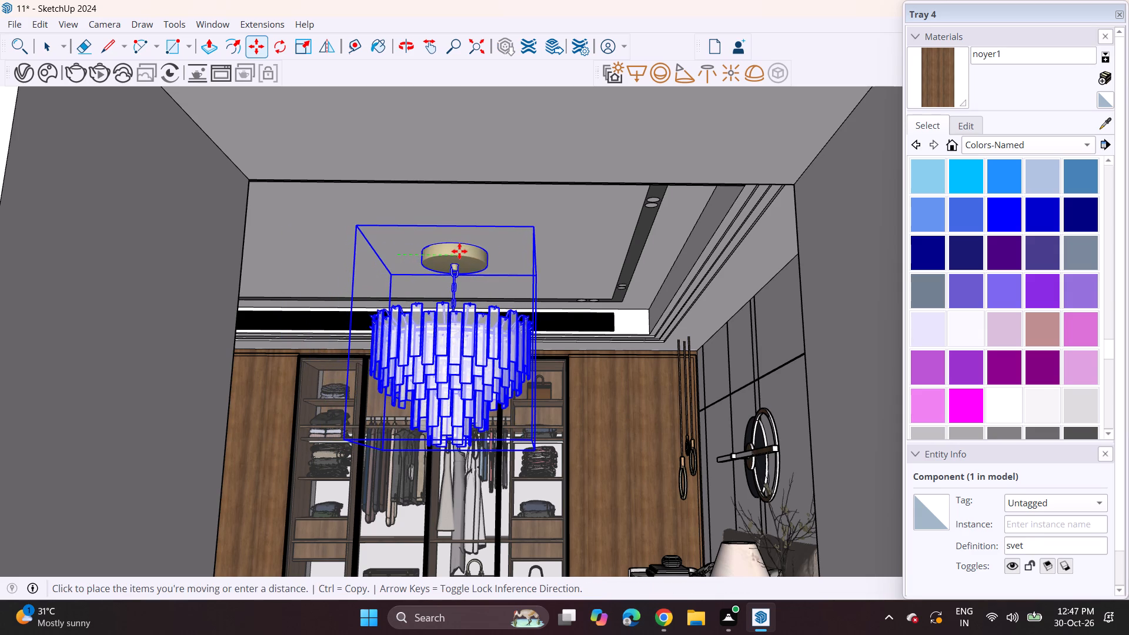
click(459, 251)
Raise the chandelier slightly so its round canopy sits against the recessed ceiling face.
click(462, 354)
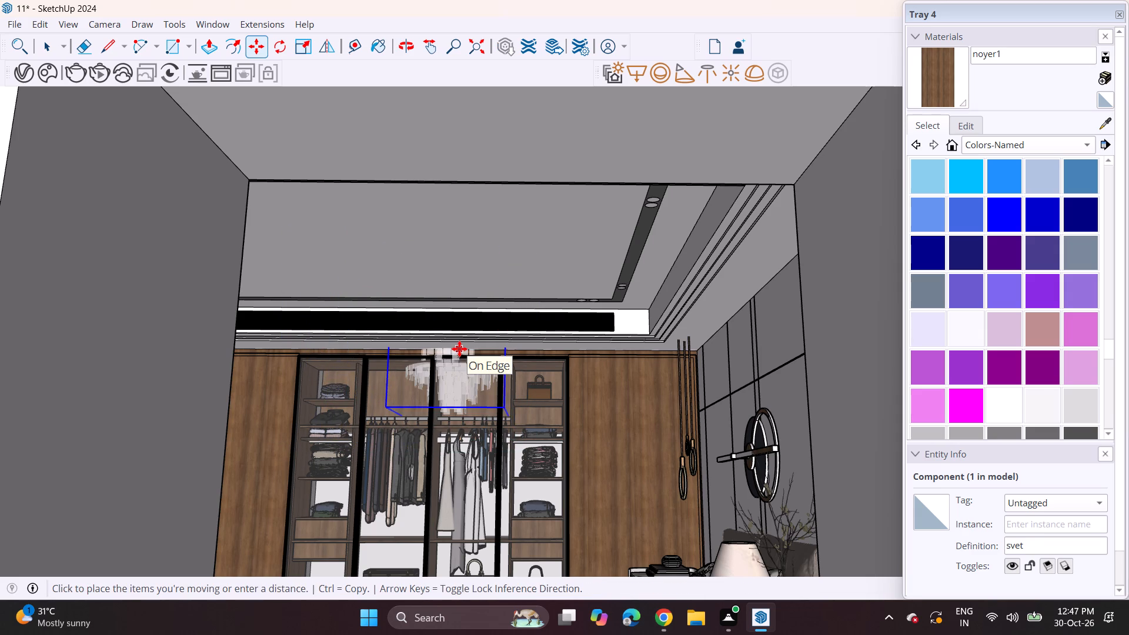
key(Escape)
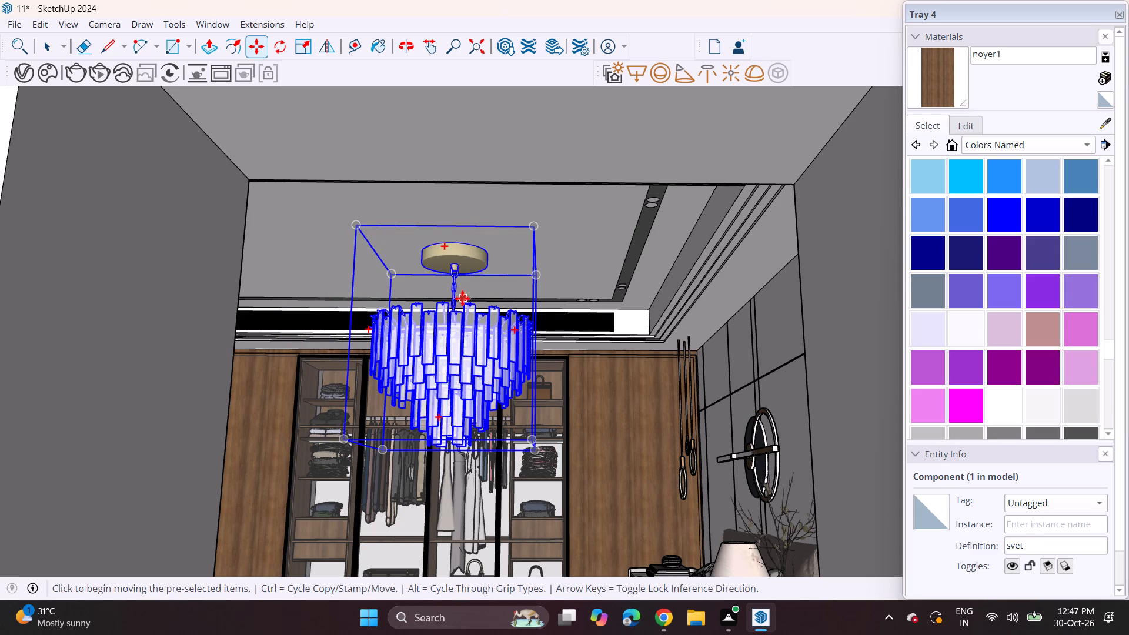
click(449, 269)
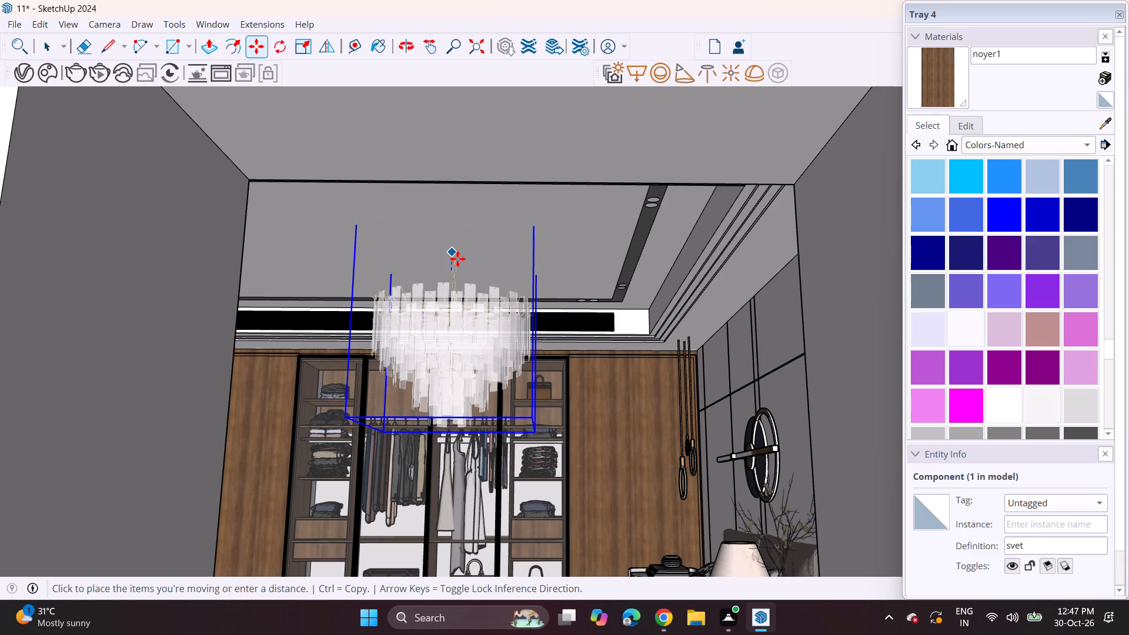
click(458, 262)
Scale the chandelier down uniformly in two passes from its lower corners so it hangs clear above the headboard wall decor.
middle_drag(380, 290, 814, 309)
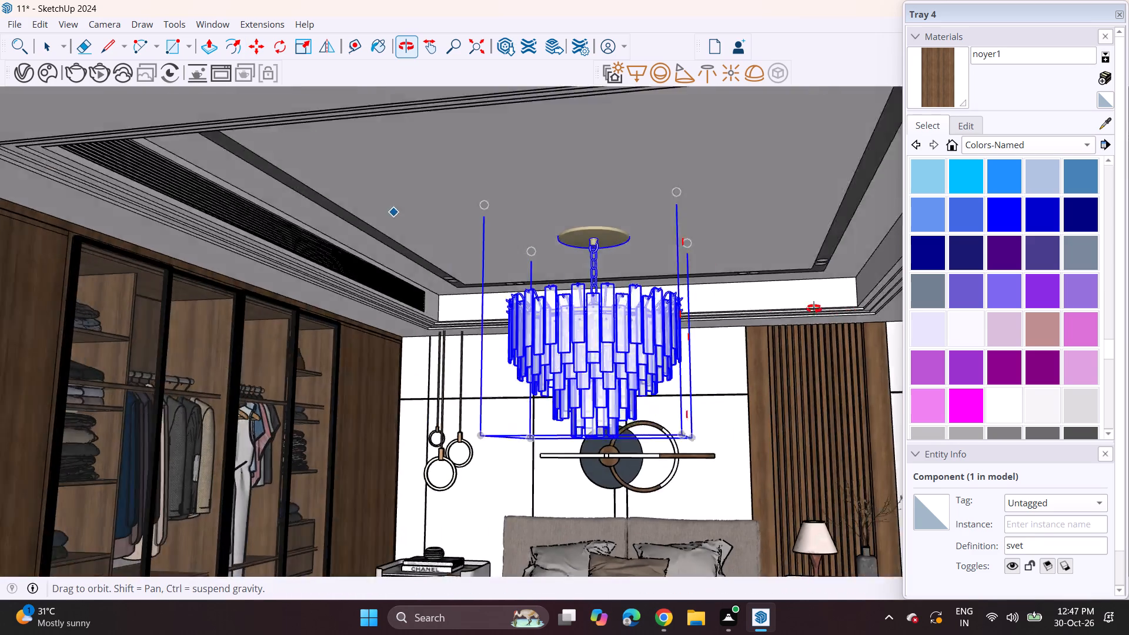
middle_drag(814, 309, 842, 327)
scroll(741, 343, down, 2)
shift+middle_drag(731, 352, 649, 298)
middle_drag(624, 292, 644, 298)
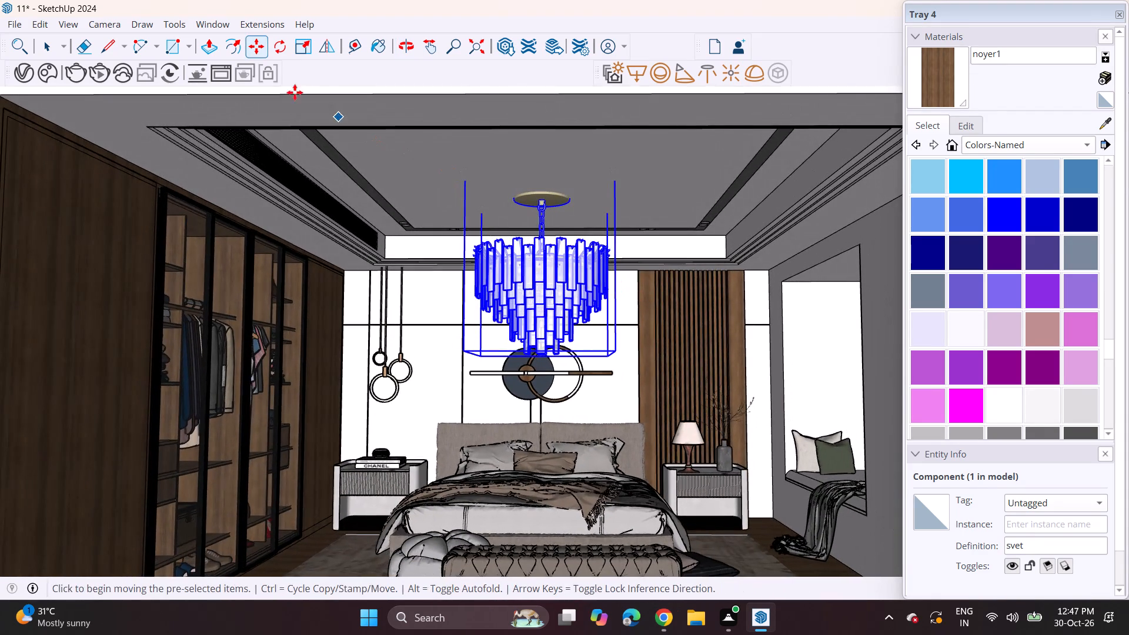
click(296, 52)
click(464, 356)
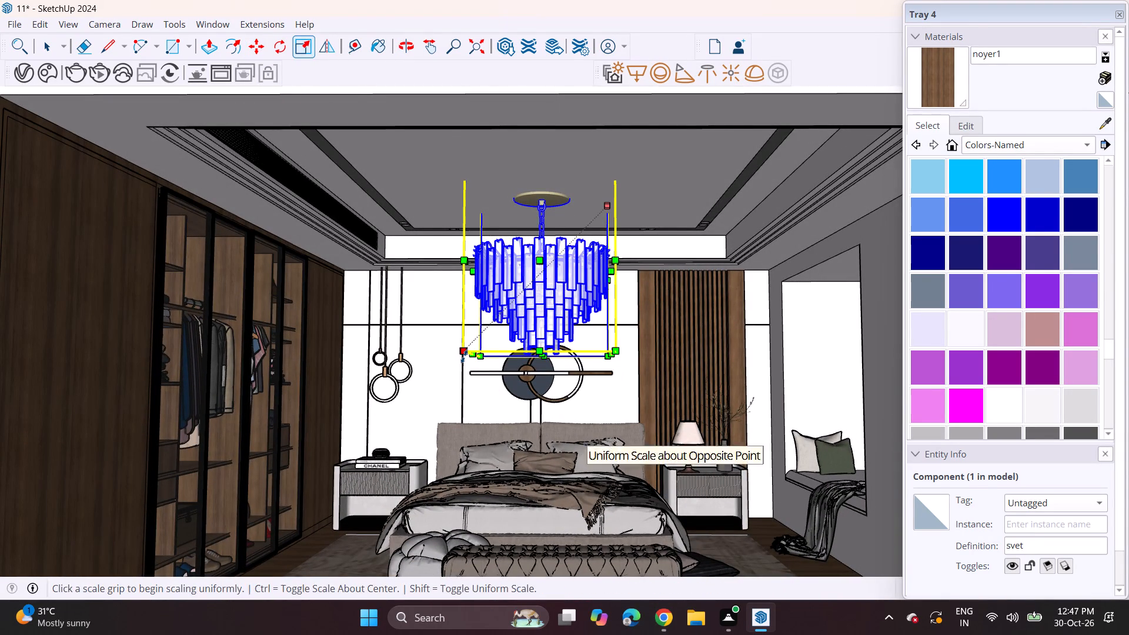
click(491, 326)
click(614, 329)
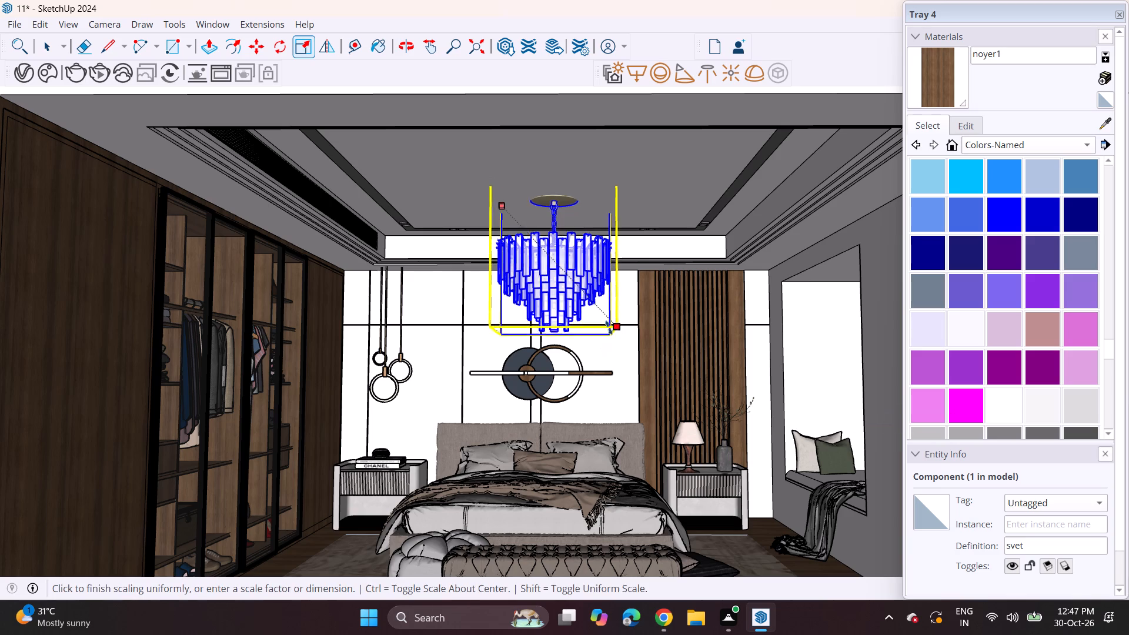
click(594, 315)
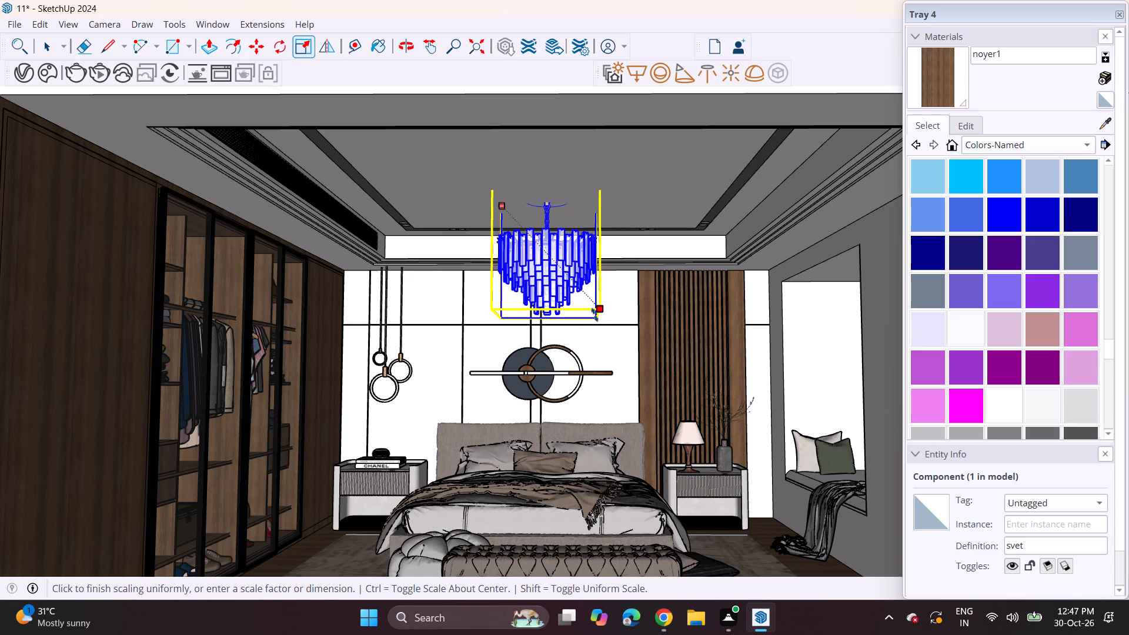
click(270, 48)
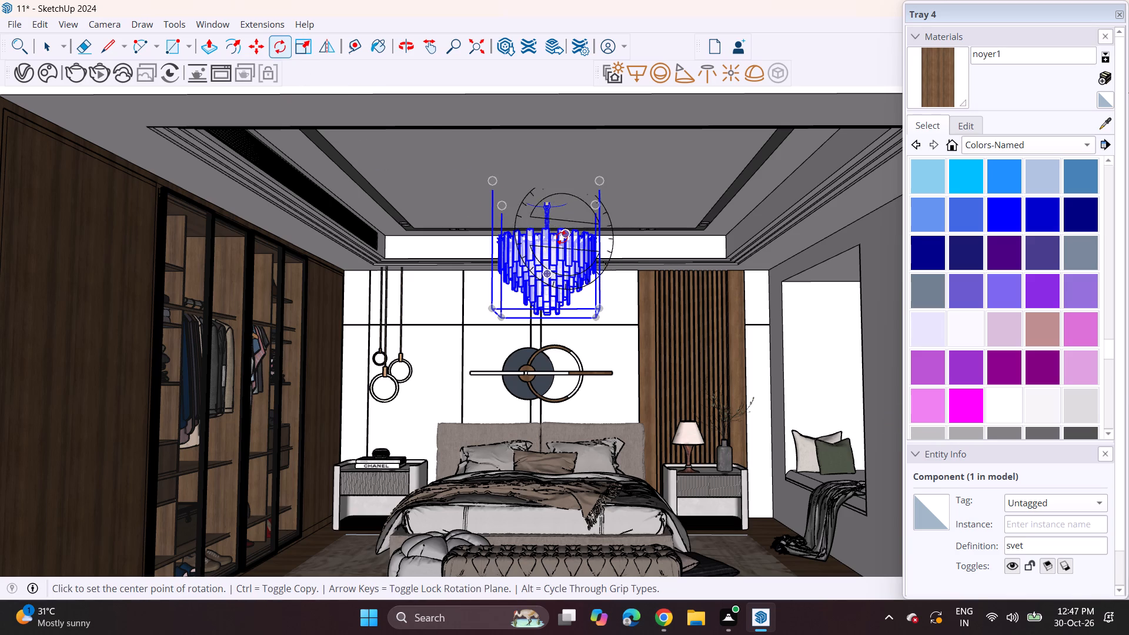
Lower the chandelier slightly so its round canopy drops below the recessed ceiling face.
click(257, 34)
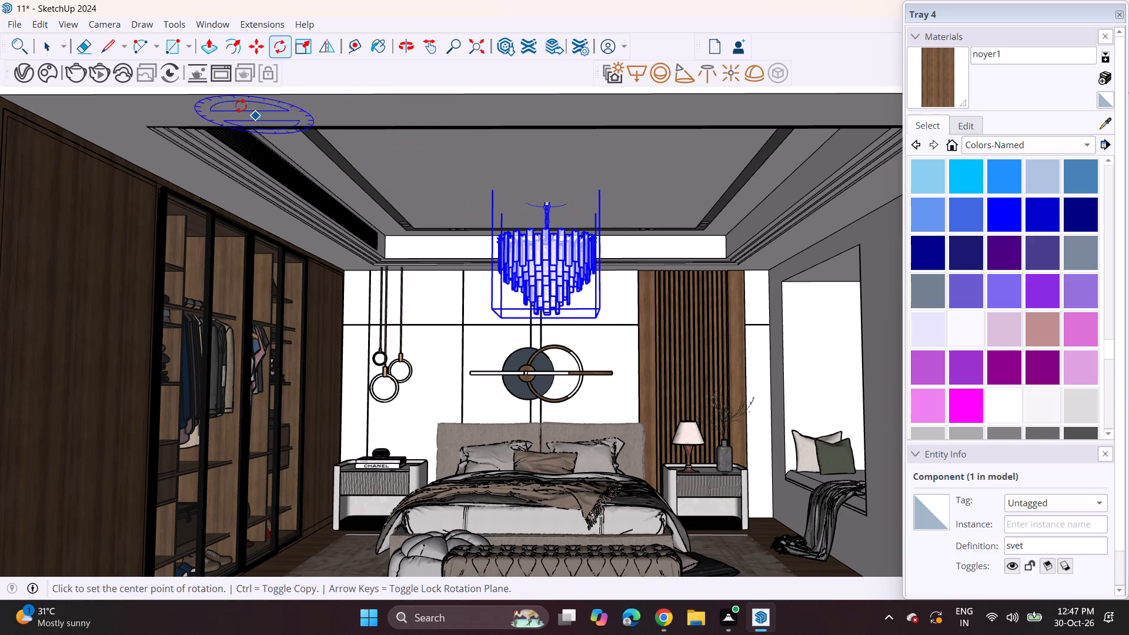
click(253, 46)
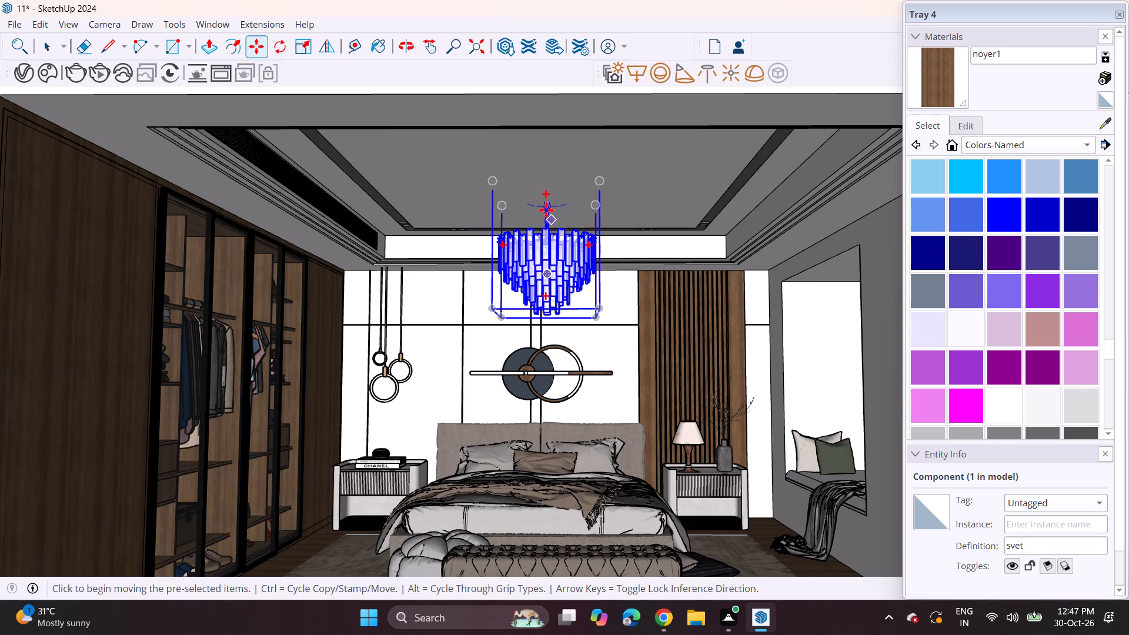
click(543, 172)
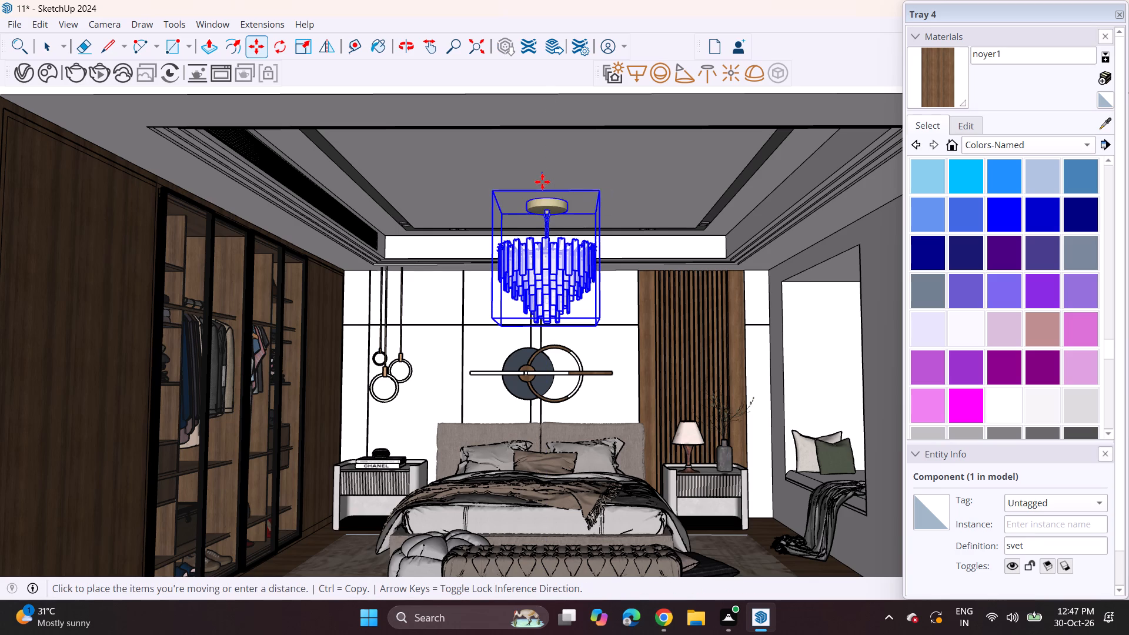
click(542, 181)
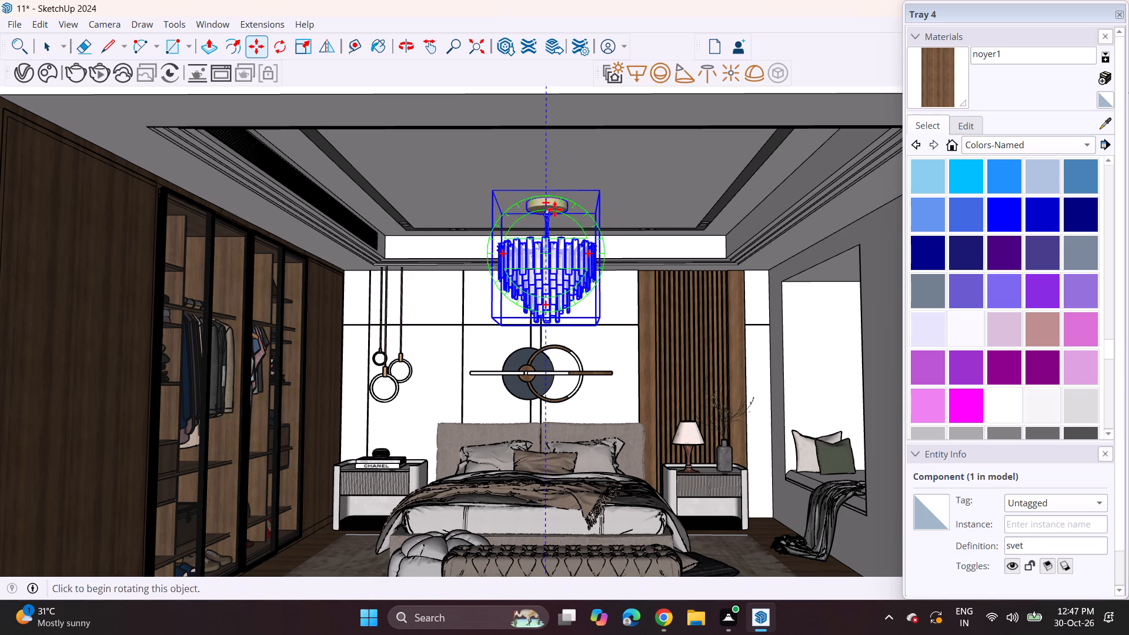
scroll(555, 211, up, 7)
scroll(547, 198, down, 1)
scroll(542, 192, up, 16)
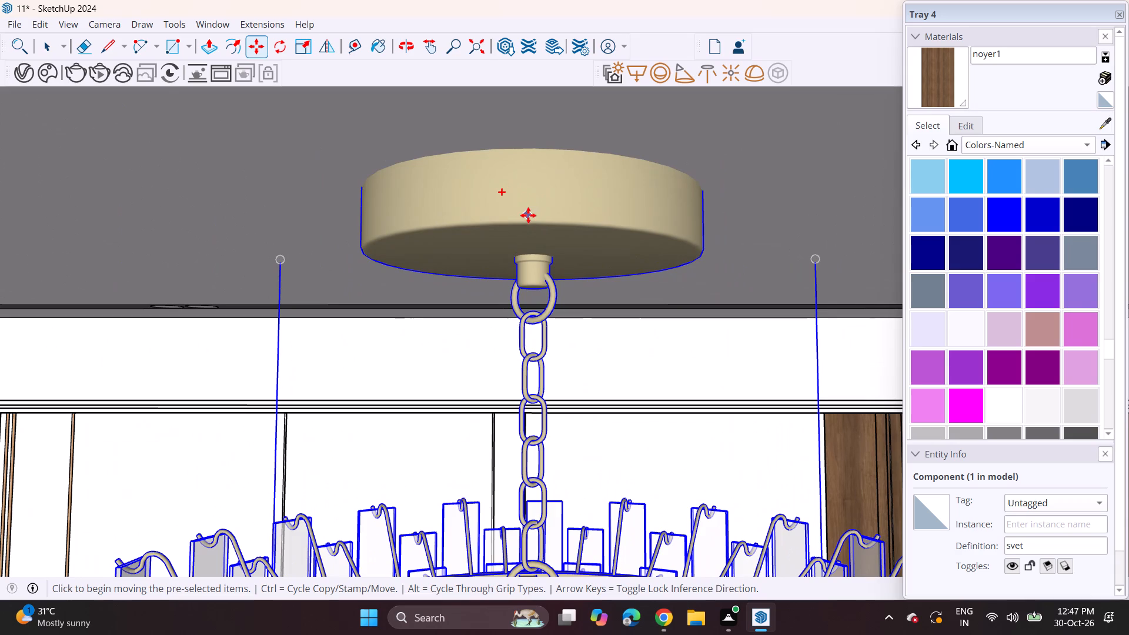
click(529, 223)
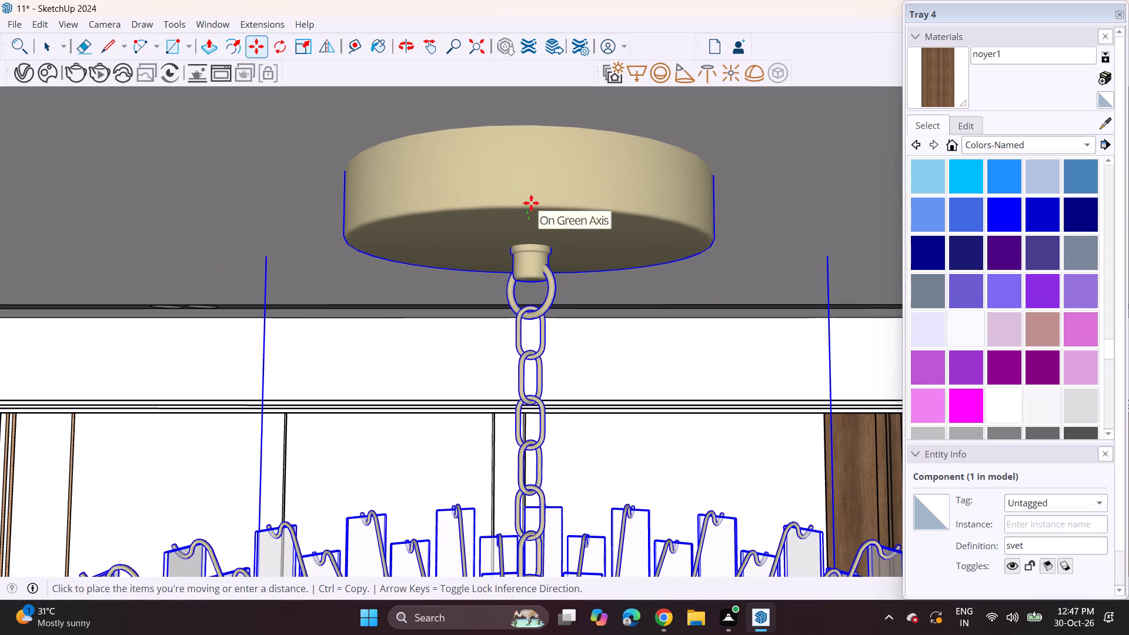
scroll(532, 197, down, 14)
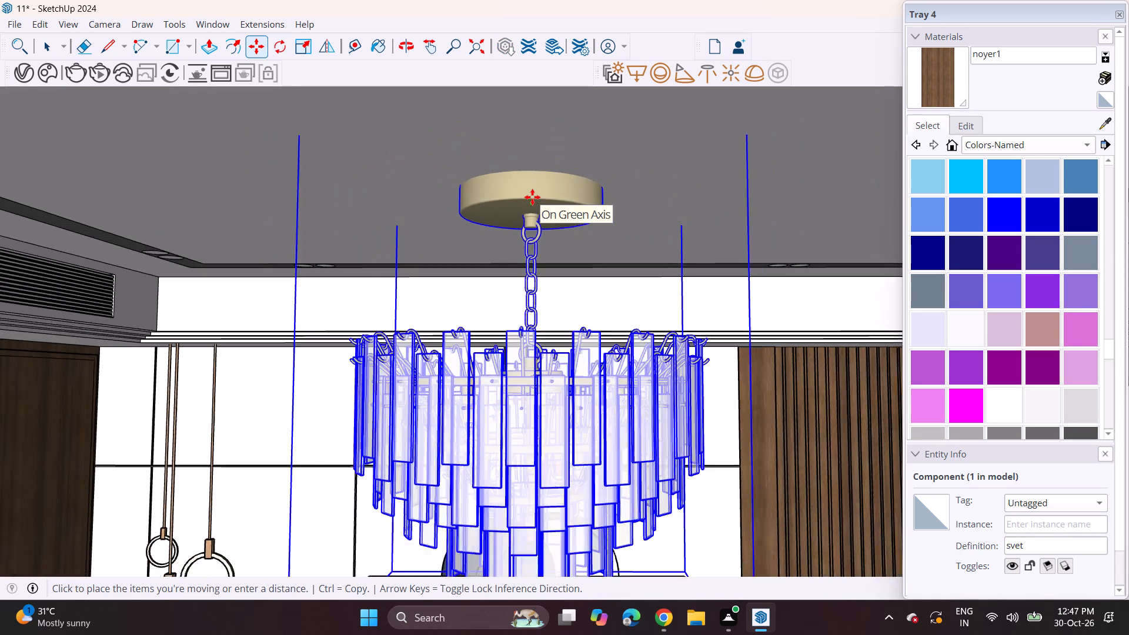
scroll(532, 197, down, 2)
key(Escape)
Raise the chandelier slightly along the blue axis so its canopy tucks up into the recessed ceiling, and deselect it.
scroll(532, 197, up, 3)
scroll(532, 197, down, 8)
click(532, 218)
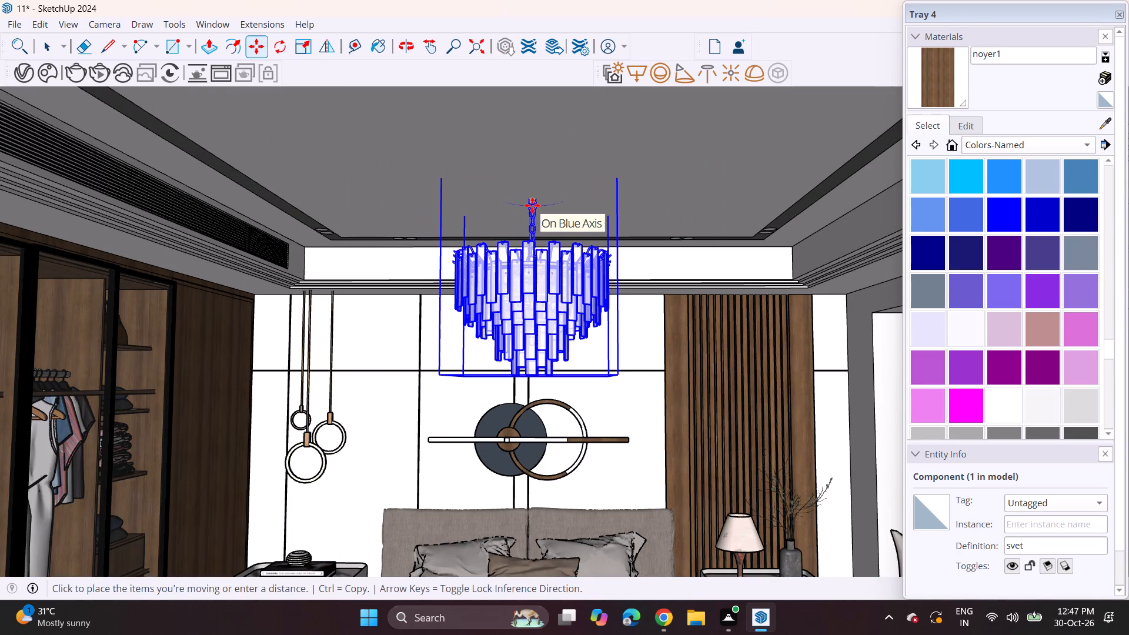
click(532, 205)
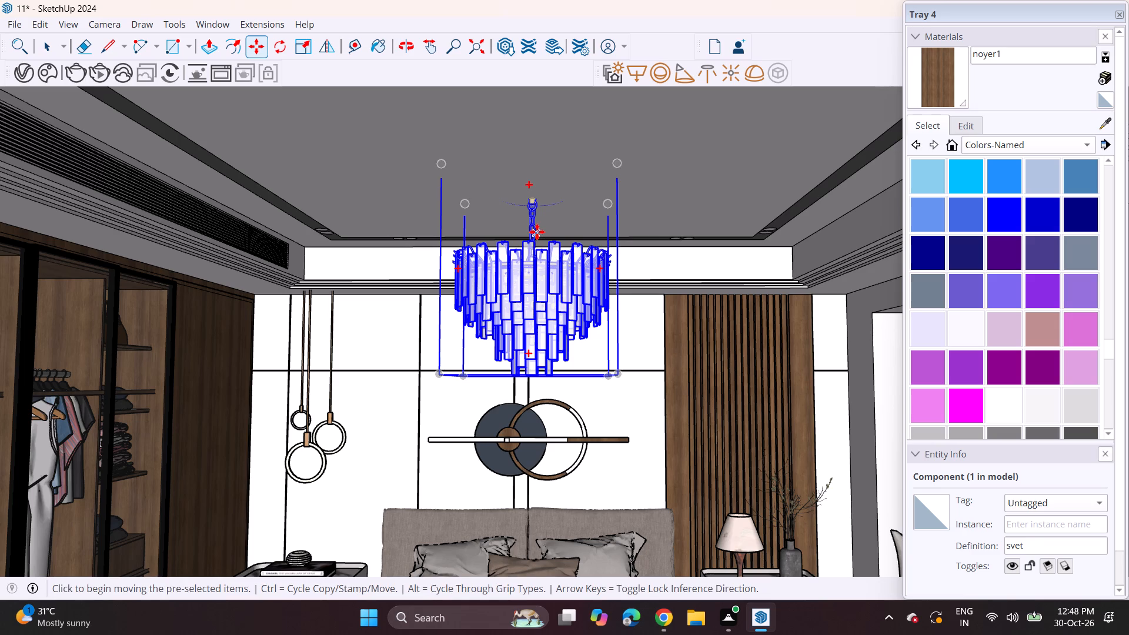
key(space)
scroll(537, 298, down, 11)
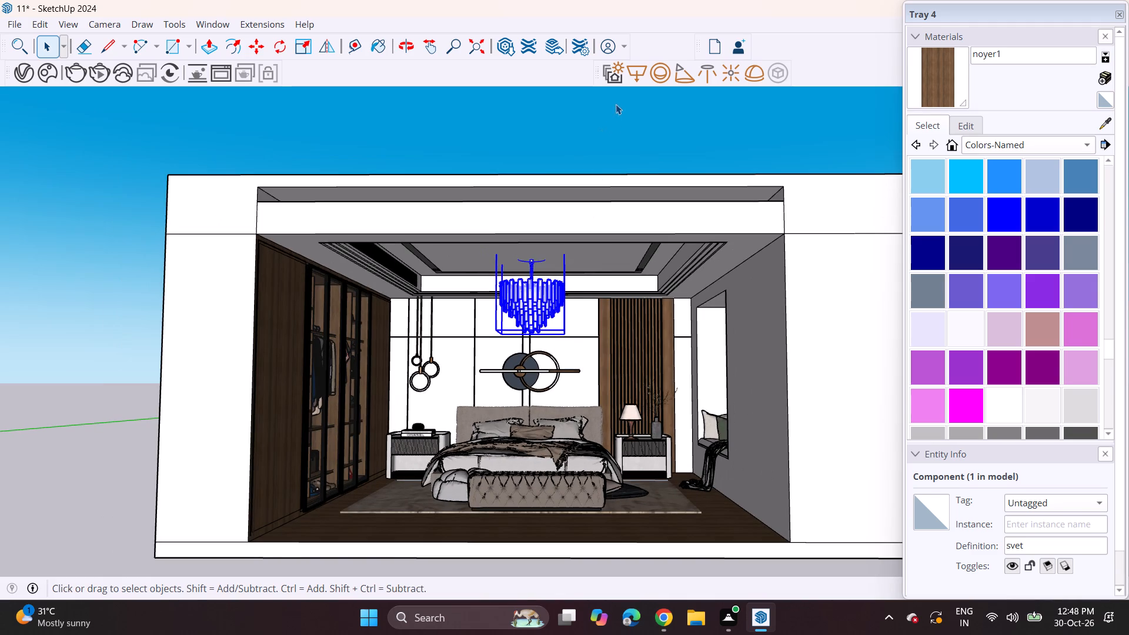
click(596, 155)
Examine the chandelier's height and centring over the bed from close up and from outside the open front.
scroll(535, 270, up, 9)
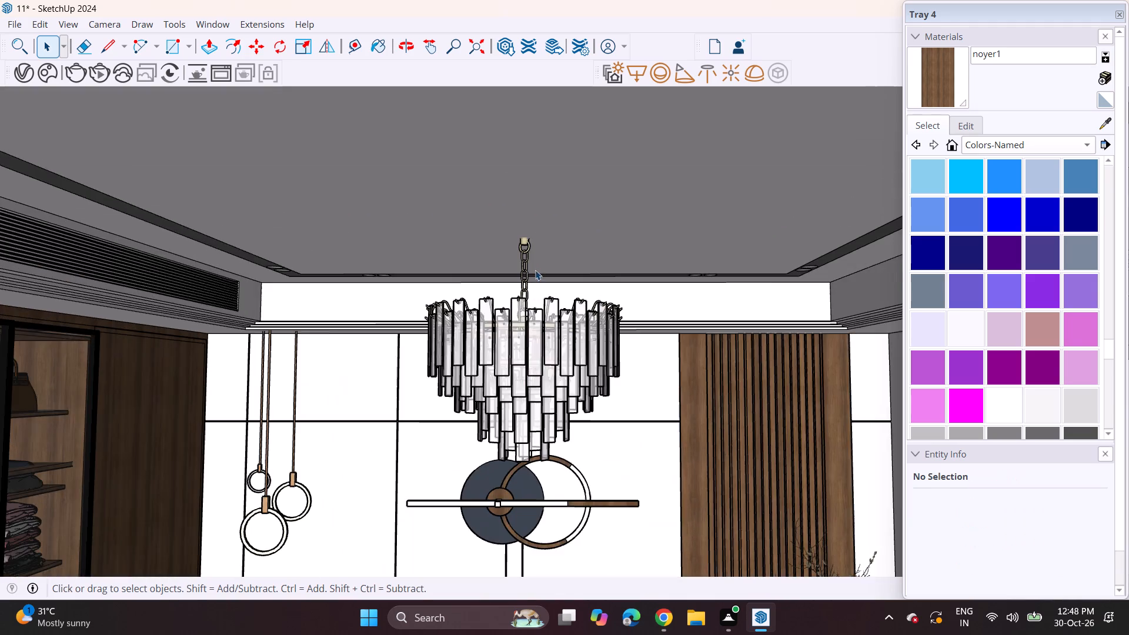
scroll(533, 266, down, 5)
scroll(533, 316, down, 1)
scroll(524, 355, up, 1)
middle_drag(524, 355, 521, 385)
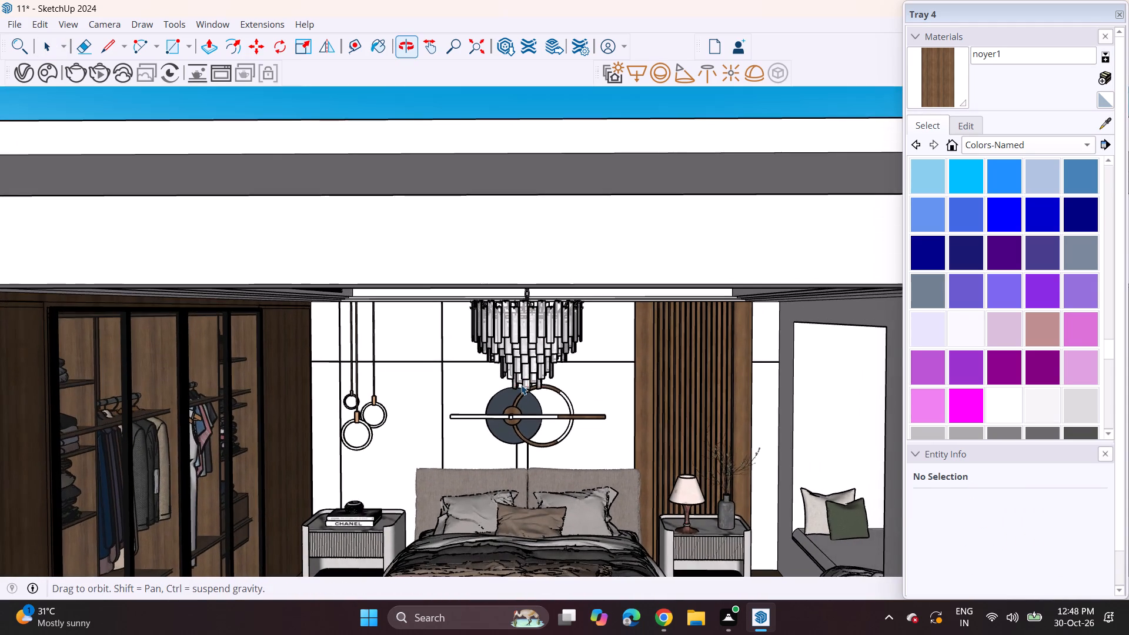
middle_drag(526, 428, 500, 265)
middle_drag(498, 296, 516, 319)
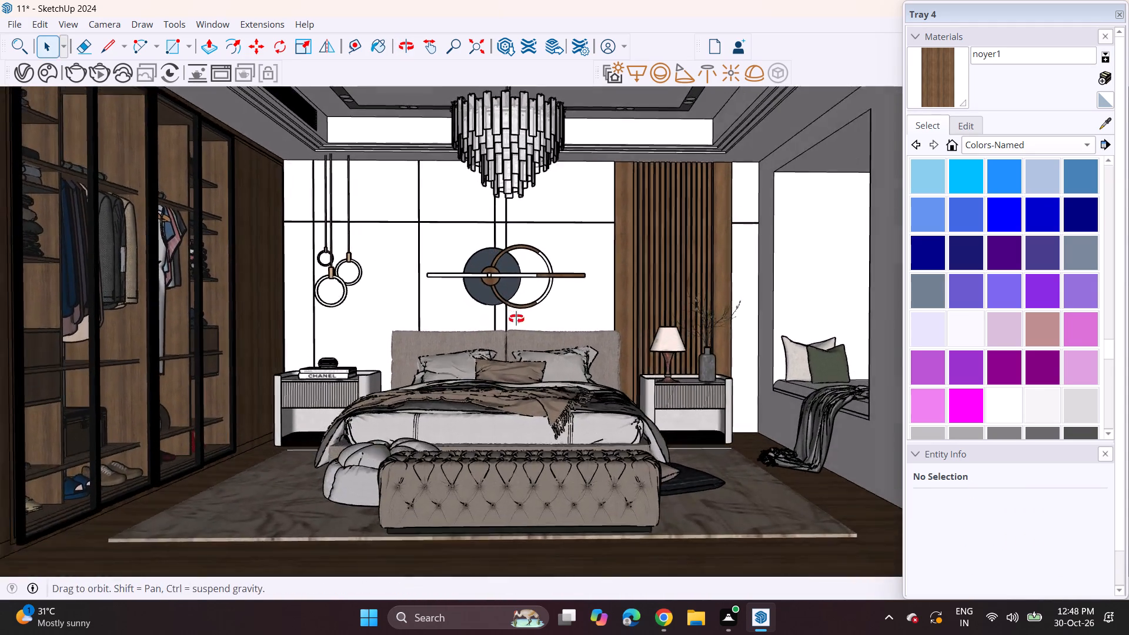
middle_drag(516, 319, 518, 326)
scroll(516, 326, down, 5)
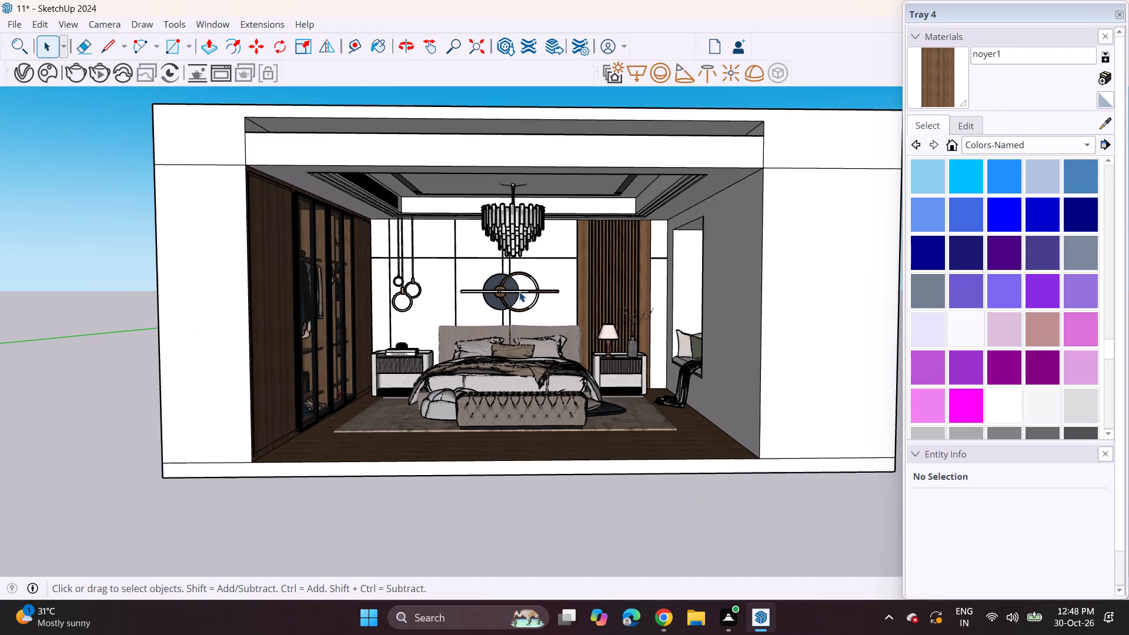
scroll(529, 312, down, 4)
scroll(529, 312, up, 1)
Erase the standing person figure located outside the room.
middle_drag(573, 314, 488, 325)
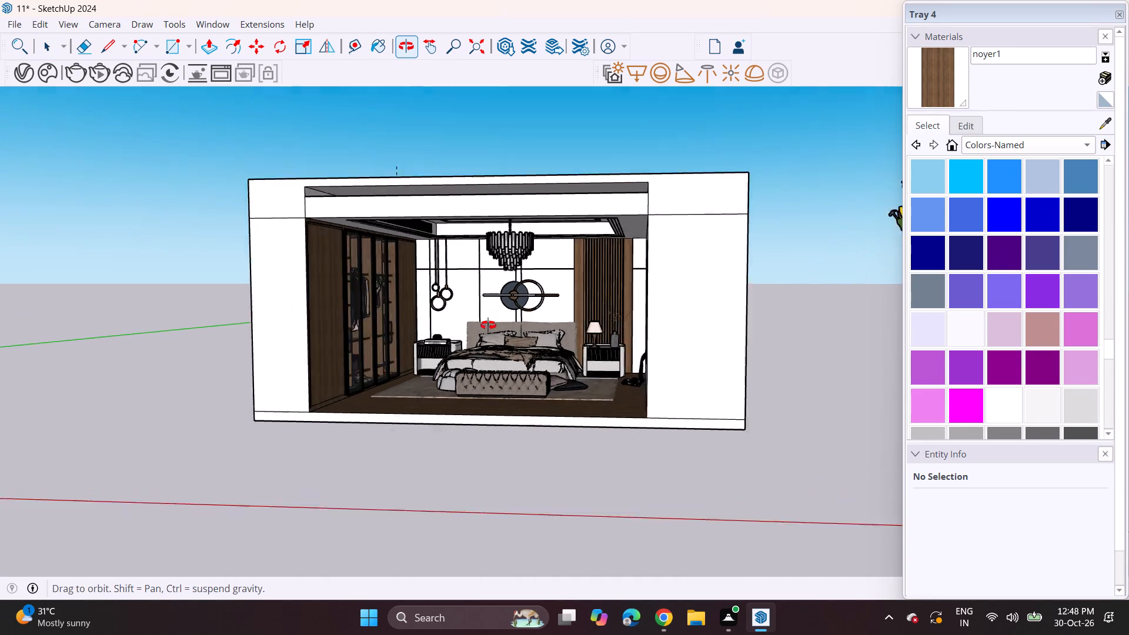
middle_drag(488, 325, 455, 343)
scroll(442, 341, down, 5)
click(567, 333)
right_click(567, 323)
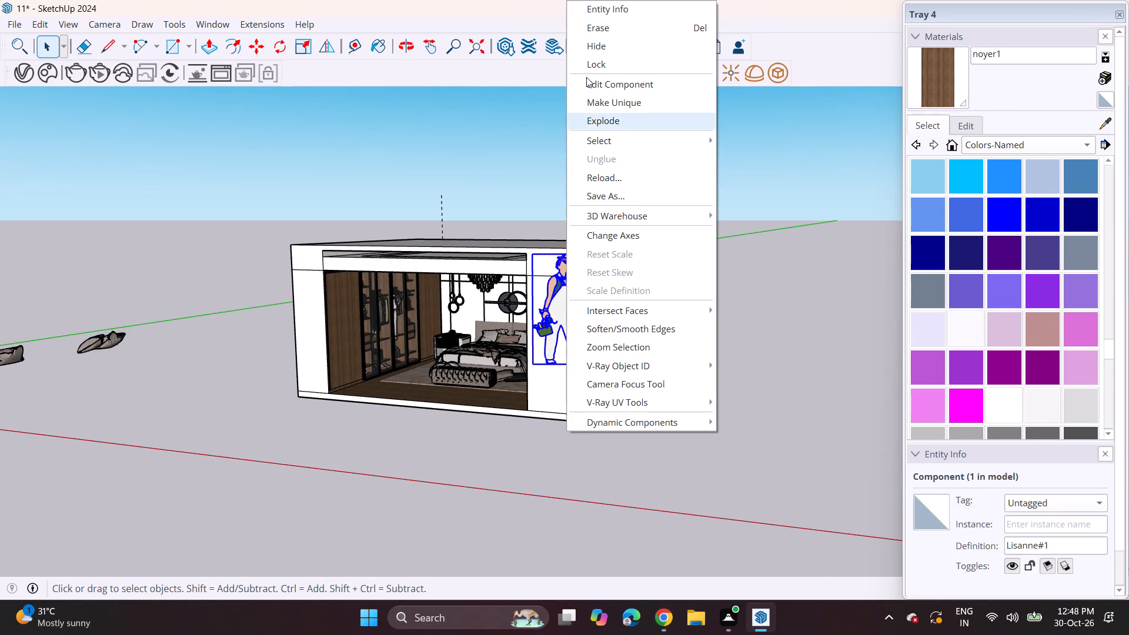
click(600, 25)
Erase the leftover groups lying on the ground outside the room on the wardrobe side.
scroll(422, 210, down, 5)
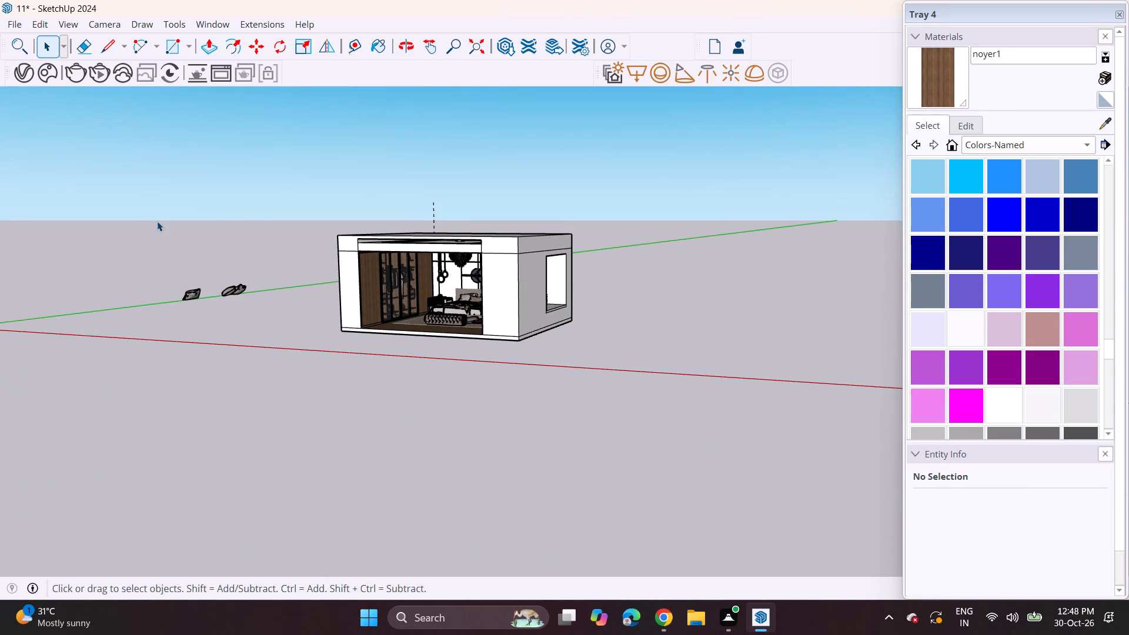
drag(133, 220, 265, 372)
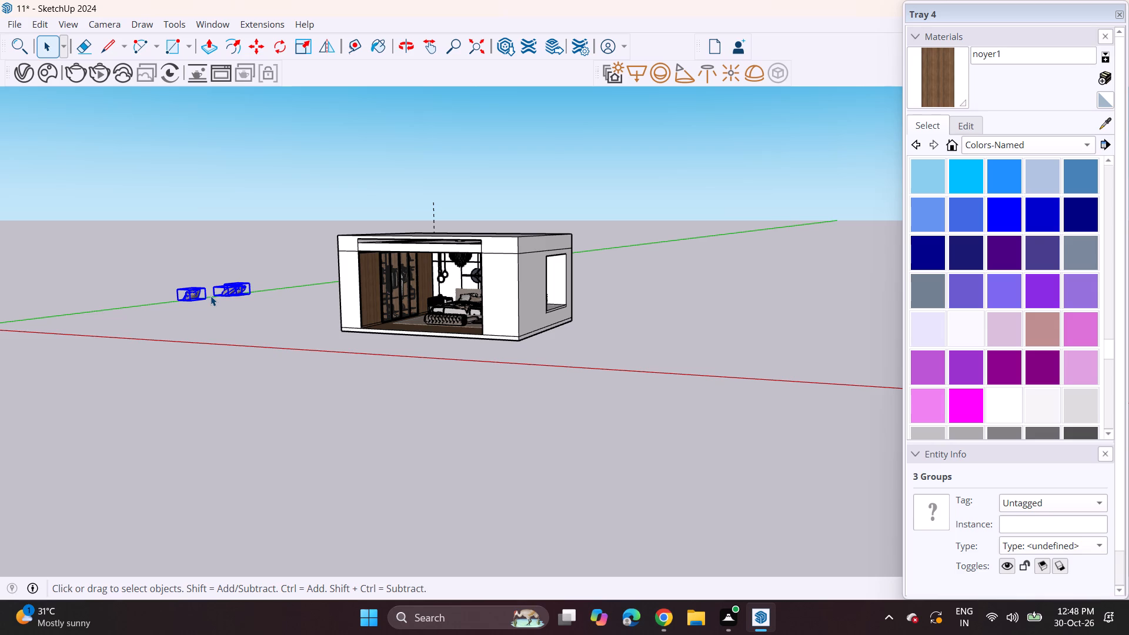
right_click(211, 296)
drag(166, 272, 278, 339)
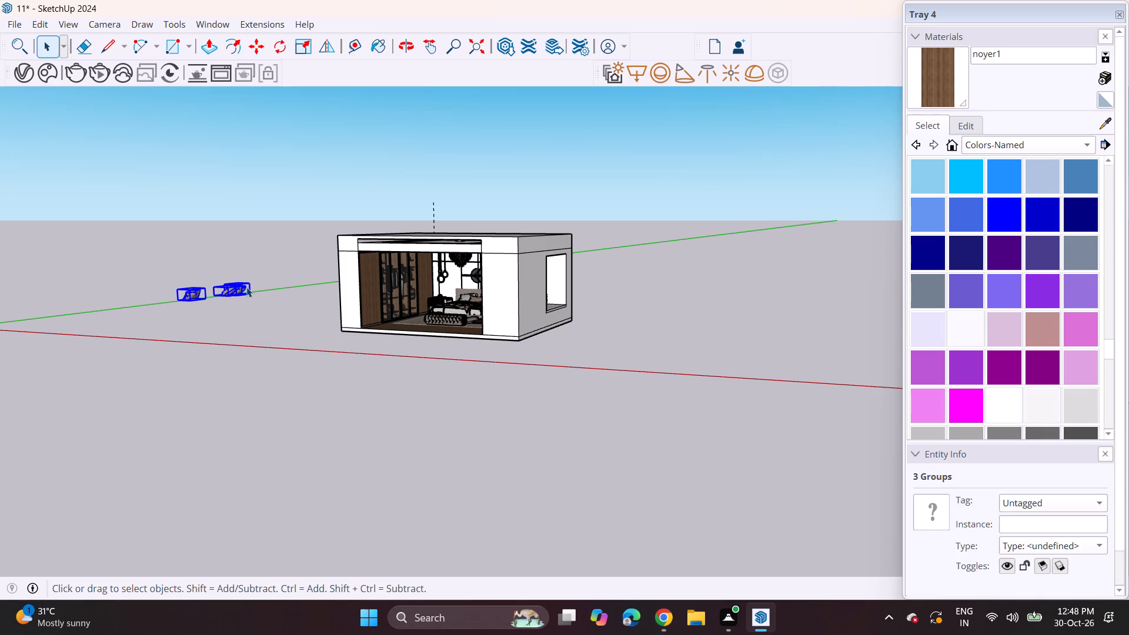
right_click(246, 287)
click(263, 322)
Close the window opening in the exterior side wall with a rectangle drawn between its opposite corners.
middle_click(556, 280)
scroll(555, 280, up, 4)
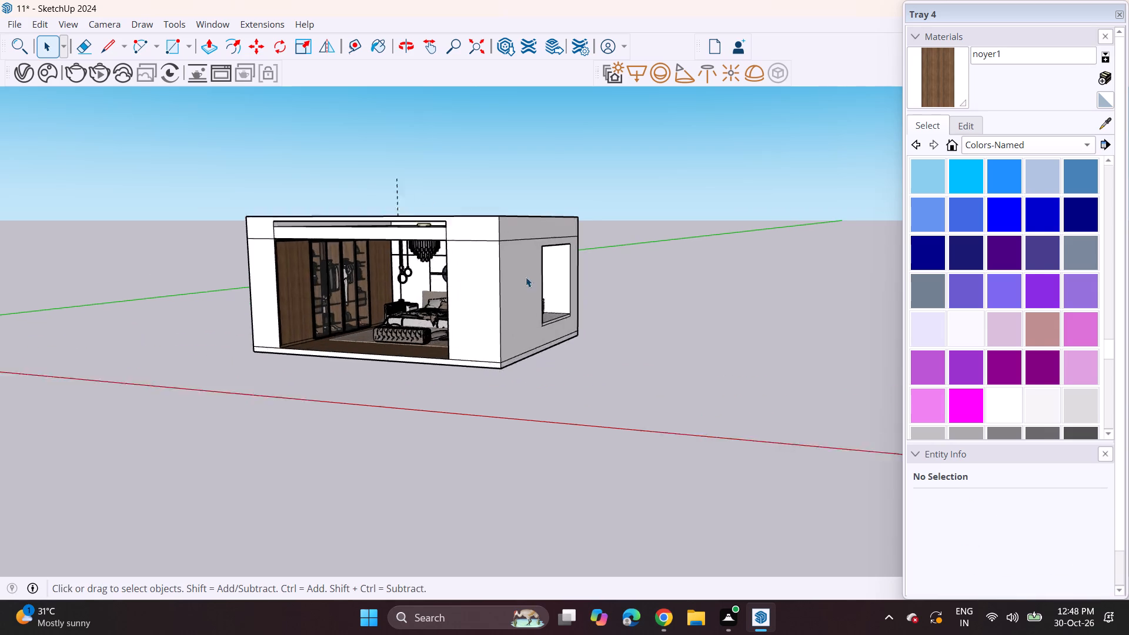
scroll(526, 277, up, 4)
middle_drag(513, 276, 258, 310)
scroll(469, 252, up, 3)
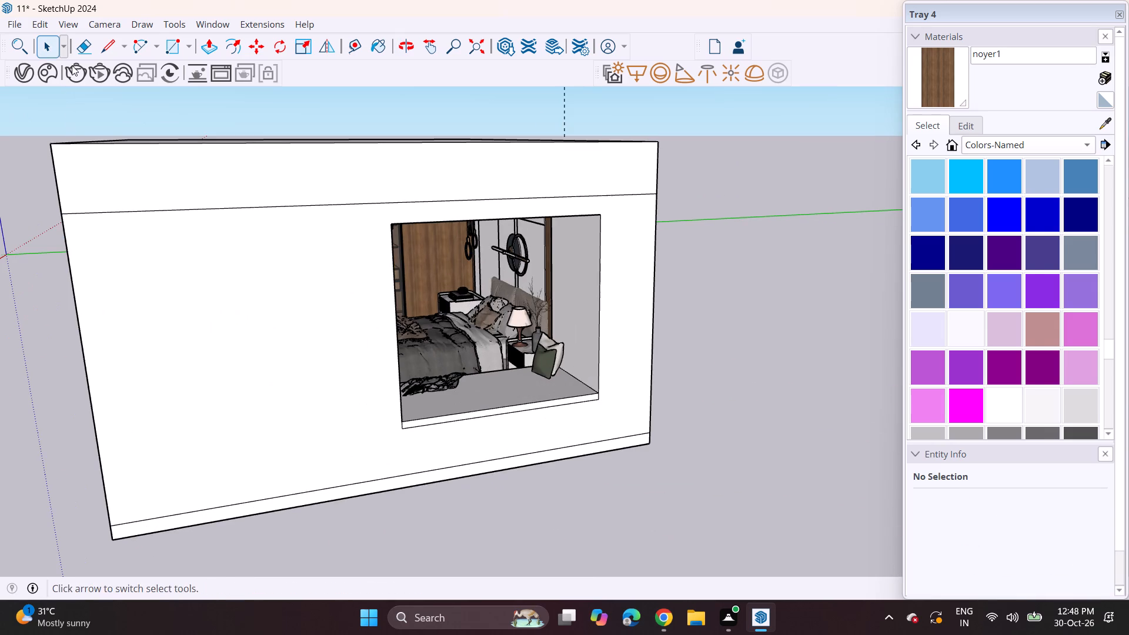
click(175, 42)
click(393, 222)
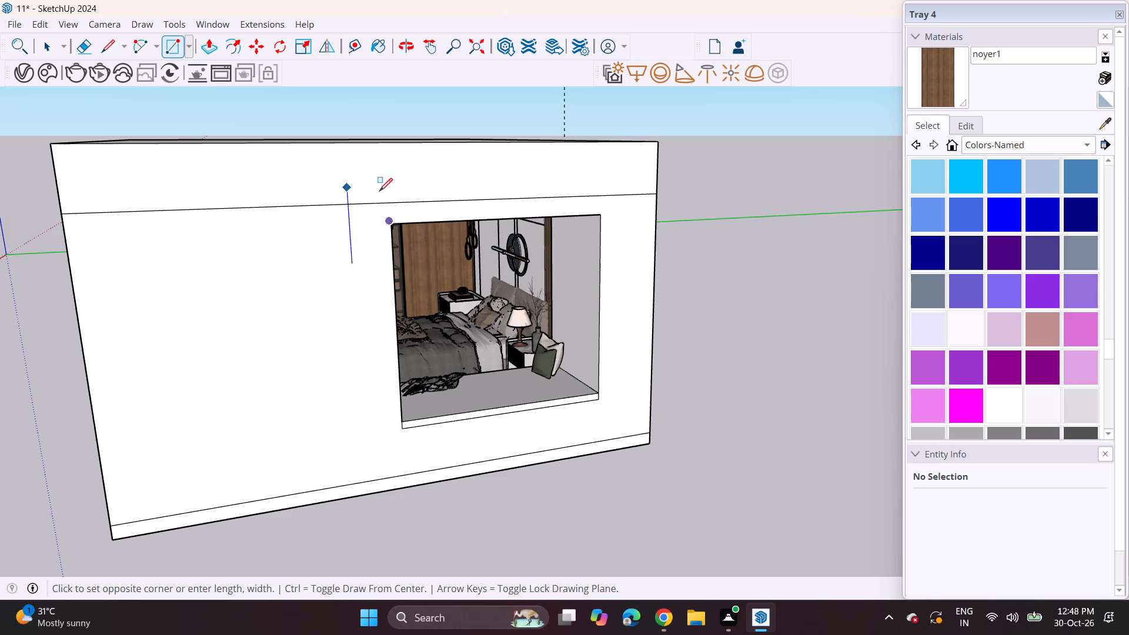
key(Escape)
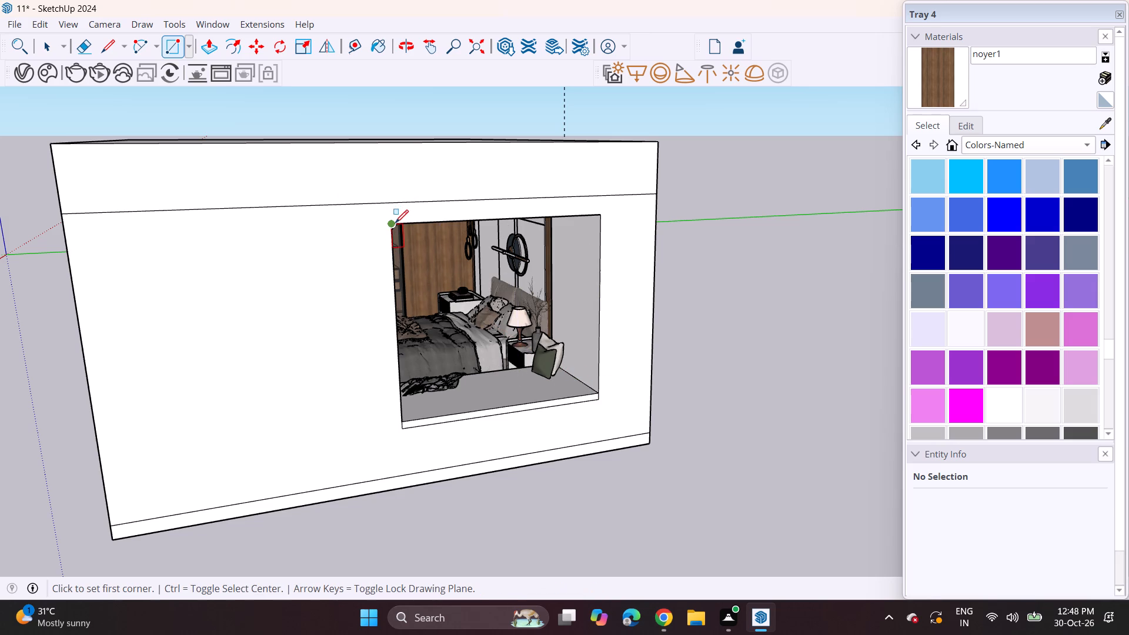
click(395, 223)
click(600, 391)
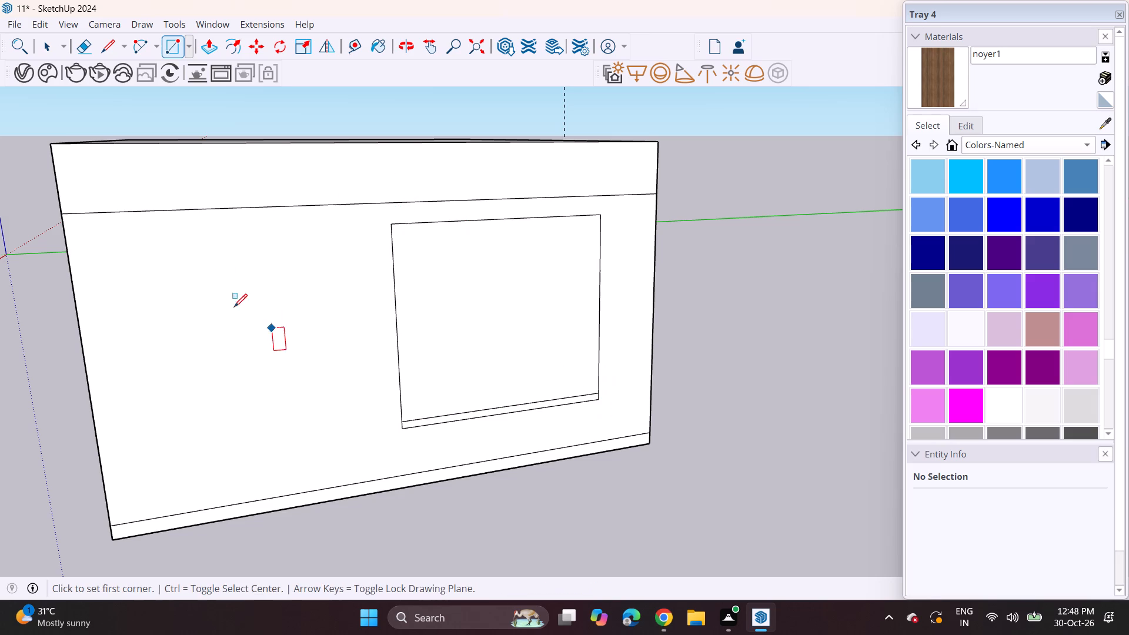
Examine the furnished bedroom interior from the open front with the window covered.
middle_drag(215, 272, 349, 259)
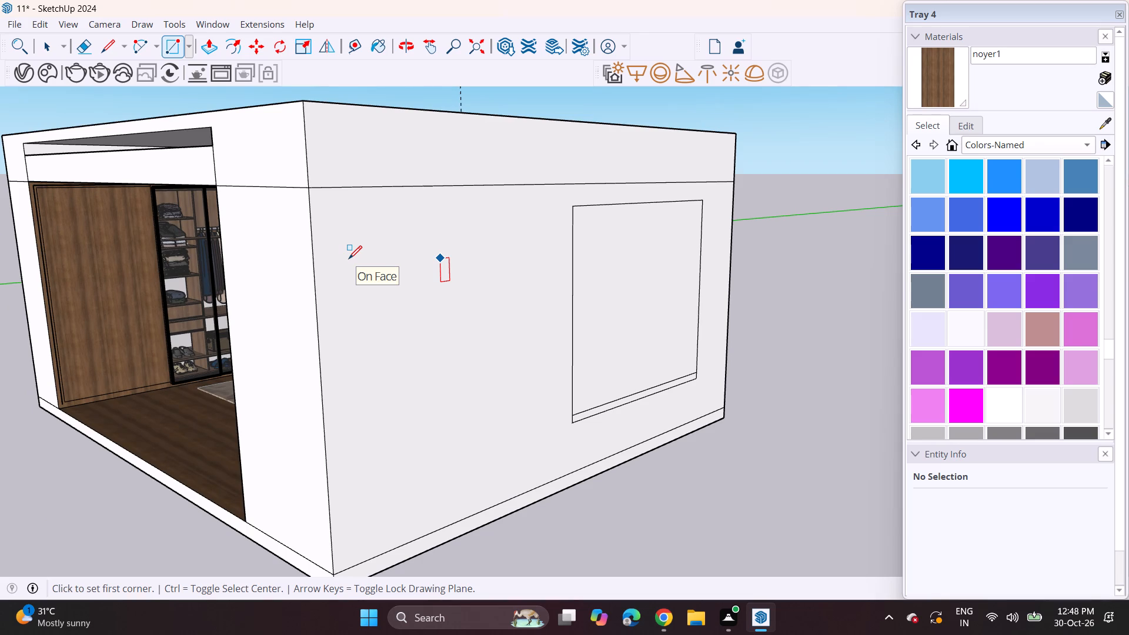
scroll(252, 308, up, 1)
middle_drag(252, 308, 519, 266)
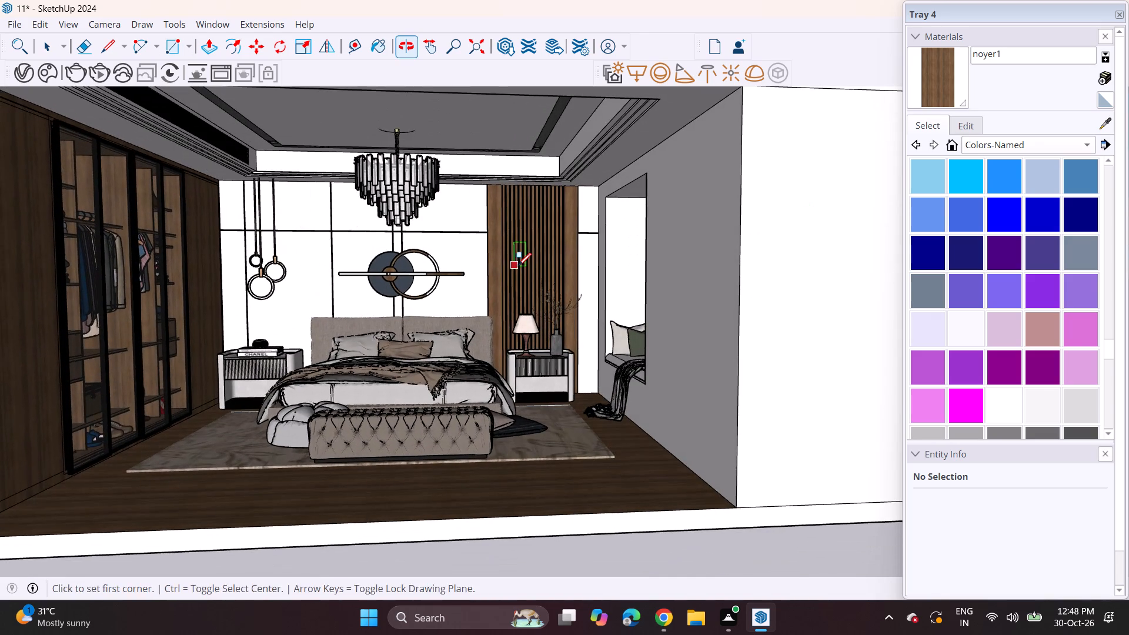
key(space)
shift+middle_drag(453, 287, 529, 288)
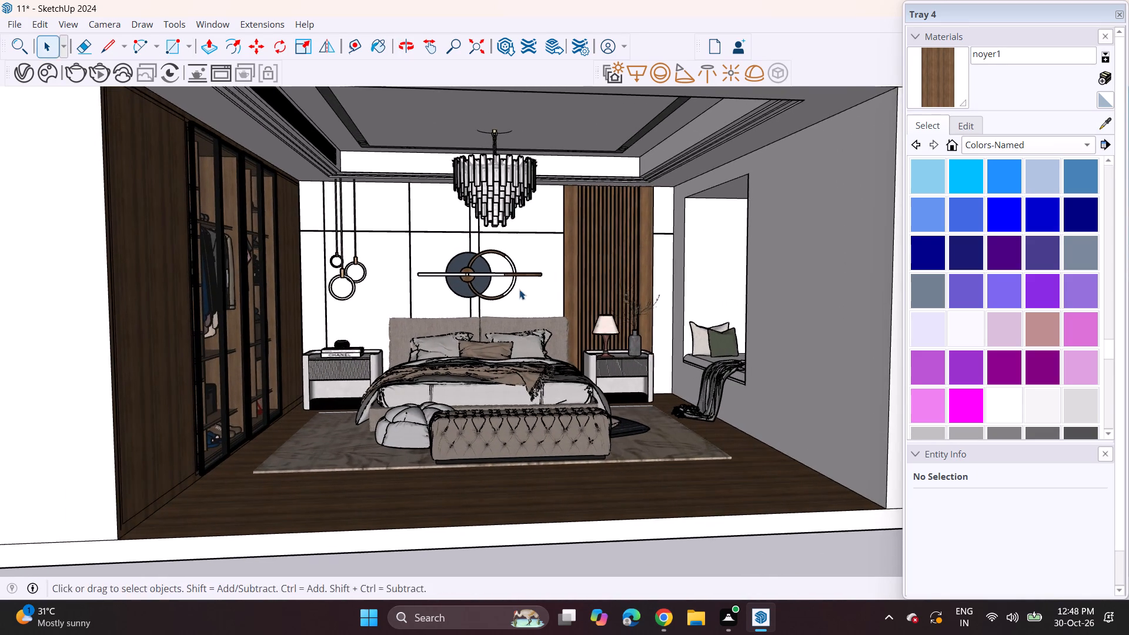
middle_drag(496, 284, 466, 276)
scroll(442, 278, up, 2)
middle_drag(445, 278, 442, 297)
middle_drag(447, 295, 456, 254)
scroll(456, 253, up, 2)
middle_drag(456, 258, 461, 280)
scroll(457, 276, down, 4)
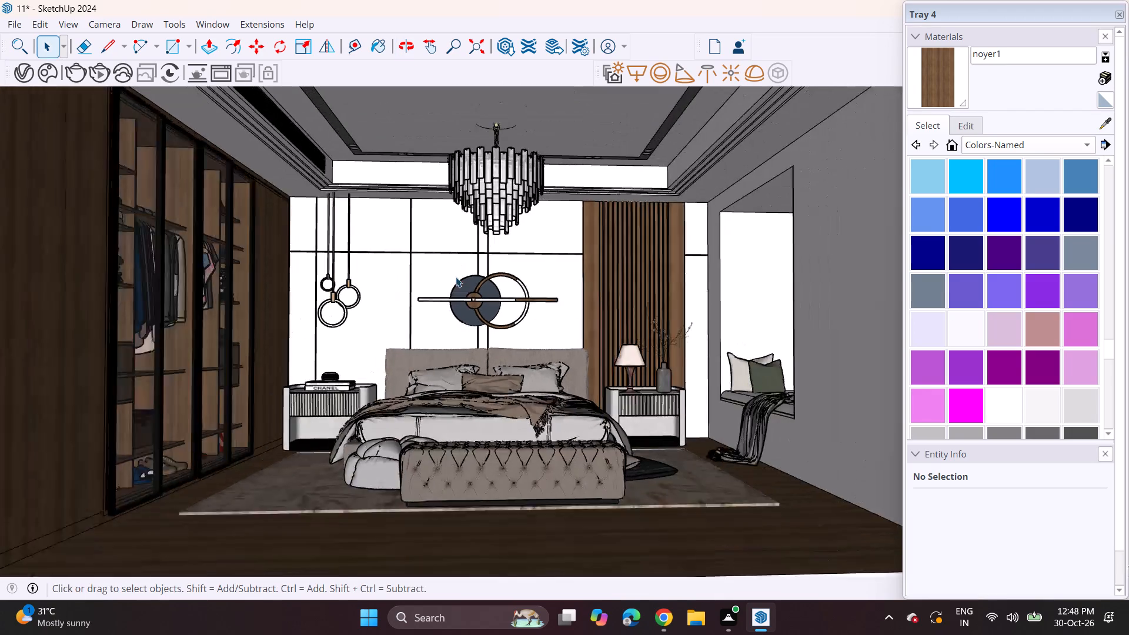
scroll(460, 276, down, 11)
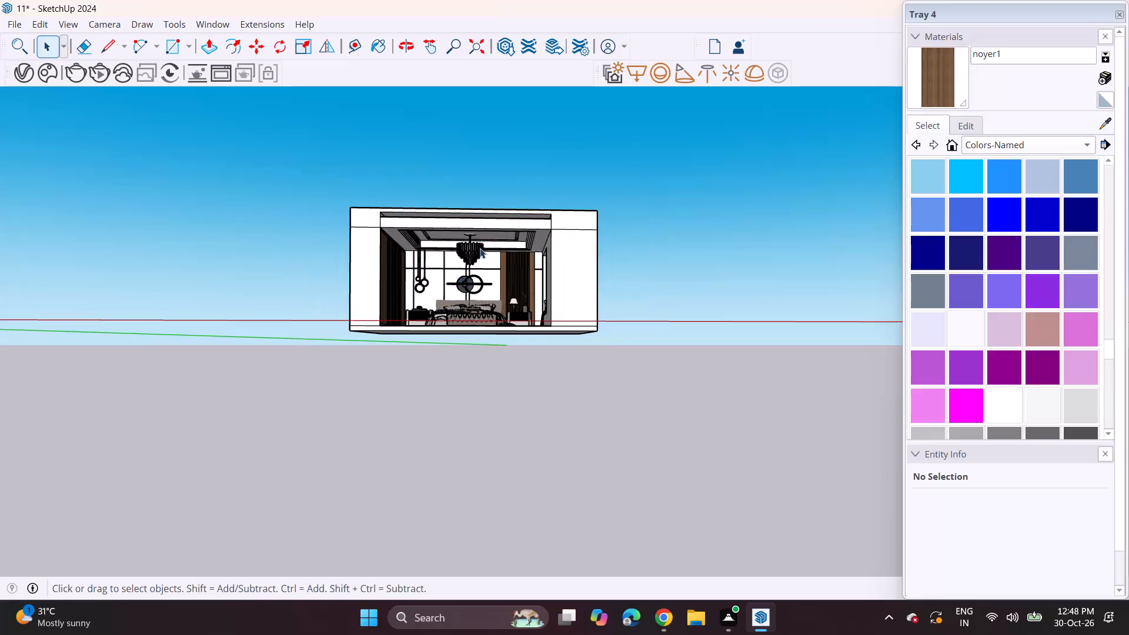
Push/Pull the front faces of the wardrobe-side wall, floor slab, window-side wall and roof band outward by the same distance to lengthen the room.
middle_drag(480, 248, 315, 319)
click(211, 42)
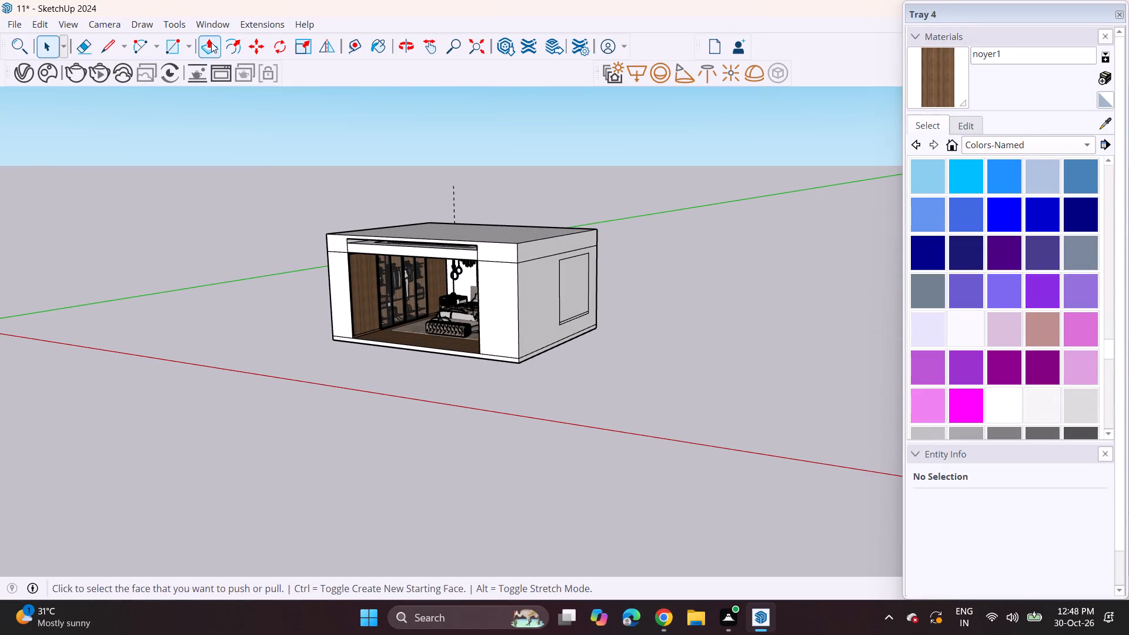
click(348, 285)
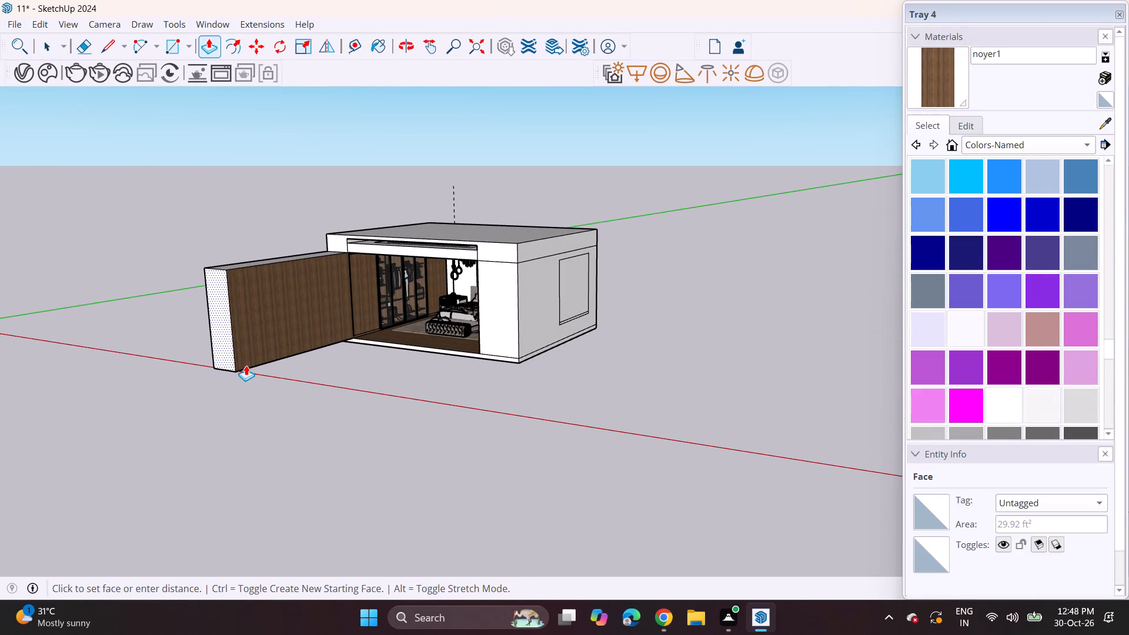
click(224, 381)
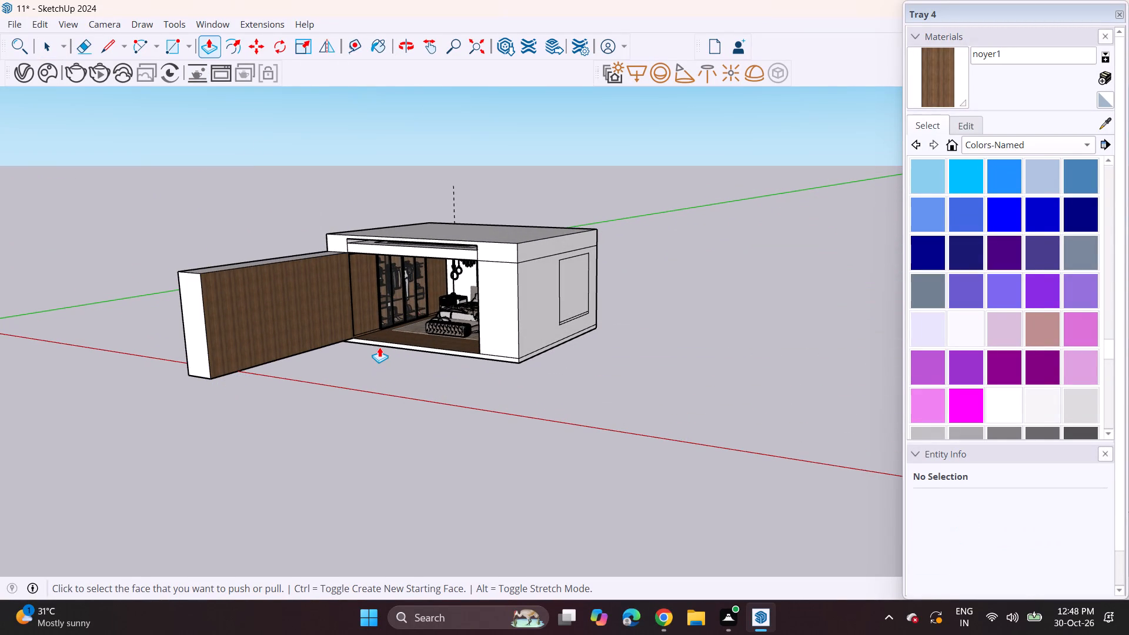
double_click(390, 343)
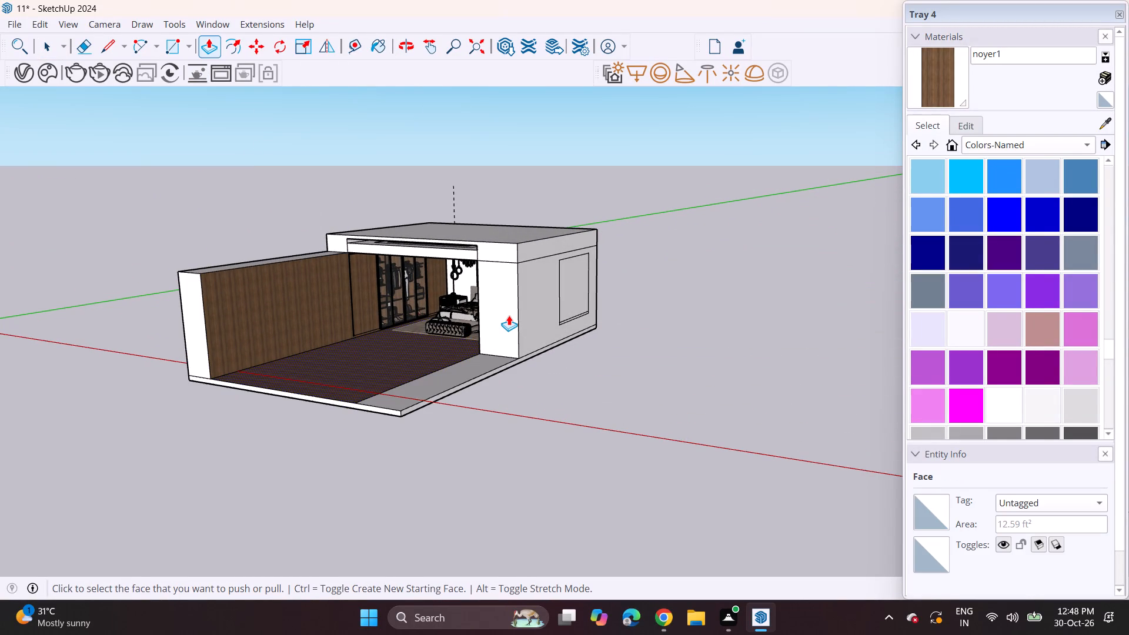
double_click(509, 315)
double_click(496, 253)
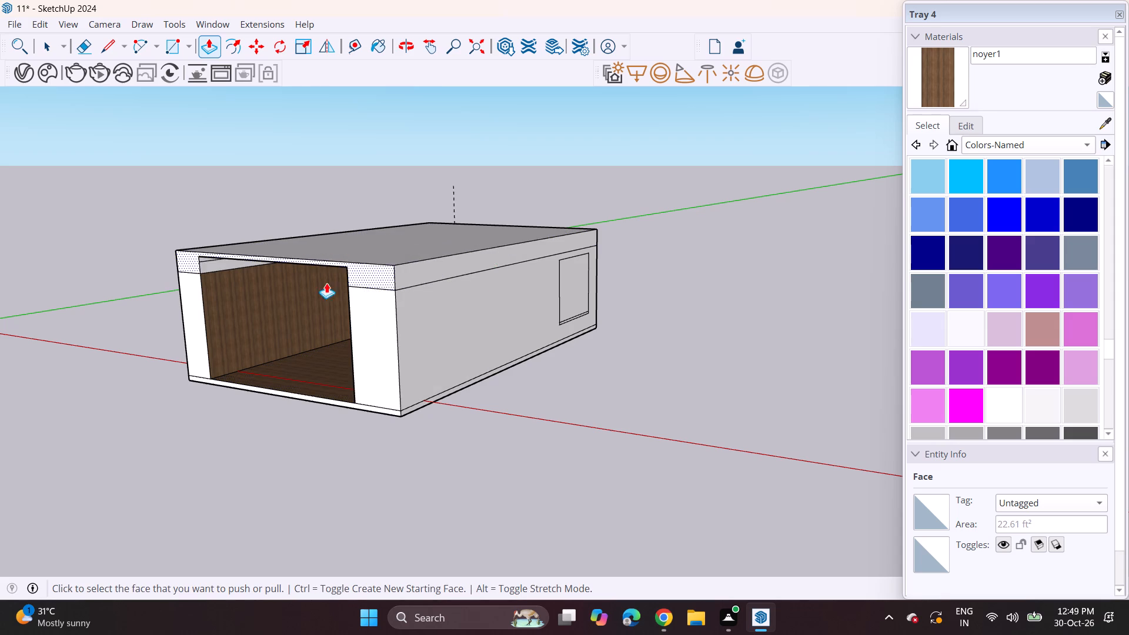
middle_drag(313, 280, 454, 231)
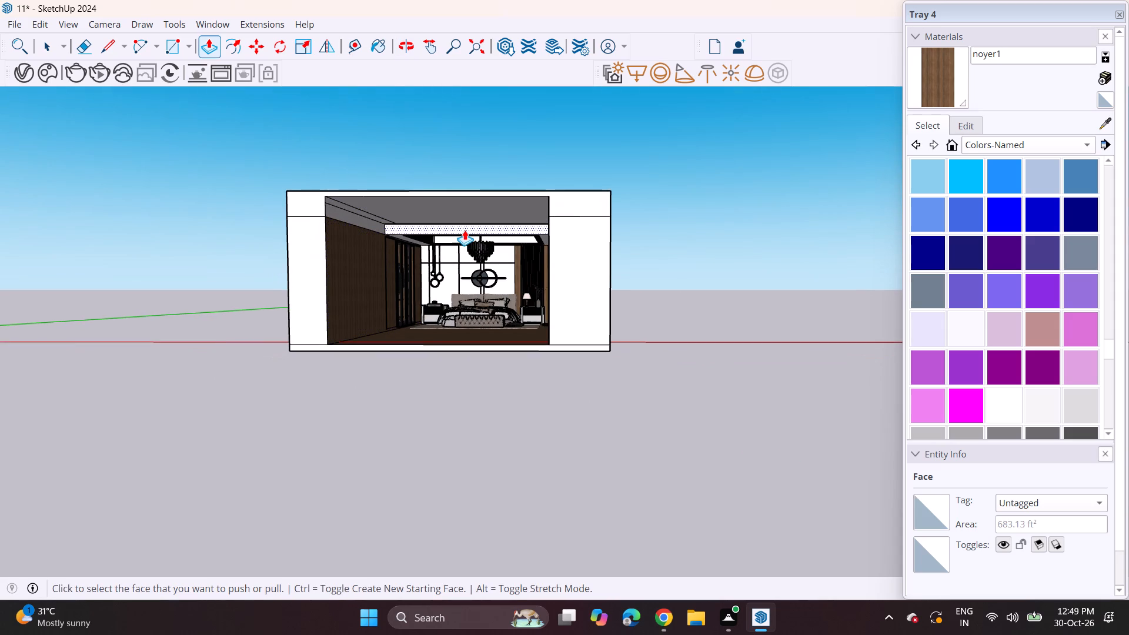
Push/Pull the ceiling slab's front face outward by the same distance as the other shell faces.
double_click(465, 230)
Close the room's open front with a rectangle drawn between the opening's upper and lower opposite corners.
middle_drag(439, 260, 464, 264)
scroll(471, 275, up, 6)
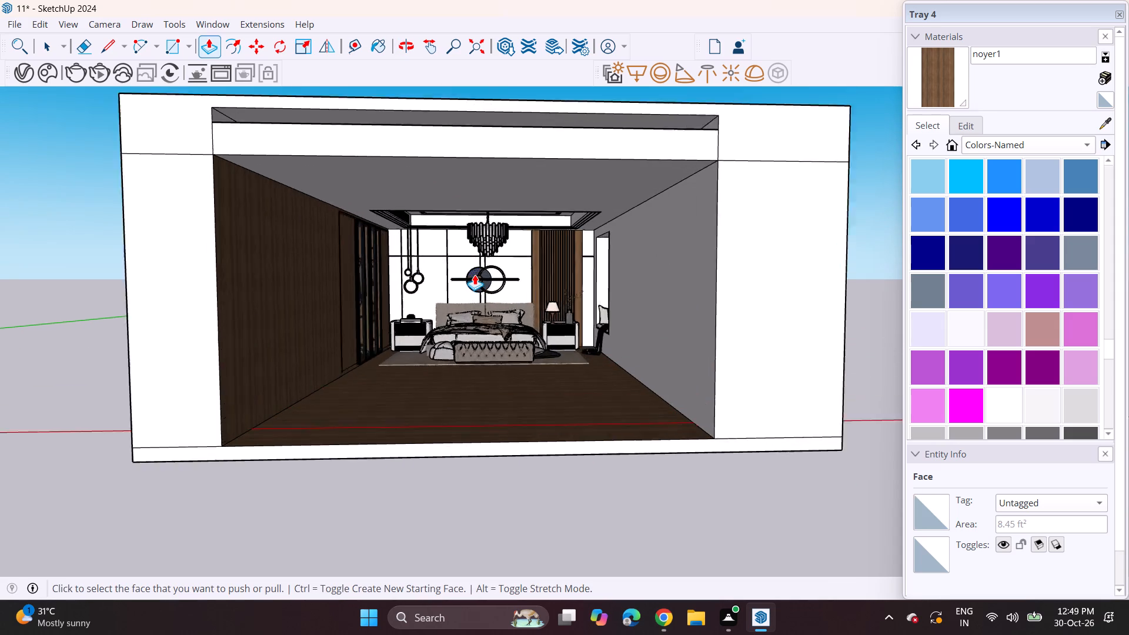
scroll(476, 277, up, 3)
middle_drag(470, 294, 469, 282)
scroll(469, 282, up, 1)
scroll(483, 262, down, 10)
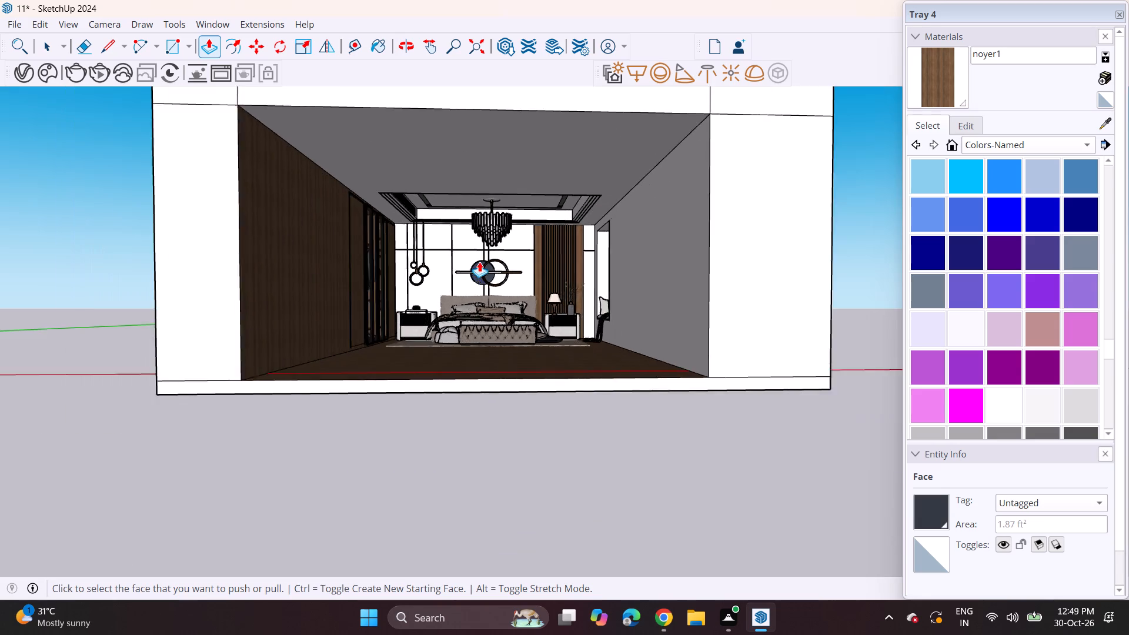
middle_drag(472, 261, 462, 266)
click(171, 45)
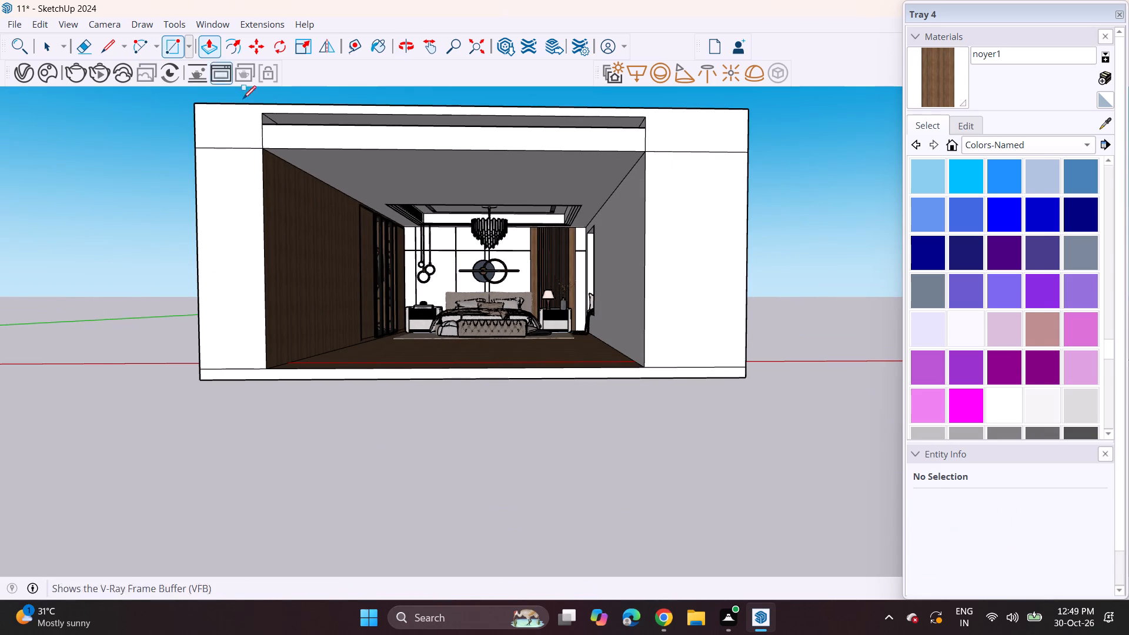
click(266, 113)
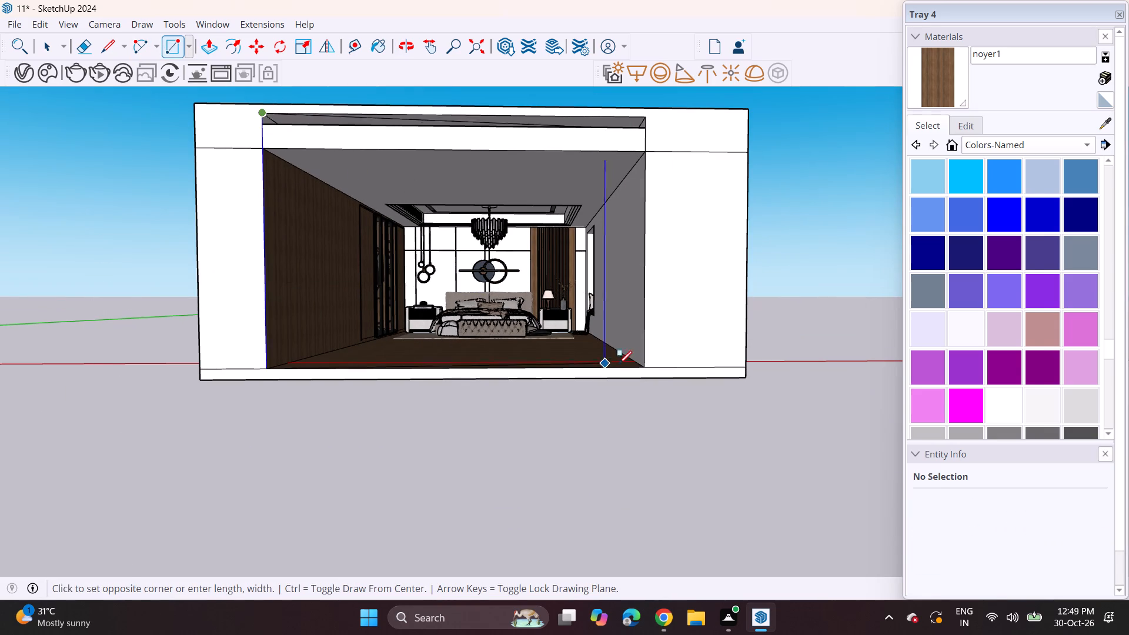
click(645, 361)
Explode the three-ring pendant light group above the wardrobe-side nightstand into separate pendants.
scroll(439, 280, up, 20)
scroll(439, 280, up, 1)
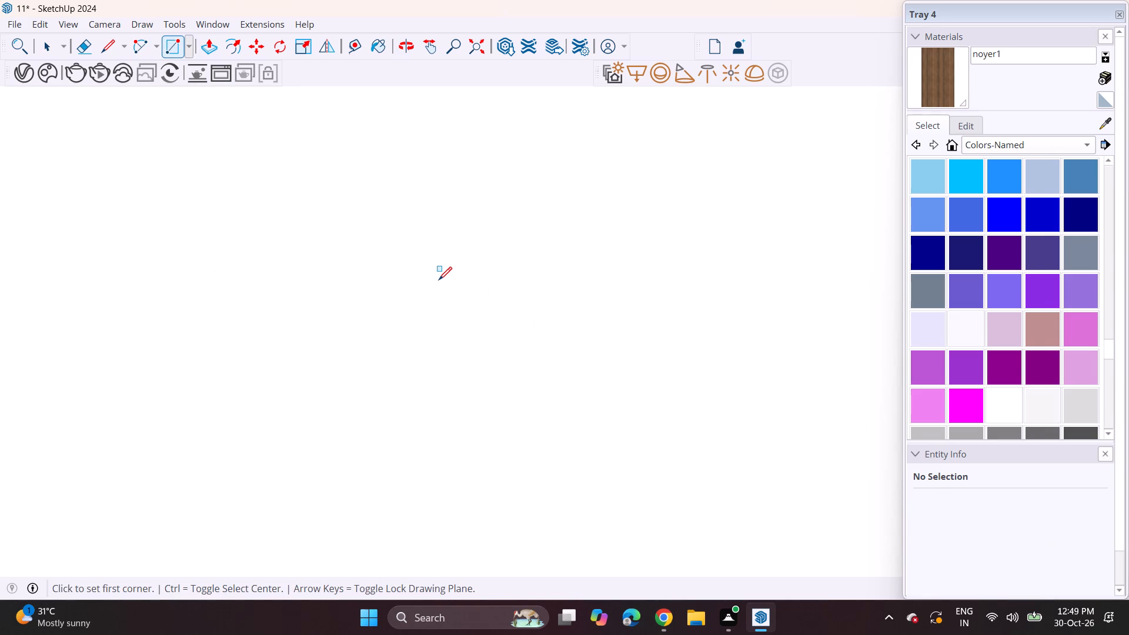
scroll(439, 280, up, 20)
scroll(439, 280, down, 1)
scroll(439, 280, up, 20)
scroll(439, 280, up, 8)
scroll(439, 280, down, 6)
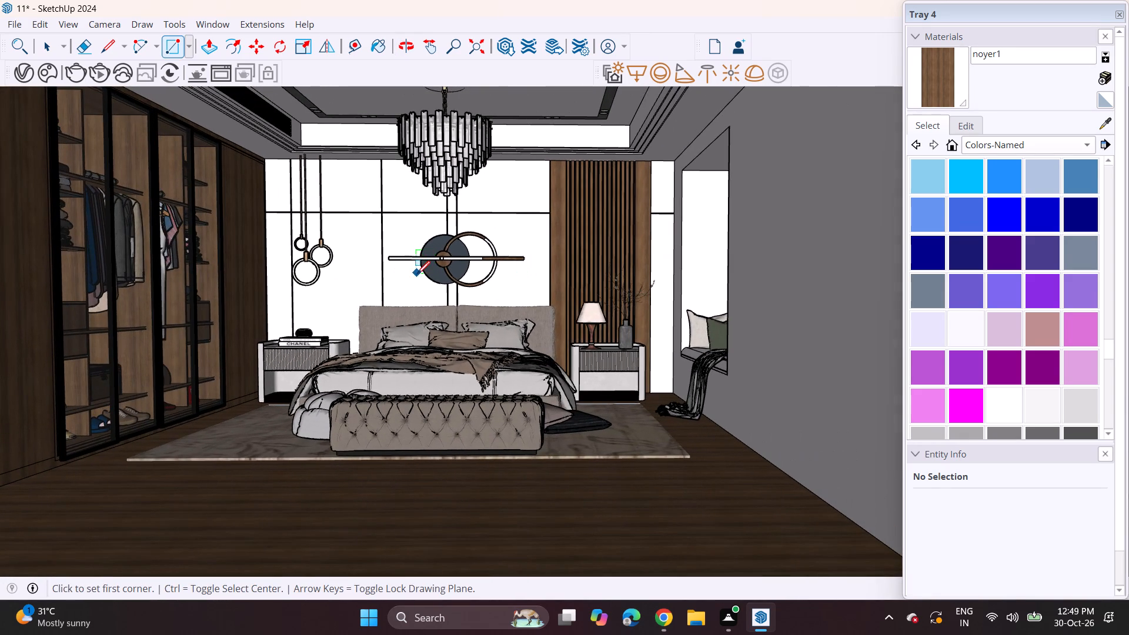
key(space)
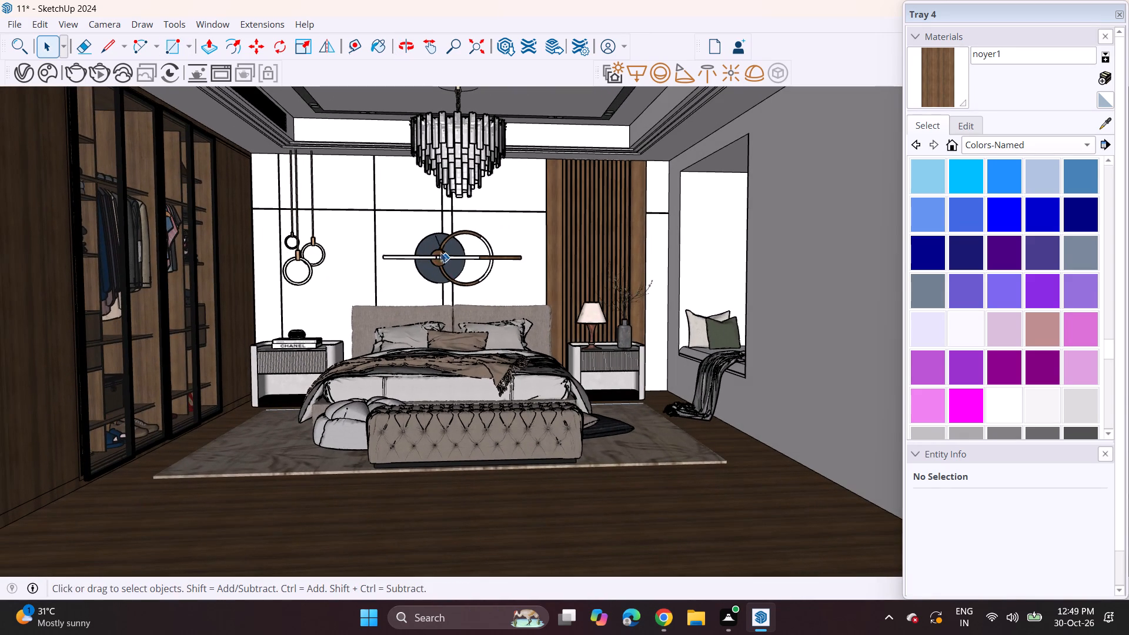
scroll(429, 248, down, 1)
shift+middle_drag(429, 249, 465, 259)
middle_drag(447, 256, 439, 242)
scroll(369, 249, up, 5)
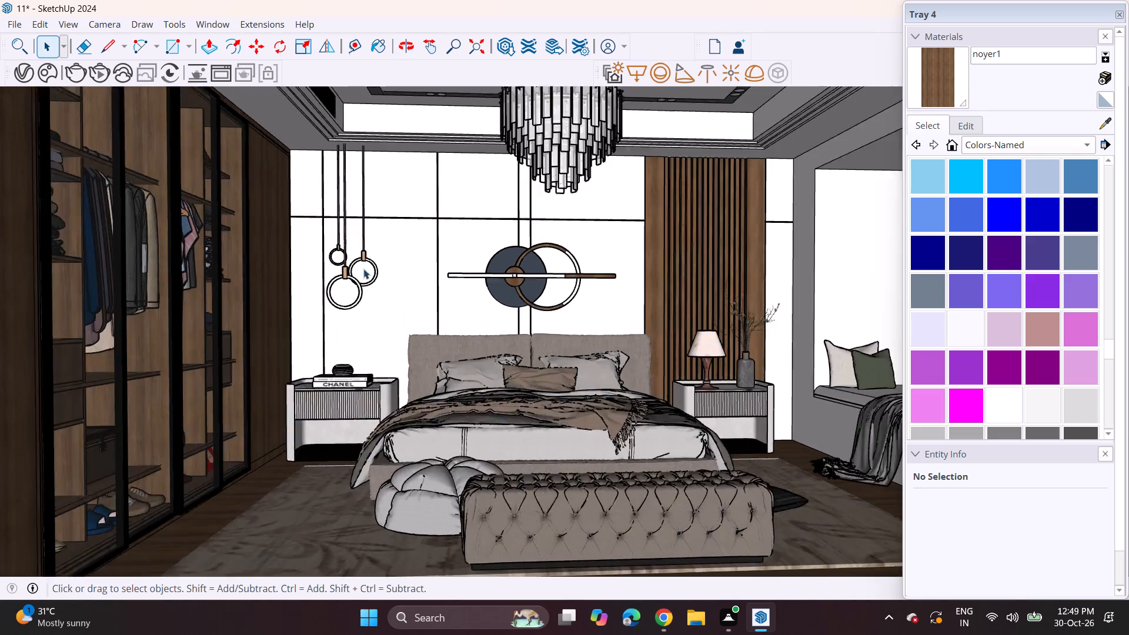
scroll(363, 269, up, 7)
click(352, 288)
scroll(352, 288, up, 4)
right_click(352, 288)
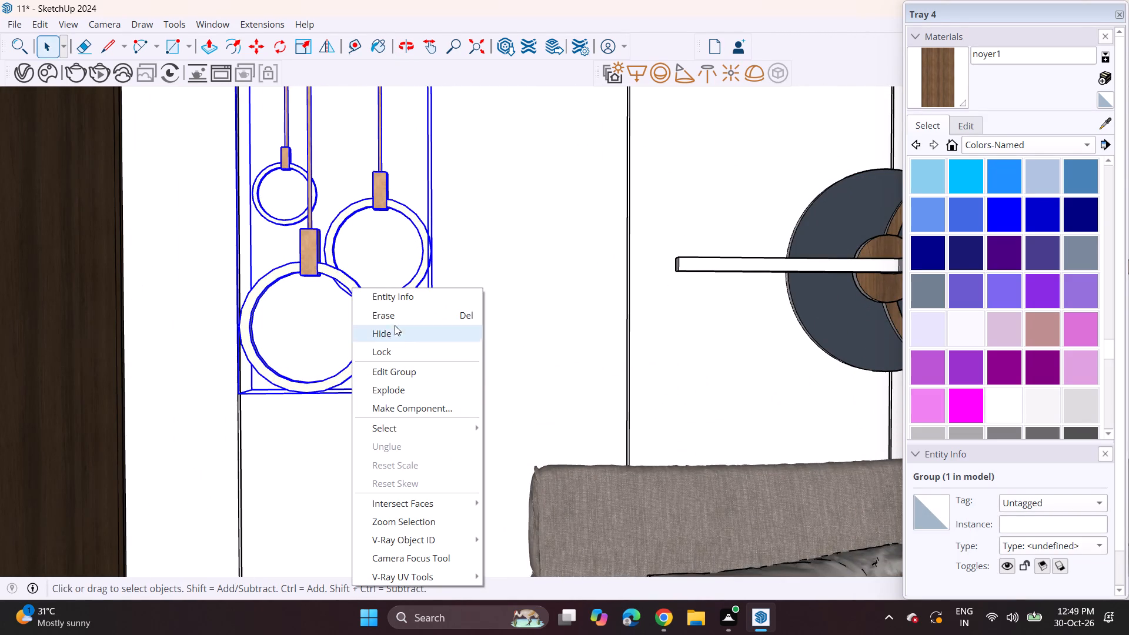
click(401, 391)
Explode the largest ring pendant and convert its ring into a V-Ray mesh light.
scroll(371, 334, up, 4)
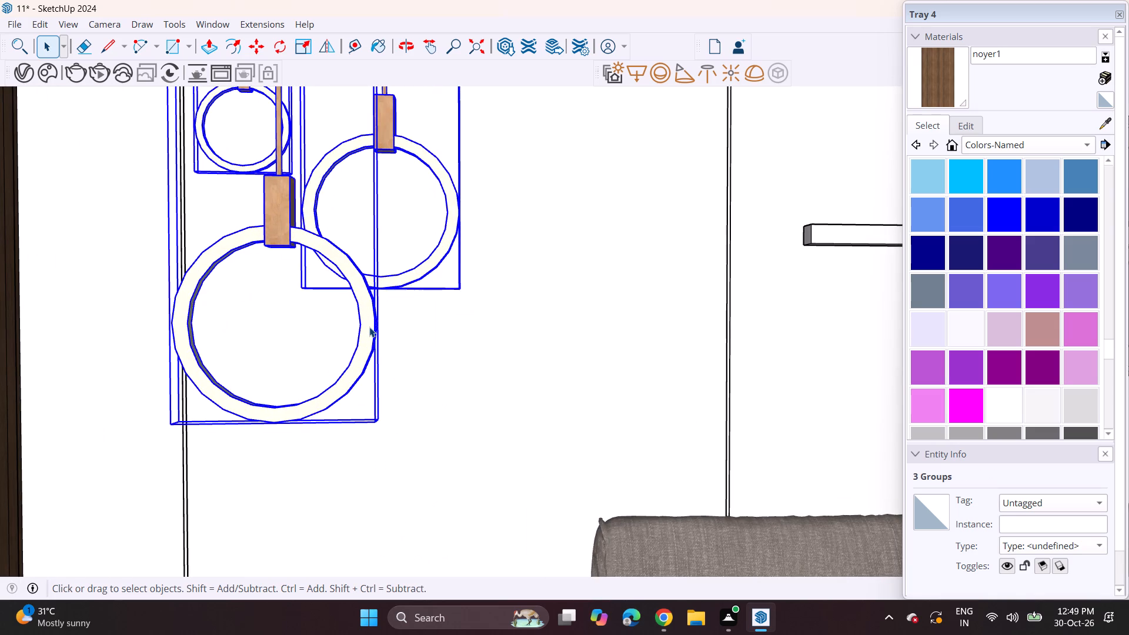
click(369, 327)
click(369, 327)
right_click(369, 326)
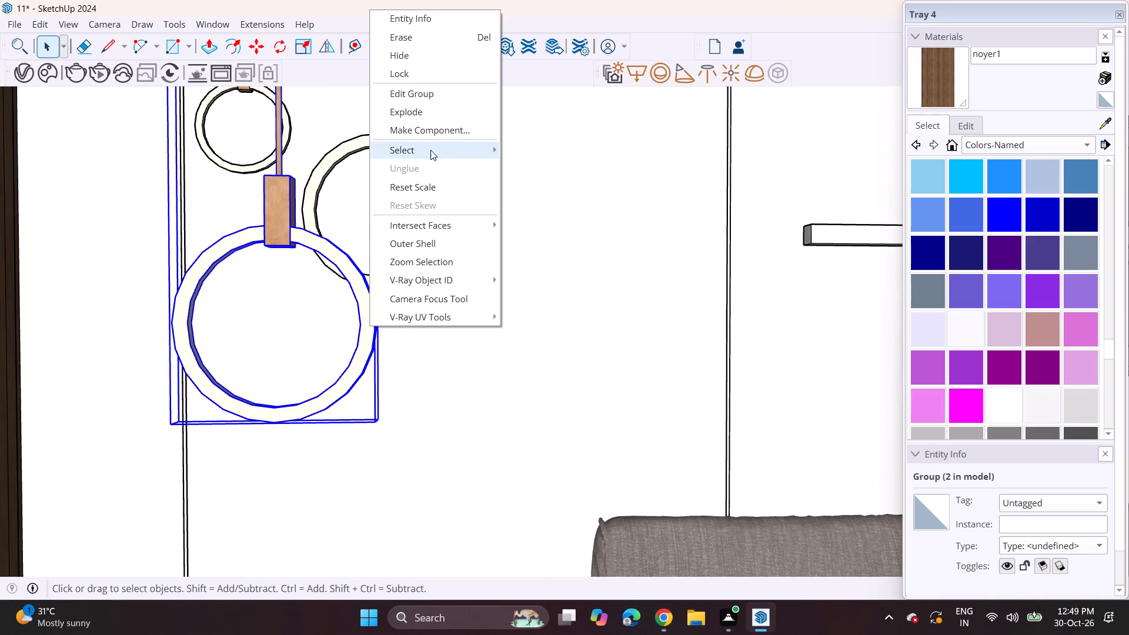
click(426, 118)
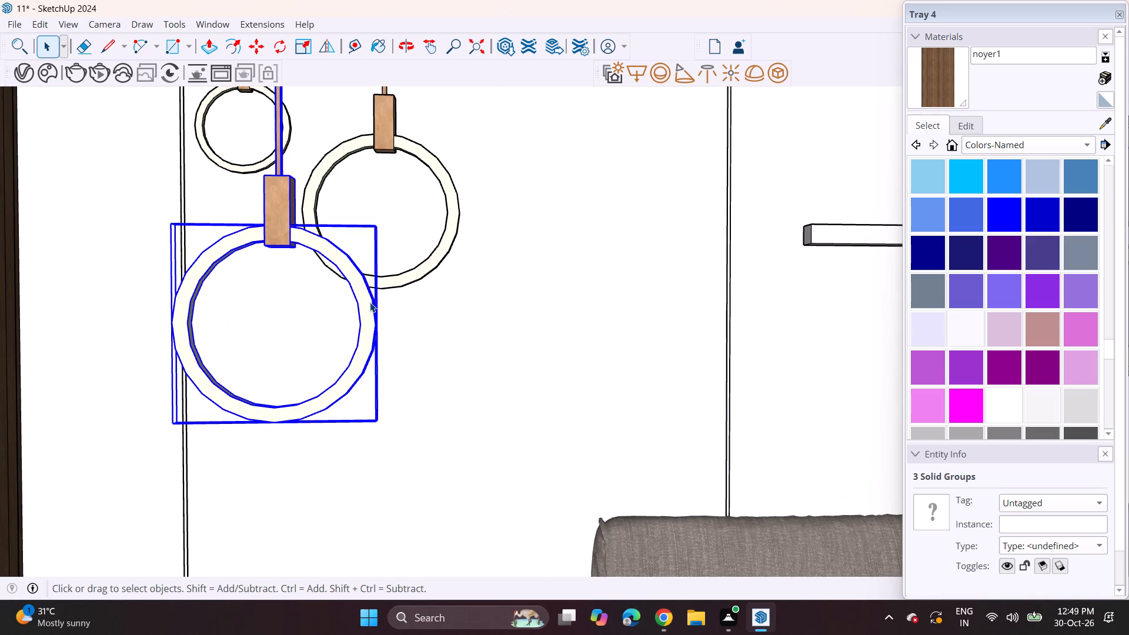
click(370, 302)
click(397, 306)
click(366, 305)
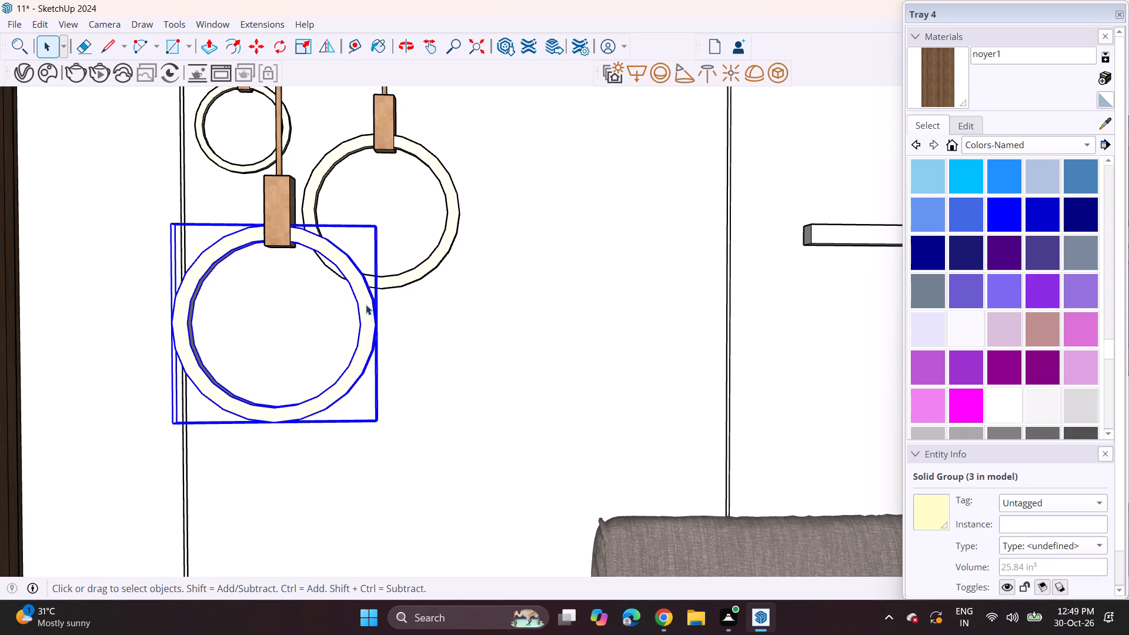
right_click(366, 305)
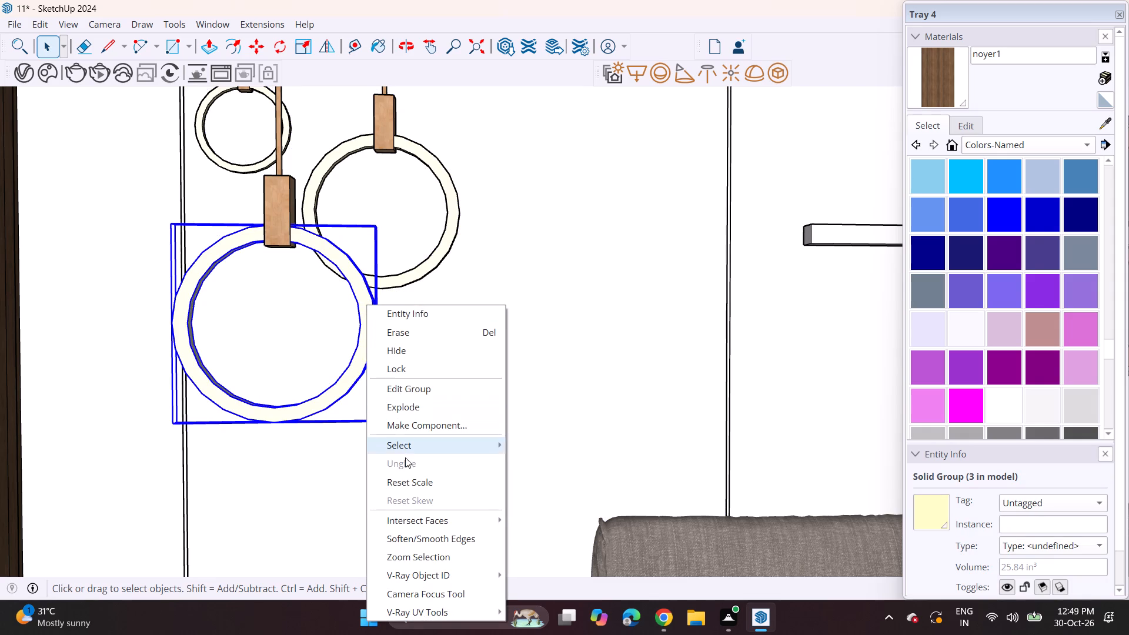
click(781, 65)
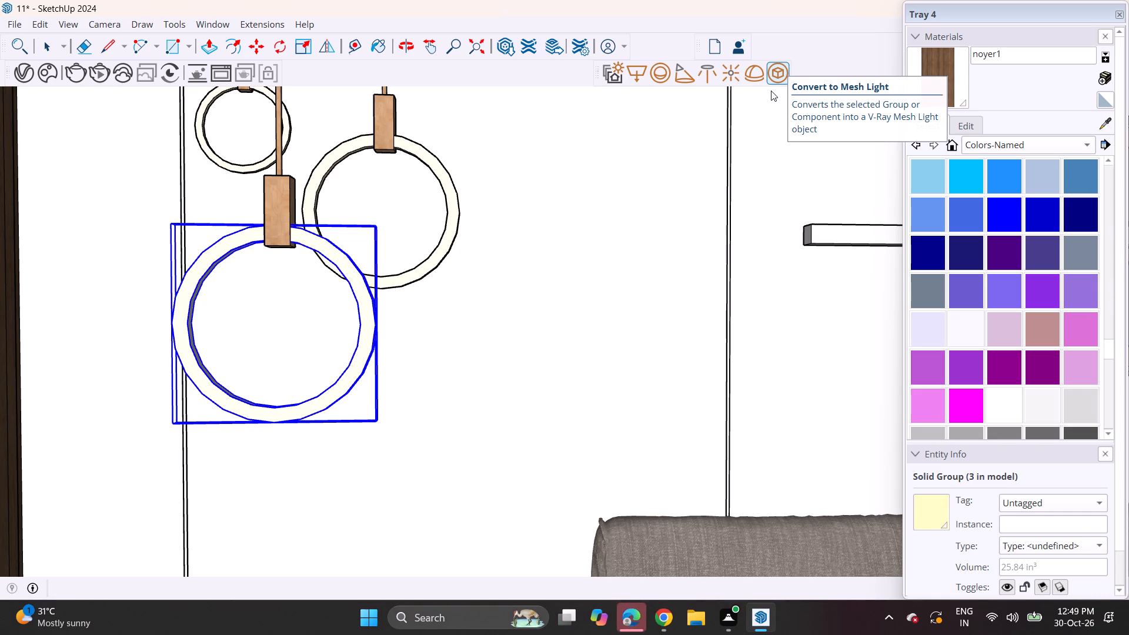
click(777, 76)
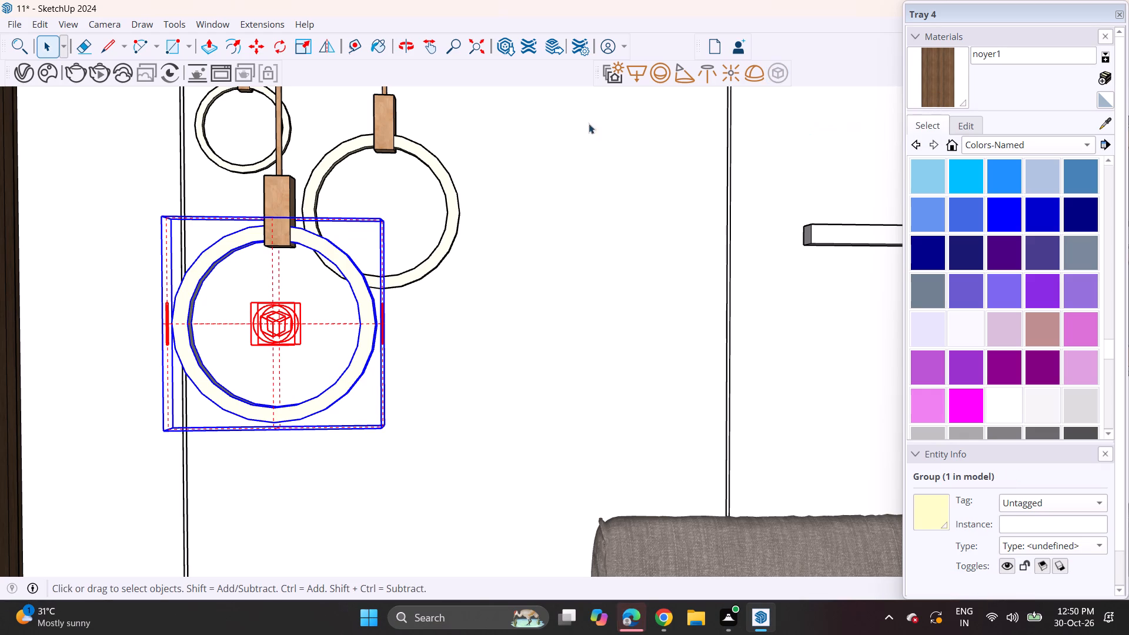
Explode the medium ring pendant and convert its ring into a V-Ray mesh light.
key(space)
click(452, 223)
right_click(452, 223)
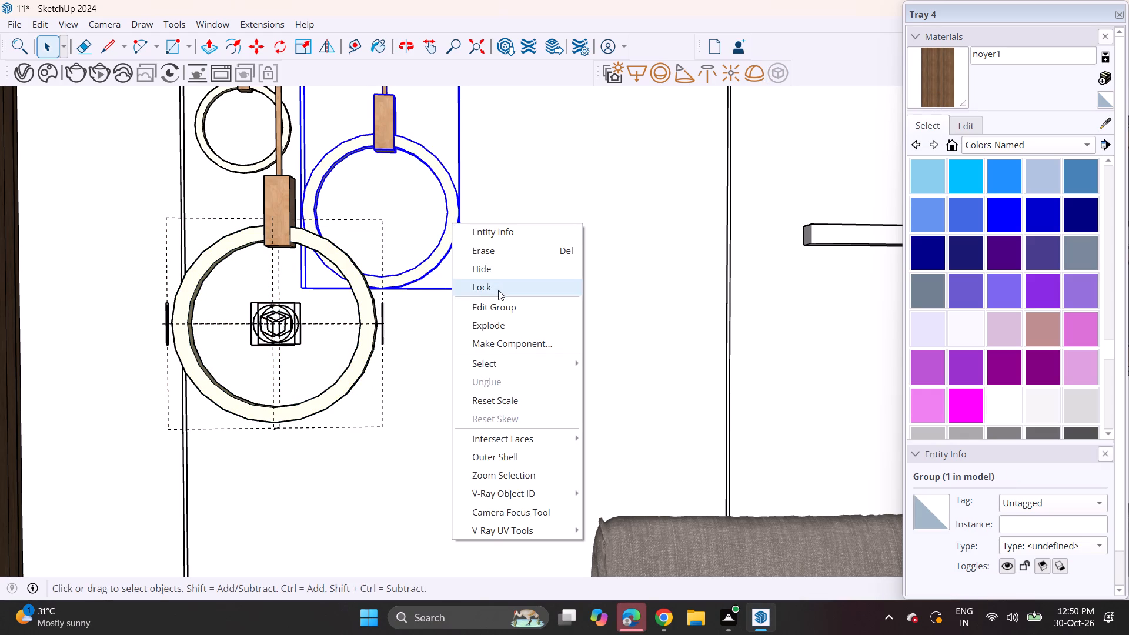
click(517, 319)
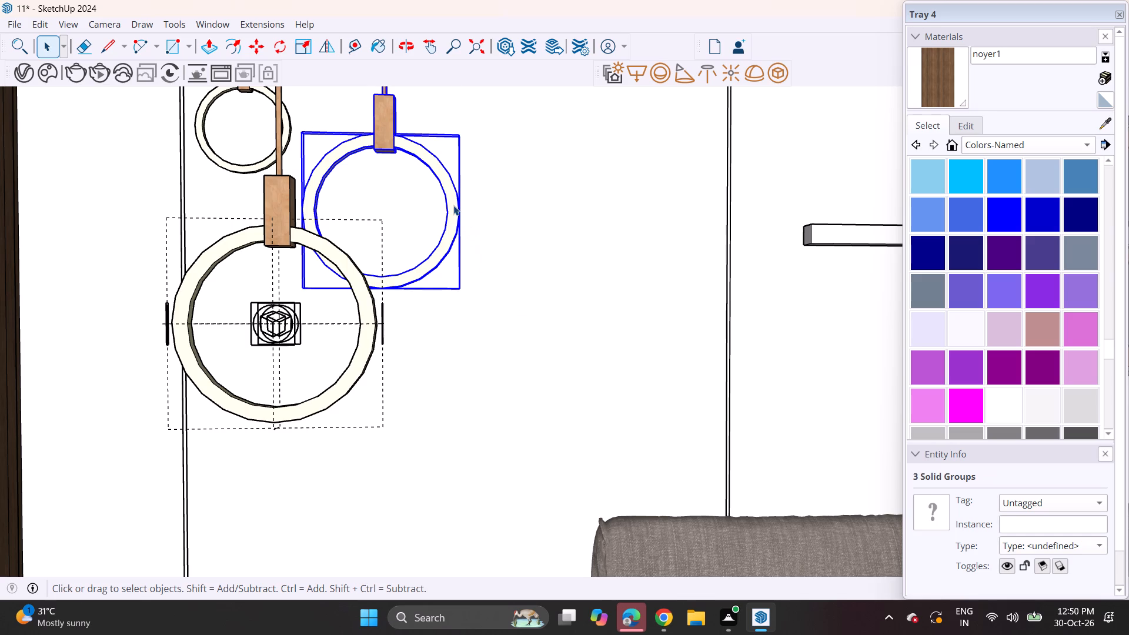
click(453, 205)
click(776, 66)
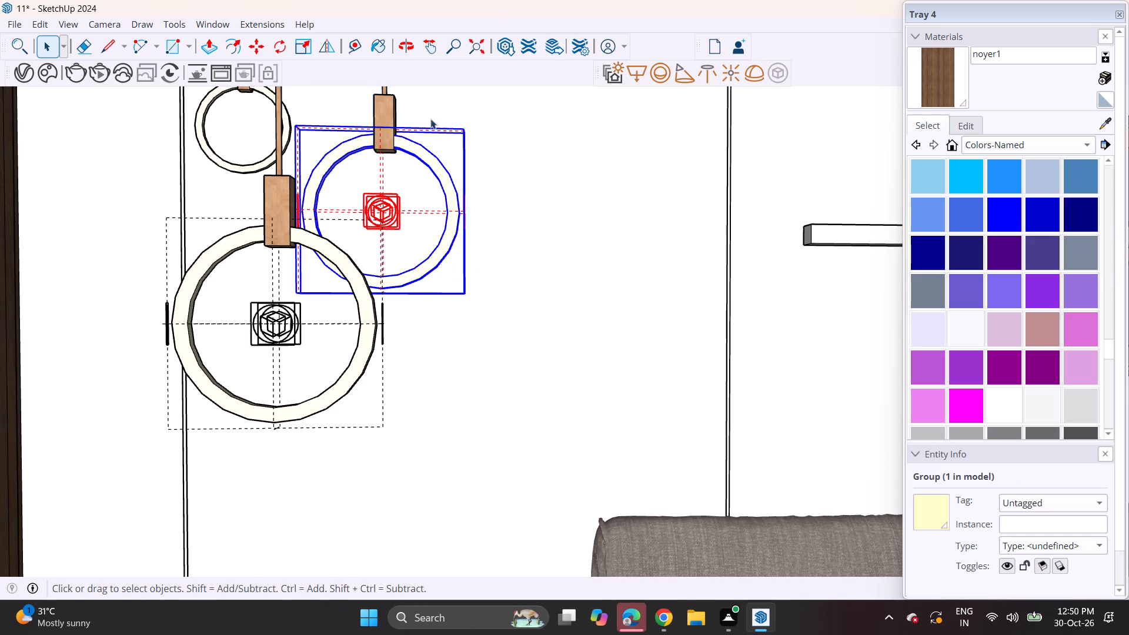
Explode the smallest ring pendant and convert its ring into a V-Ray mesh light.
click(287, 112)
right_click(287, 112)
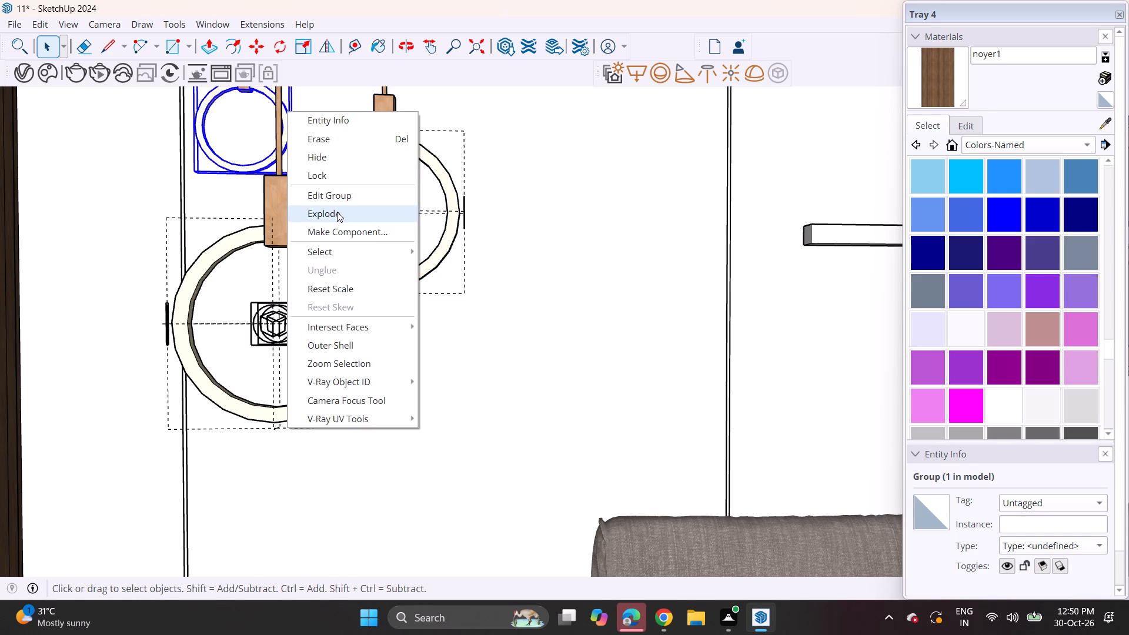
click(338, 218)
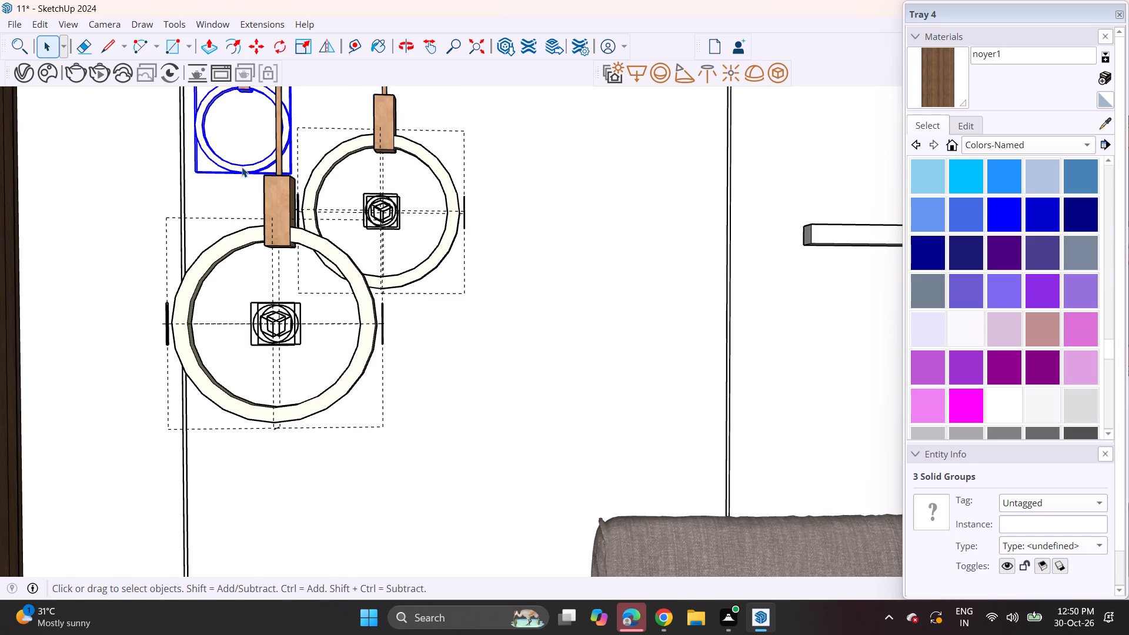
click(242, 167)
right_click(242, 166)
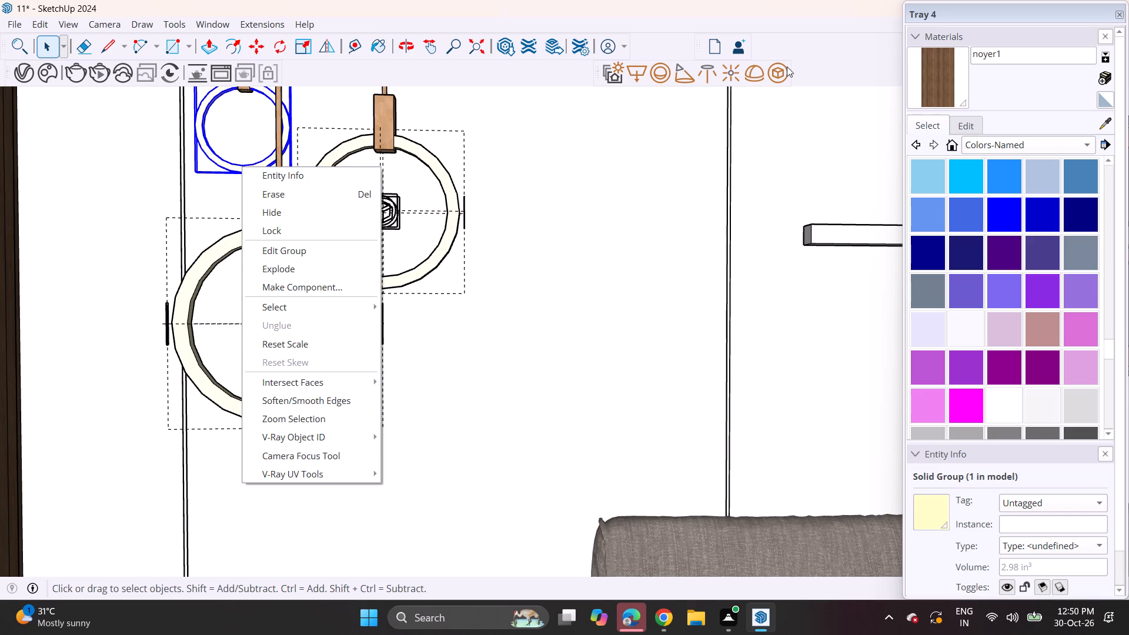
click(783, 72)
Group the white arc face of the circular wall light above the bed and convert it into a V-Ray mesh light.
scroll(713, 121, down, 5)
scroll(689, 172, down, 3)
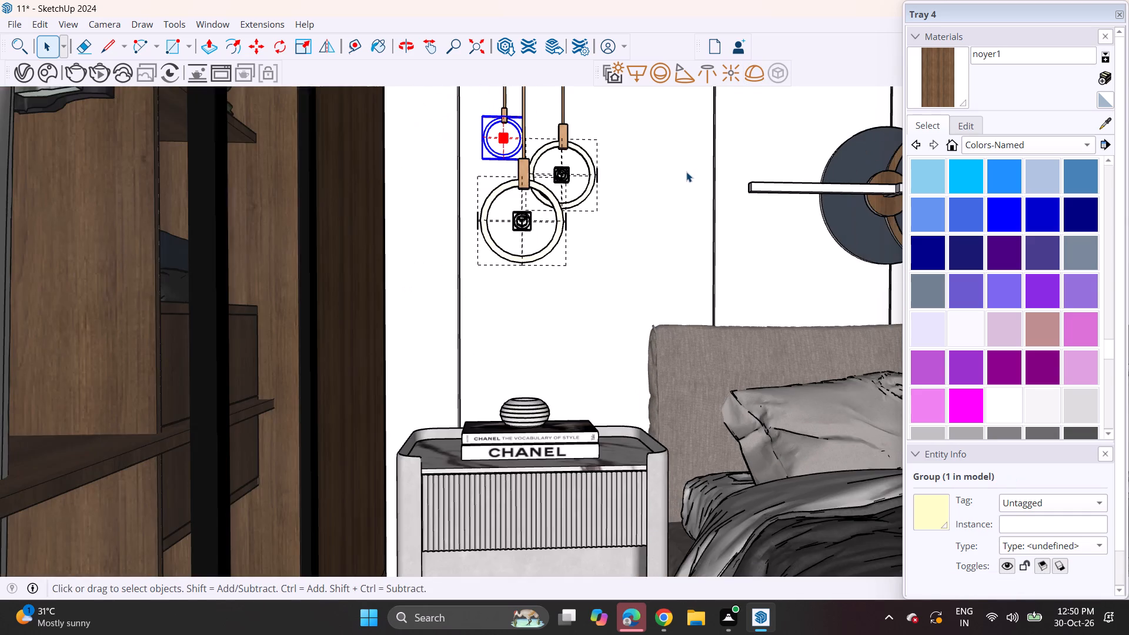
scroll(686, 172, down, 1)
shift+middle_drag(677, 175, 599, 179)
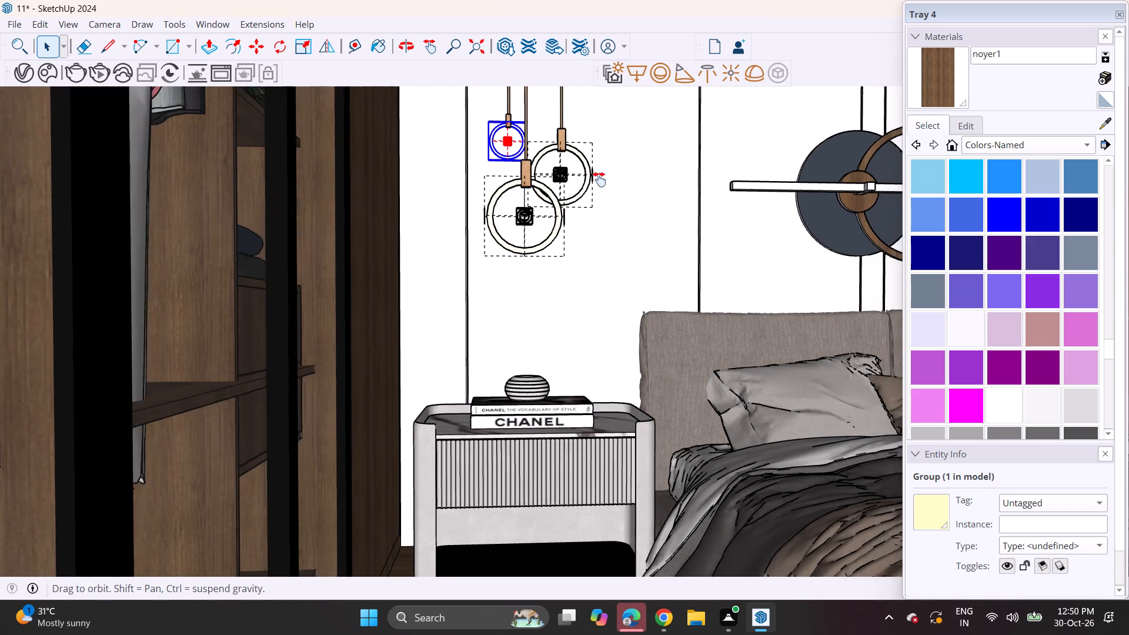
shift+middle_drag(599, 179, 226, 218)
scroll(540, 184, up, 8)
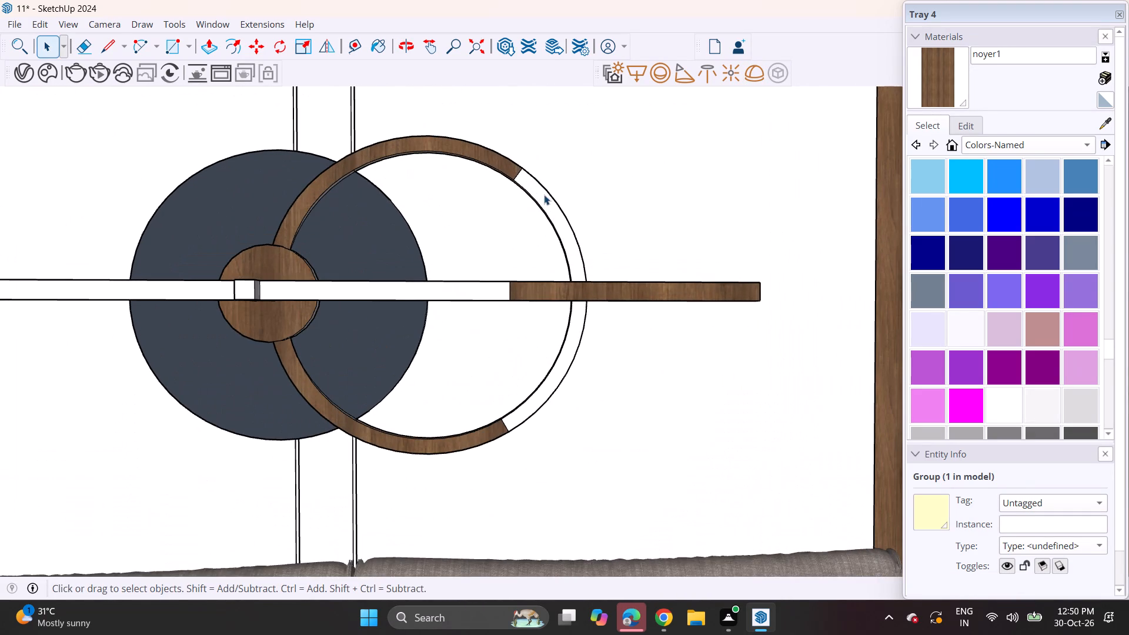
click(544, 195)
right_click(544, 195)
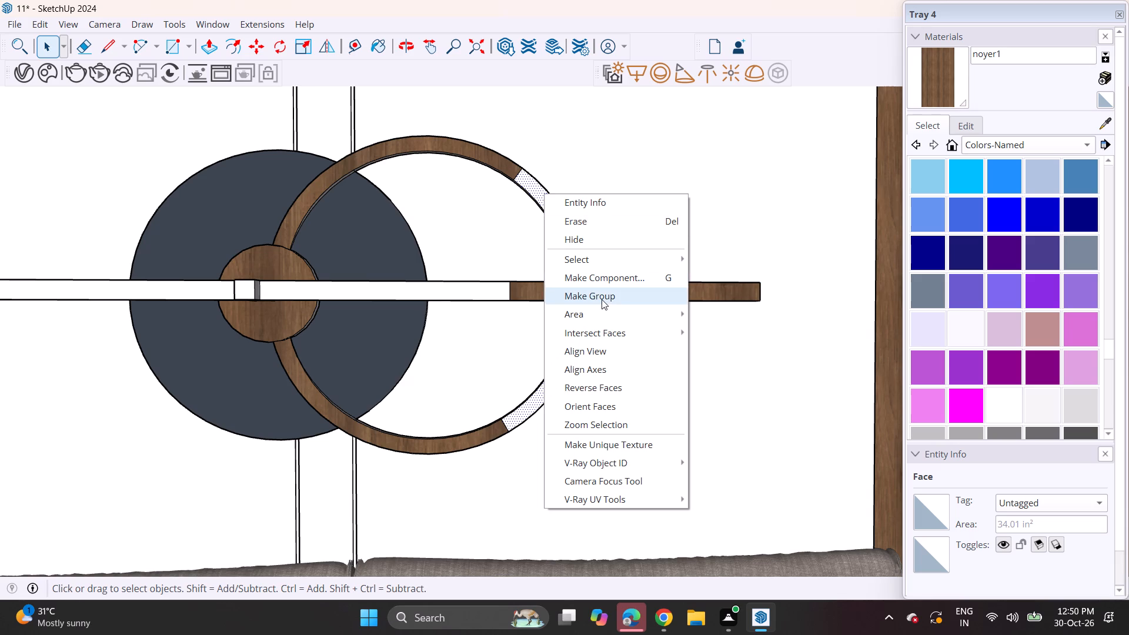
click(602, 299)
click(778, 72)
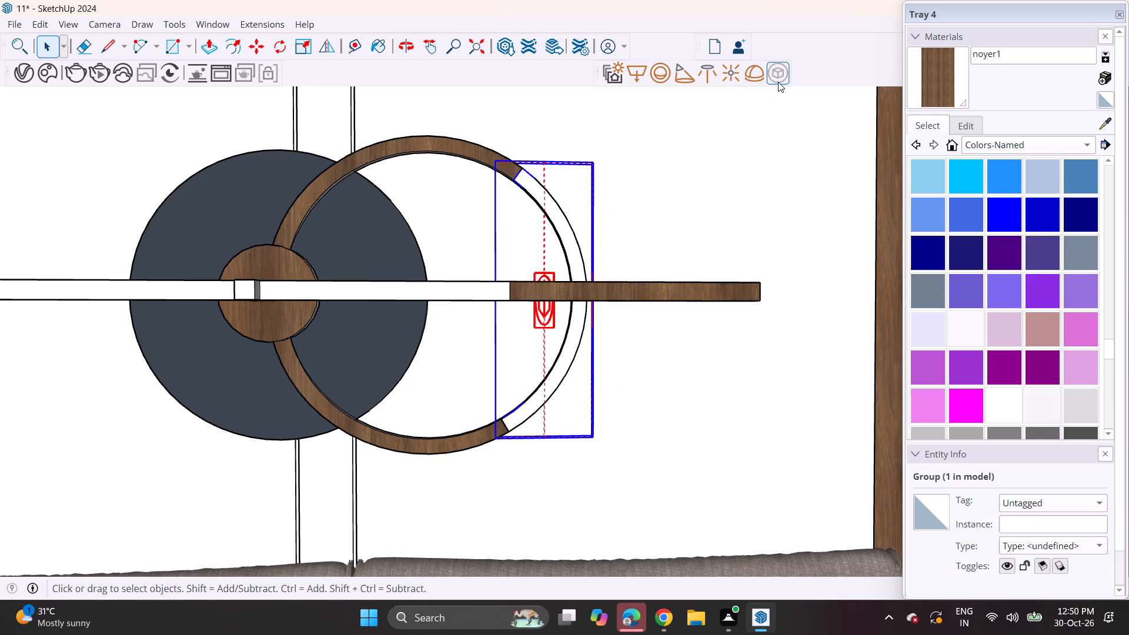
Group the two white faces of the wall light's horizontal bar and convert them into a V-Ray mesh light.
click(473, 285)
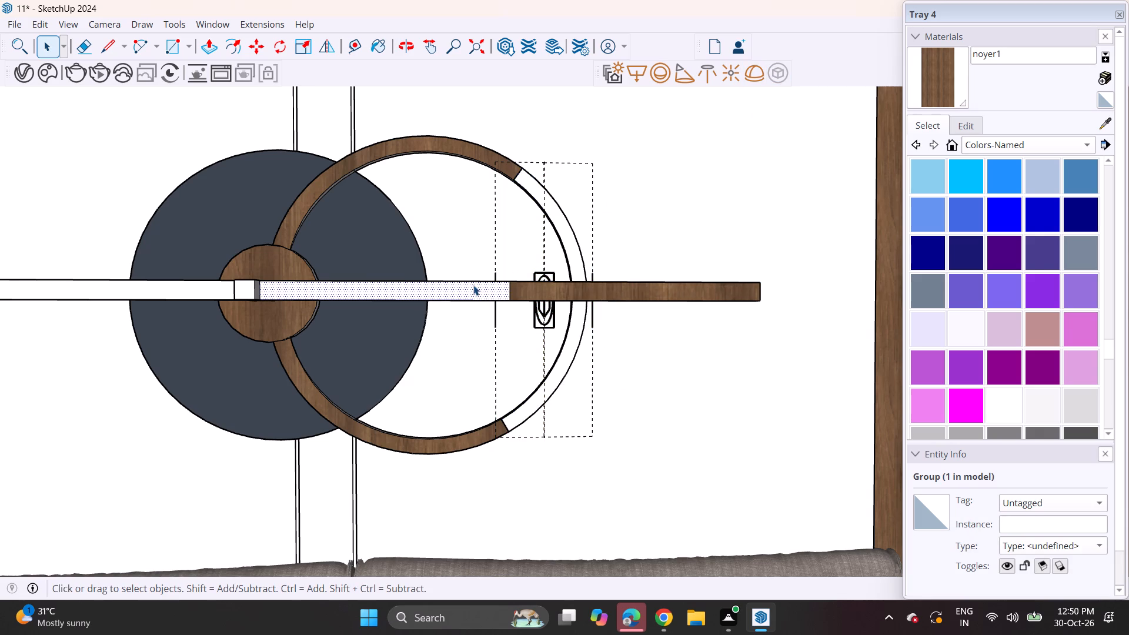
ctrl+click(185, 290)
right_click(185, 290)
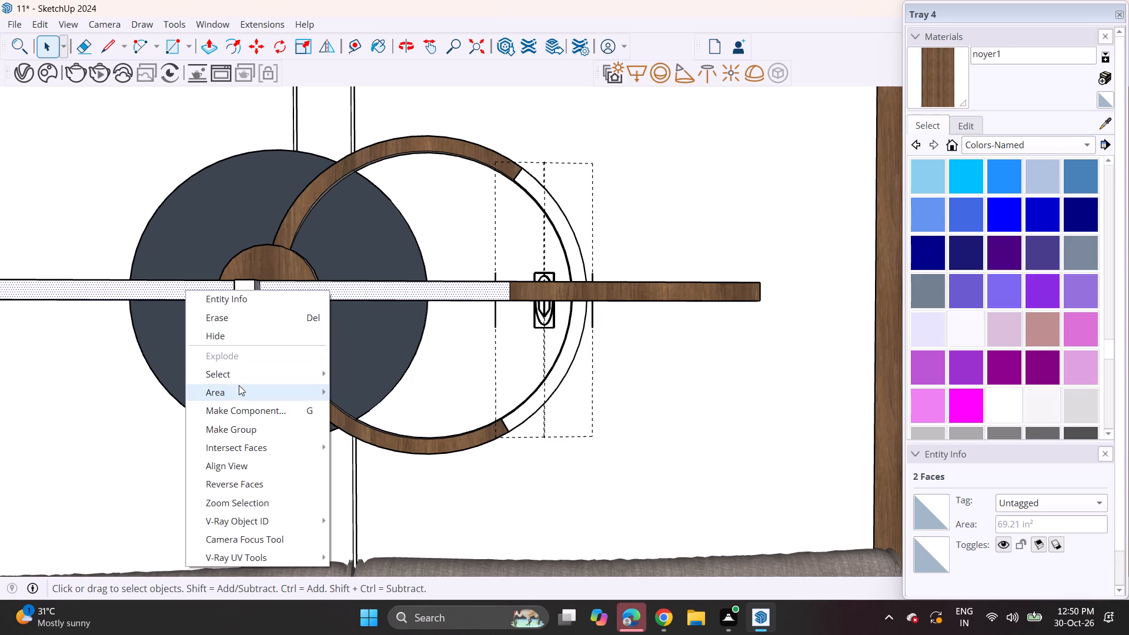
click(238, 420)
click(771, 72)
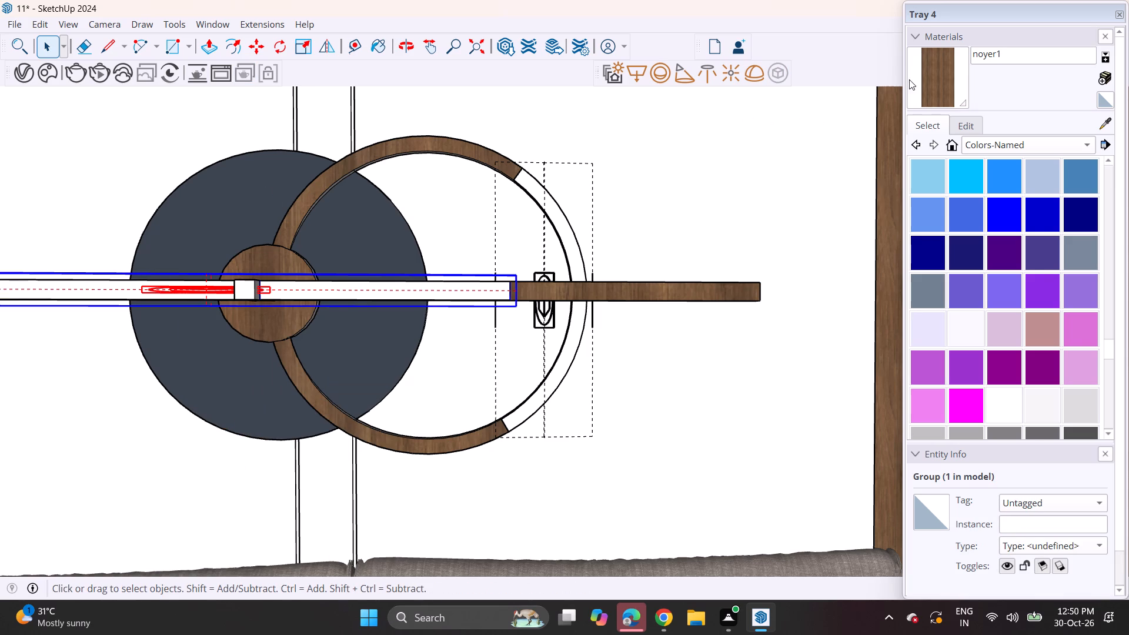
Paint the small white square at the centre of the wall light's bar with noyer1.
click(941, 79)
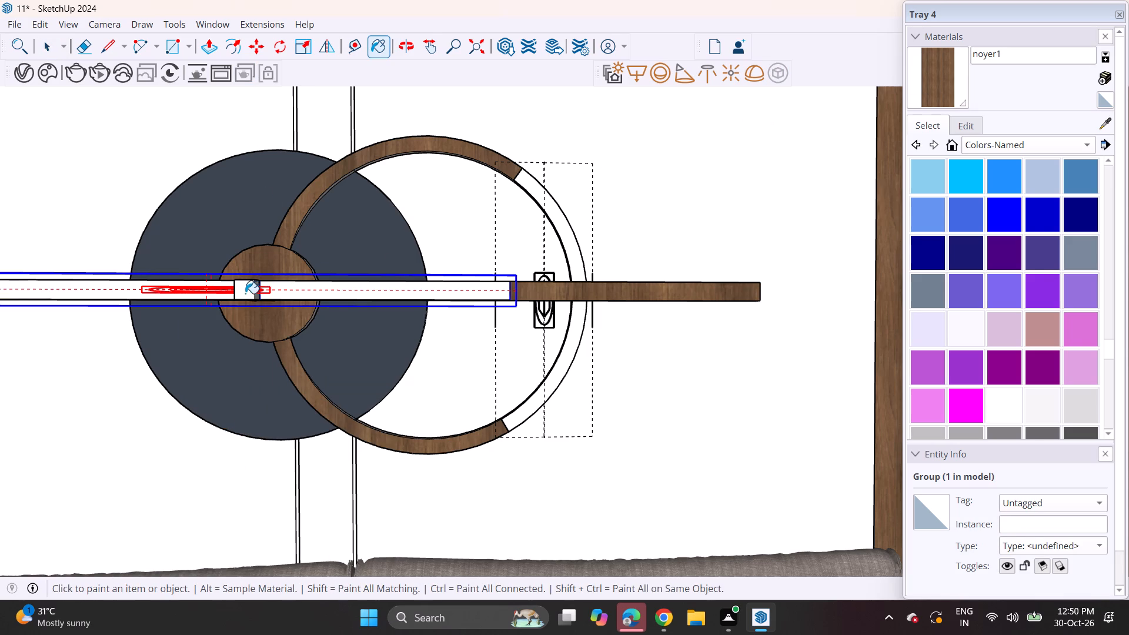
click(245, 293)
key(space)
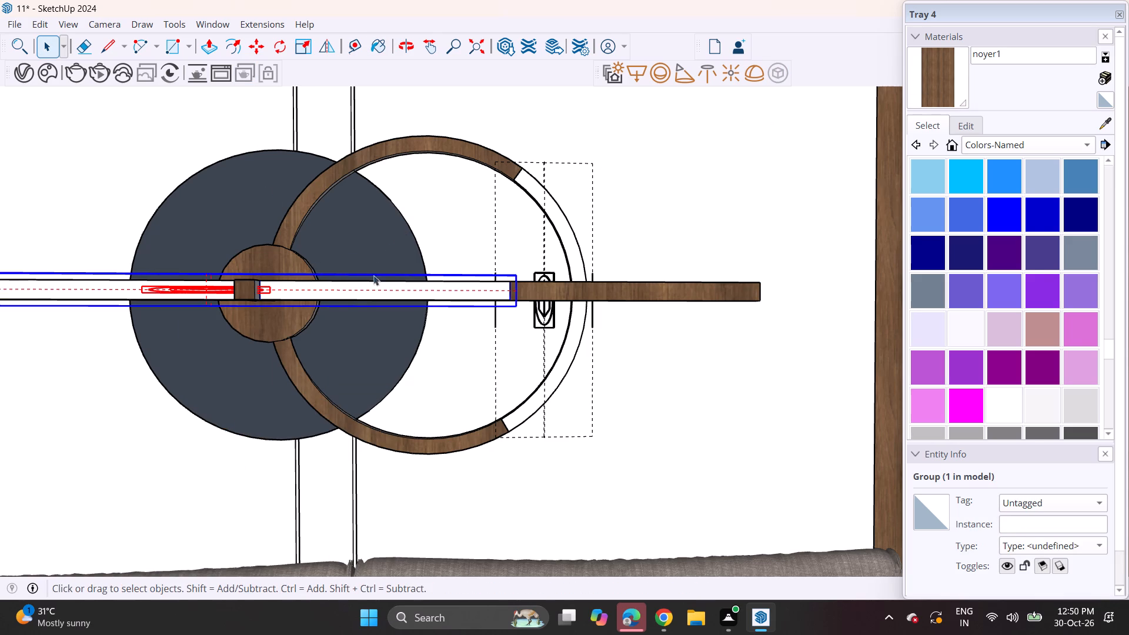
Group the eight round downlight faces in the dark ceiling strip above the bed wall and convert them into a V-Ray mesh light.
scroll(373, 278, down, 5)
scroll(423, 288, down, 9)
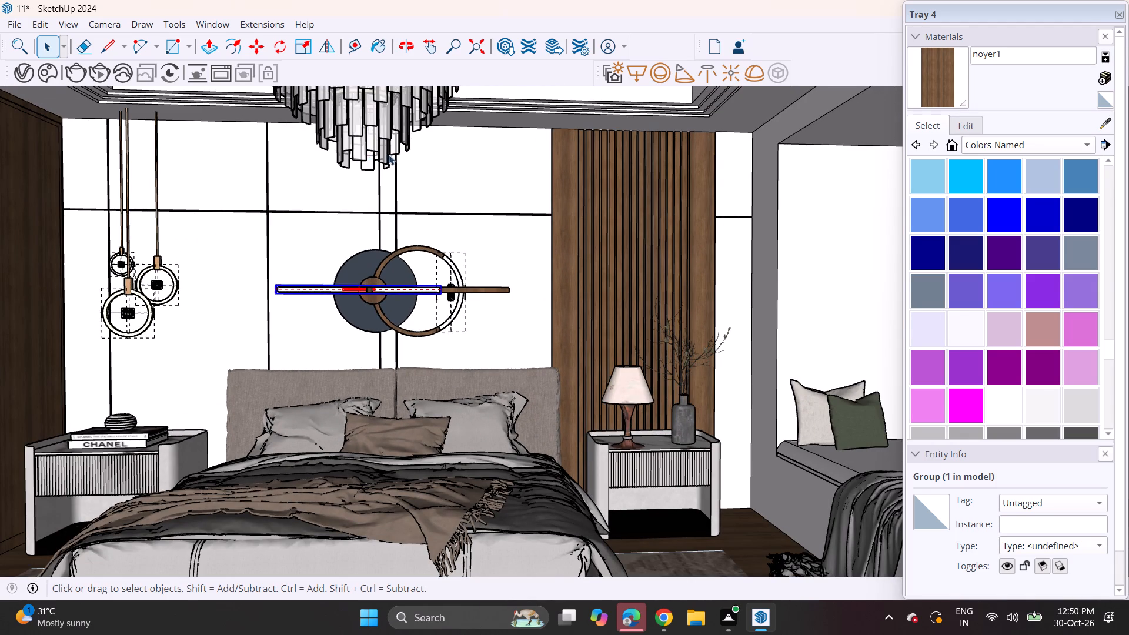
shift+middle_drag(392, 154, 453, 193)
middle_drag(392, 154, 386, 110)
shift+middle_drag(319, 131, 348, 232)
scroll(317, 182, up, 4)
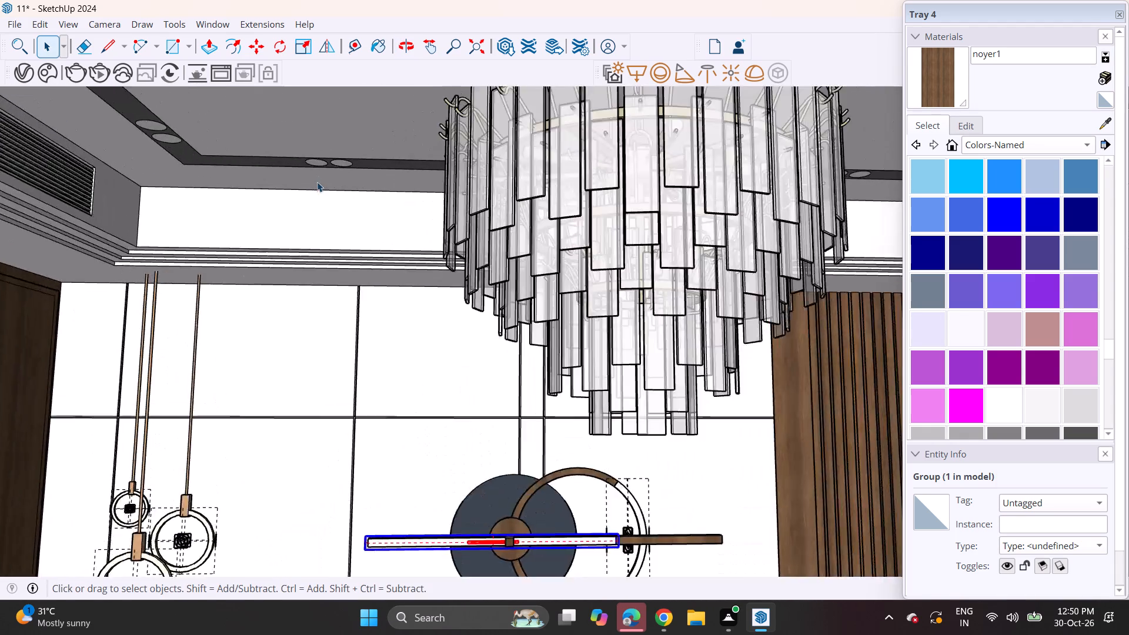
scroll(317, 182, up, 10)
click(312, 153)
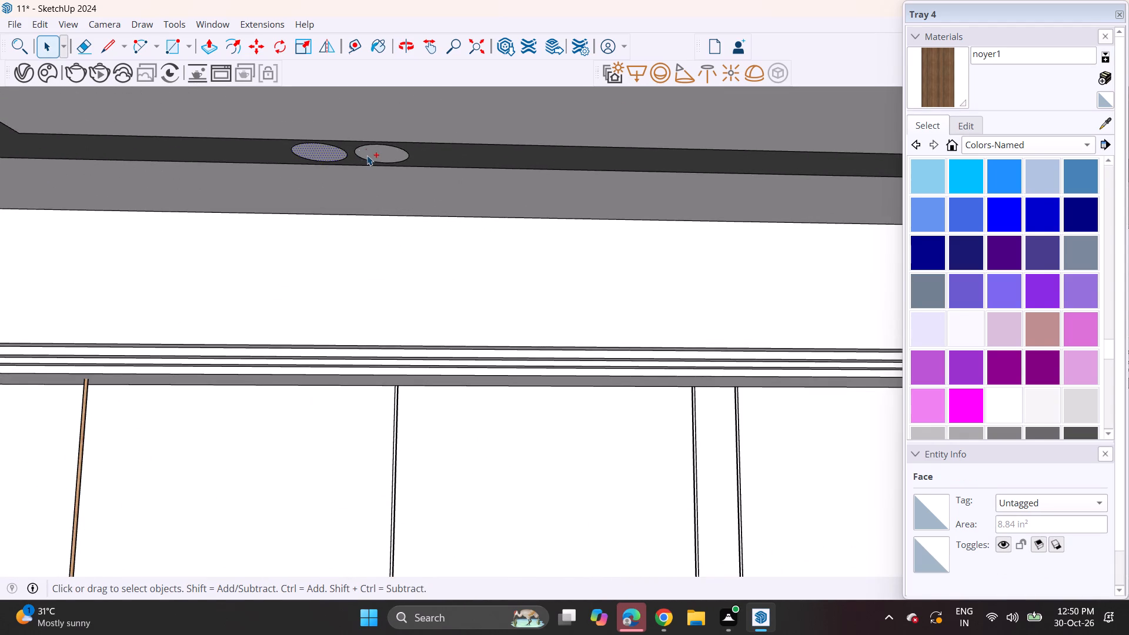
ctrl+click(367, 155)
ctrl+scroll(367, 155, down, 6)
ctrl+click(121, 122)
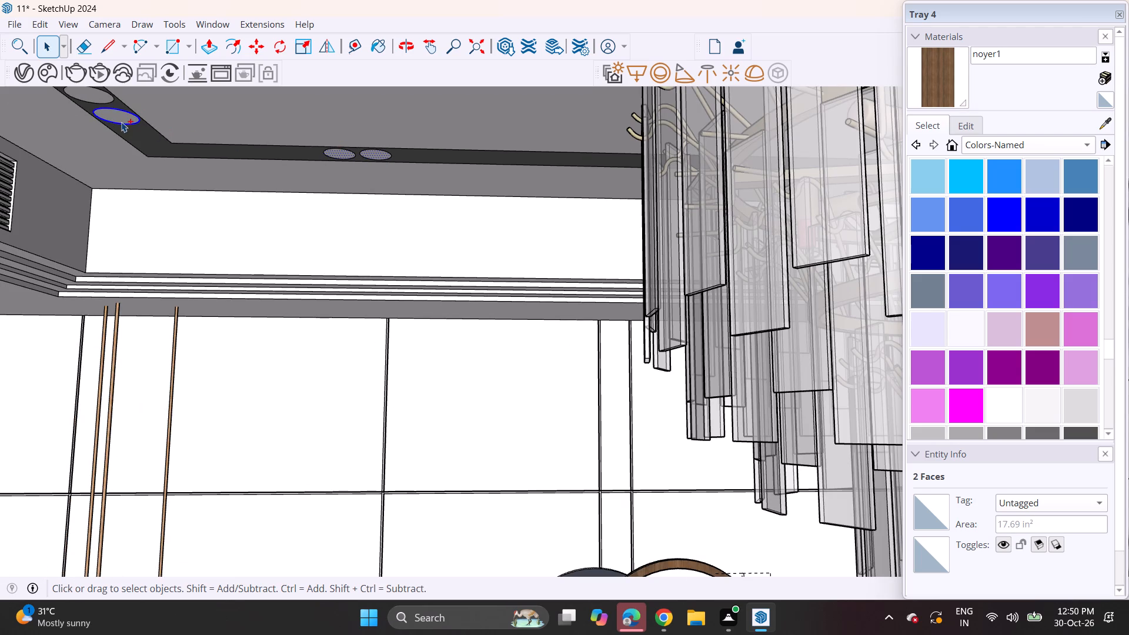
ctrl+click(98, 99)
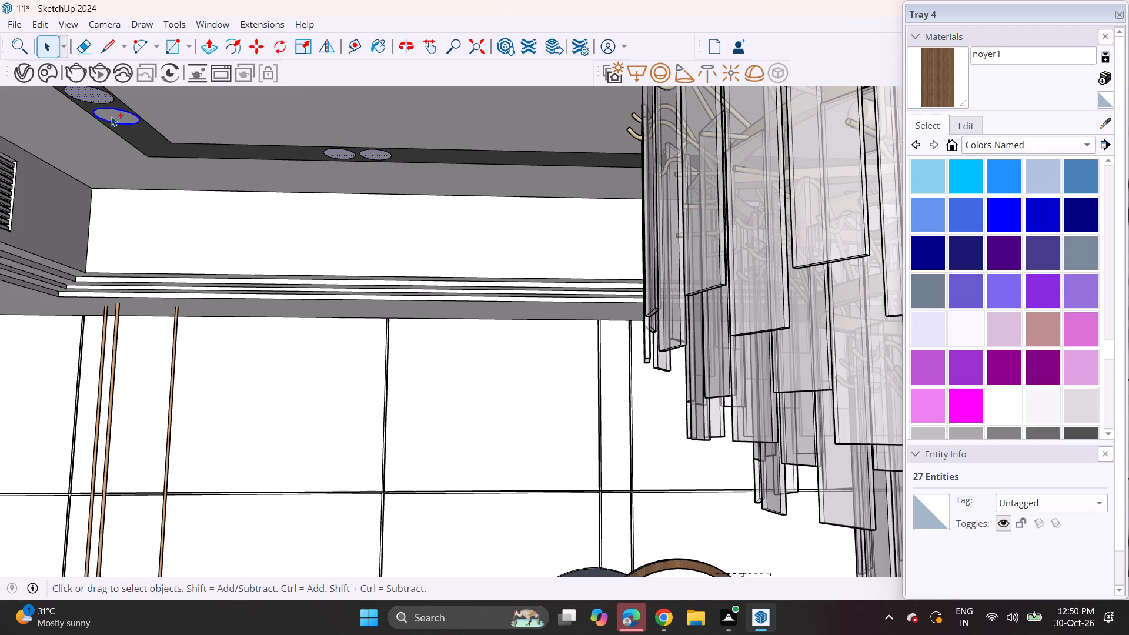
ctrl+shift+click(115, 112)
ctrl+click(117, 114)
ctrl+scroll(143, 125, down, 6)
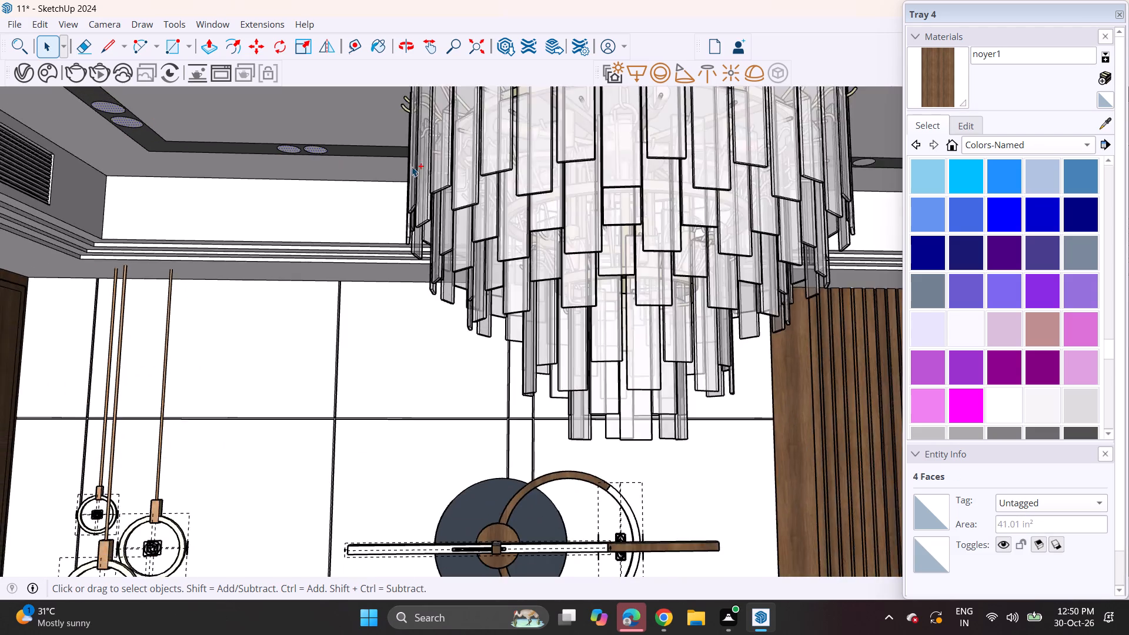
ctrl+shift+middle_drag(410, 166, 90, 168)
ctrl+middle_drag(596, 181, 406, 176)
ctrl+scroll(722, 111, up, 4)
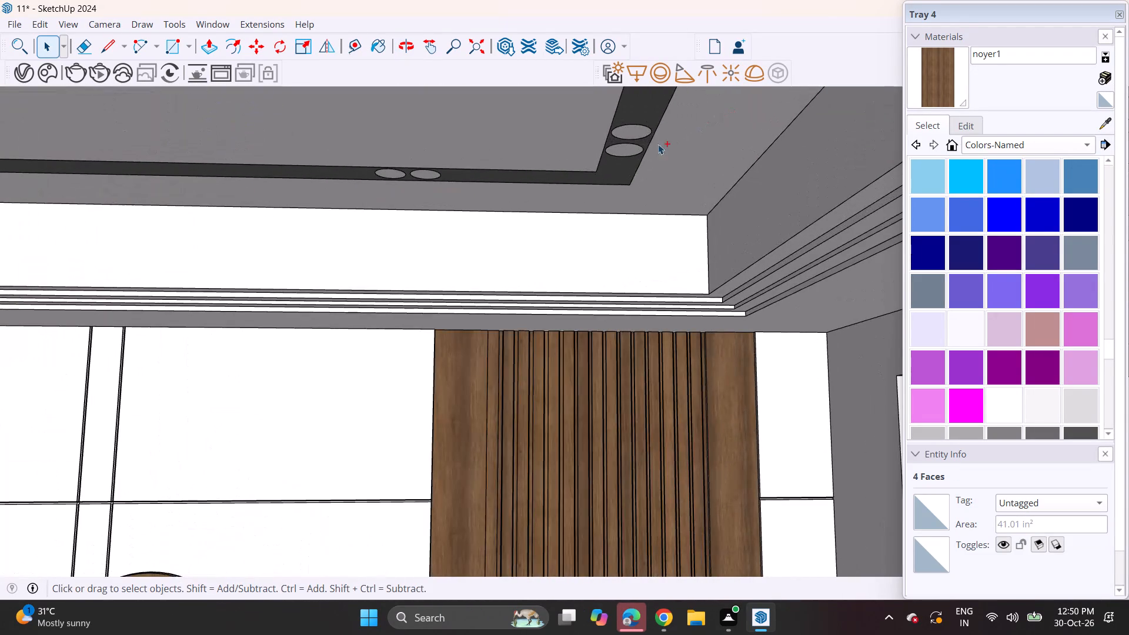
ctrl+click(639, 135)
ctrl+click(626, 154)
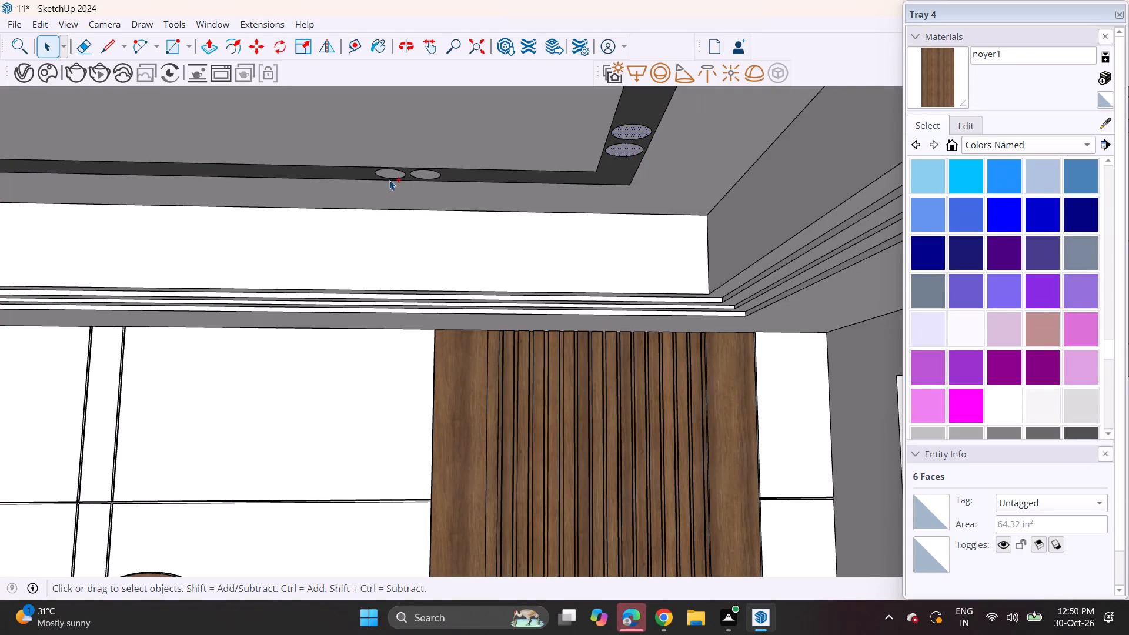
ctrl+click(388, 172)
ctrl+click(425, 177)
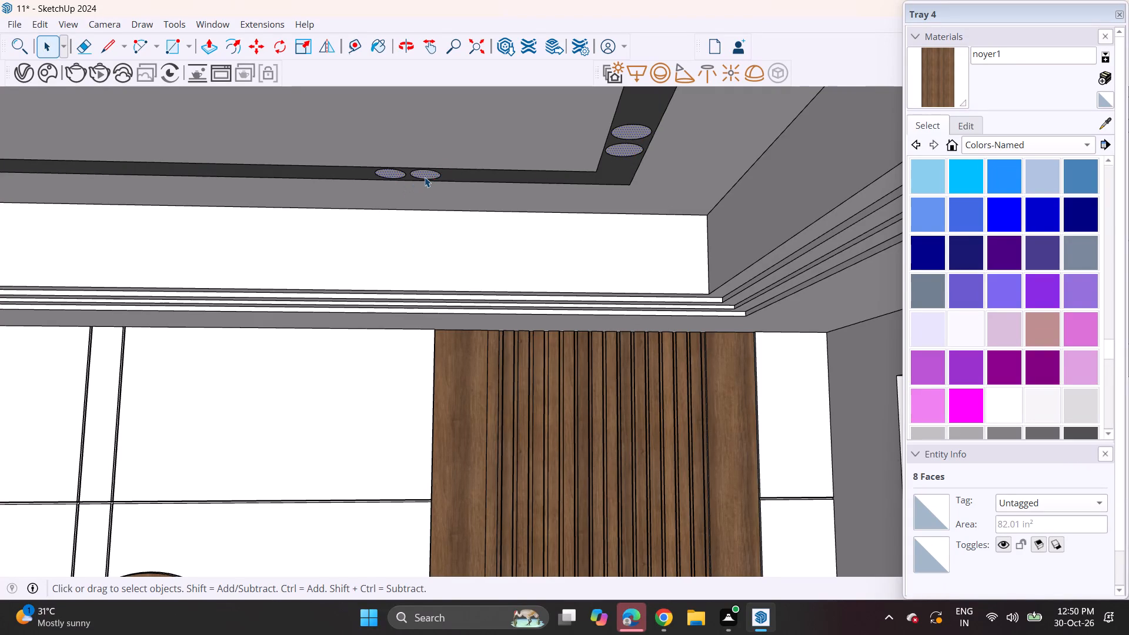
right_click(425, 177)
click(474, 311)
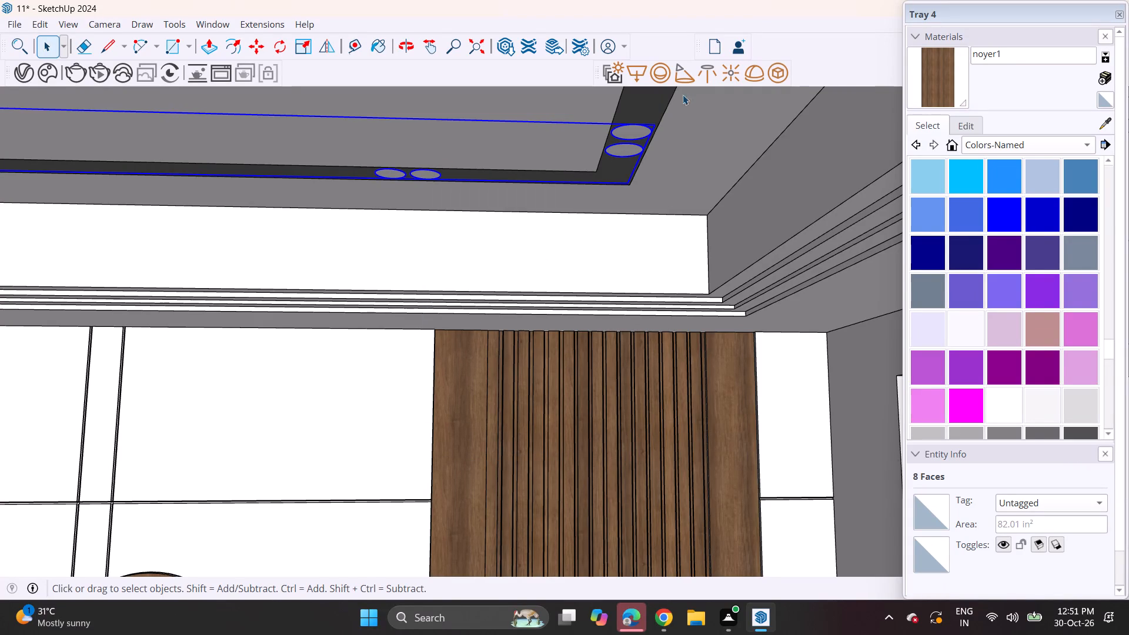
click(779, 73)
Place a V-Ray omni light on the white bulb inside the bedside table lamp's shade.
scroll(699, 153, down, 5)
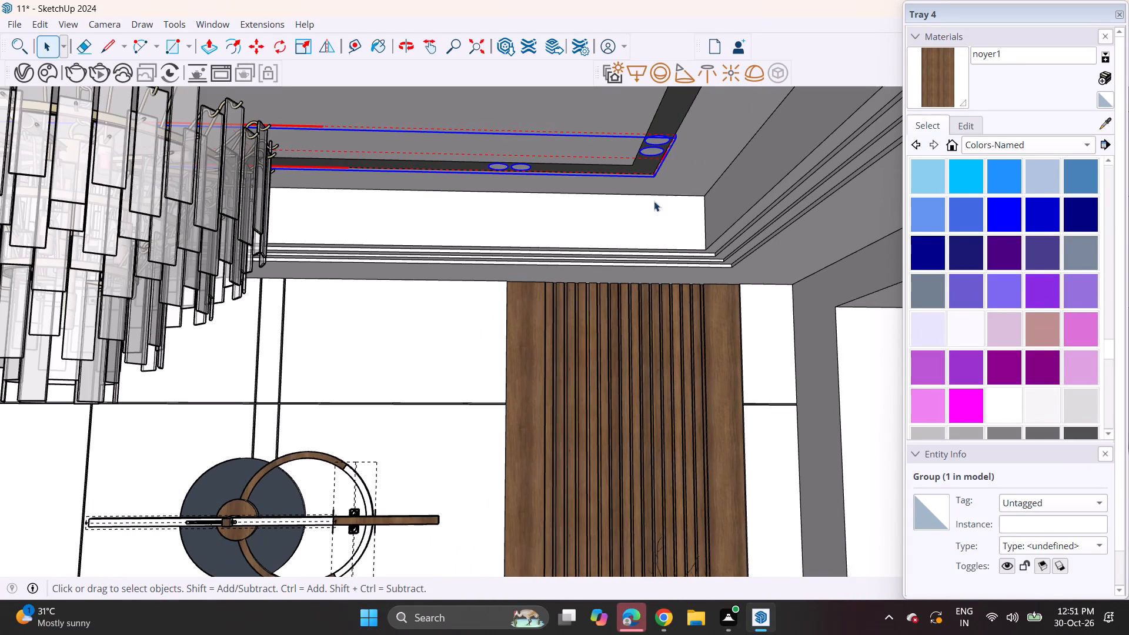
scroll(566, 265, down, 2)
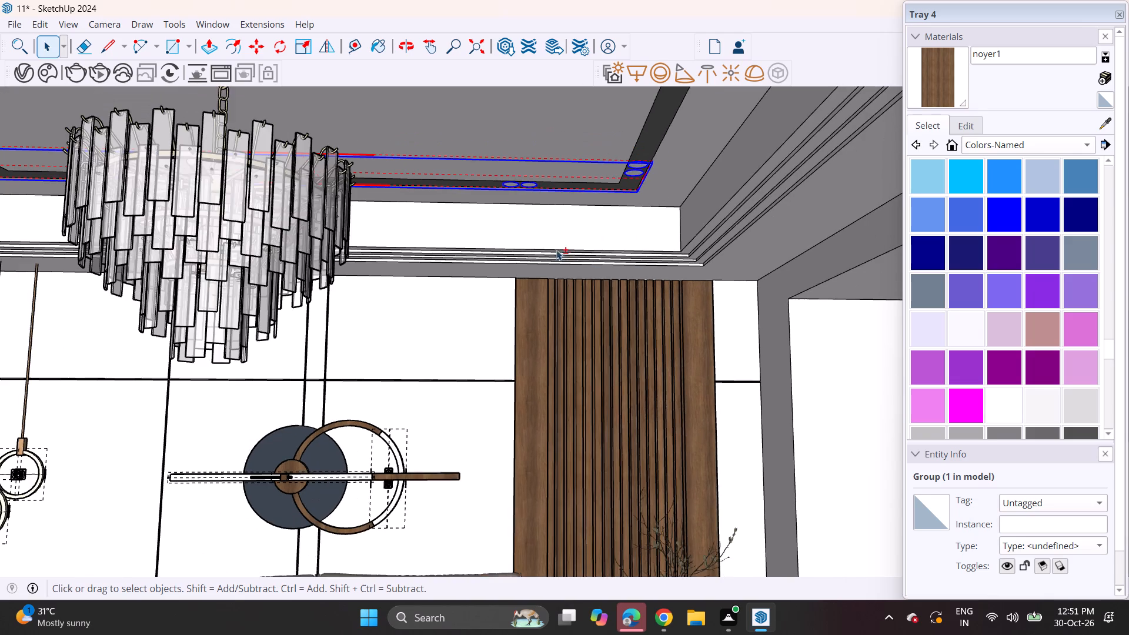
shift+middle_drag(560, 250, 679, 225)
scroll(644, 228, down, 1)
shift+middle_drag(644, 228, 673, 209)
scroll(646, 238, down, 2)
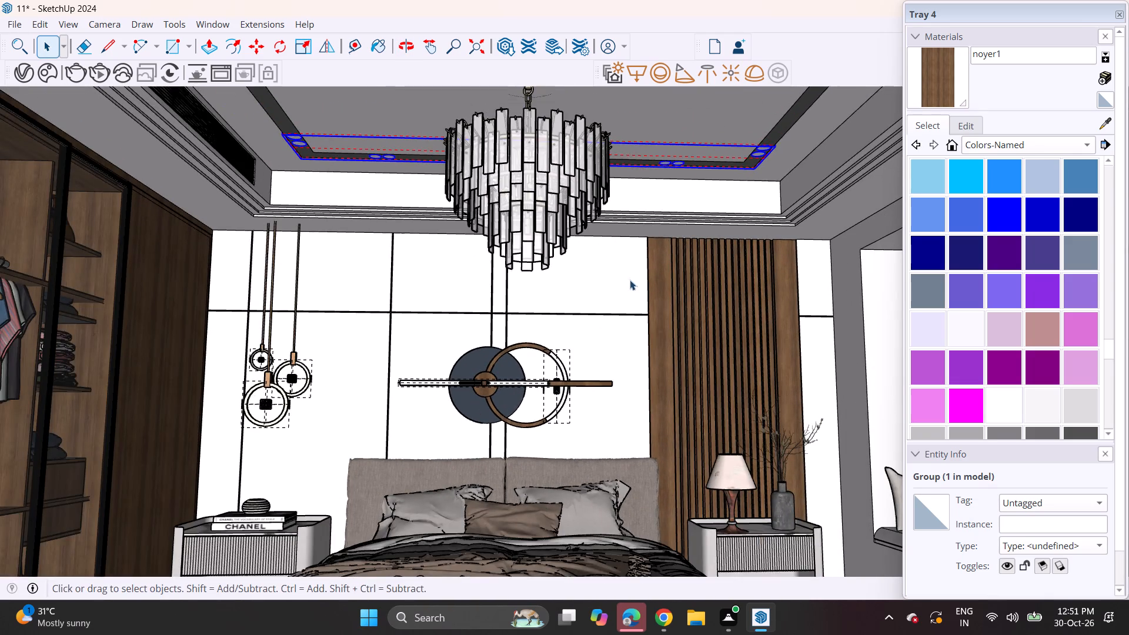
shift+middle_drag(626, 281, 599, 246)
scroll(602, 246, down, 2)
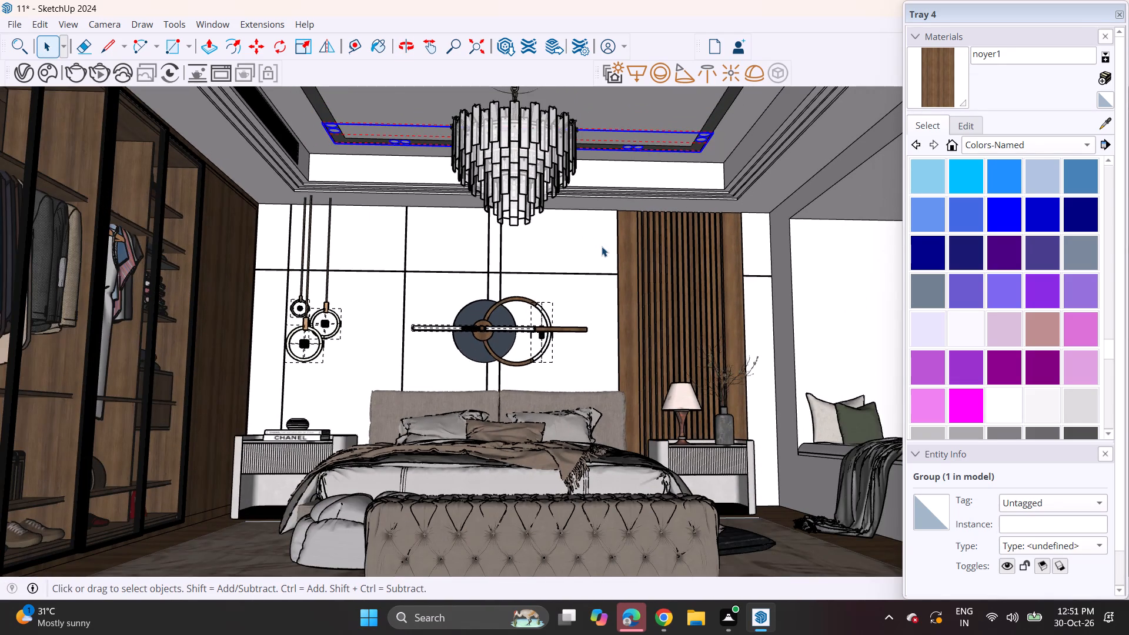
scroll(602, 246, down, 2)
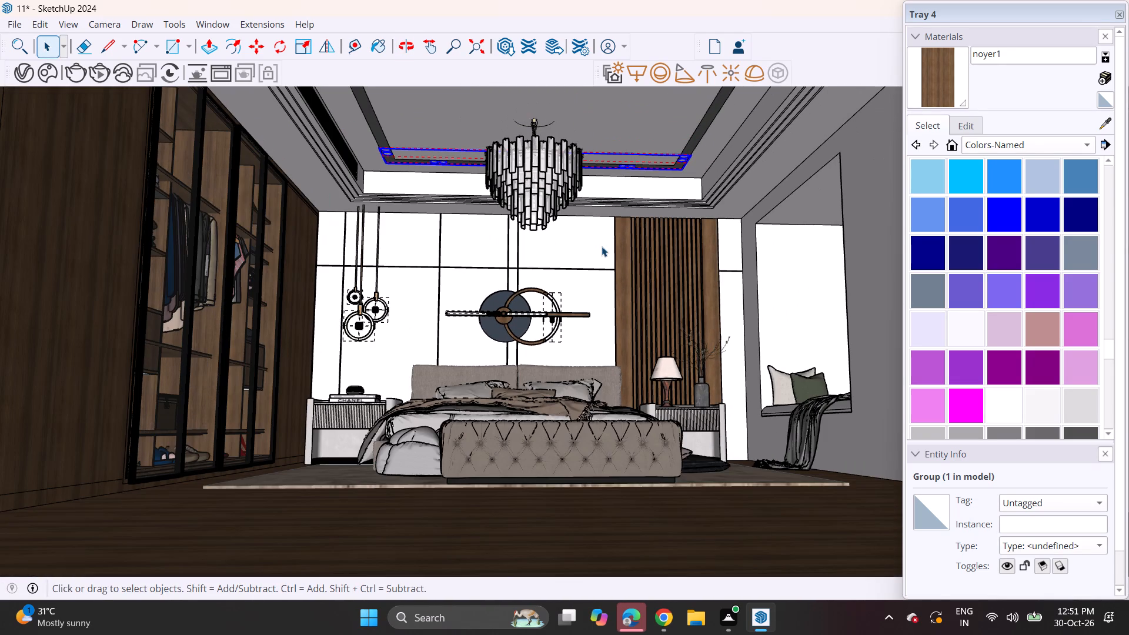
scroll(669, 372, up, 3)
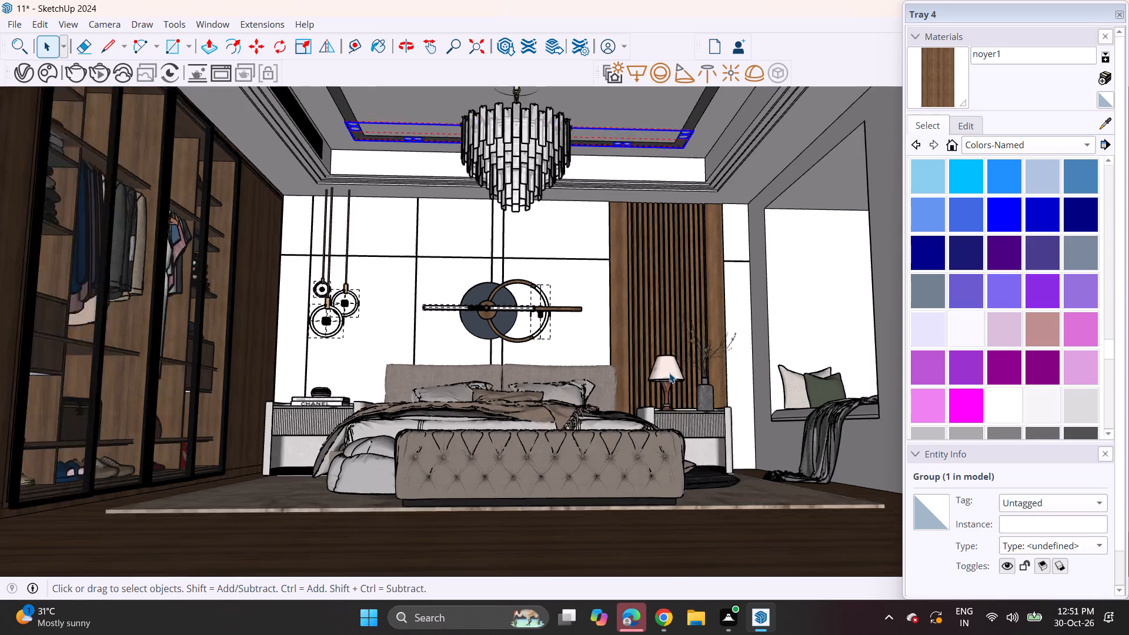
scroll(669, 373, up, 12)
middle_drag(663, 343, 664, 531)
scroll(664, 443, up, 14)
middle_drag(657, 395, 655, 471)
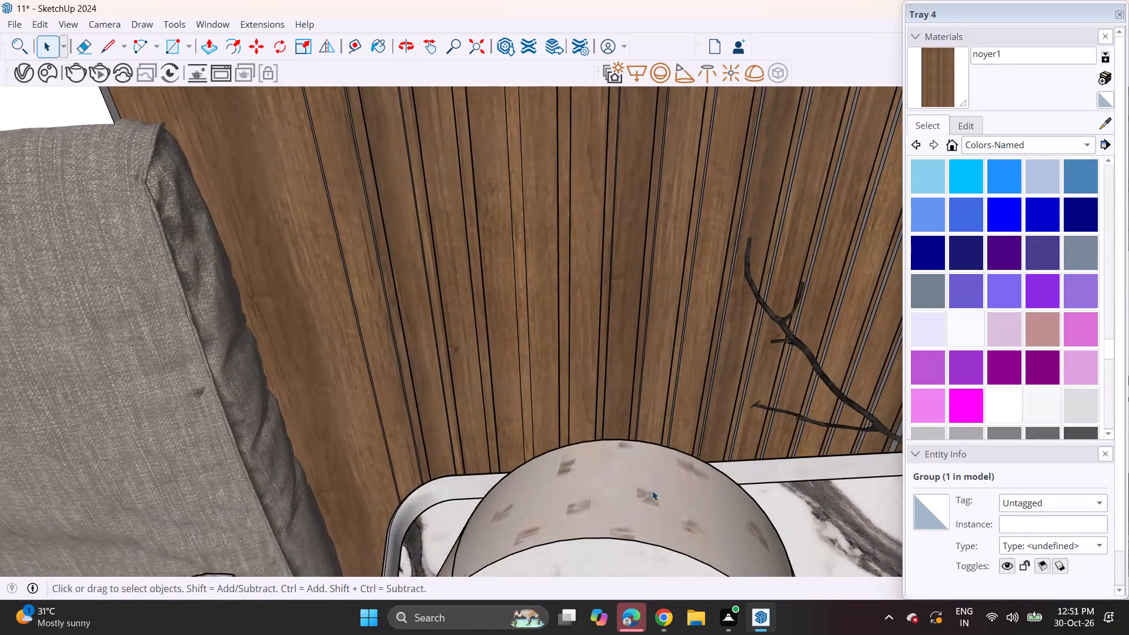
shift+middle_drag(651, 490, 630, 362)
middle_drag(627, 381, 629, 427)
shift+middle_drag(630, 471, 587, 312)
shift+scroll(626, 471, up, 1)
middle_drag(596, 330, 607, 387)
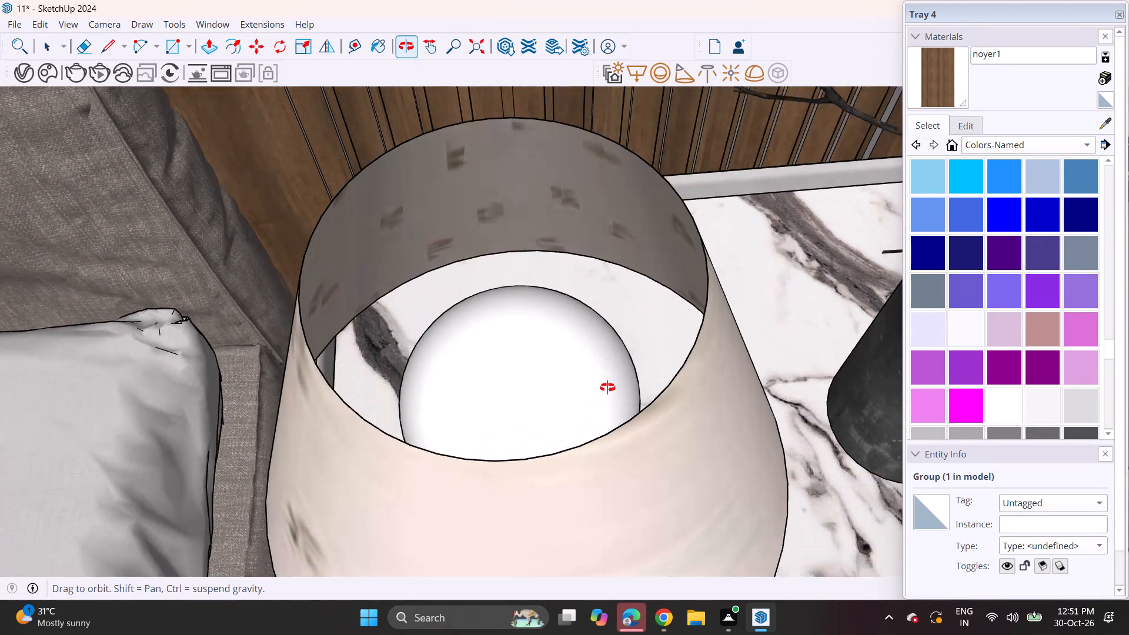
middle_drag(607, 387, 609, 392)
click(731, 71)
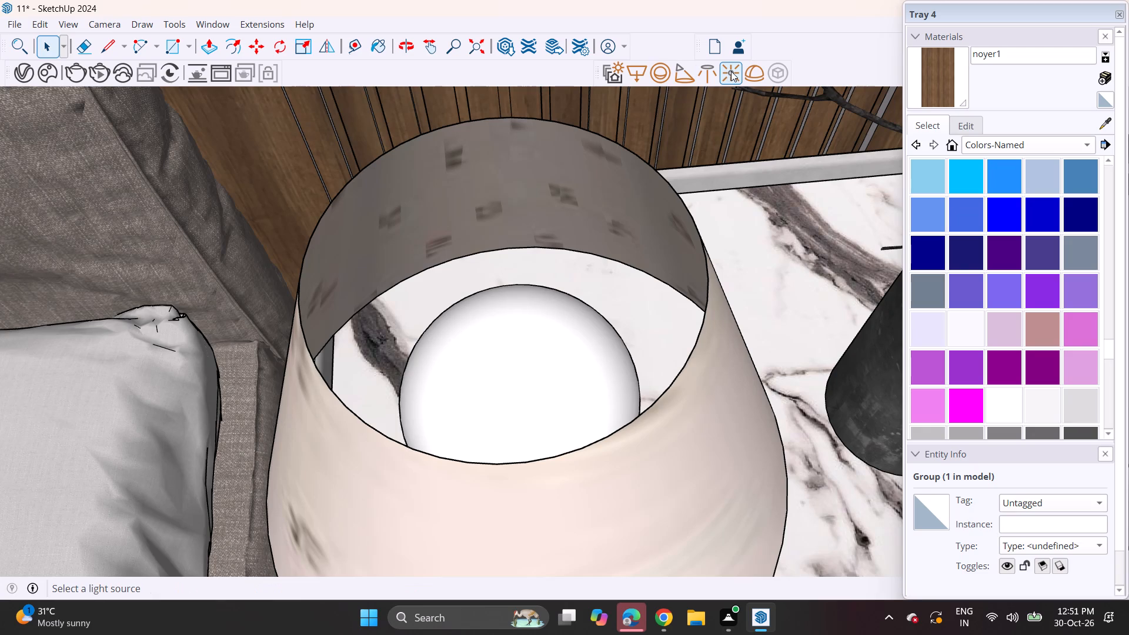
click(524, 361)
middle_drag(563, 386, 561, 274)
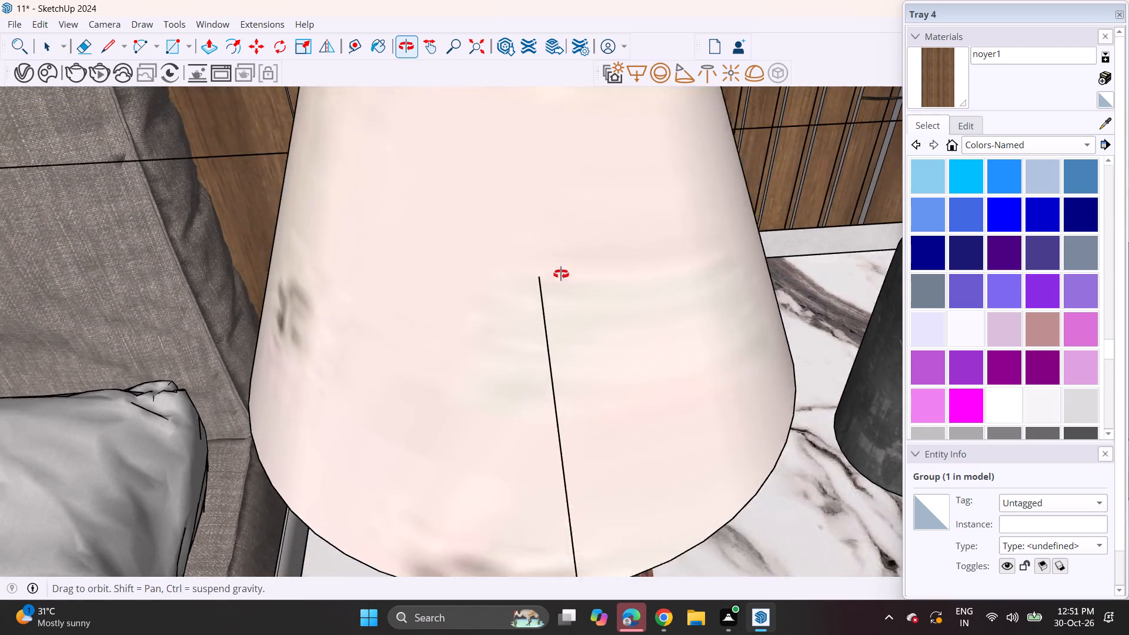
middle_drag(561, 274, 590, 116)
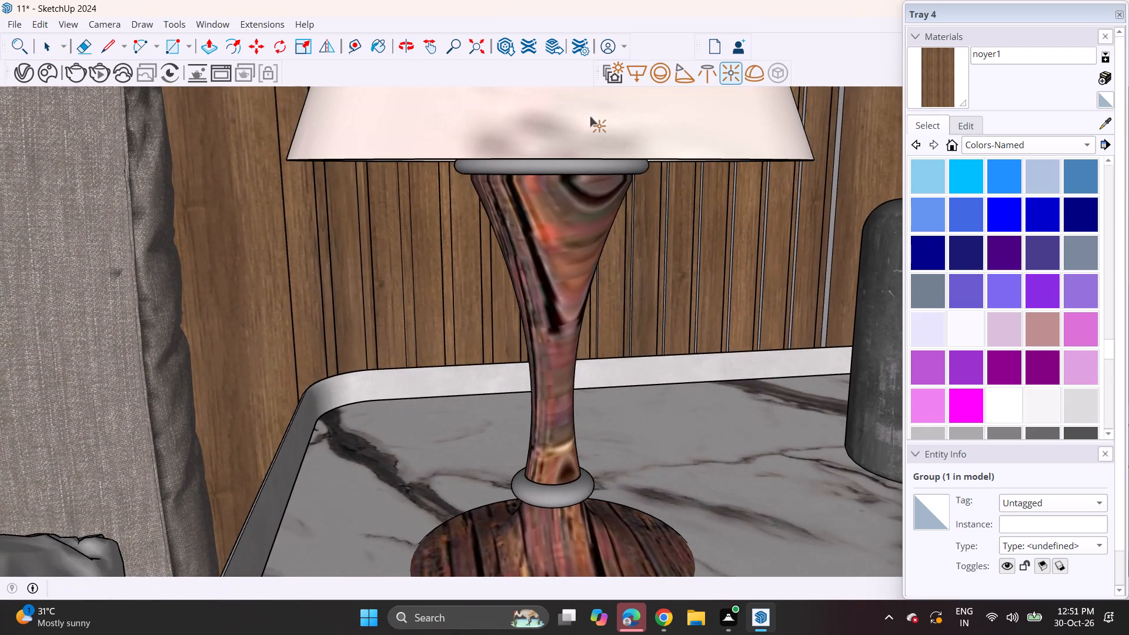
scroll(590, 116, down, 11)
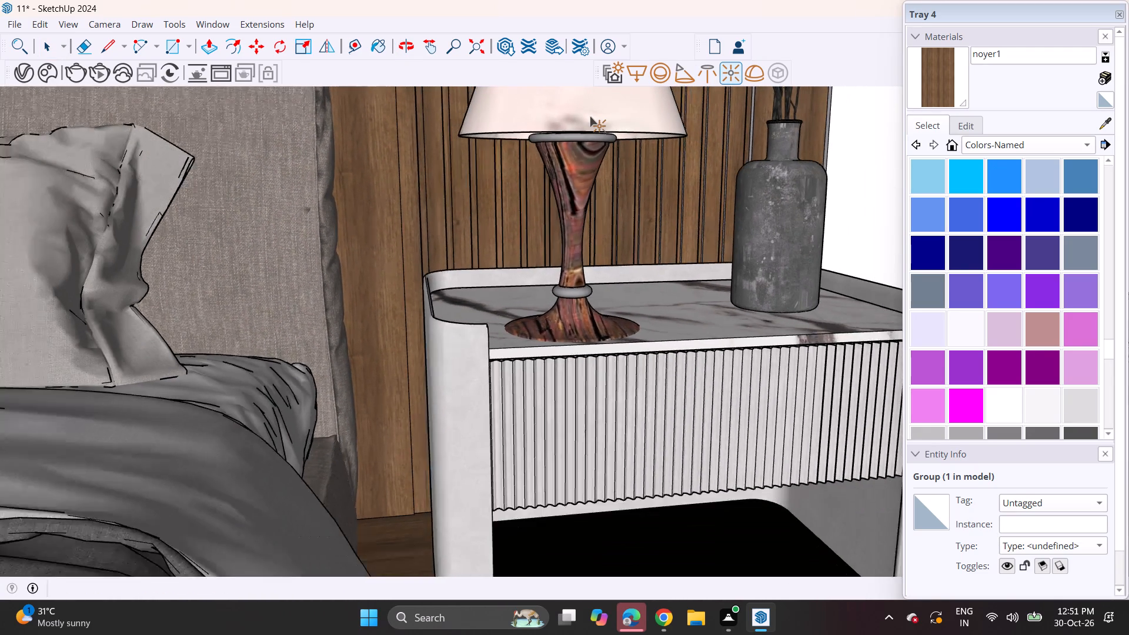
scroll(590, 116, down, 4)
scroll(407, 200, up, 1)
scroll(407, 200, down, 1)
key(space)
Push/Pull the front face of the slatted panel's wide wooden side board nearest the bed slightly forward.
scroll(409, 154, up, 3)
scroll(409, 154, down, 10)
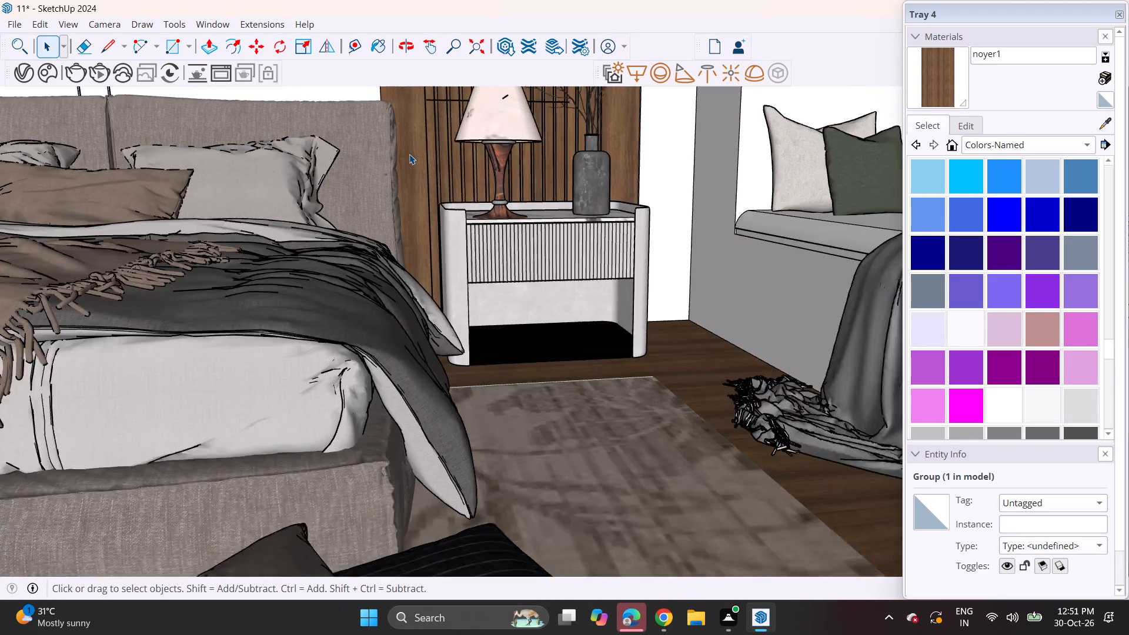
scroll(420, 133, up, 1)
scroll(370, 95, down, 4)
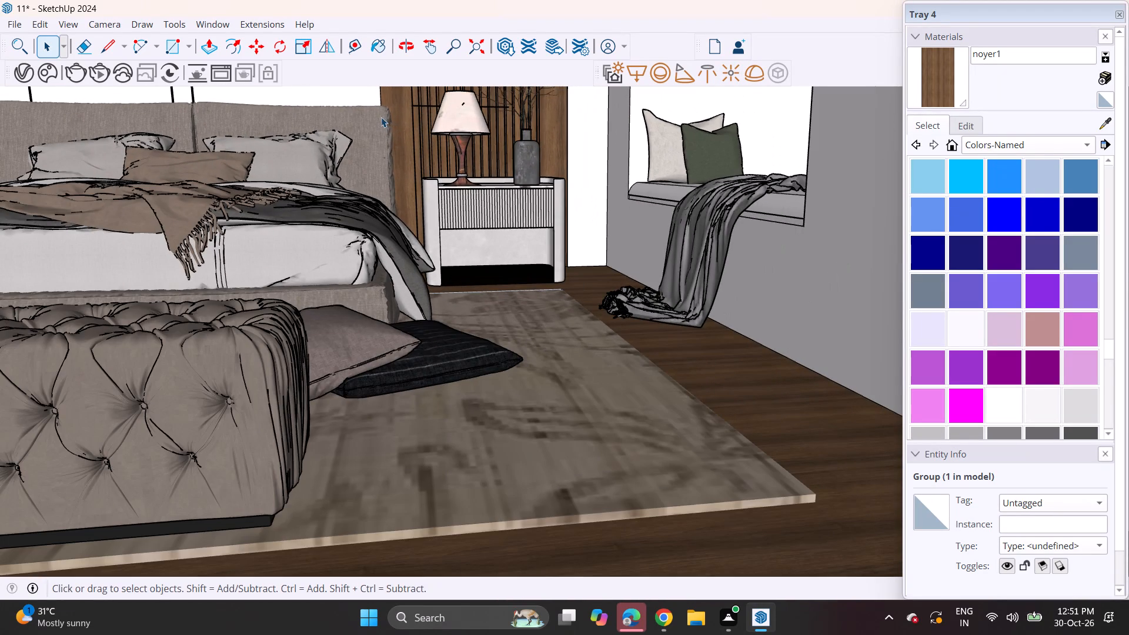
shift+middle_drag(366, 106, 409, 185)
middle_drag(386, 136, 469, 151)
middle_drag(375, 141, 462, 142)
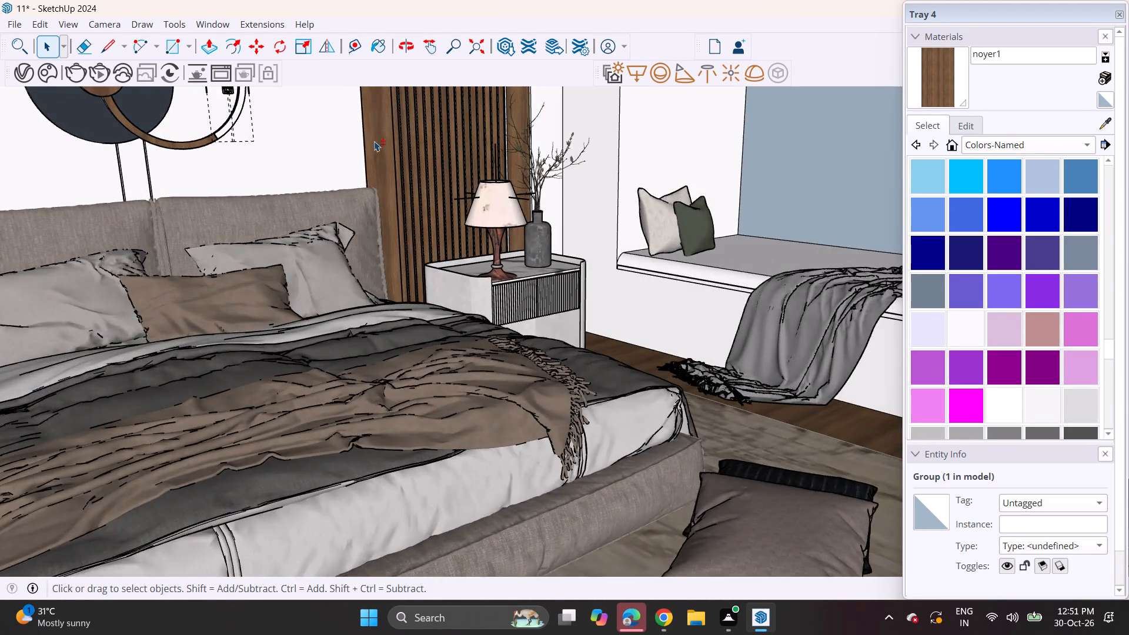
shift+middle_drag(376, 142, 421, 263)
scroll(395, 216, up, 15)
middle_drag(409, 252, 550, 257)
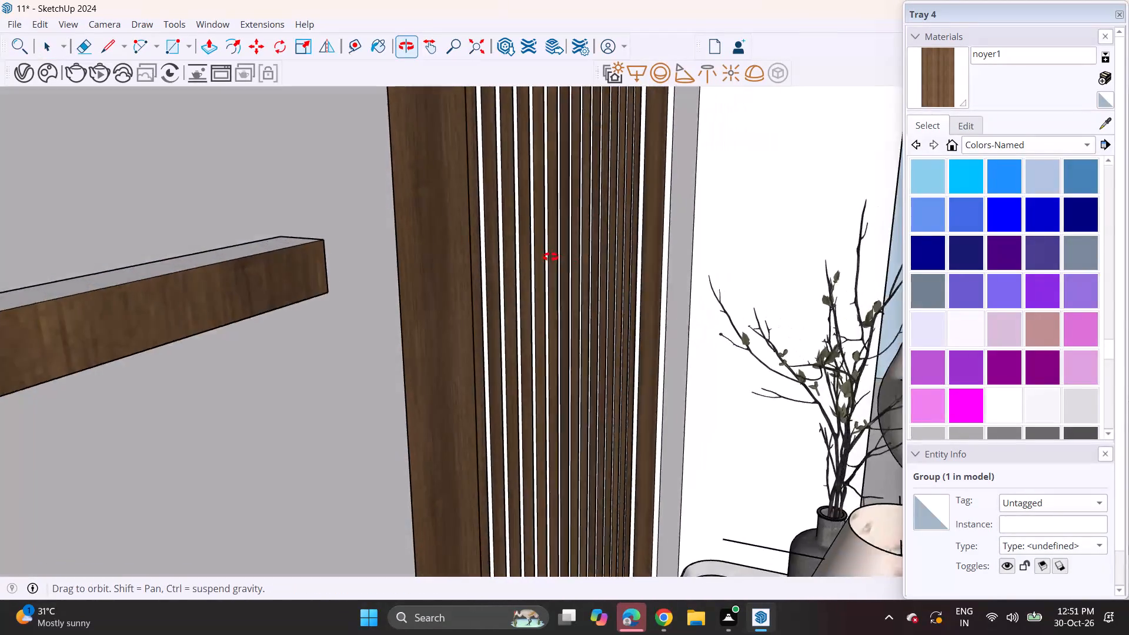
middle_drag(550, 257, 184, 233)
middle_drag(520, 285, 279, 280)
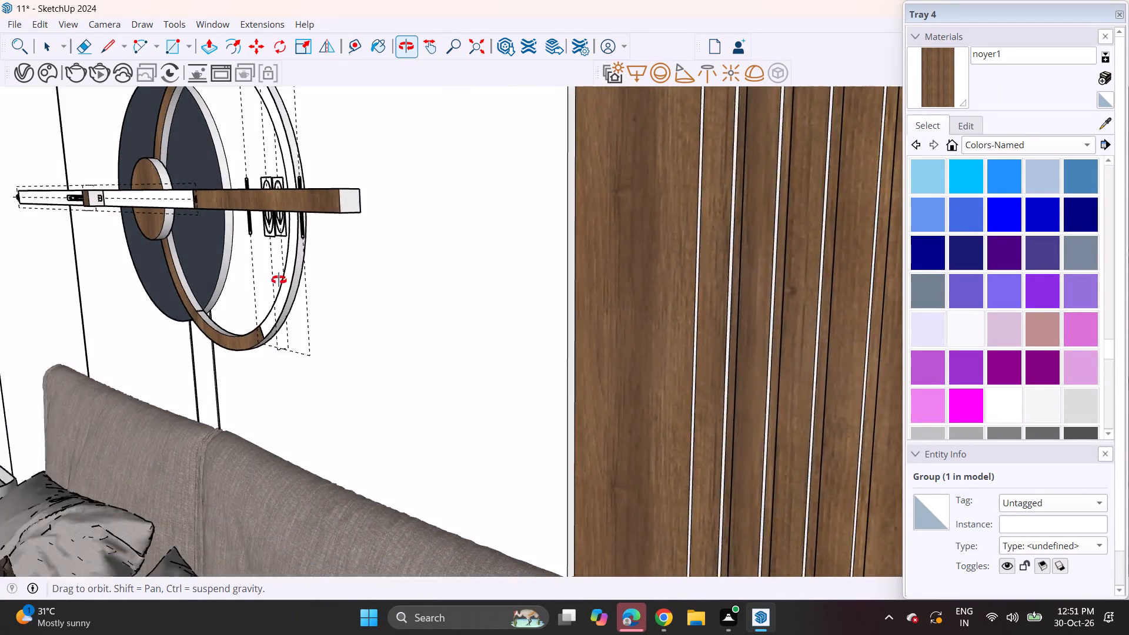
middle_drag(279, 280, 572, 289)
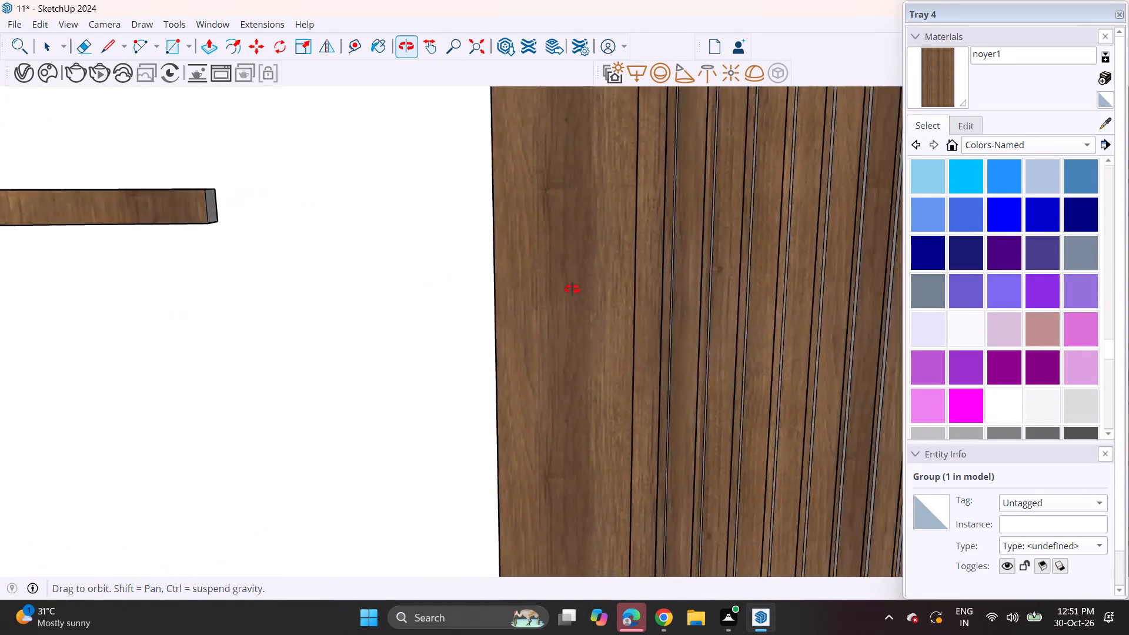
middle_drag(572, 289, 827, 296)
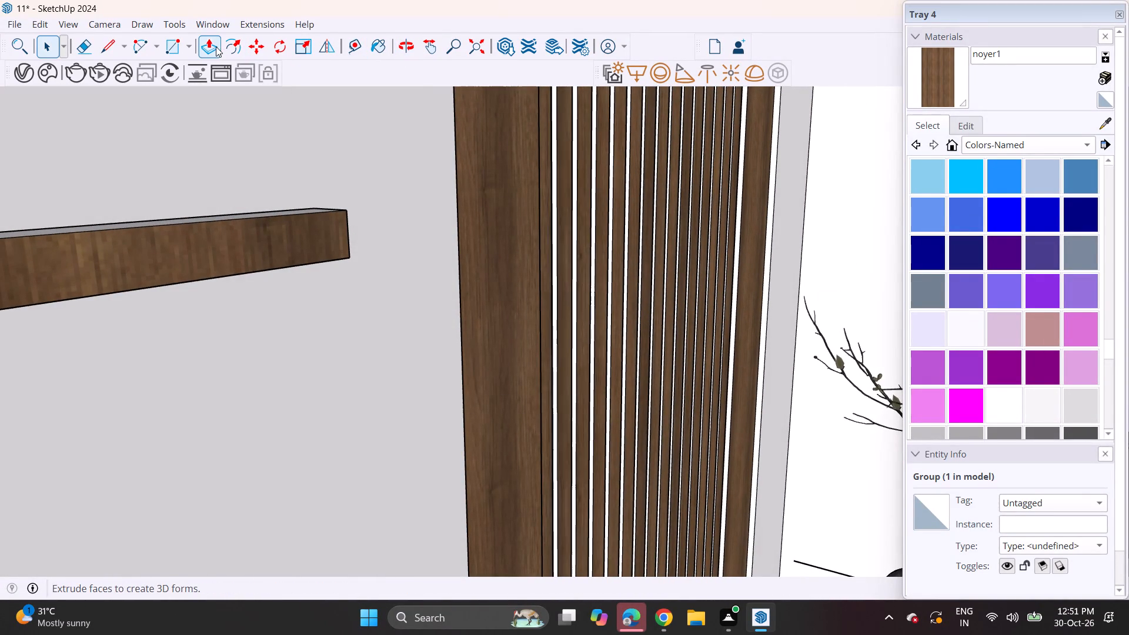
click(216, 46)
click(507, 253)
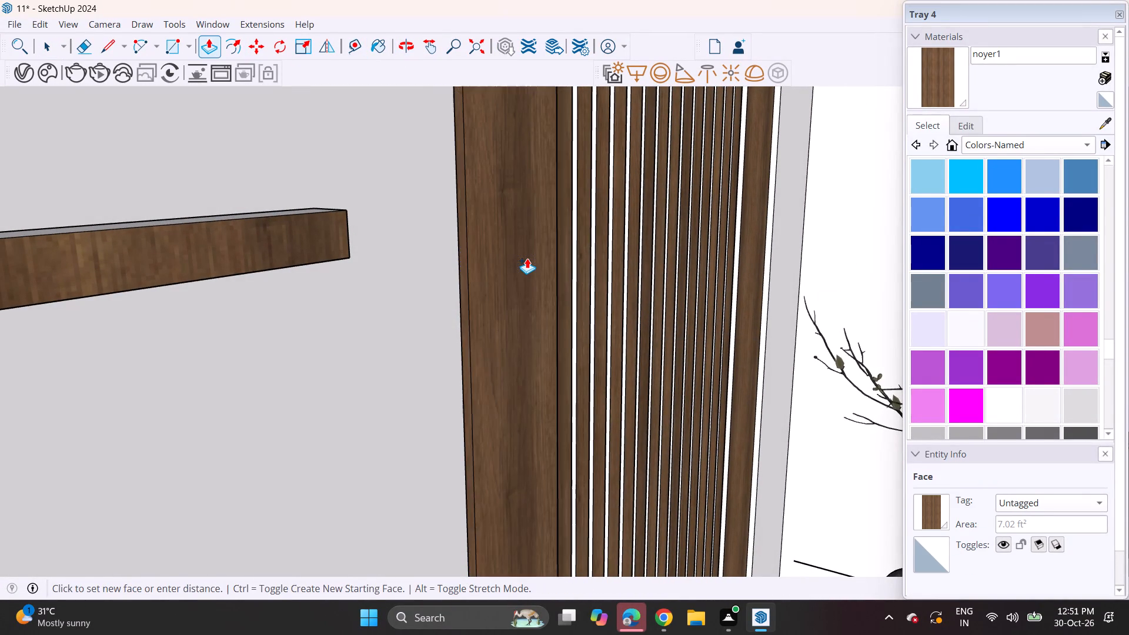
click(526, 258)
Repeat the same Push/Pull distance on the slatted panel's other wide side board, nearest the window.
middle_drag(699, 236, 673, 228)
shift+middle_drag(604, 214, 603, 219)
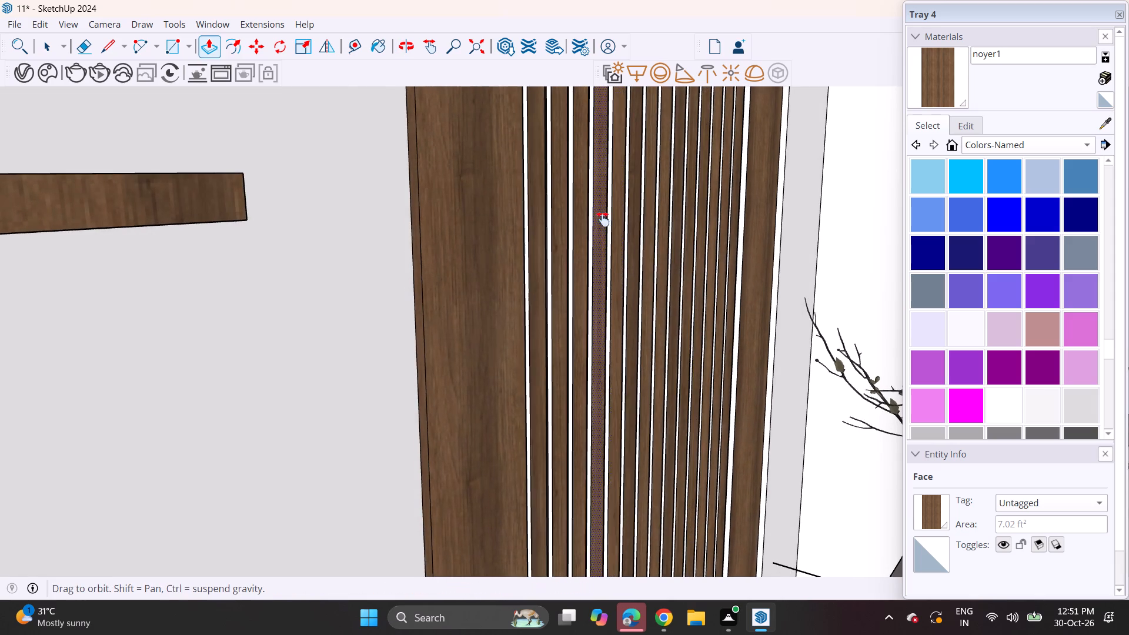
shift+middle_drag(603, 219, 555, 412)
shift+middle_drag(539, 208, 479, 376)
middle_drag(647, 337, 562, 337)
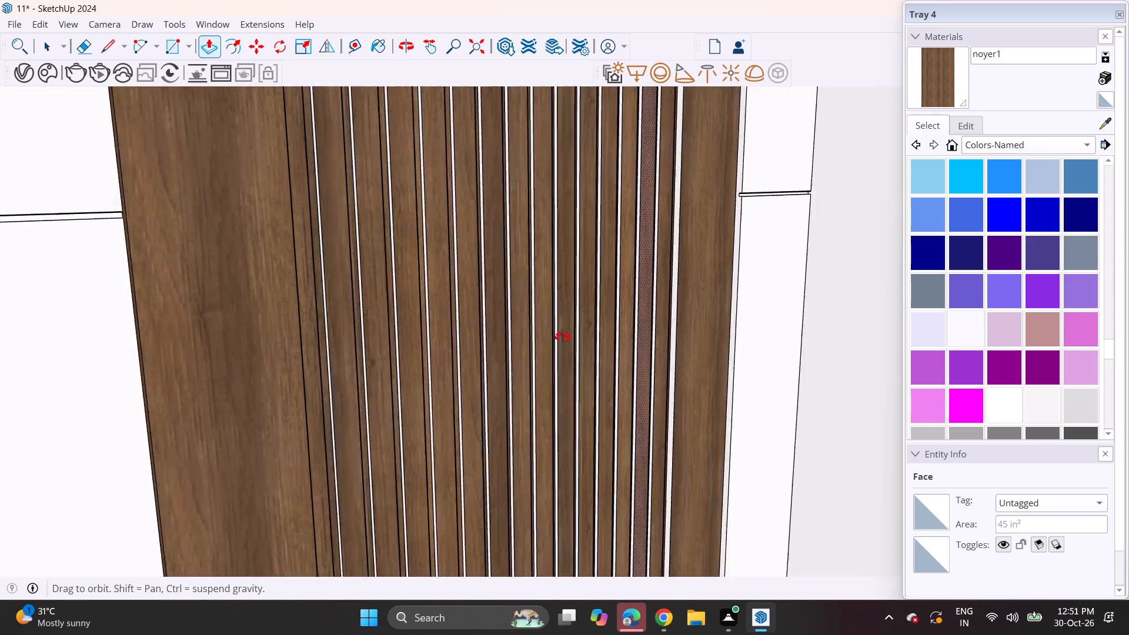
middle_drag(562, 337, 250, 270)
middle_drag(674, 308, 577, 370)
double_click(657, 369)
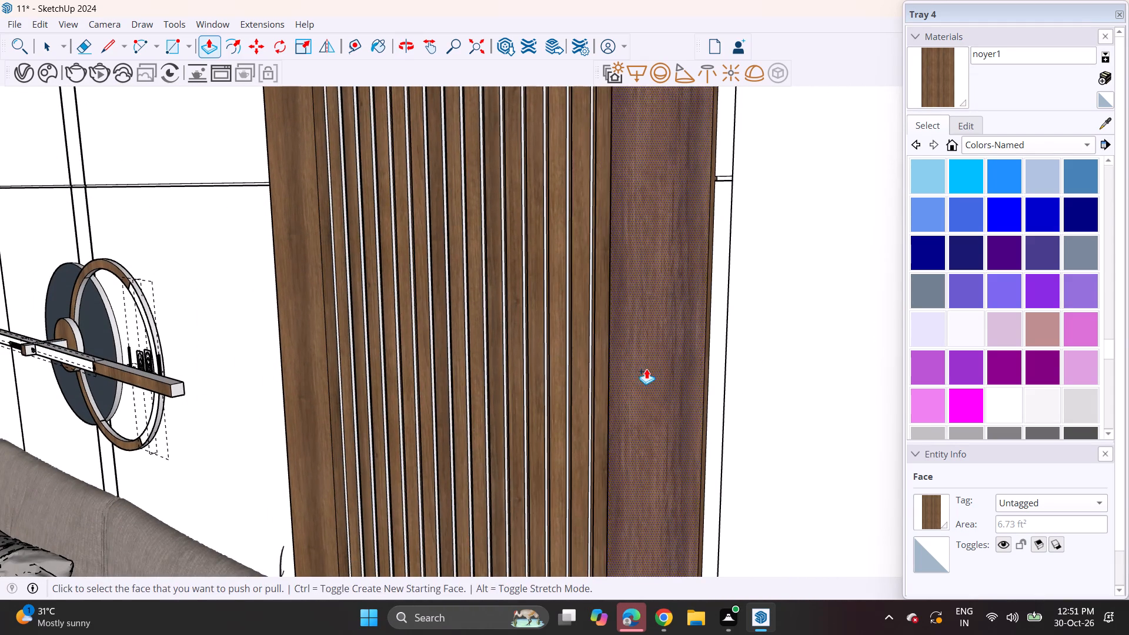
middle_drag(577, 359, 667, 360)
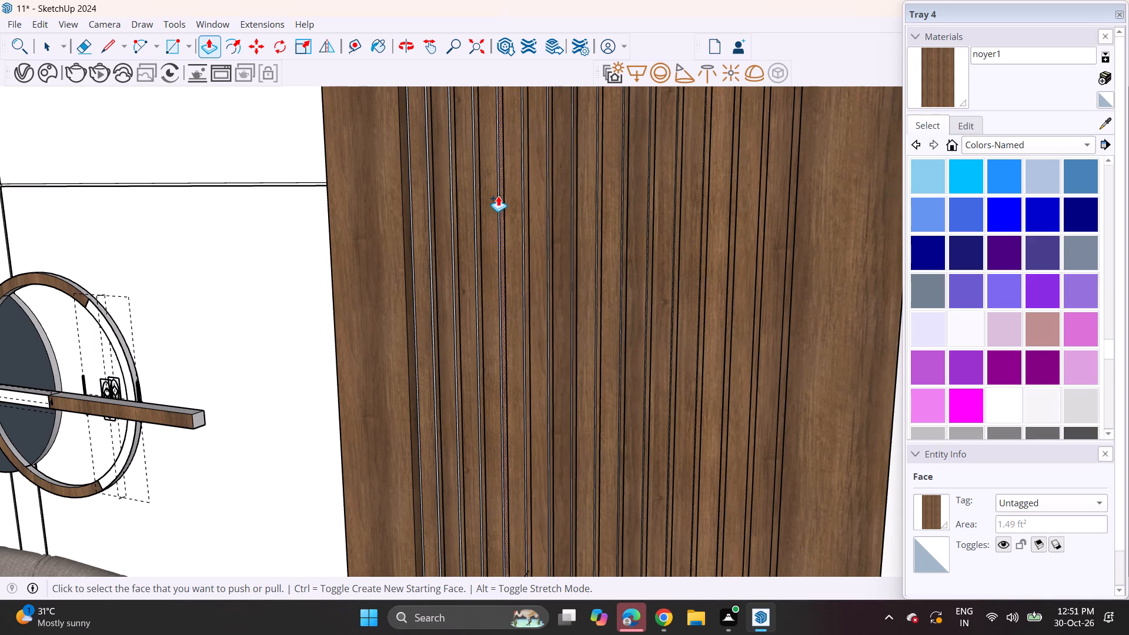
key(space)
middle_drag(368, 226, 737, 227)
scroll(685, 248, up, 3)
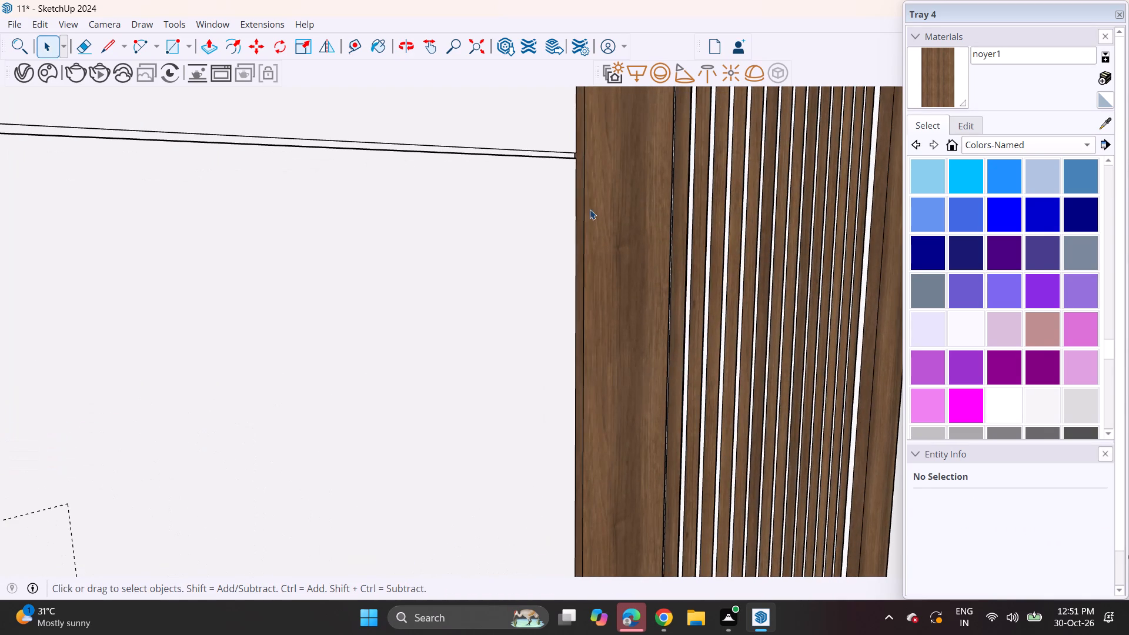
Group the narrow outer edge face of the slatted panel's side board nearest the bed and convert it into a V-Ray mesh light.
click(581, 196)
right_click(581, 196)
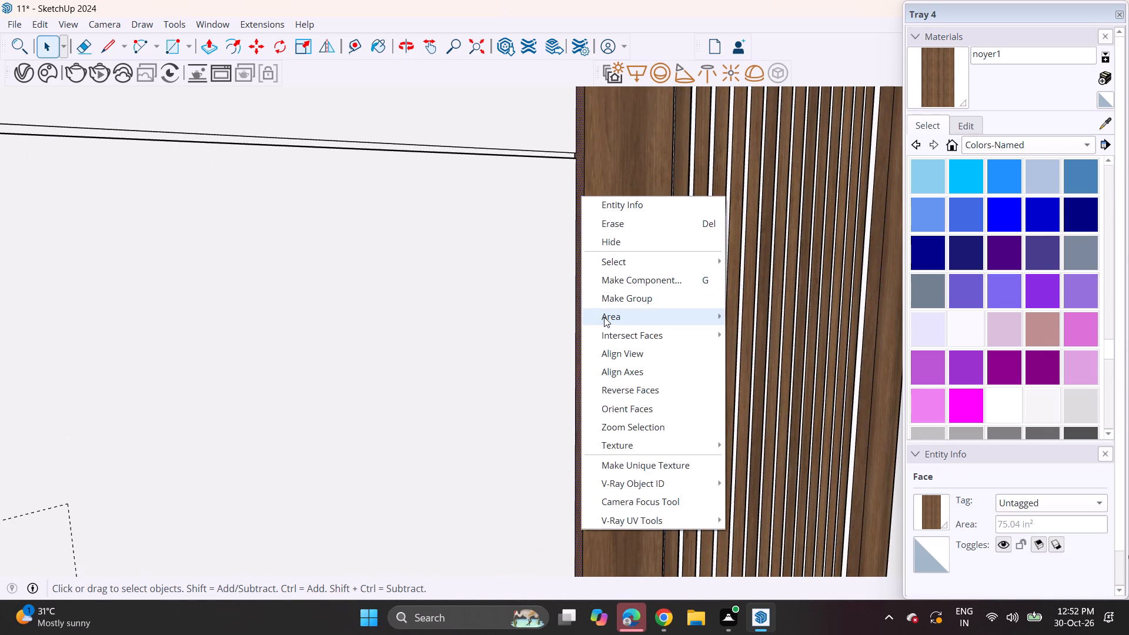
click(613, 302)
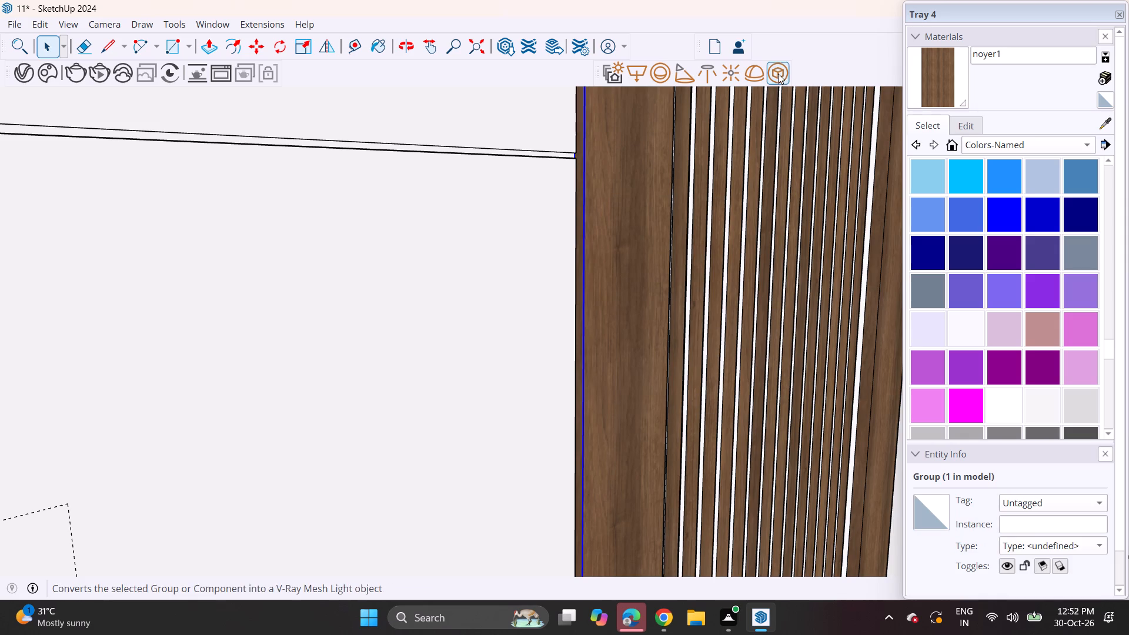
click(779, 72)
Group the matching narrow outer edge face of the side board nearest the window and convert it into a V-Ray mesh light.
middle_drag(779, 286, 250, 265)
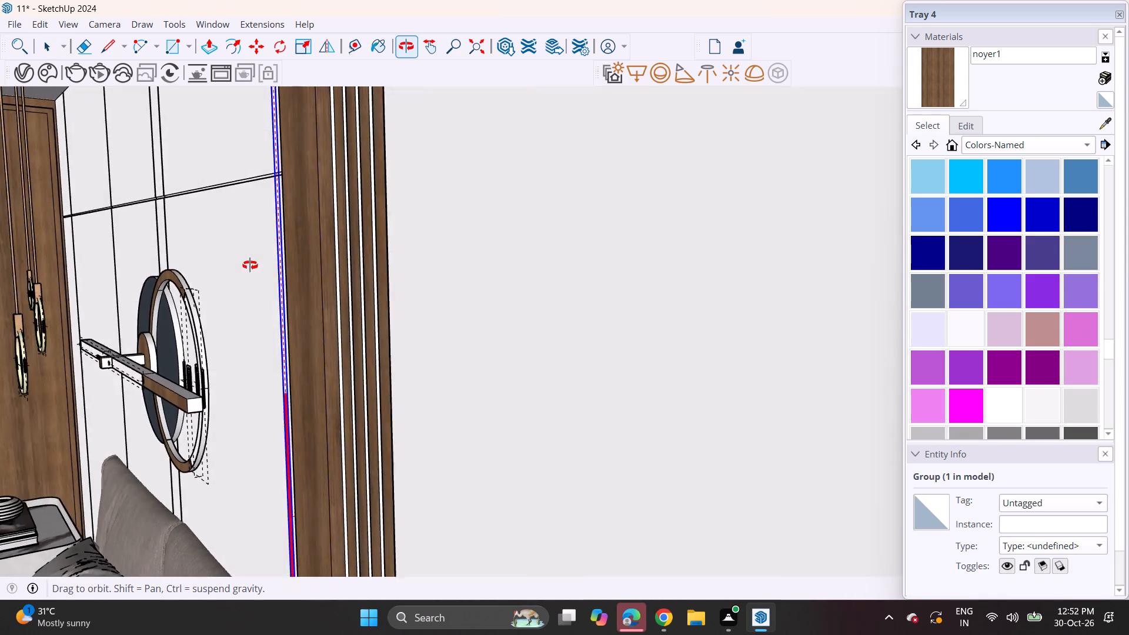
middle_drag(250, 265, 297, 275)
scroll(853, 442, up, 4)
click(823, 402)
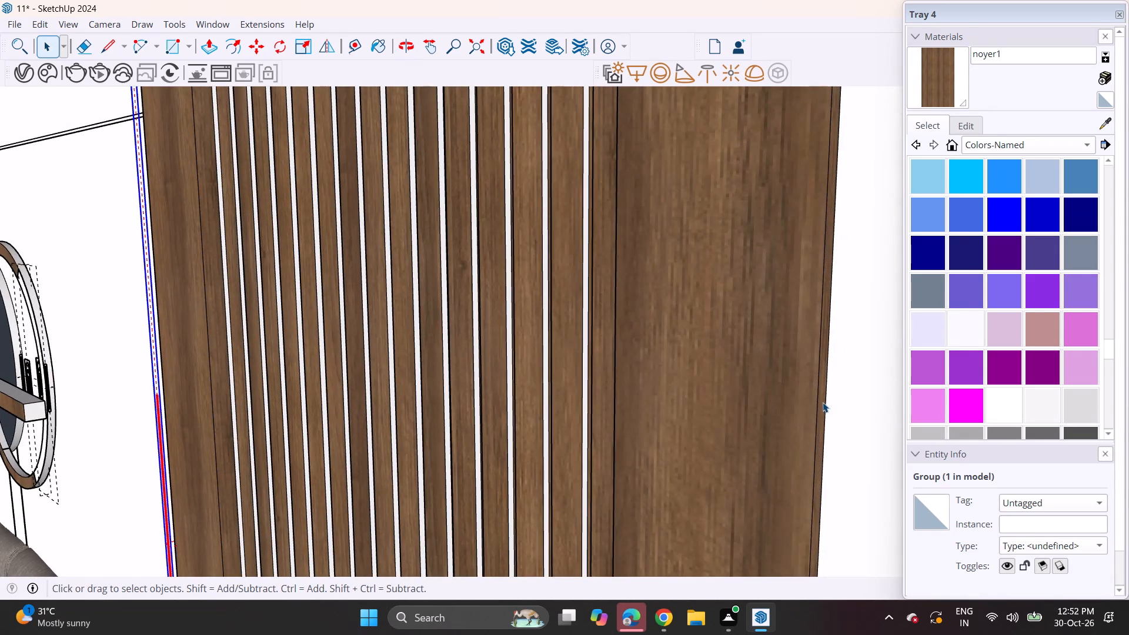
right_click(823, 402)
click(867, 168)
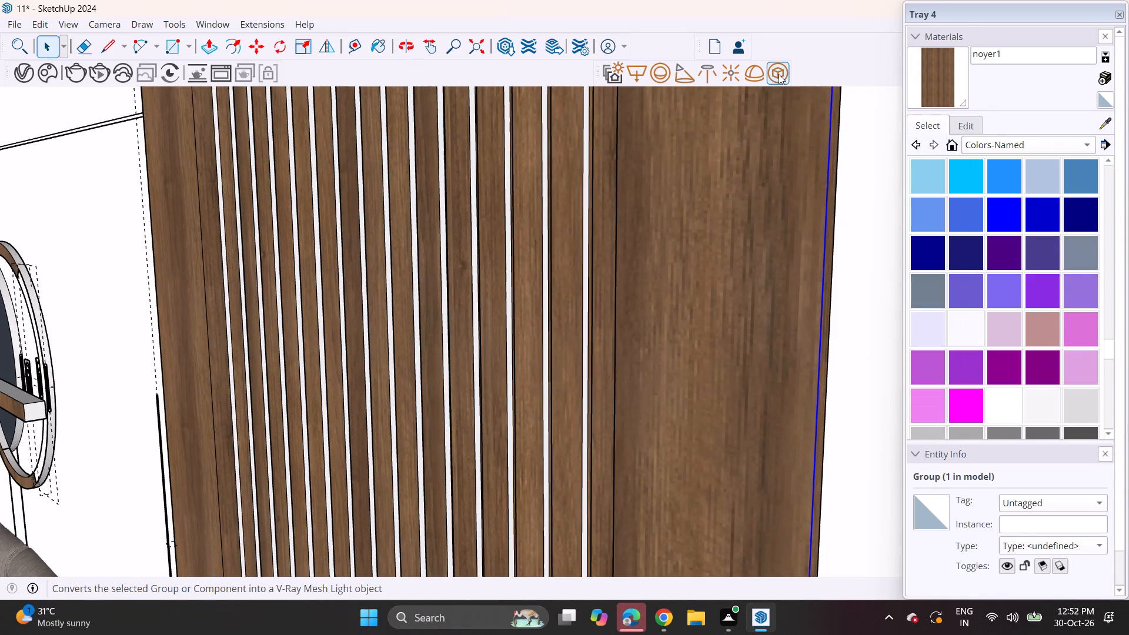
click(779, 74)
Examine the slatted panel's edges and slats up close, and the overall composition of the bed wall.
scroll(547, 349, down, 5)
middle_drag(546, 377, 695, 356)
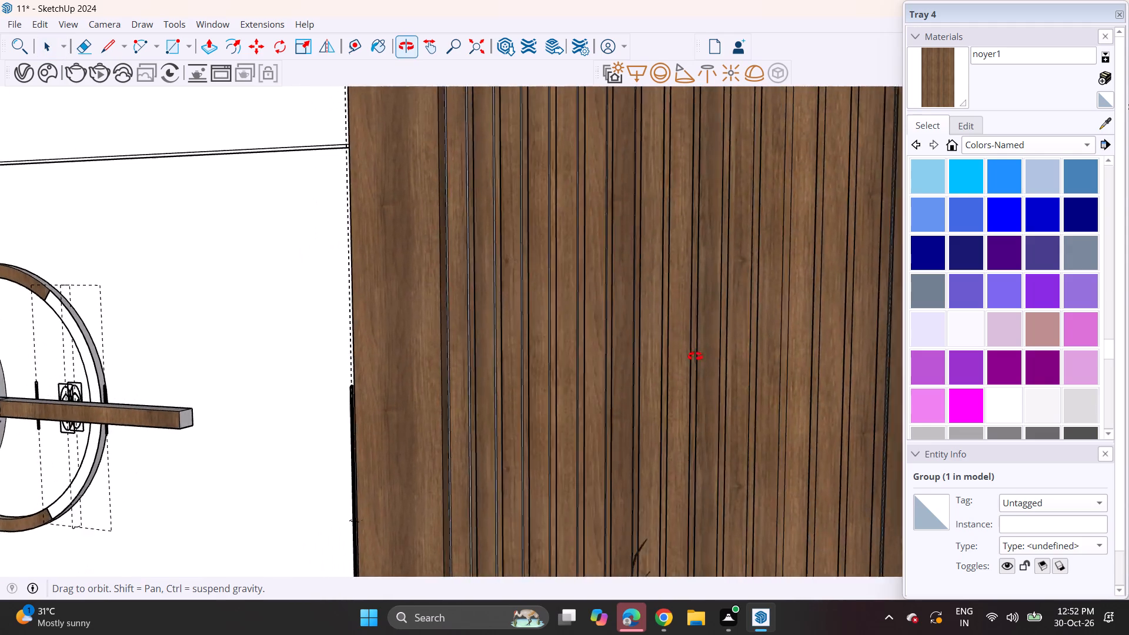
middle_drag(695, 356, 722, 336)
scroll(723, 328, down, 5)
middle_drag(709, 383, 781, 352)
scroll(763, 350, down, 5)
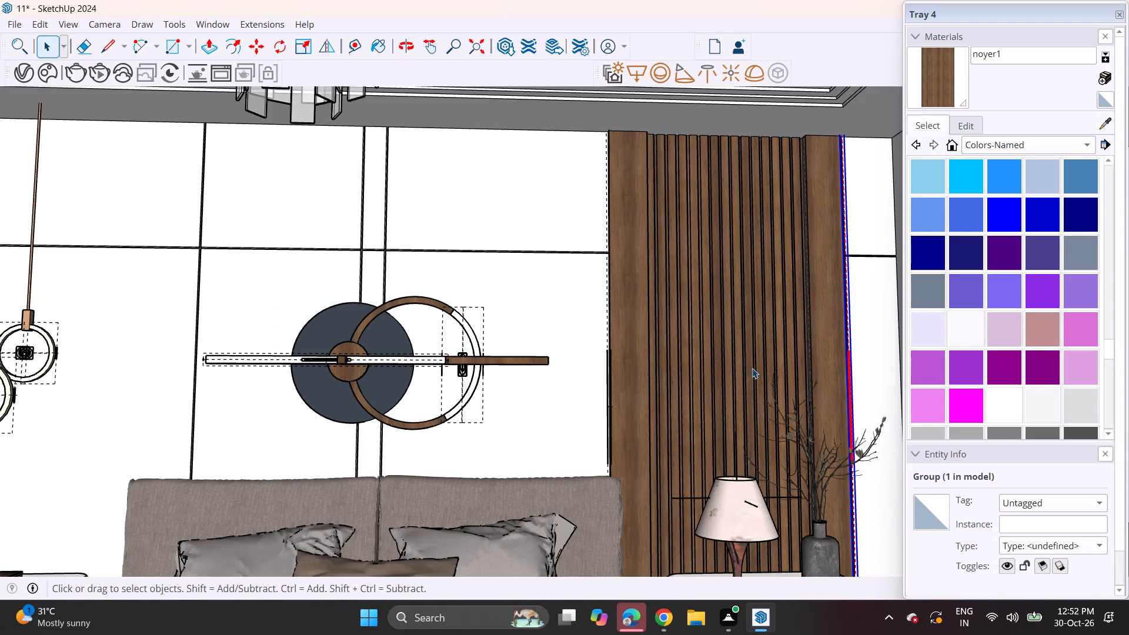
shift+middle_drag(752, 368, 562, 400)
scroll(563, 409, up, 11)
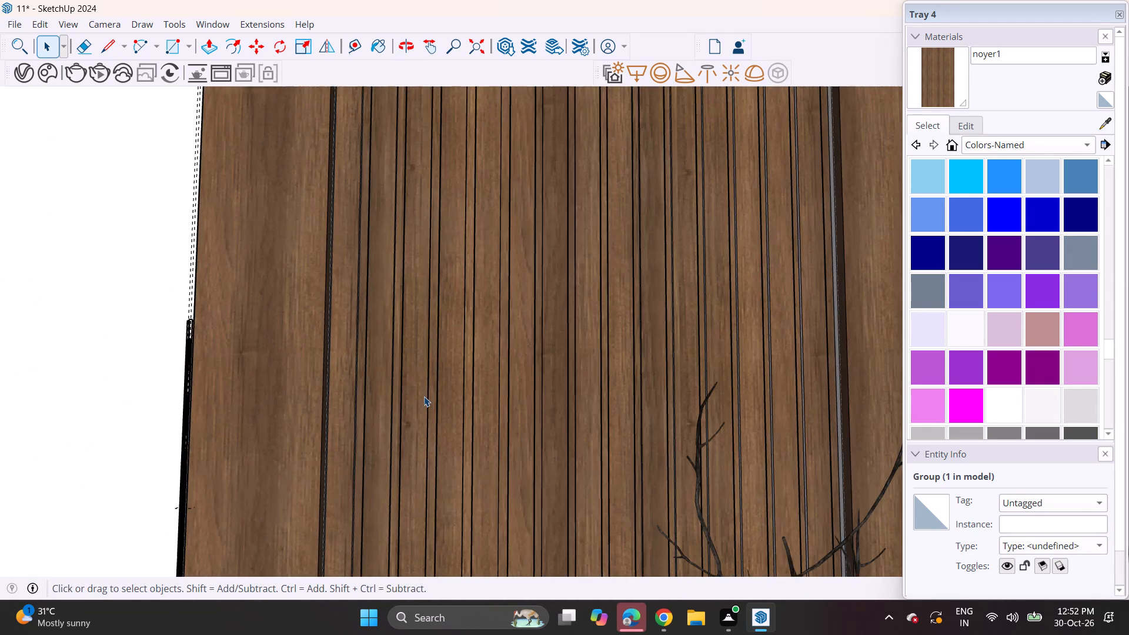
scroll(500, 382, up, 1)
middle_drag(497, 382, 680, 402)
scroll(683, 402, up, 1)
scroll(676, 390, down, 4)
scroll(673, 400, up, 1)
scroll(669, 406, down, 4)
middle_drag(647, 432, 587, 417)
scroll(541, 422, down, 5)
middle_drag(572, 458, 505, 448)
scroll(505, 448, up, 1)
scroll(506, 444, down, 5)
middle_drag(523, 475, 640, 416)
middle_drag(641, 429, 535, 405)
scroll(531, 407, down, 4)
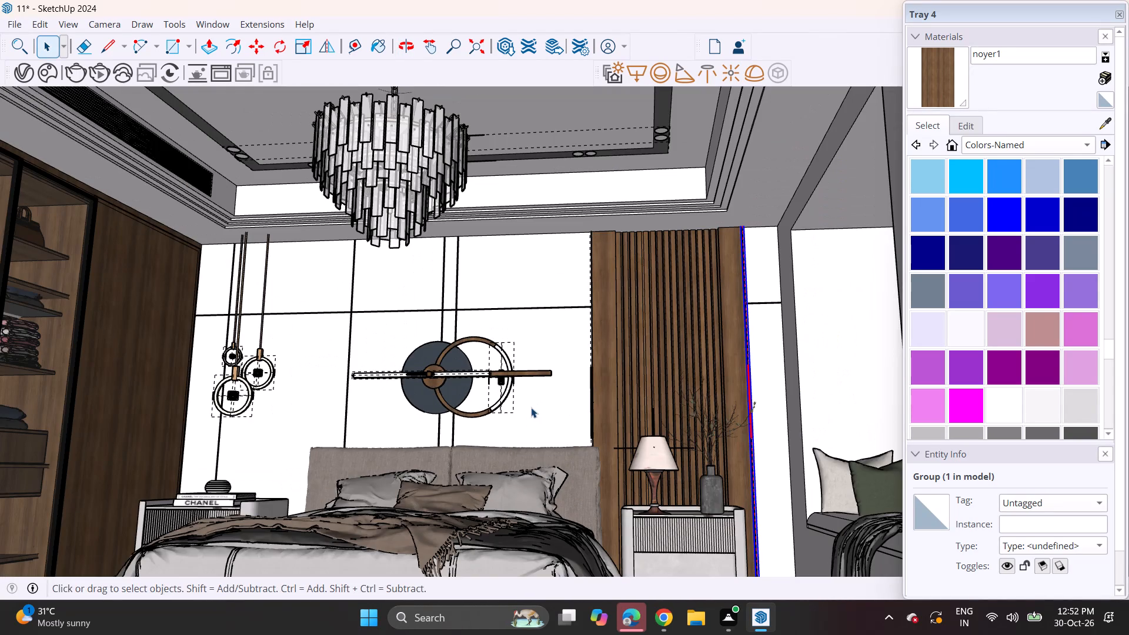
scroll(531, 407, down, 3)
middle_drag(476, 419, 543, 427)
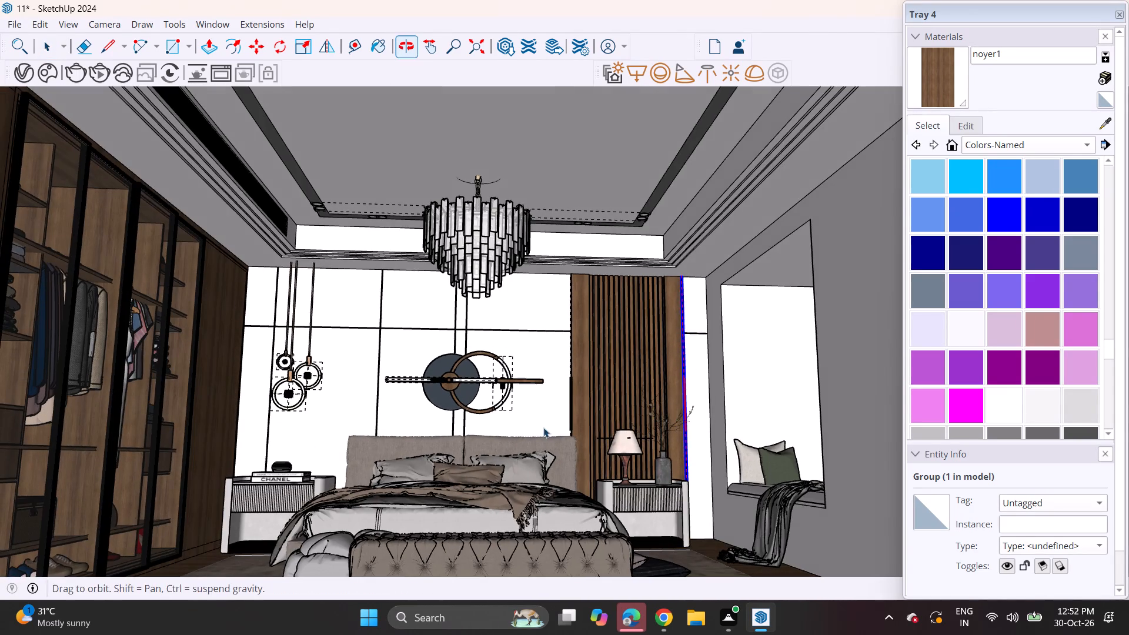
middle_drag(543, 427, 540, 425)
Push/Pull the window-seat recess's glass face slightly outward, past the exterior wall.
middle_drag(758, 387, 676, 418)
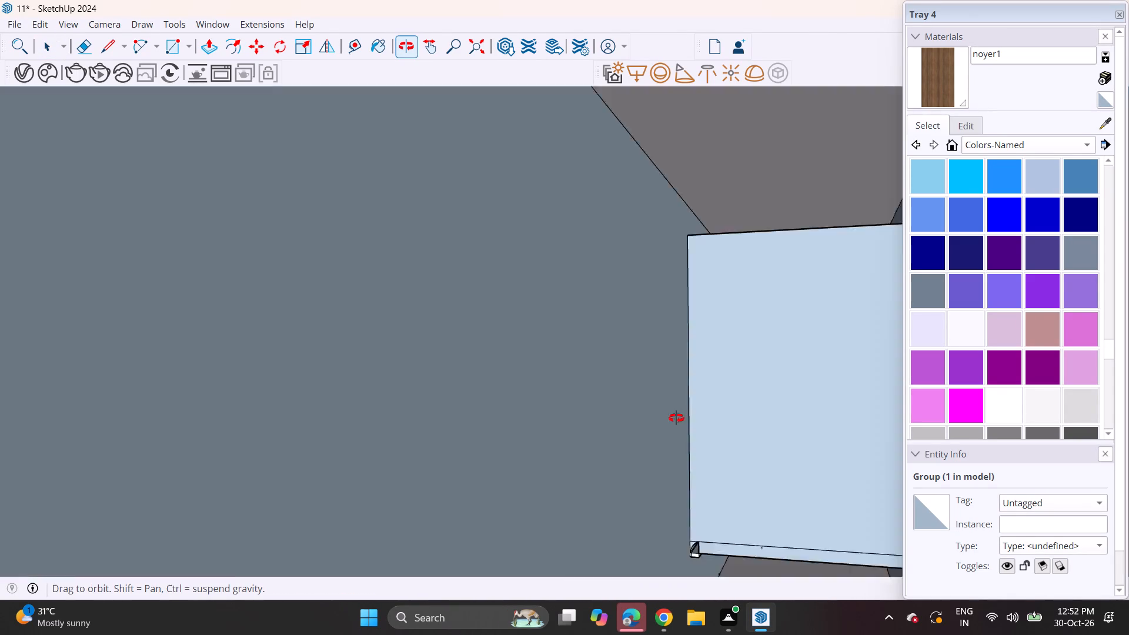
middle_drag(676, 418, 828, 416)
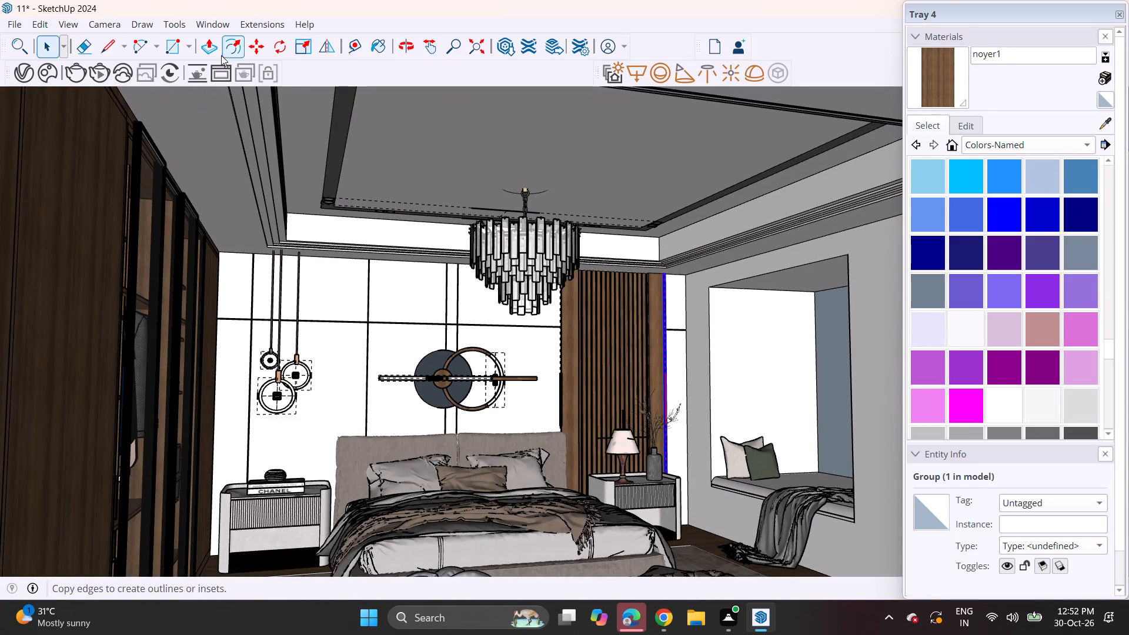
click(215, 46)
click(843, 387)
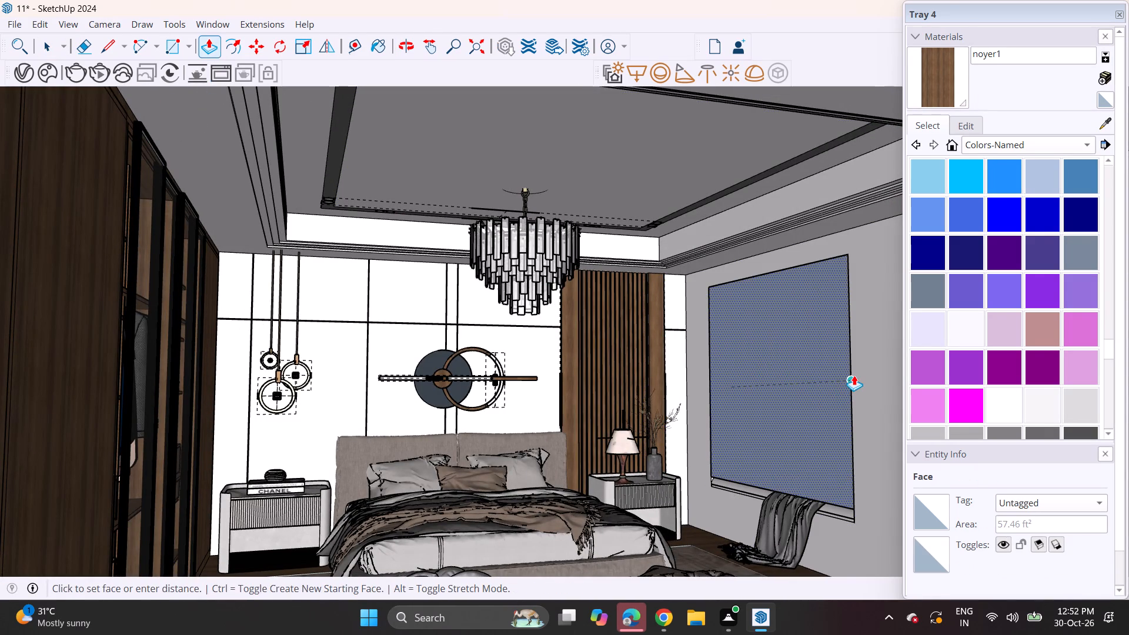
click(844, 365)
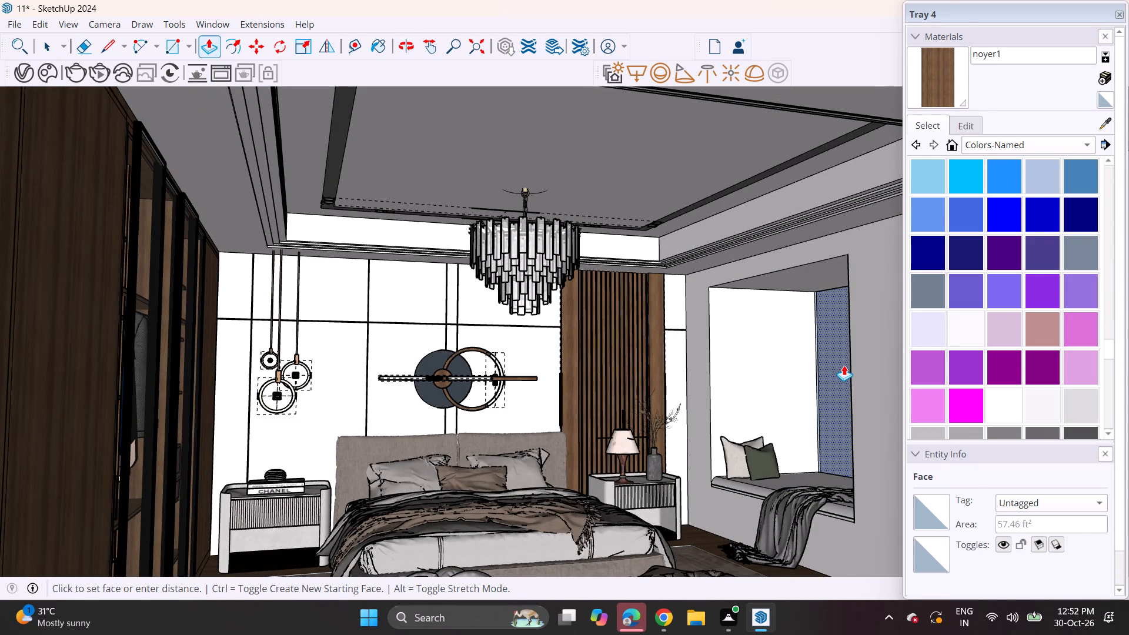
scroll(844, 365, up, 4)
click(836, 372)
click(846, 360)
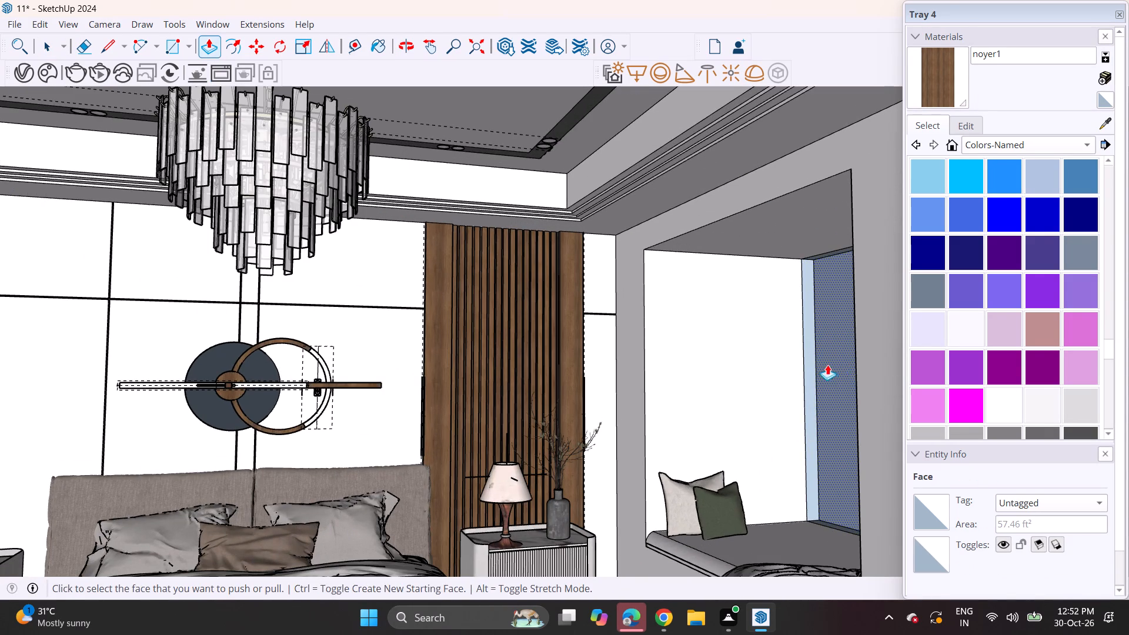
From outside the room, erase an edge of the window's outer face to open up the window.
middle_drag(824, 364, 452, 379)
scroll(460, 380, up, 1)
scroll(459, 372, down, 6)
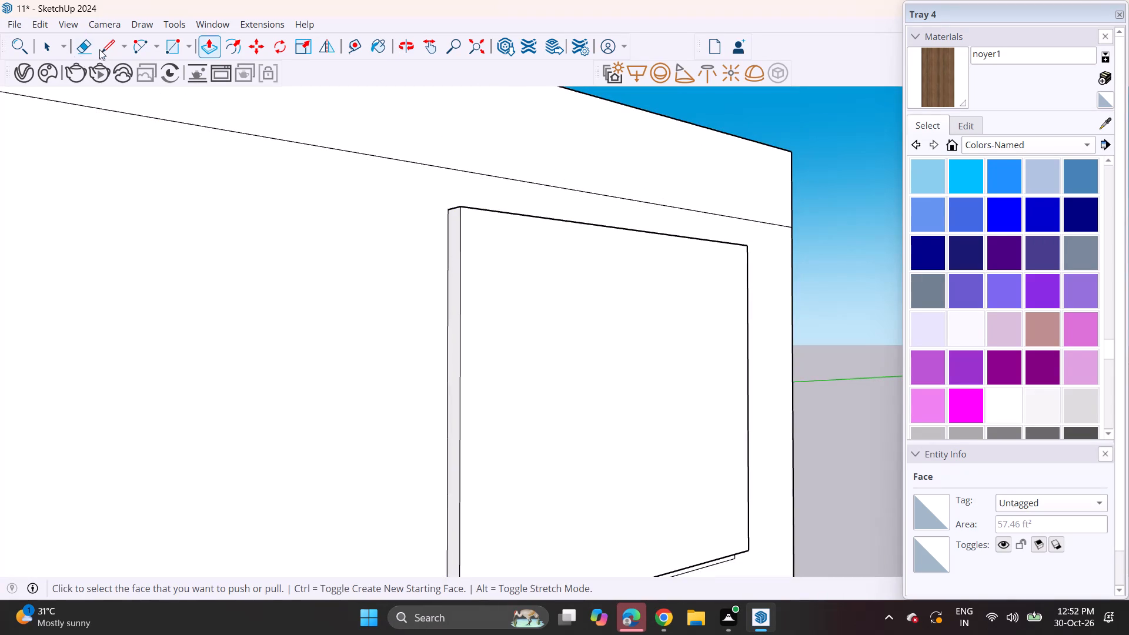
click(87, 46)
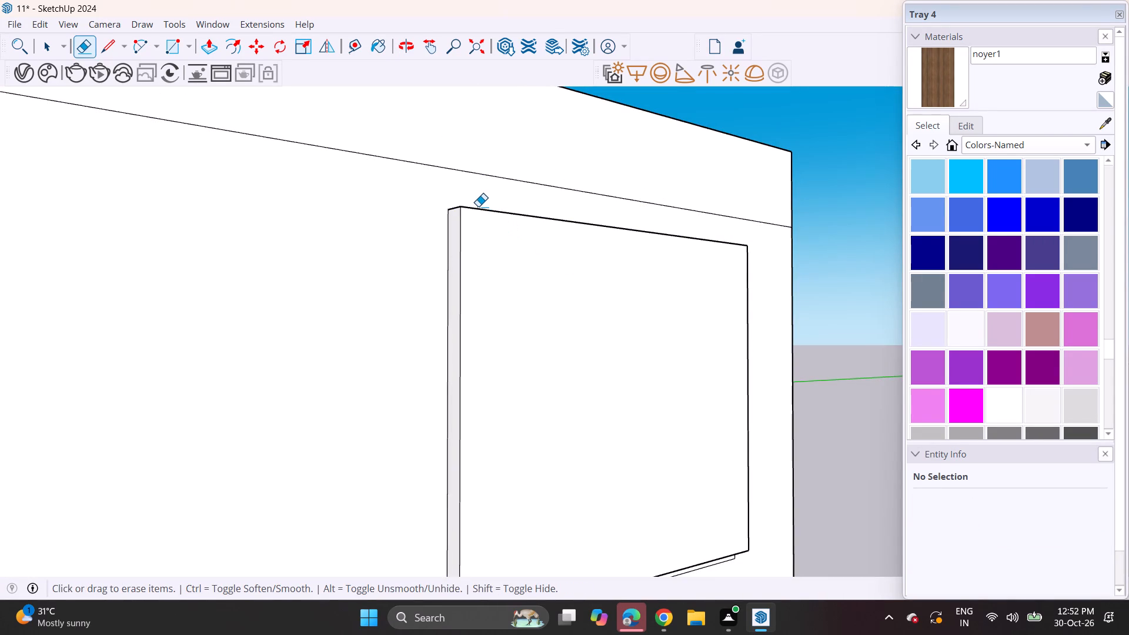
click(459, 209)
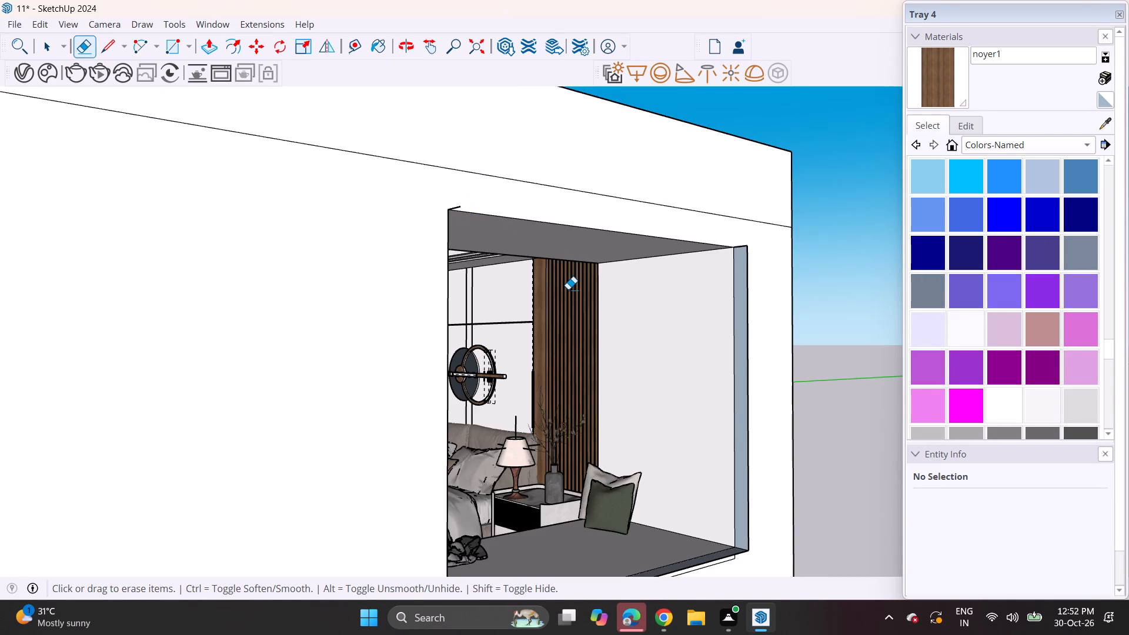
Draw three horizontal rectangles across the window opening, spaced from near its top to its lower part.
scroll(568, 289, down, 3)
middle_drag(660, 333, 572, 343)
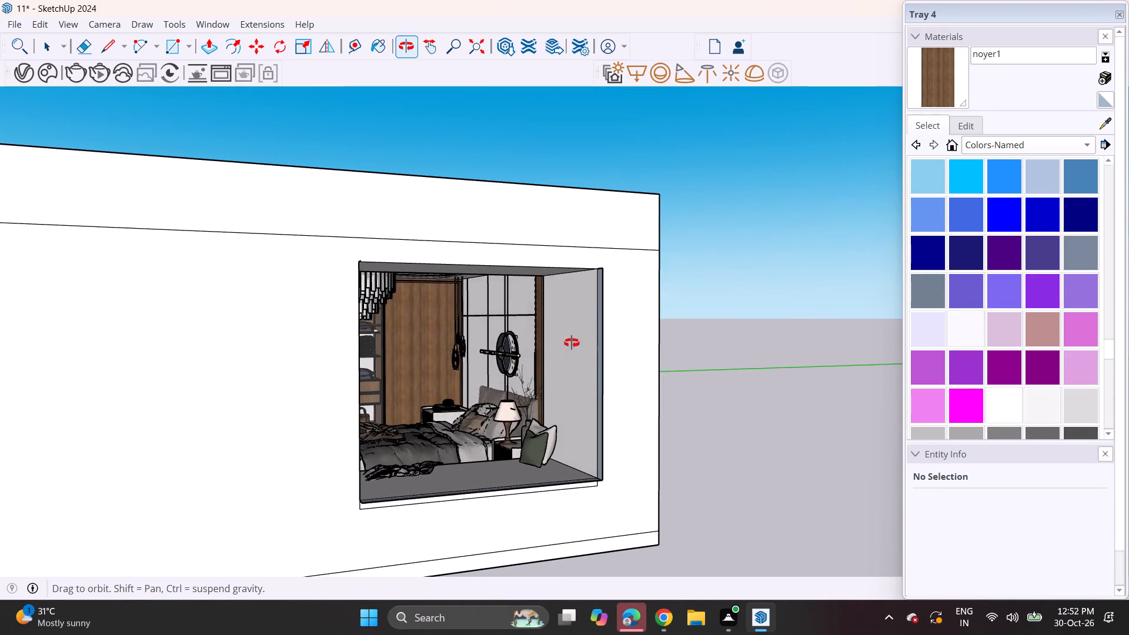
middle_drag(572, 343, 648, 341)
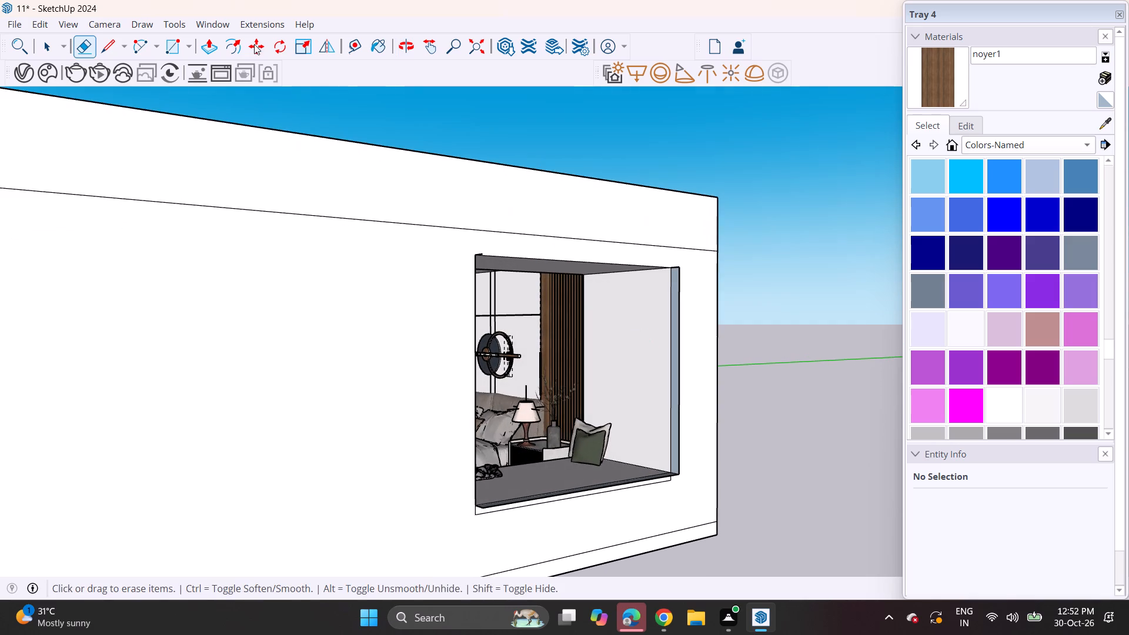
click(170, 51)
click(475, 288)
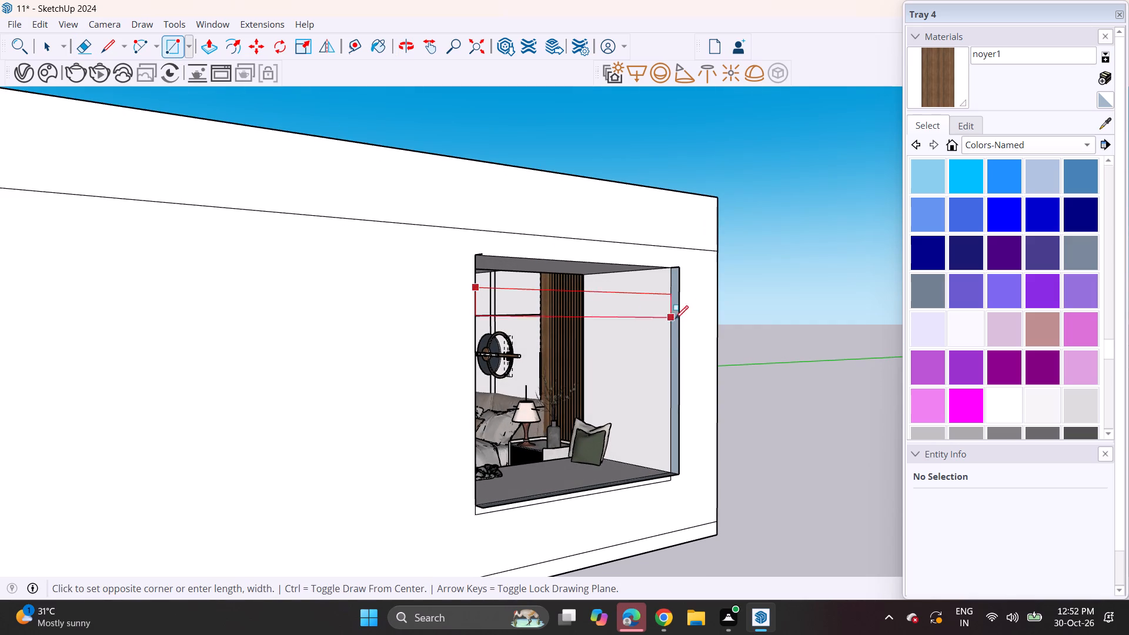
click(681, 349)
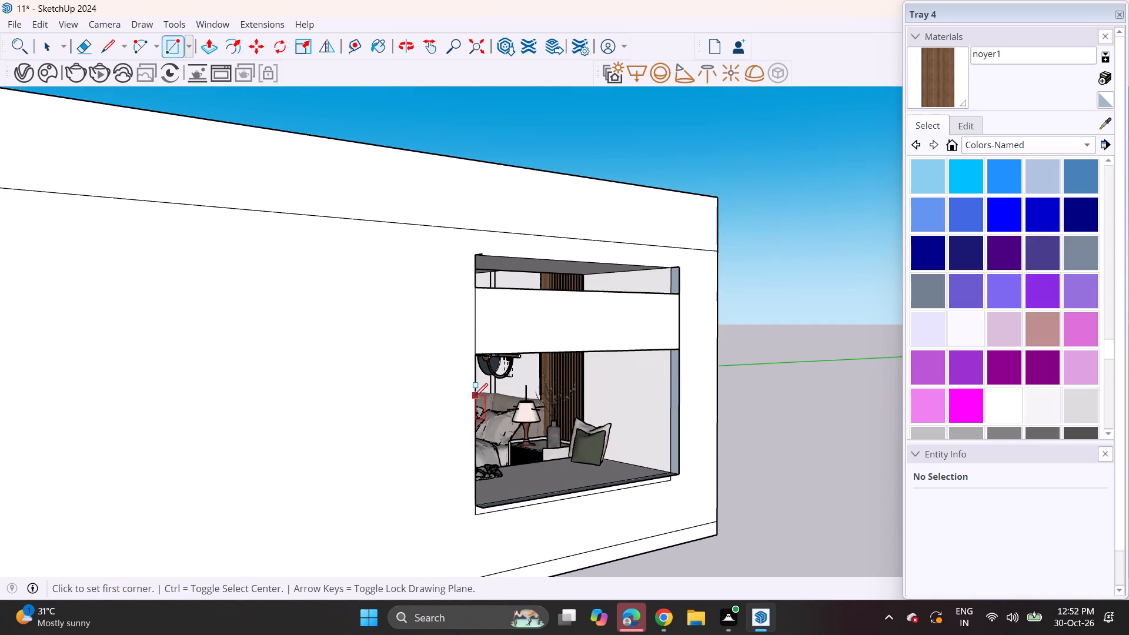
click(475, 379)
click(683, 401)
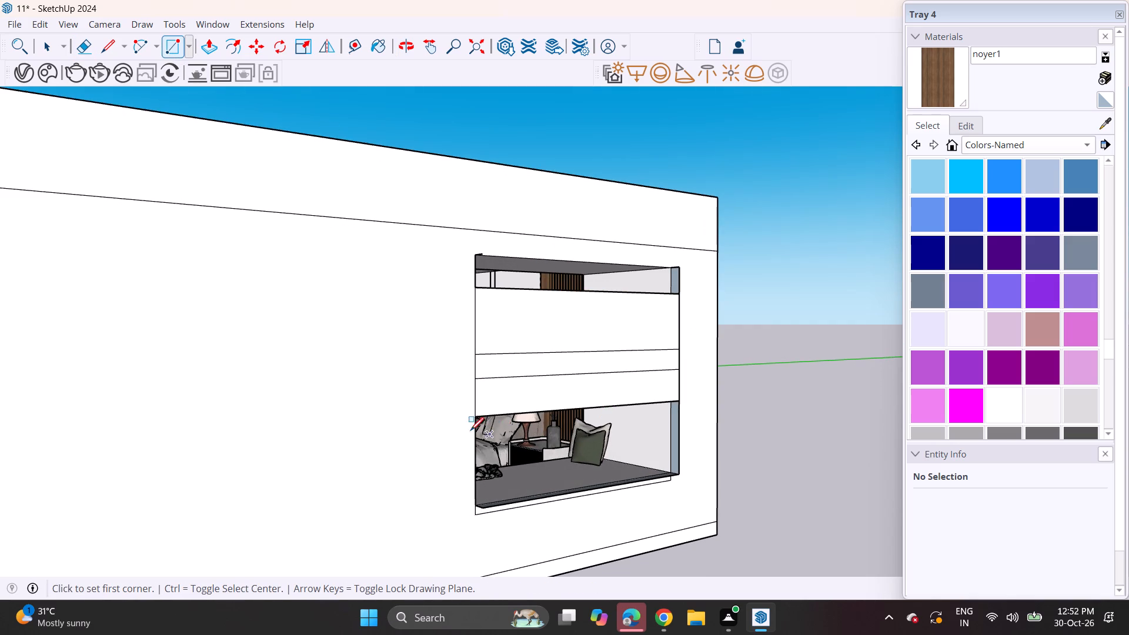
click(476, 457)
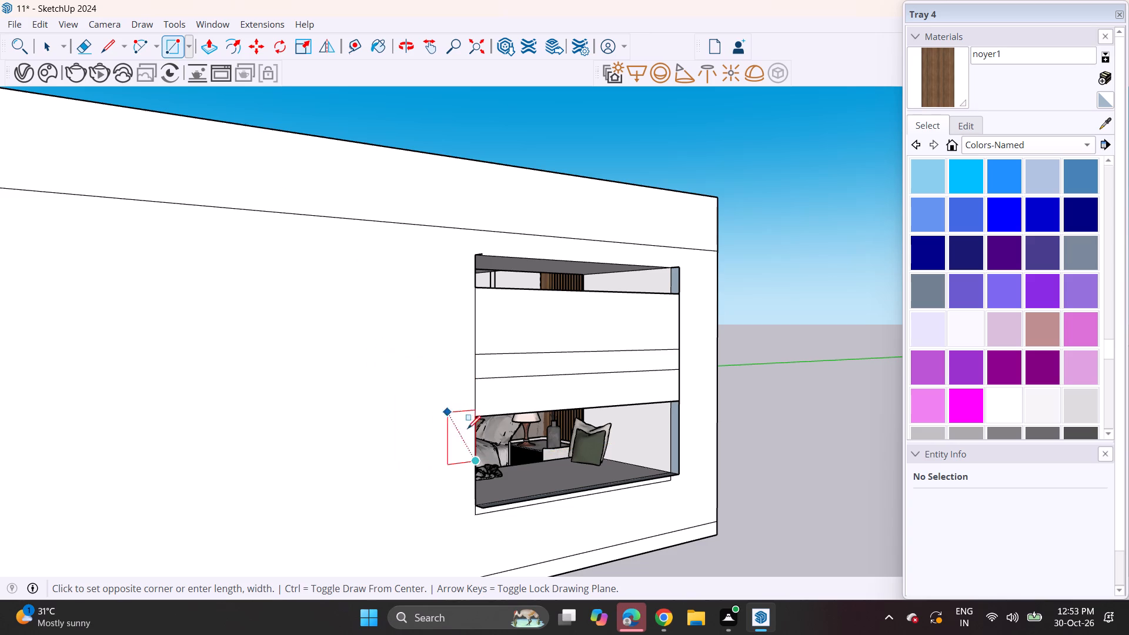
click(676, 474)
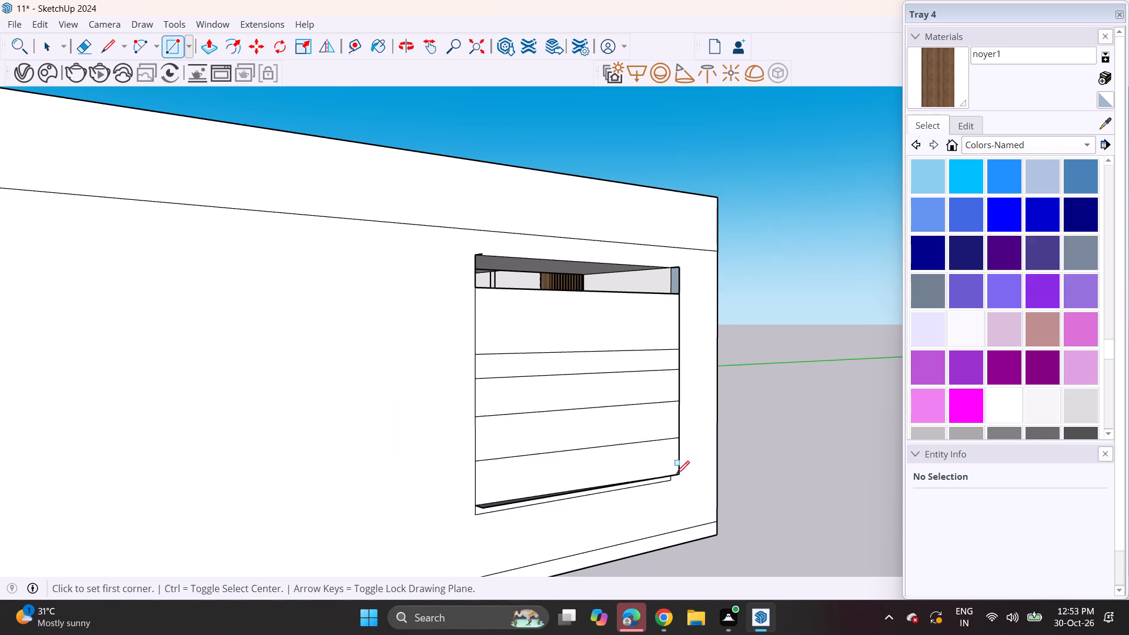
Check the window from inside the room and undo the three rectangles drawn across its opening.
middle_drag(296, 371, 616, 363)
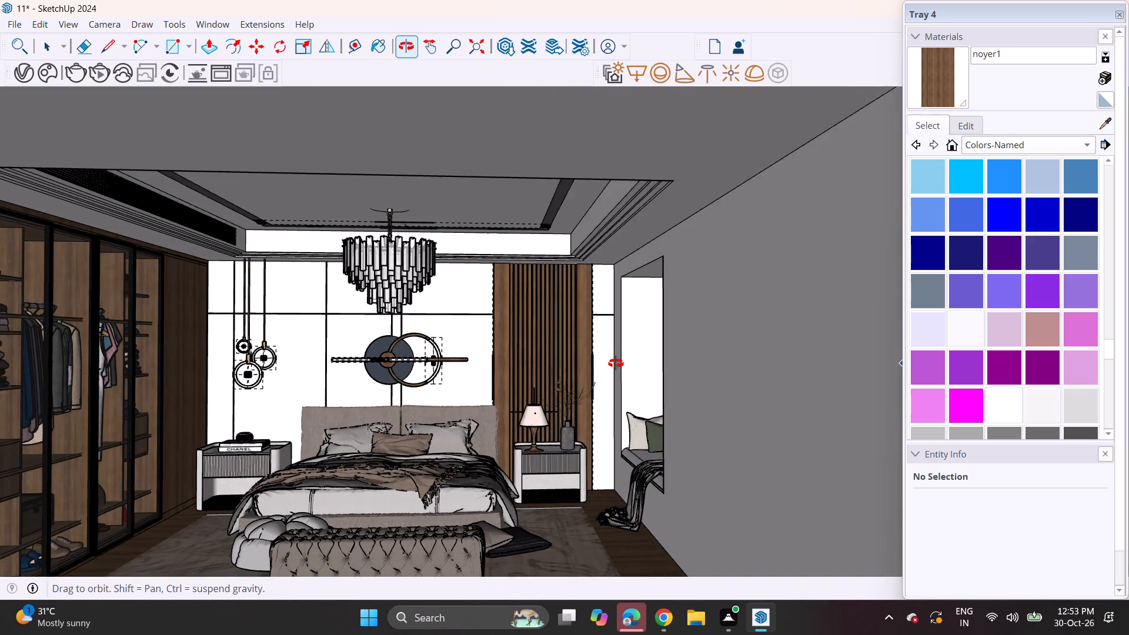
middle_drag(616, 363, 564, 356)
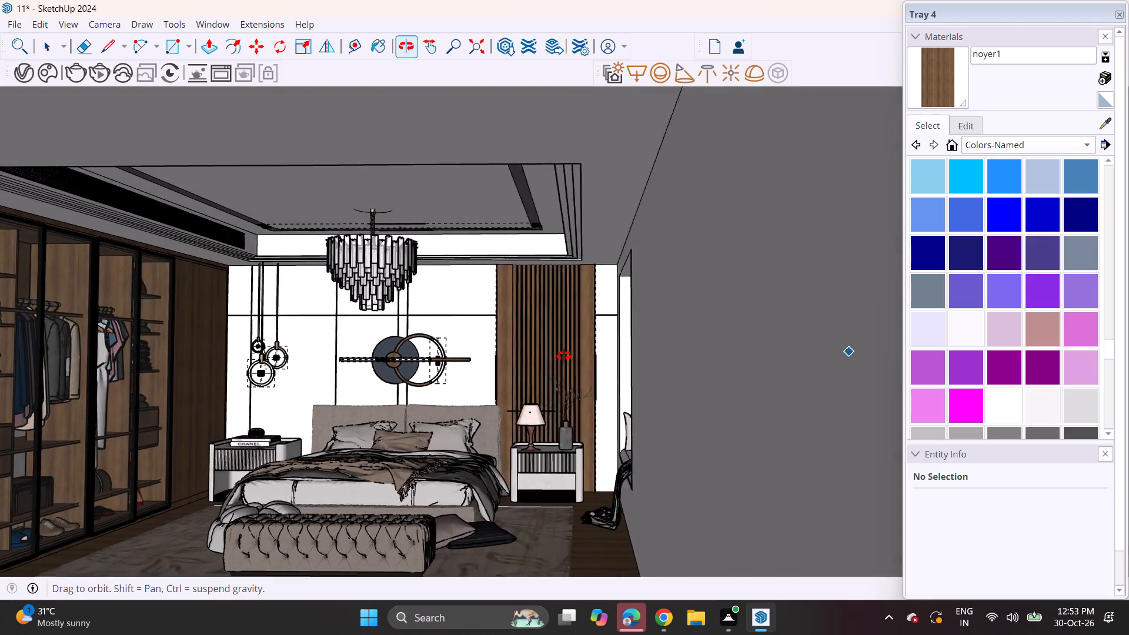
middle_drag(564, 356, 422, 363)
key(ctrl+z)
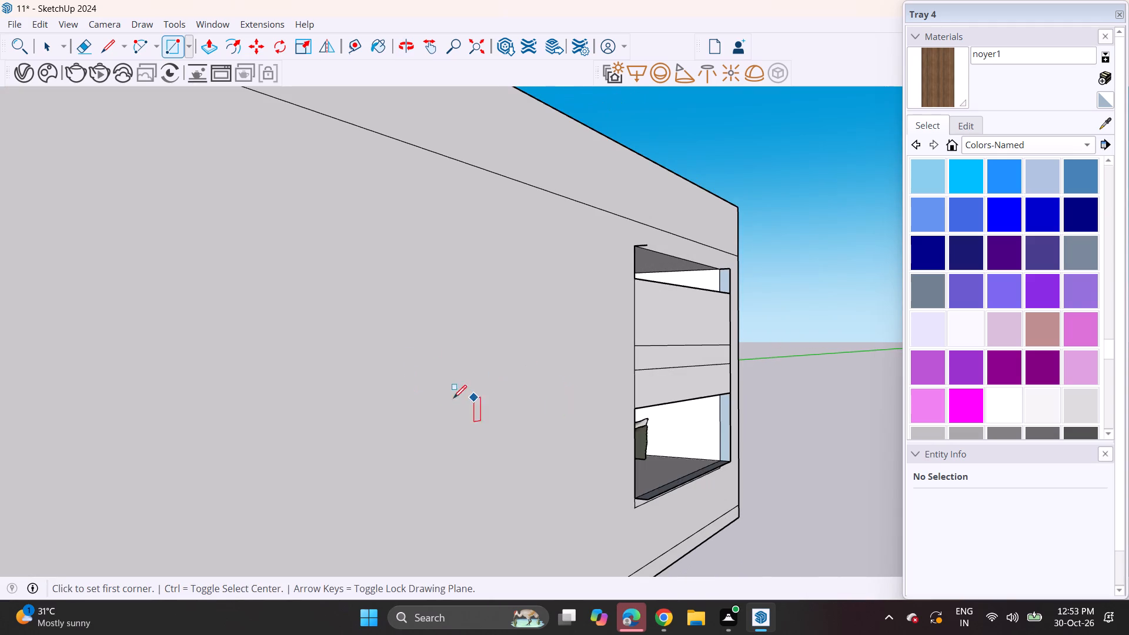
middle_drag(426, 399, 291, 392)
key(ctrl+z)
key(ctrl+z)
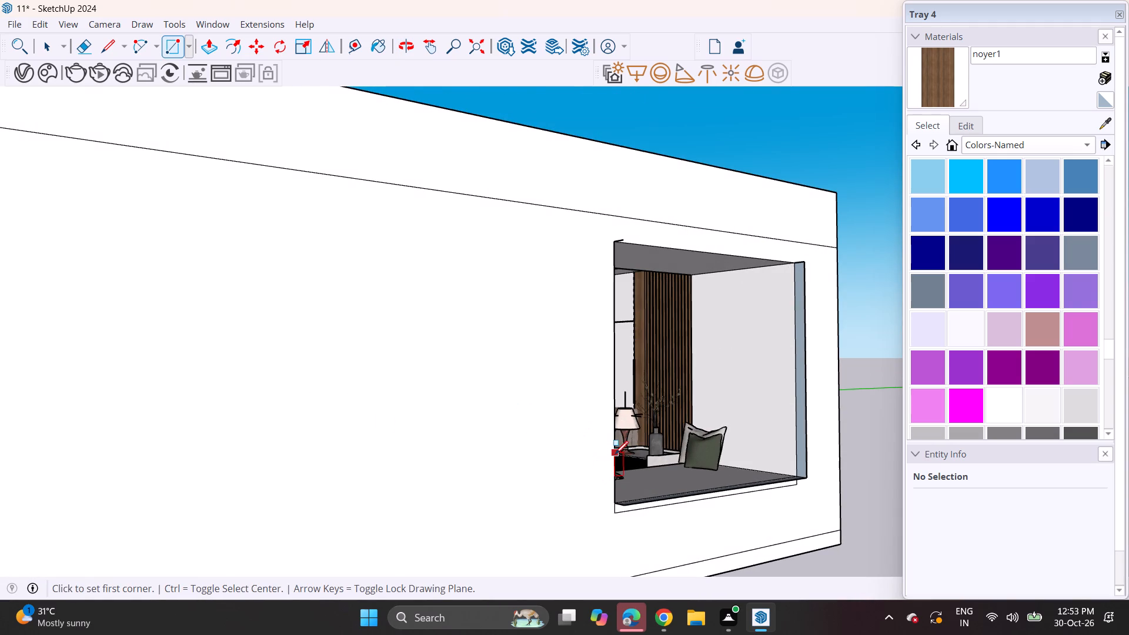
Draw a full-width rectangle across the bottom part of the window opening.
click(615, 453)
click(805, 476)
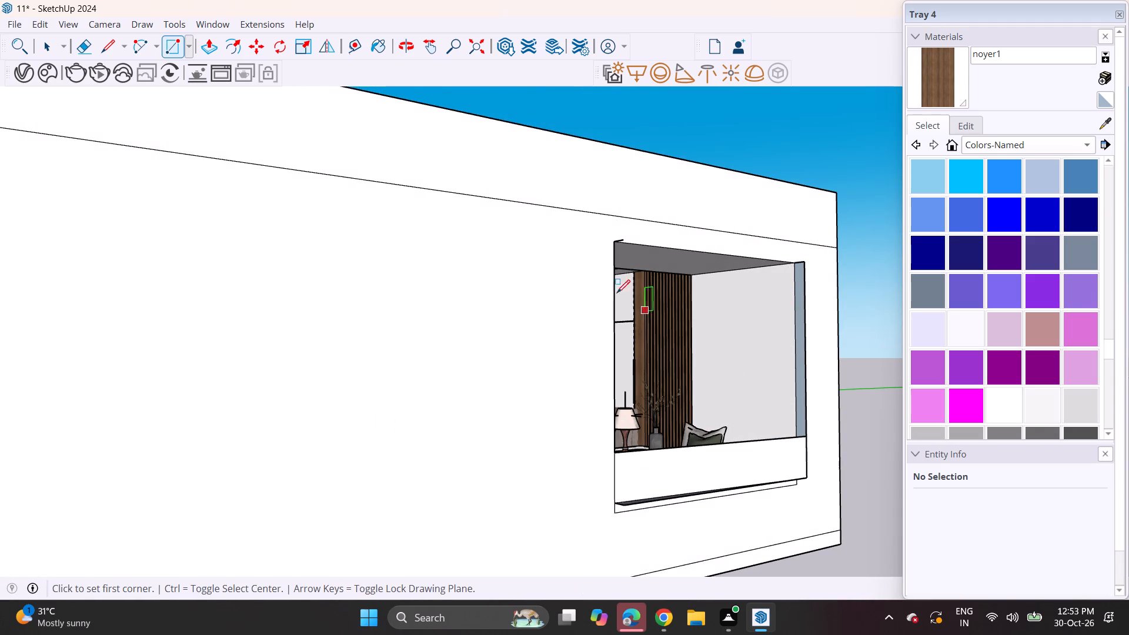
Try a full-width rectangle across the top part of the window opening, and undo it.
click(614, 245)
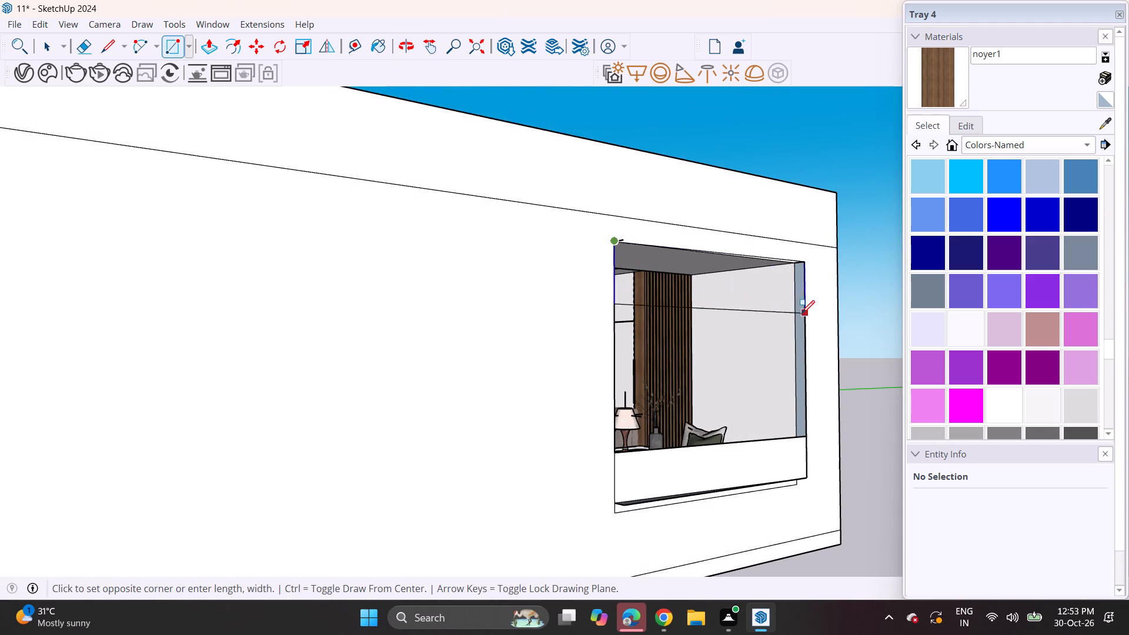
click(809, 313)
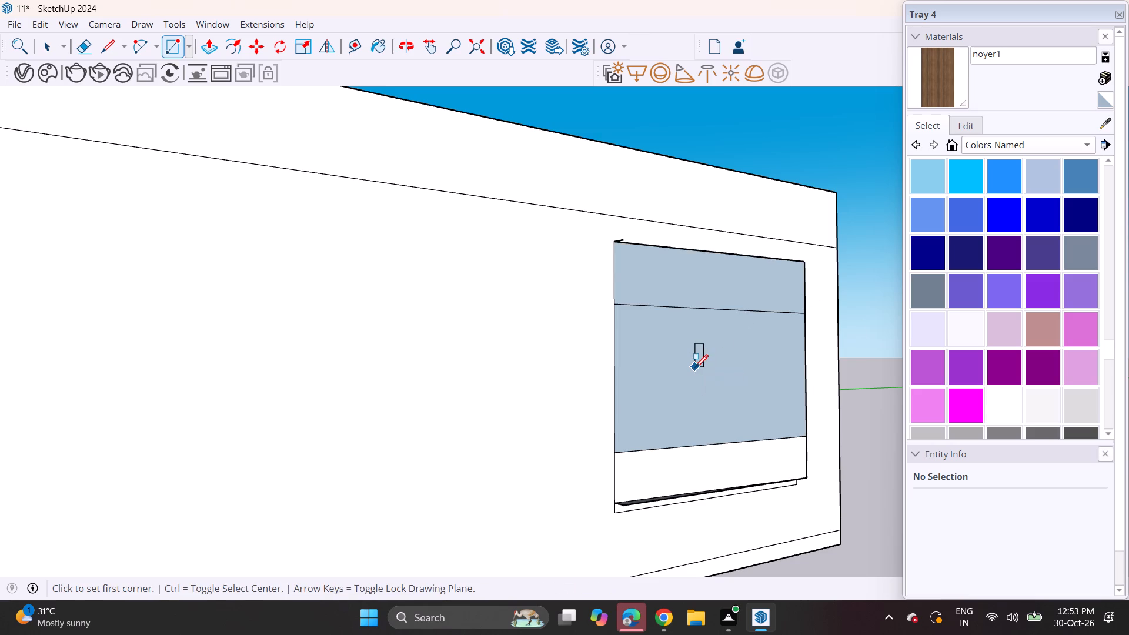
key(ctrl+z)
Draw a thin full-width horizontal rectangle across the middle of the window opening.
click(616, 369)
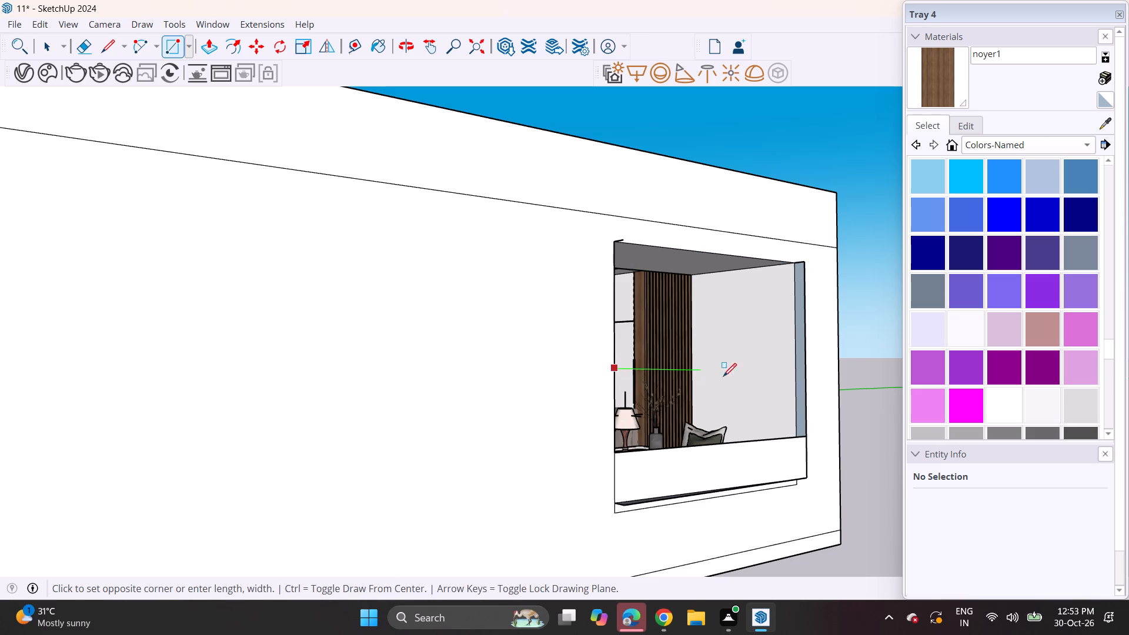
click(806, 375)
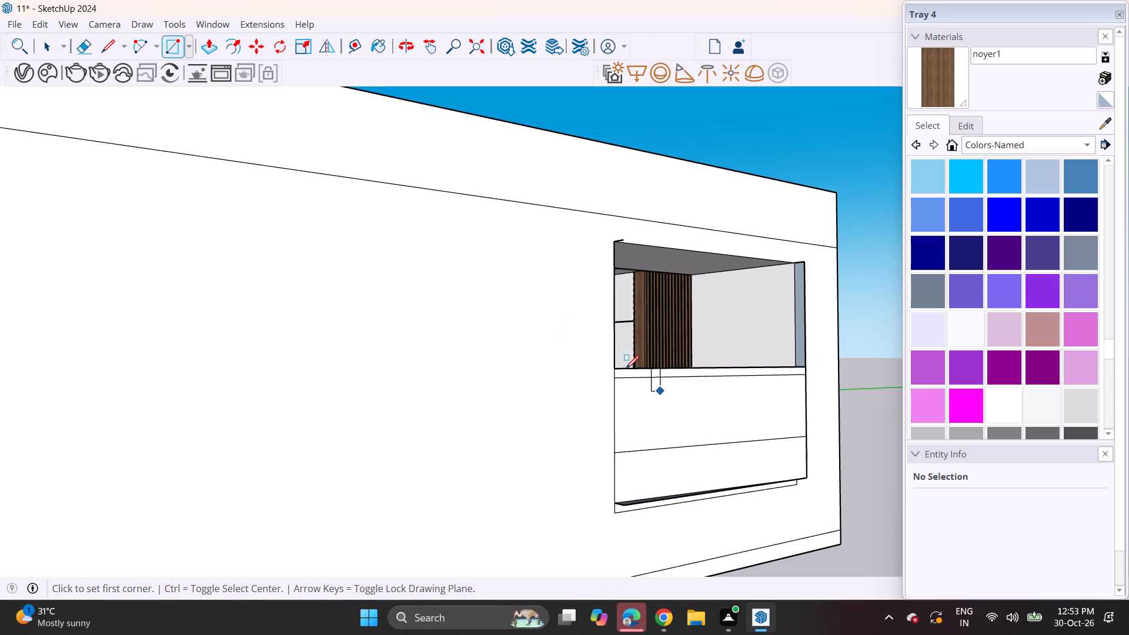
Push/pull the panel face just below the middle bar of the window outward into a projecting box.
click(209, 46)
click(634, 415)
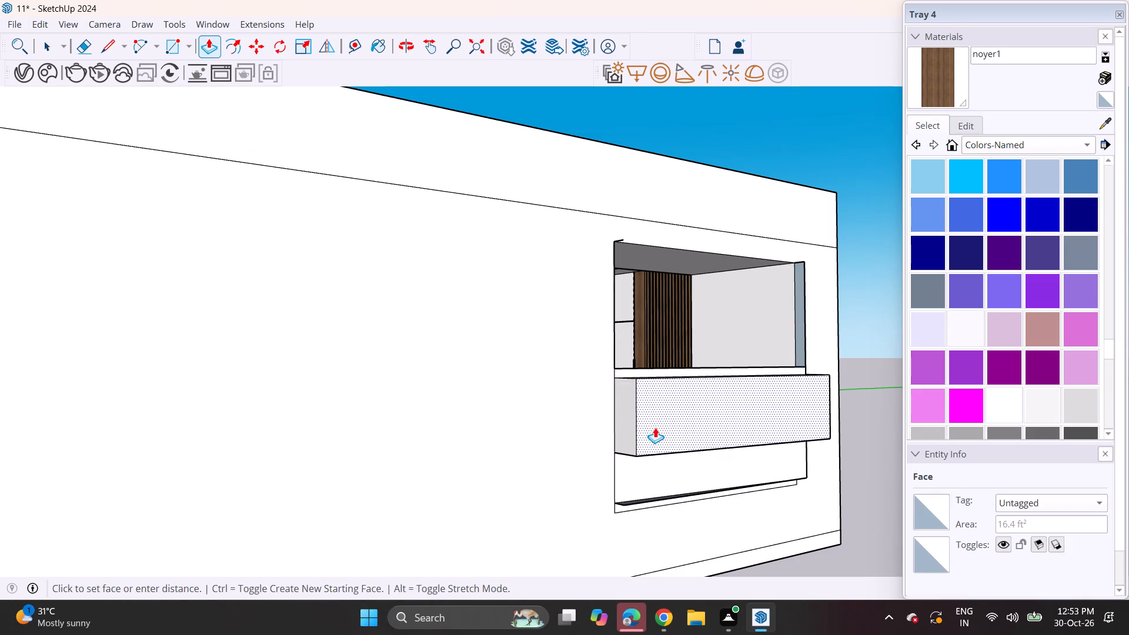
click(652, 426)
Erase the vertical corner edge of the projecting window box to remove its adjoining outer faces.
middle_drag(549, 395, 646, 406)
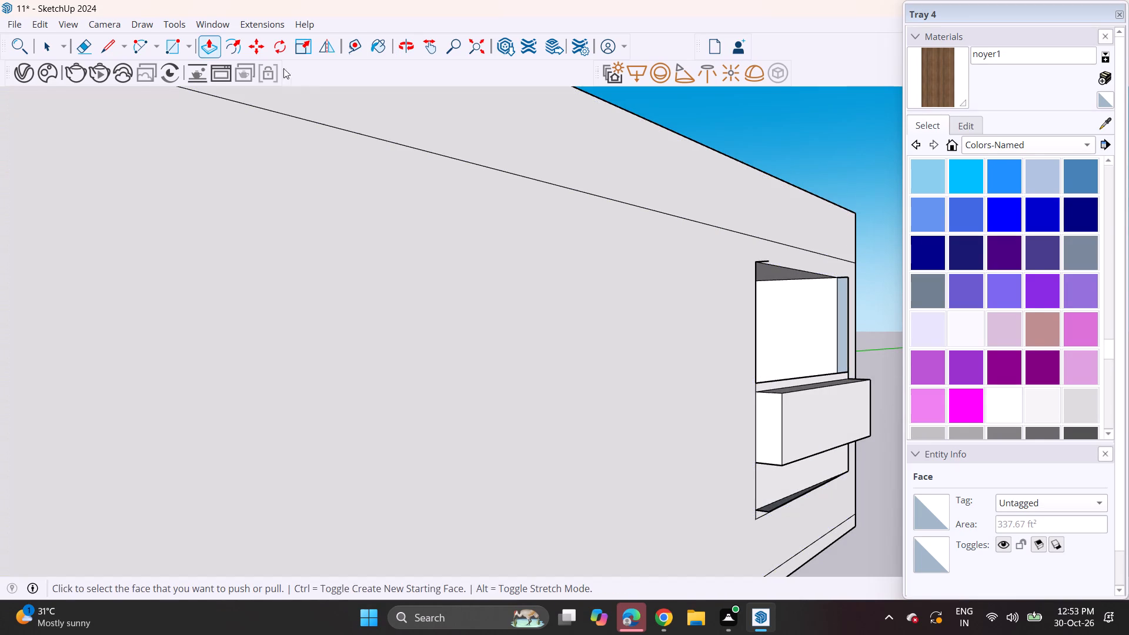
click(82, 51)
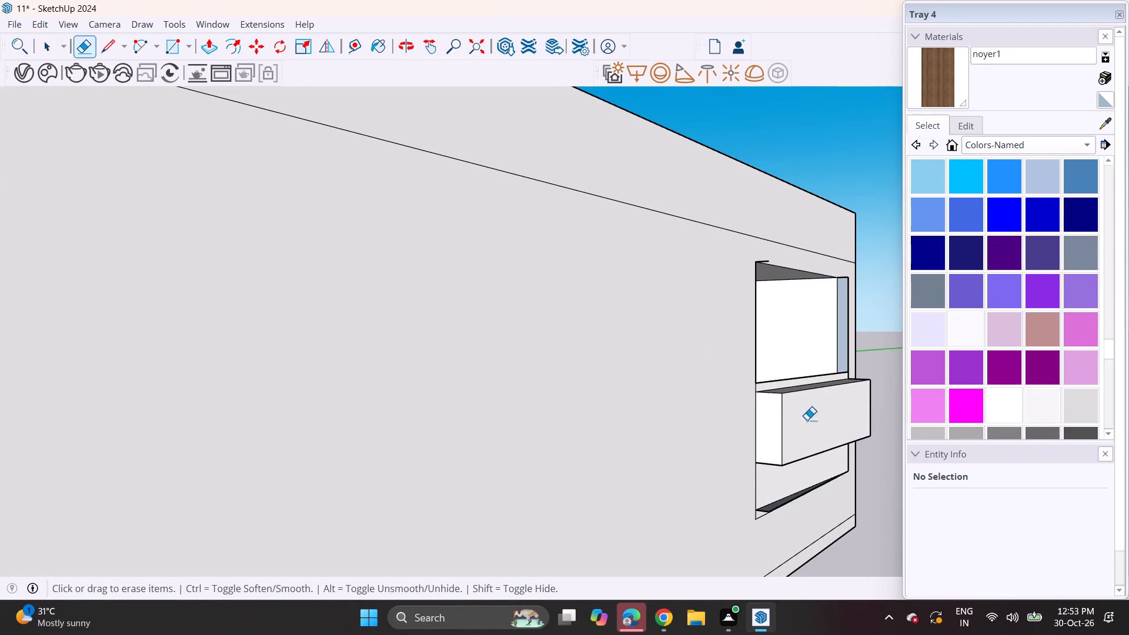
click(781, 396)
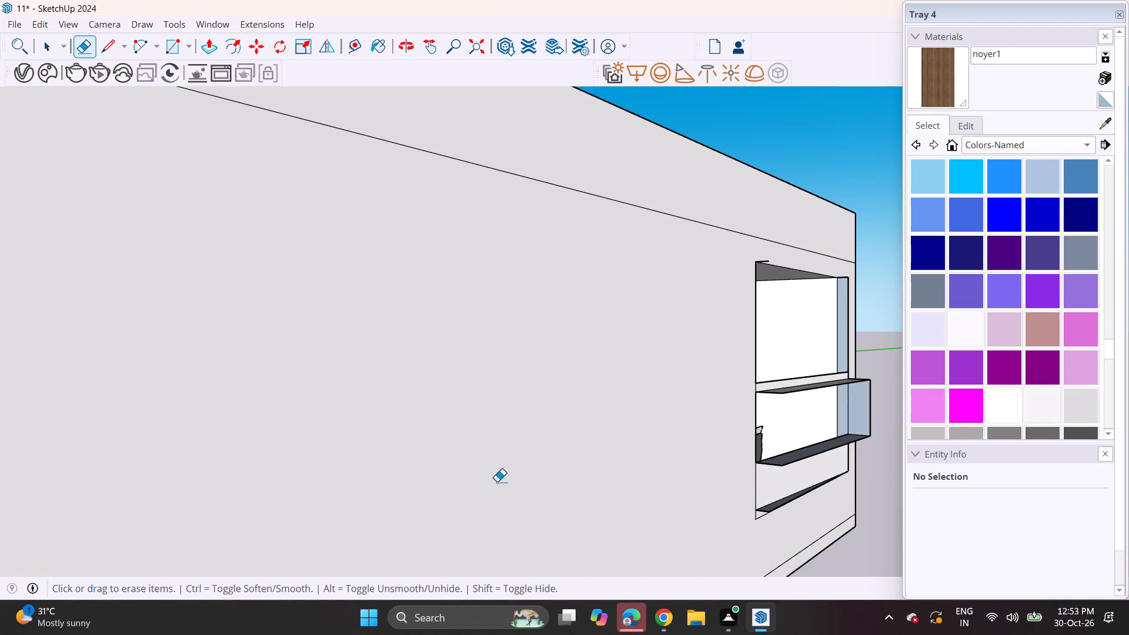
Return inside the bedroom and examine the room facing the bed wall, with the wardrobe and window in view.
middle_drag(475, 461, 706, 431)
scroll(651, 412, down, 4)
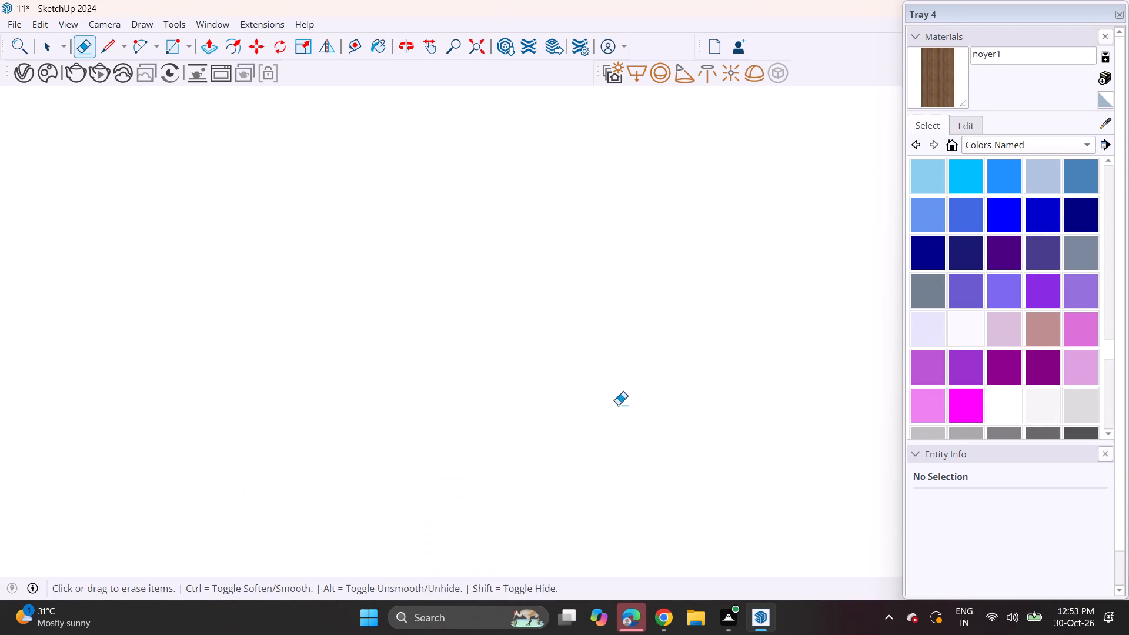
shift+middle_drag(594, 403, 754, 392)
middle_drag(731, 402, 569, 386)
scroll(534, 386, up, 7)
scroll(534, 386, up, 17)
key(space)
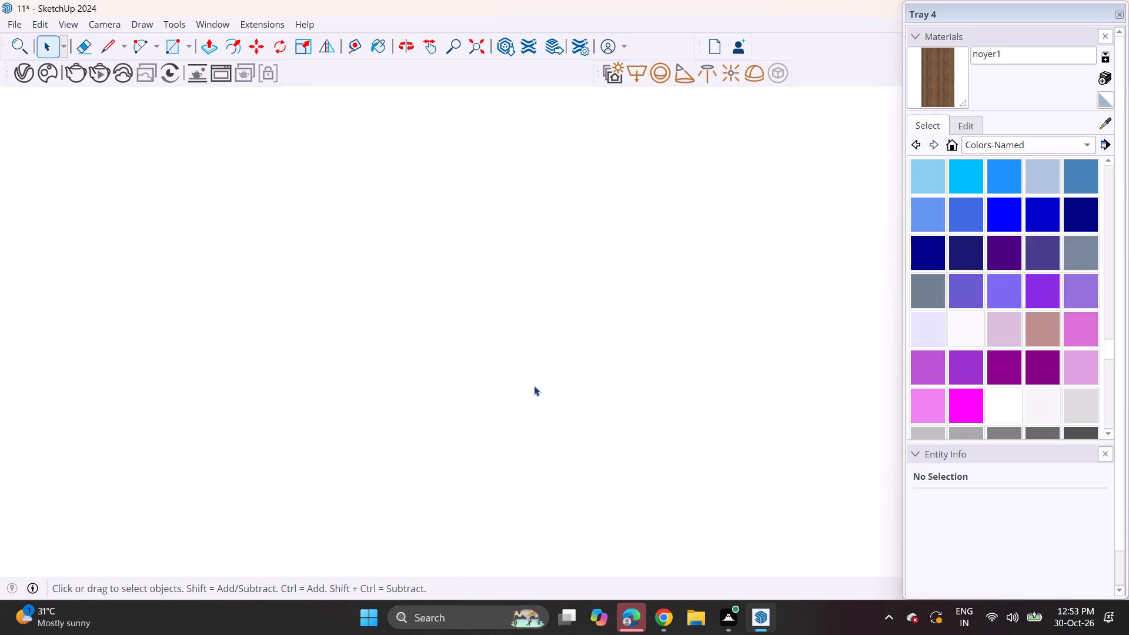
scroll(447, 447, up, 15)
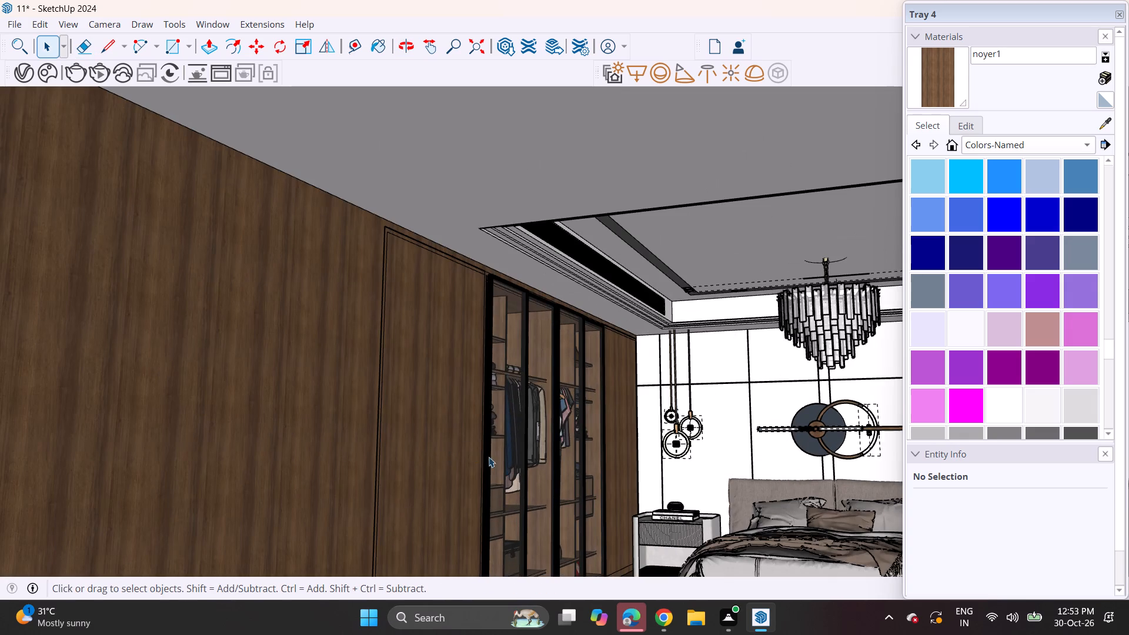
middle_drag(489, 457, 547, 464)
shift+middle_drag(594, 477, 368, 417)
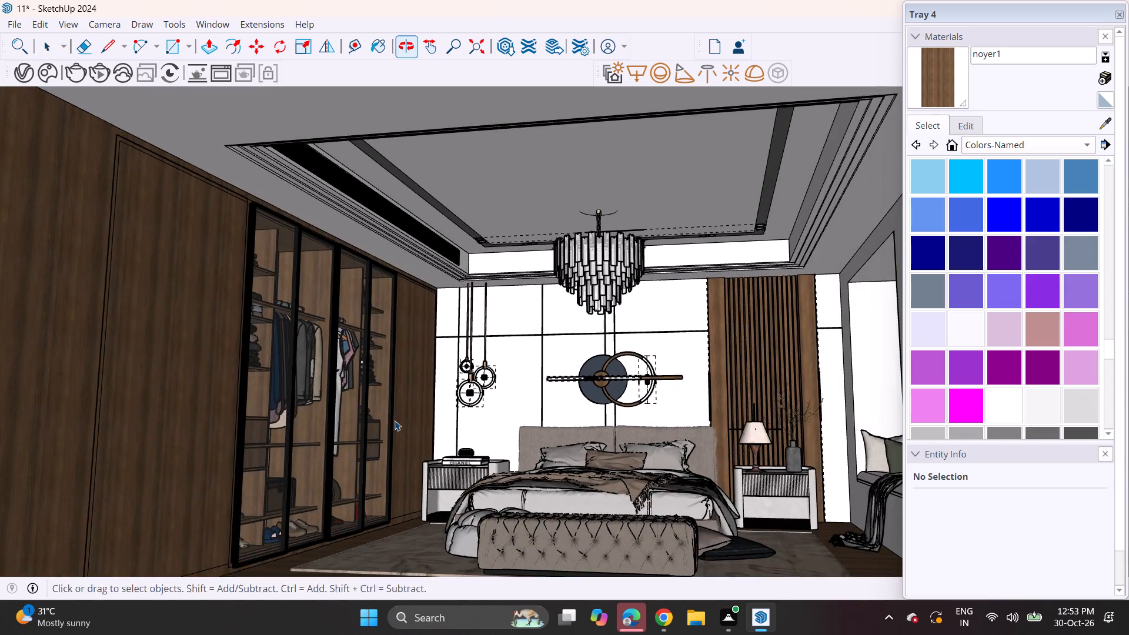
middle_drag(415, 428, 463, 422)
shift+middle_drag(509, 446, 445, 470)
shift+middle_drag(442, 470, 447, 416)
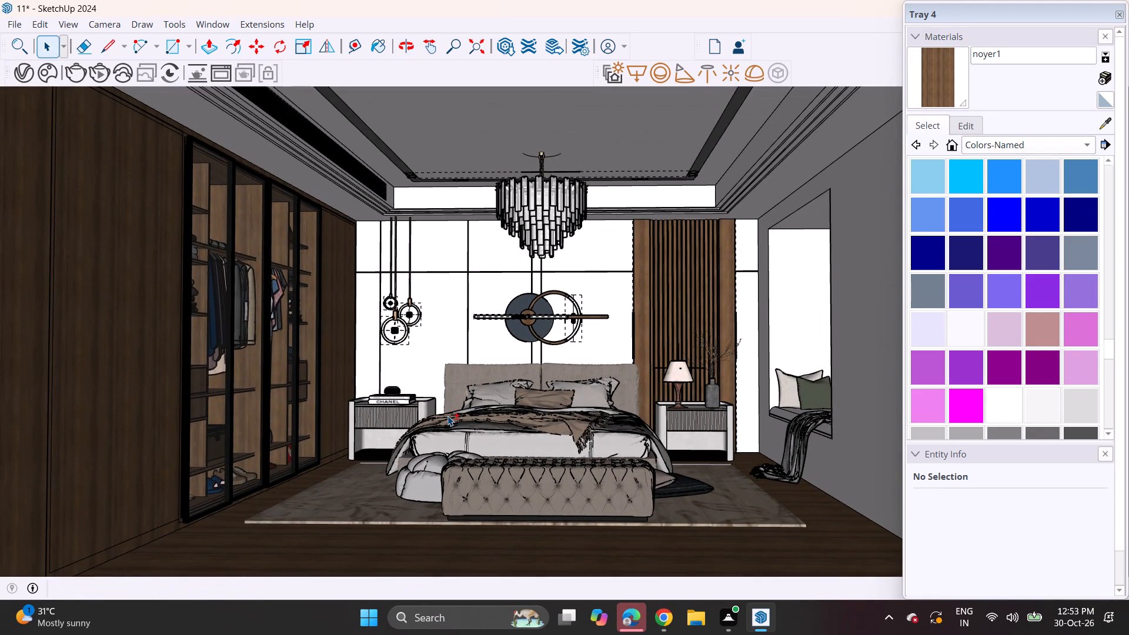
middle_drag(448, 415, 466, 418)
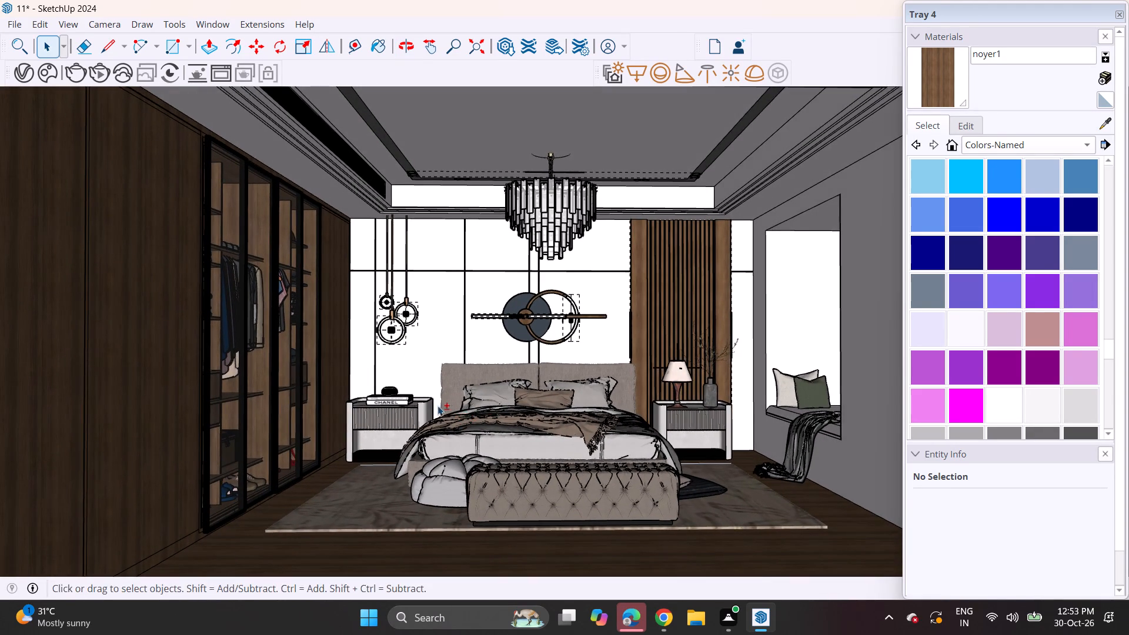
shift+middle_drag(436, 406, 398, 402)
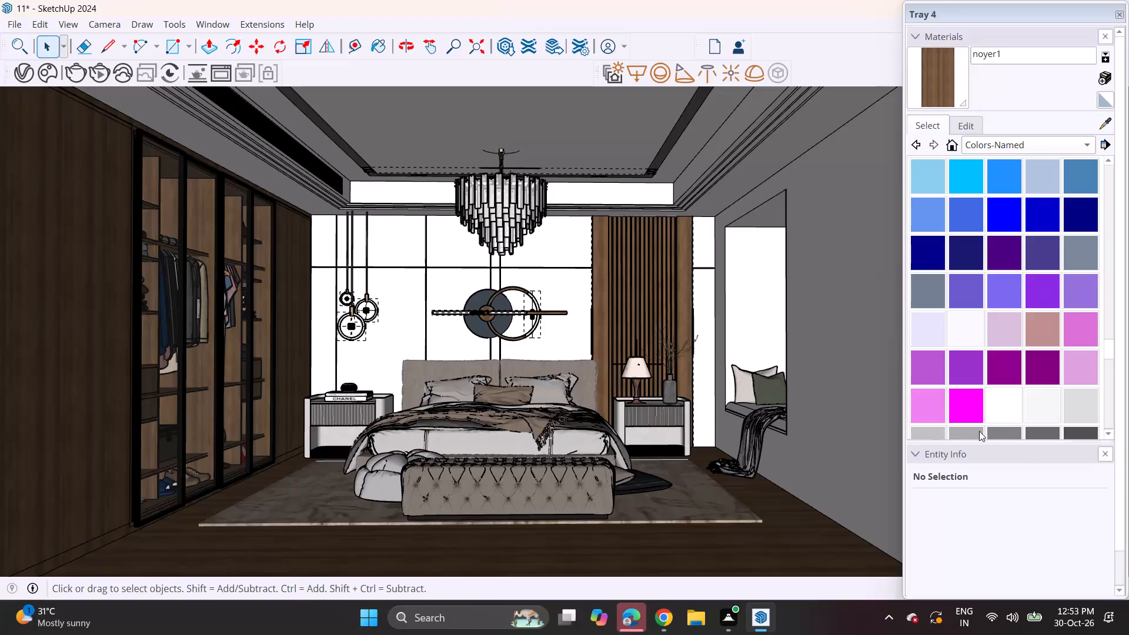
Paint the ceiling faces and the recessed tray's surfaces with the 0129_WhiteSmoke colour.
scroll(1002, 382, down, 5)
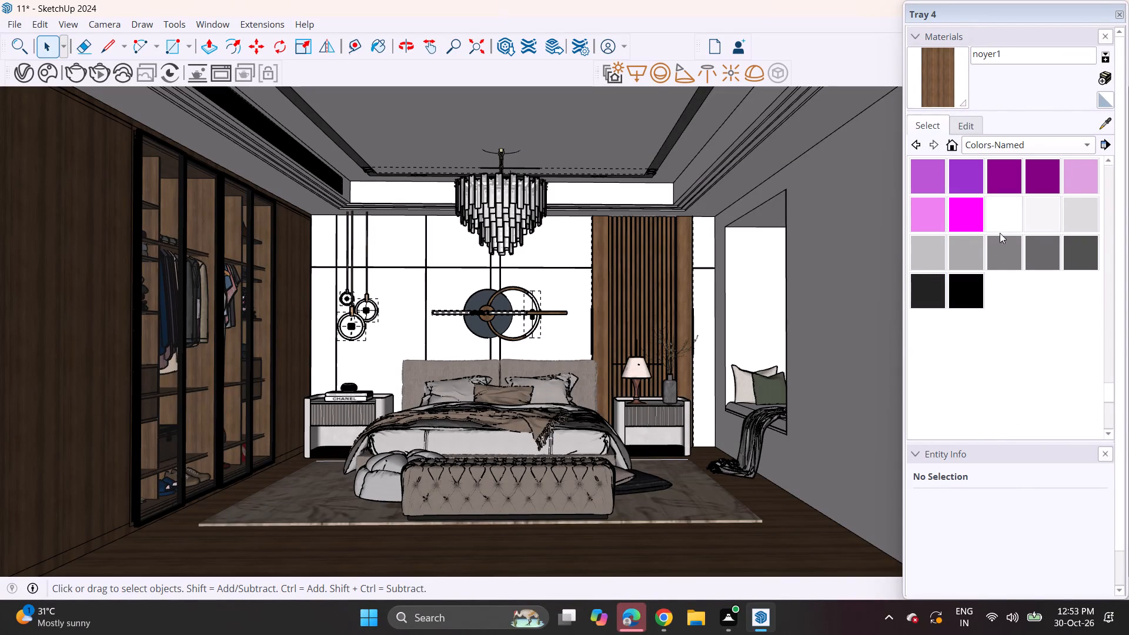
click(1050, 215)
click(591, 140)
click(607, 199)
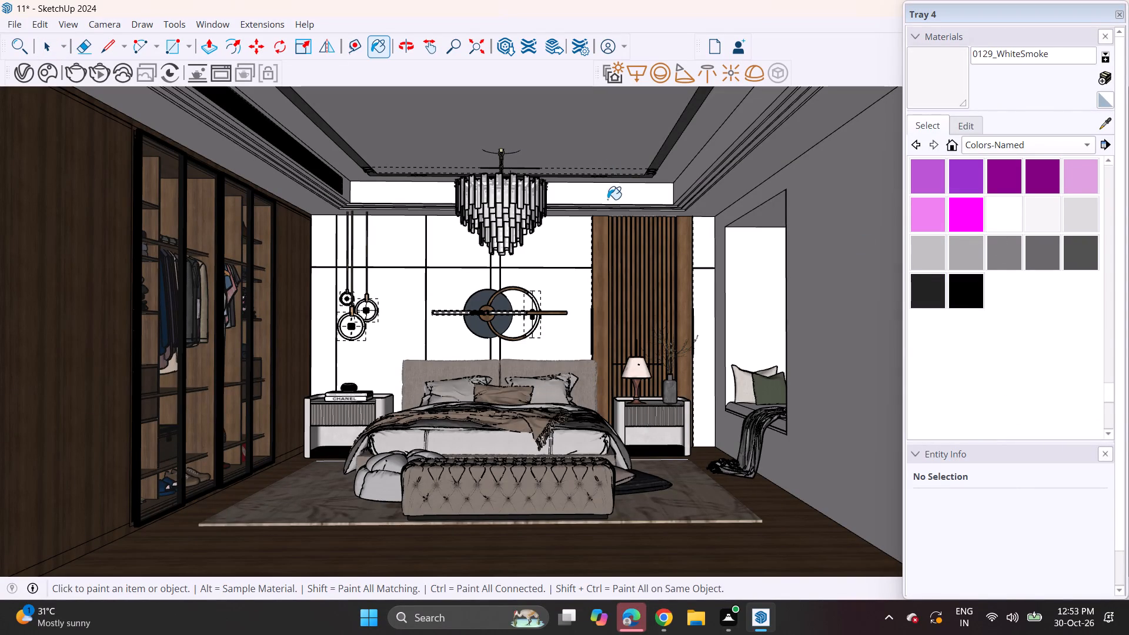
click(670, 163)
click(691, 171)
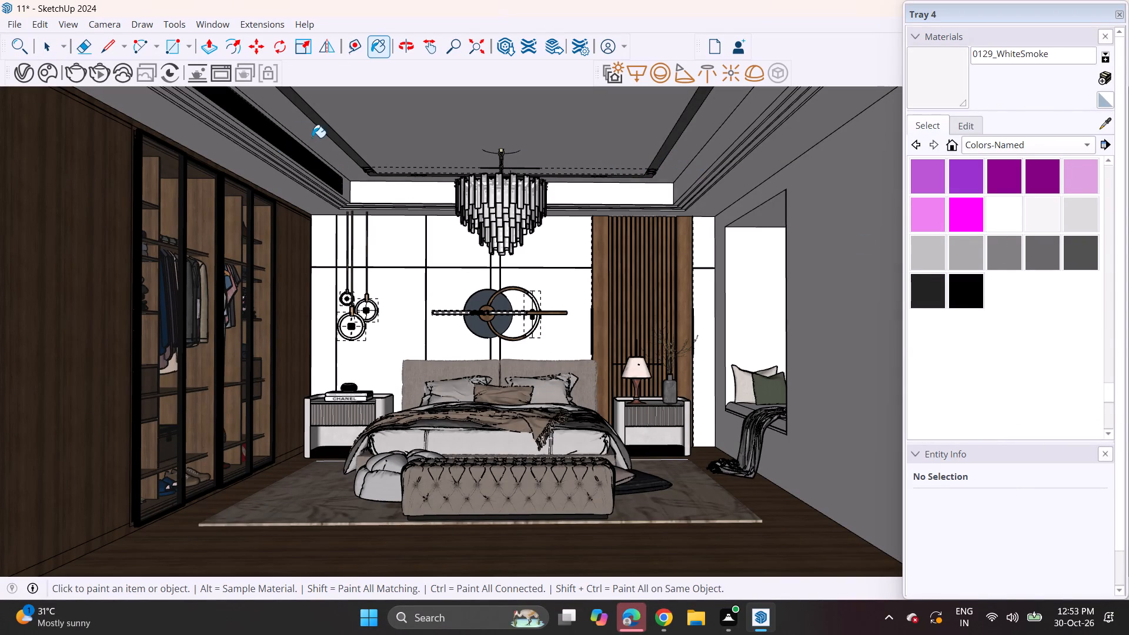
click(312, 138)
click(347, 189)
click(356, 192)
click(317, 200)
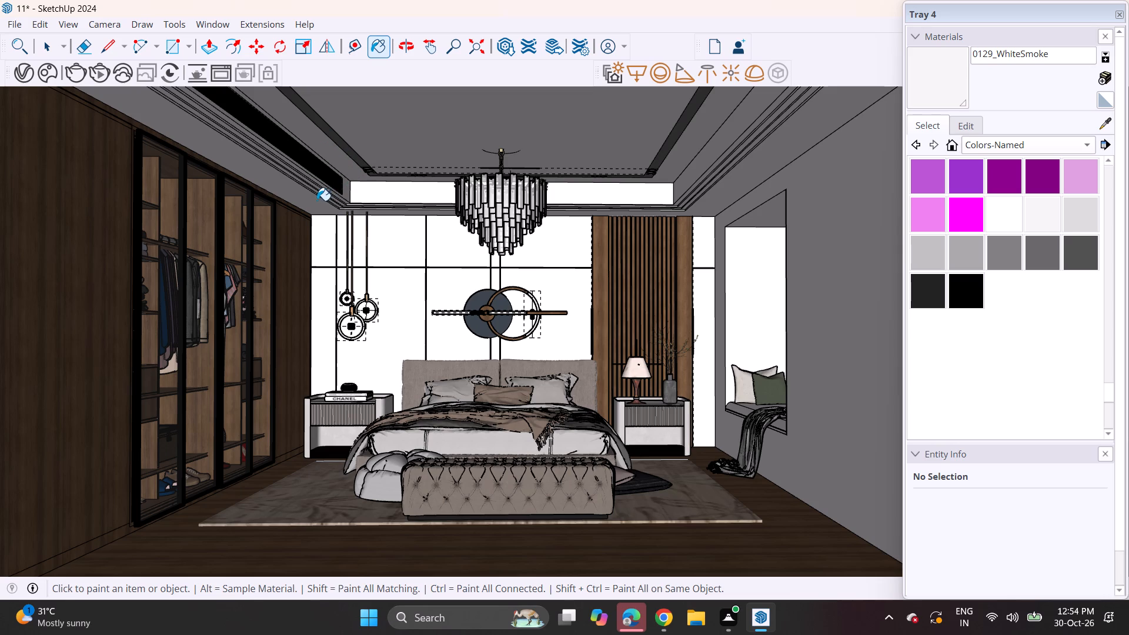
Paint the narrow stepped moulding faces at the ceiling corner above the pendant lights with 0129_WhiteSmoke.
scroll(339, 208, up, 13)
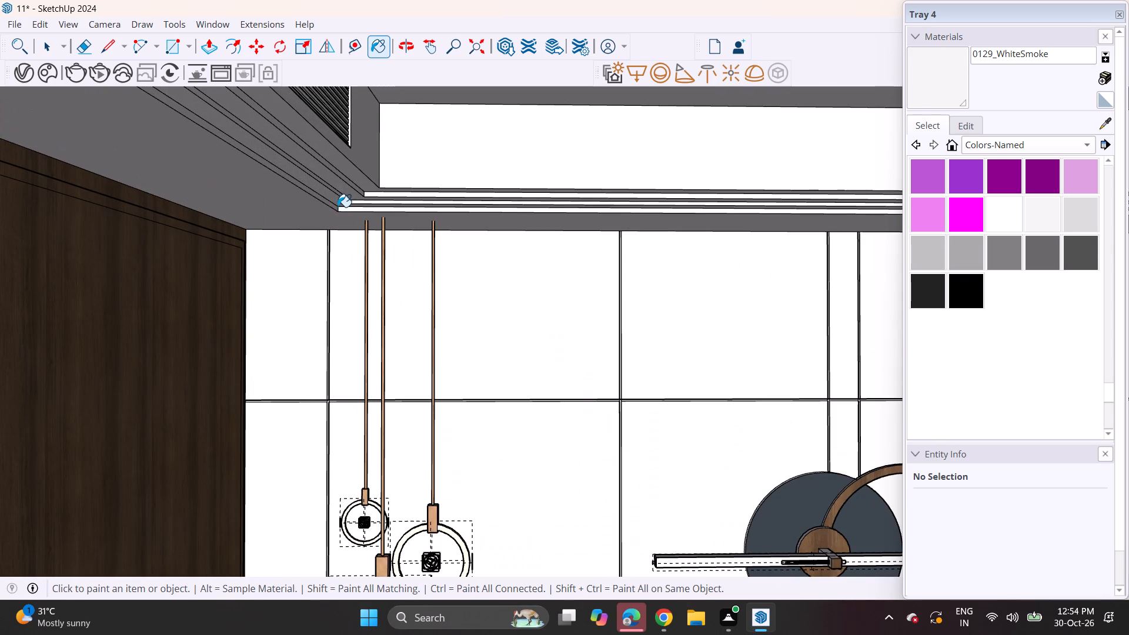
click(333, 207)
click(343, 208)
click(343, 203)
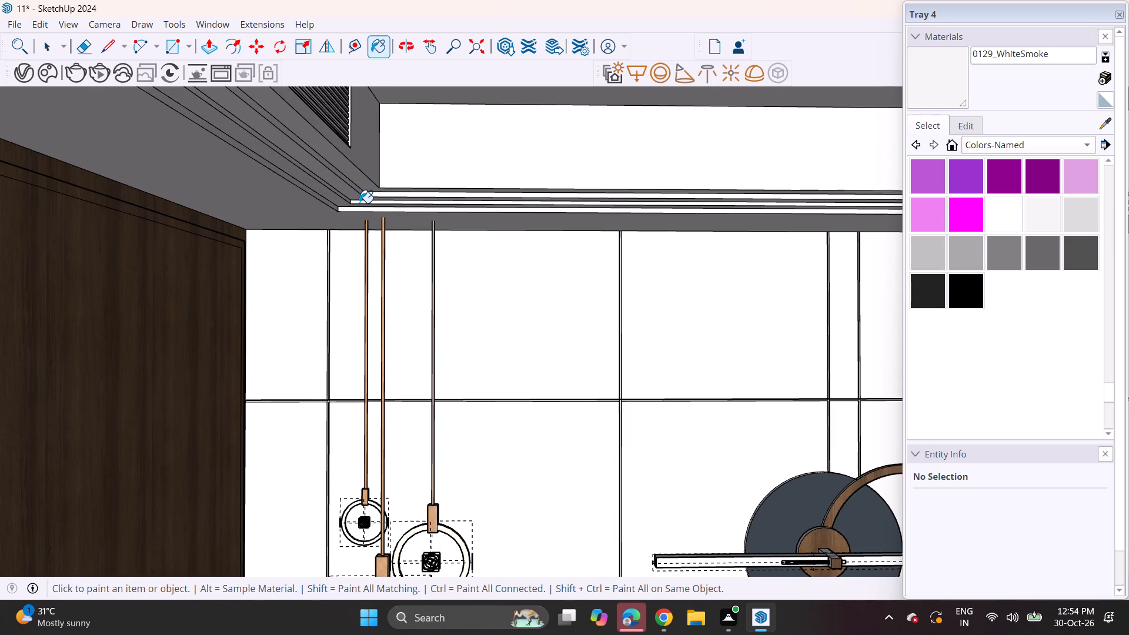
click(360, 203)
click(365, 205)
click(362, 202)
click(345, 199)
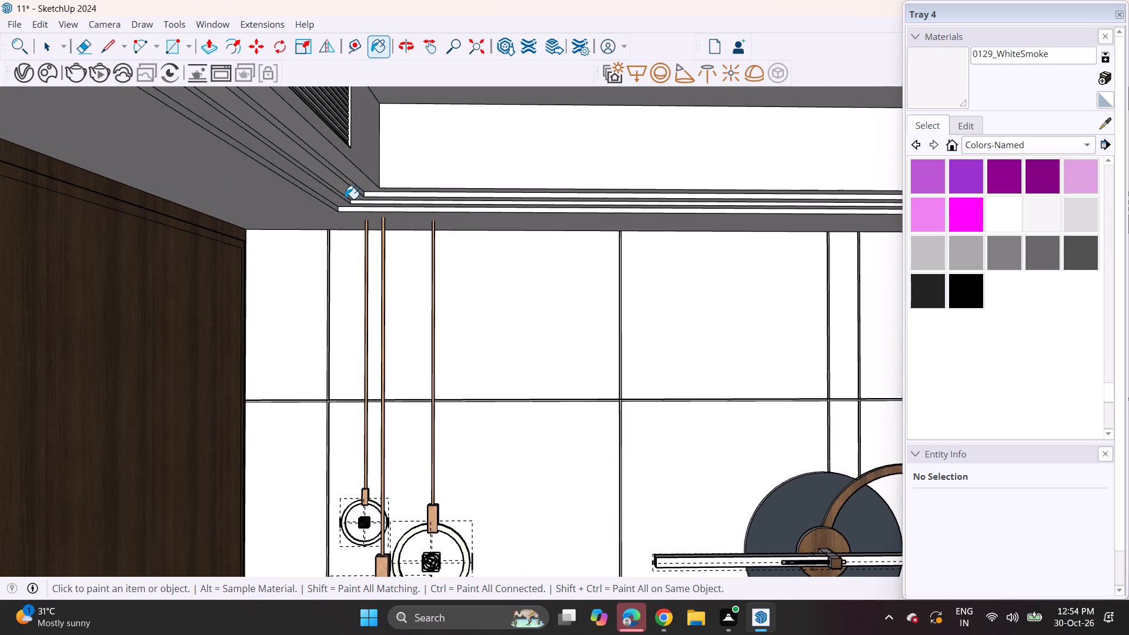
click(345, 195)
click(365, 199)
click(377, 192)
click(375, 195)
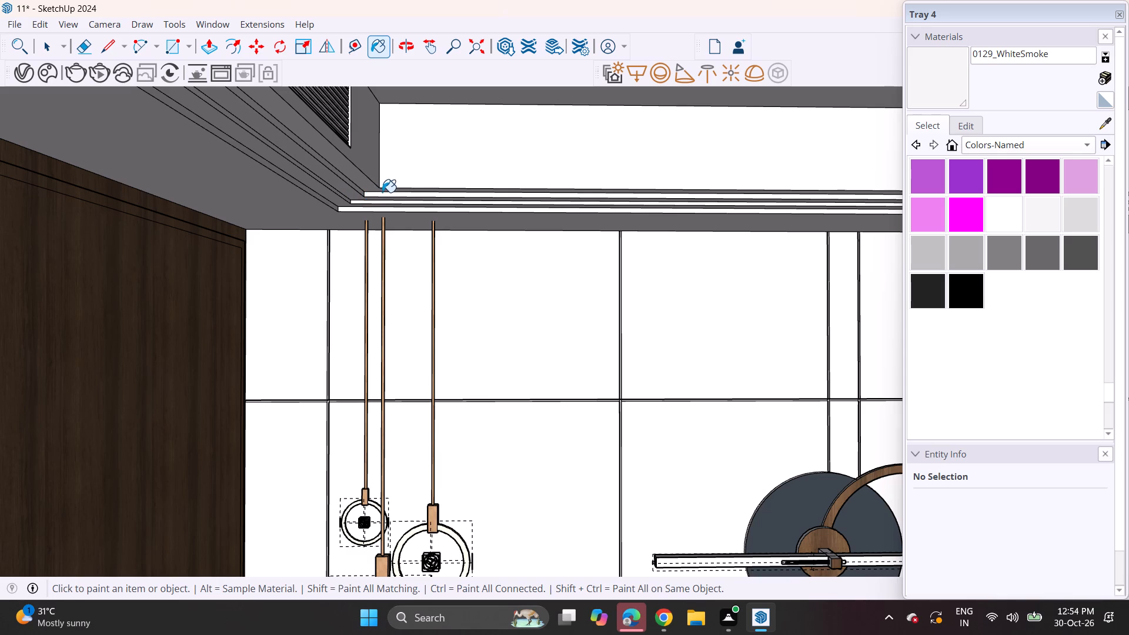
click(384, 192)
click(404, 174)
Paint the wall panels behind the bed and beside the slatted panel with the 0030_OldLace colour.
scroll(386, 187, down, 12)
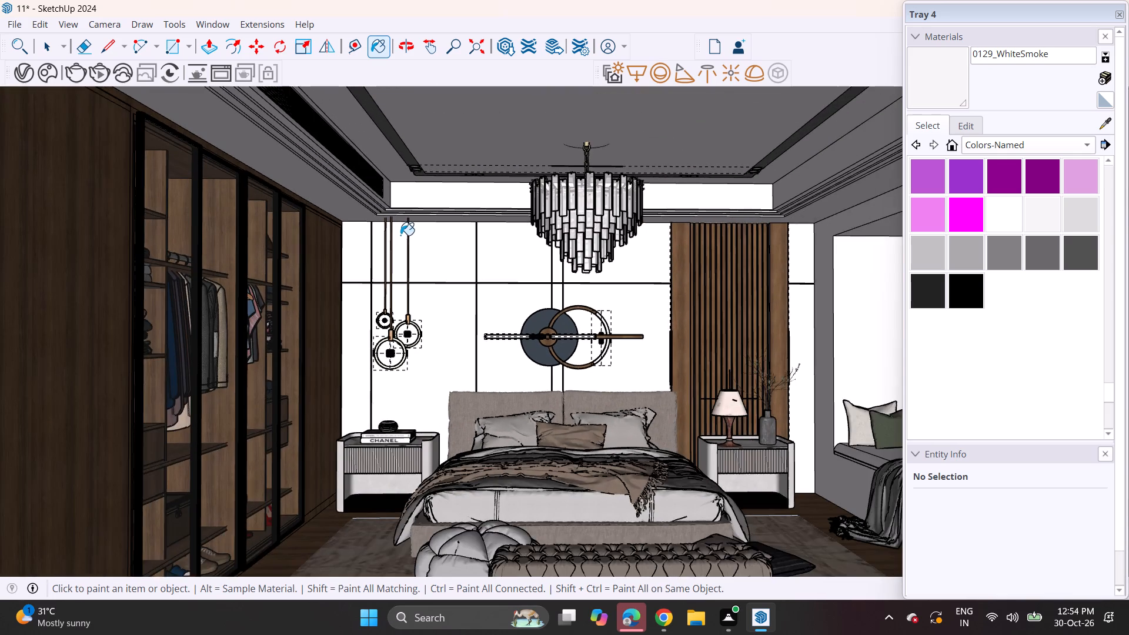
scroll(406, 243, down, 2)
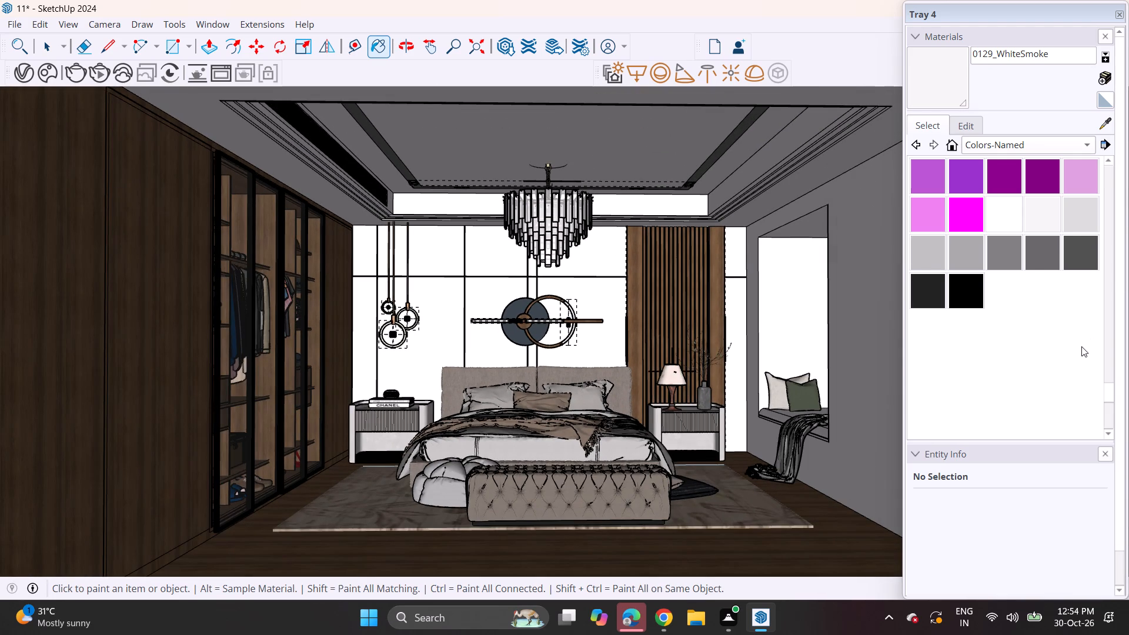
scroll(1086, 365, up, 6)
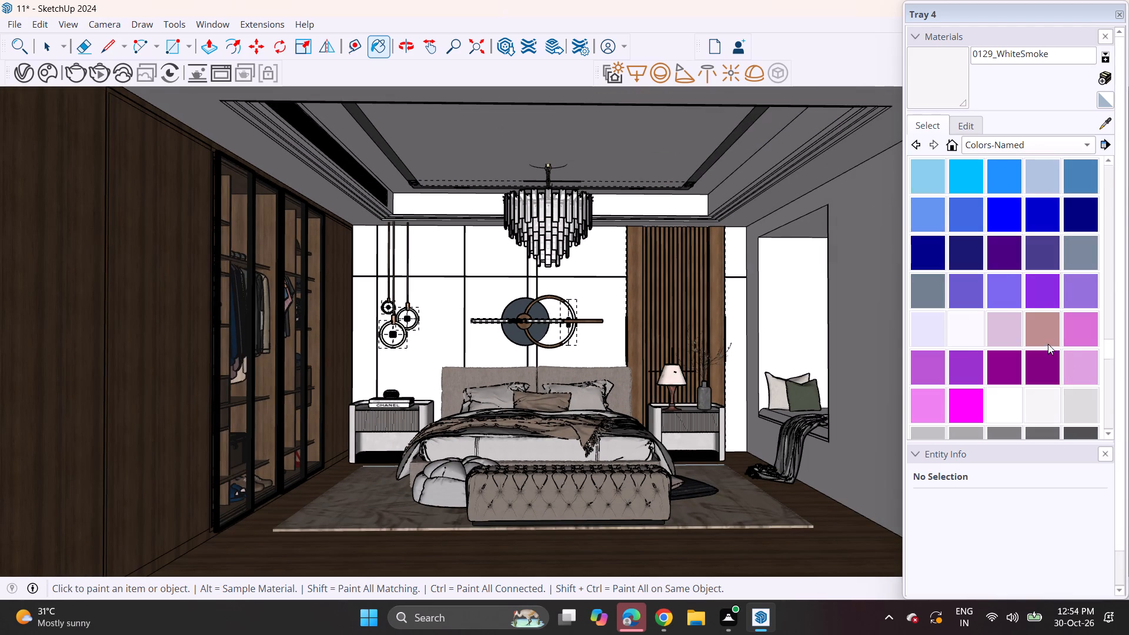
scroll(1048, 344, up, 15)
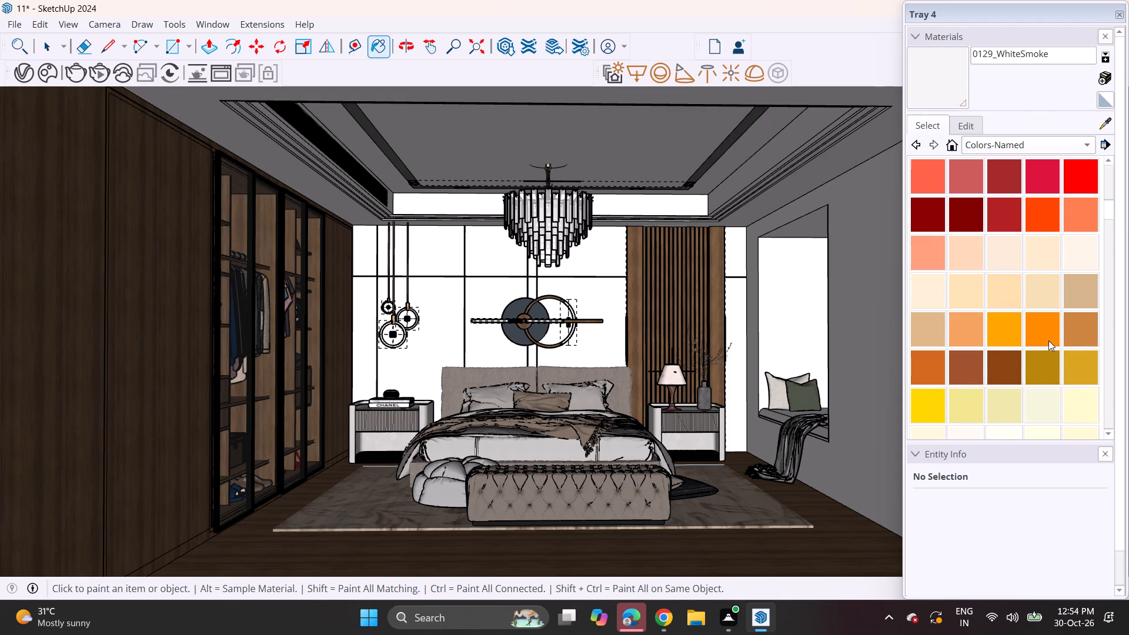
scroll(1049, 340, up, 1)
click(1080, 294)
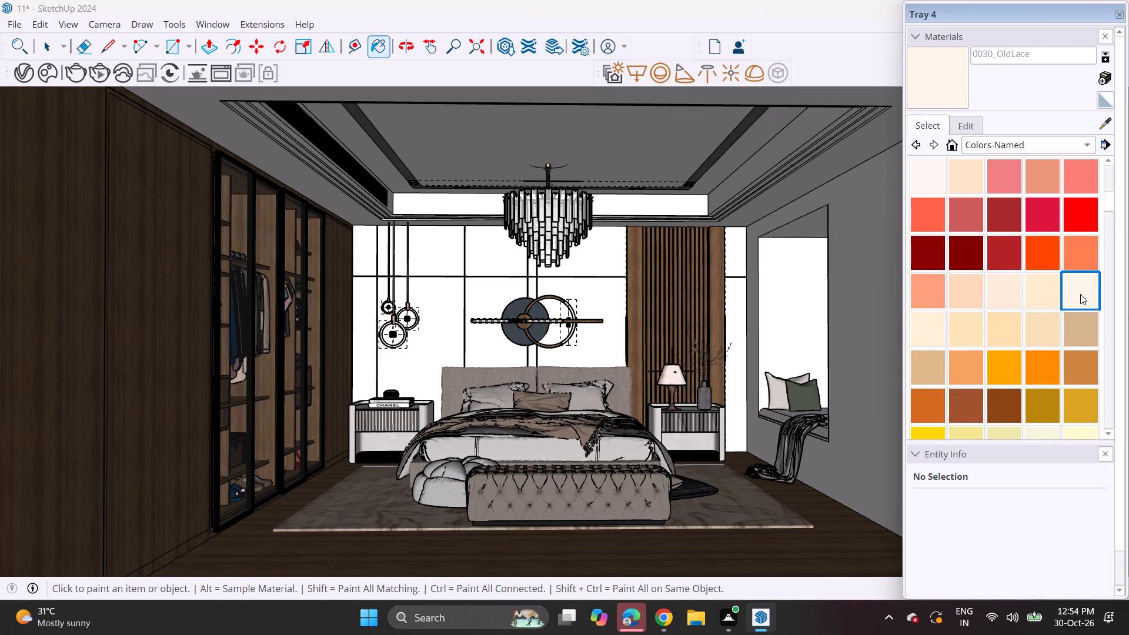
click(366, 297)
click(431, 298)
click(431, 268)
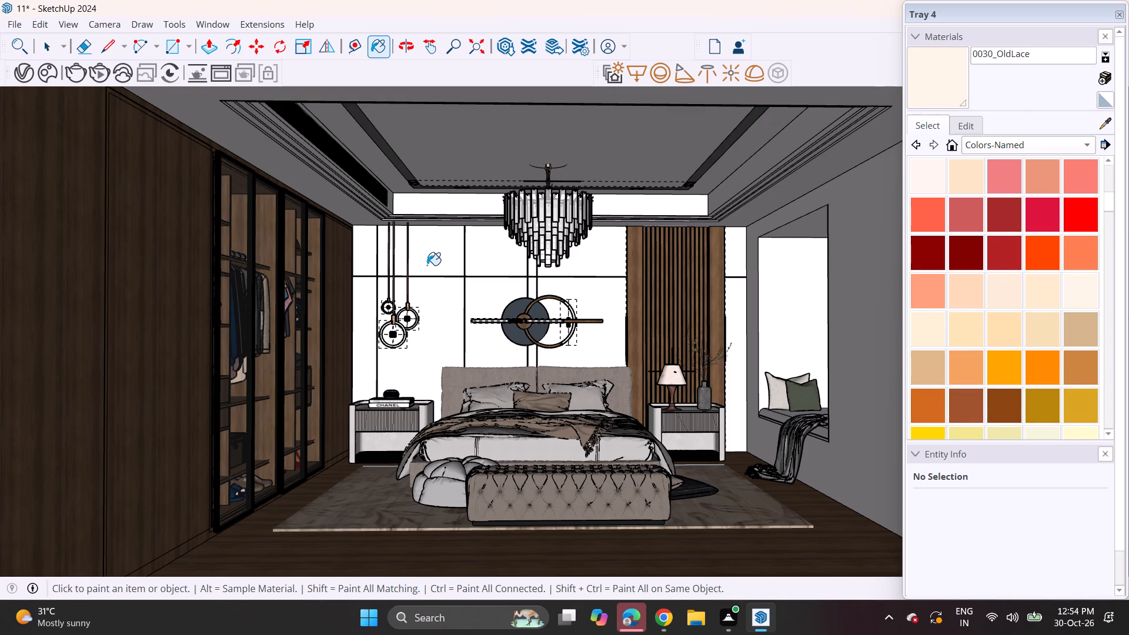
click(368, 260)
click(463, 256)
click(474, 282)
click(577, 259)
click(583, 294)
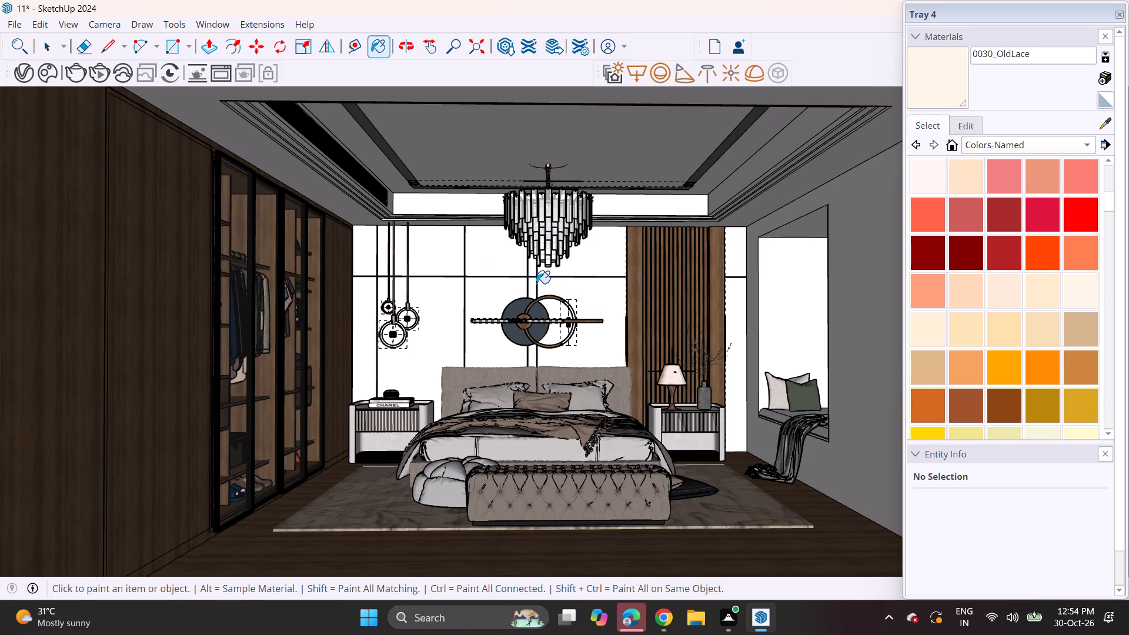
click(534, 282)
click(530, 269)
click(777, 287)
click(733, 252)
click(733, 310)
Paint the window wall, the window recess and the window seat faces with 0030_OldLace.
click(811, 205)
click(860, 252)
click(787, 333)
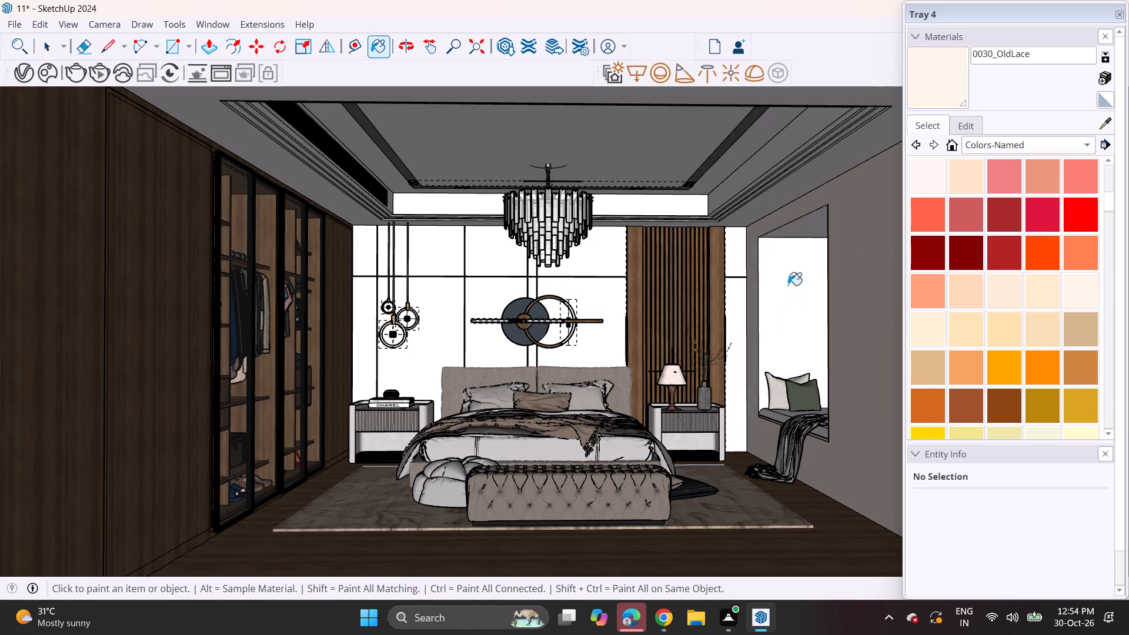
click(809, 232)
click(783, 352)
click(780, 434)
click(781, 419)
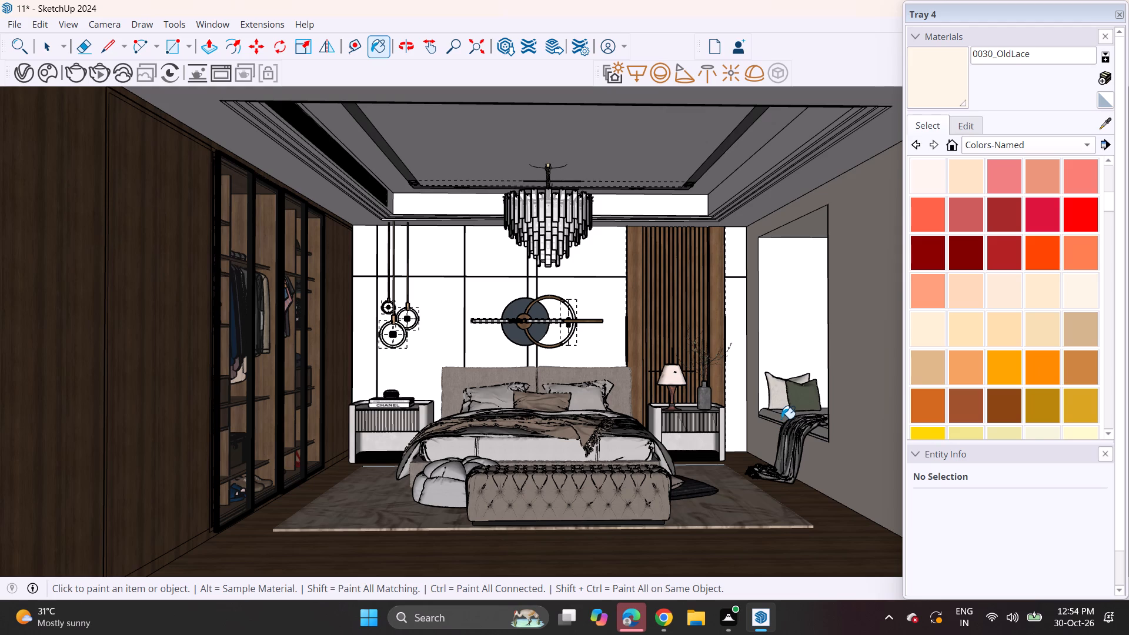
click(787, 416)
click(791, 415)
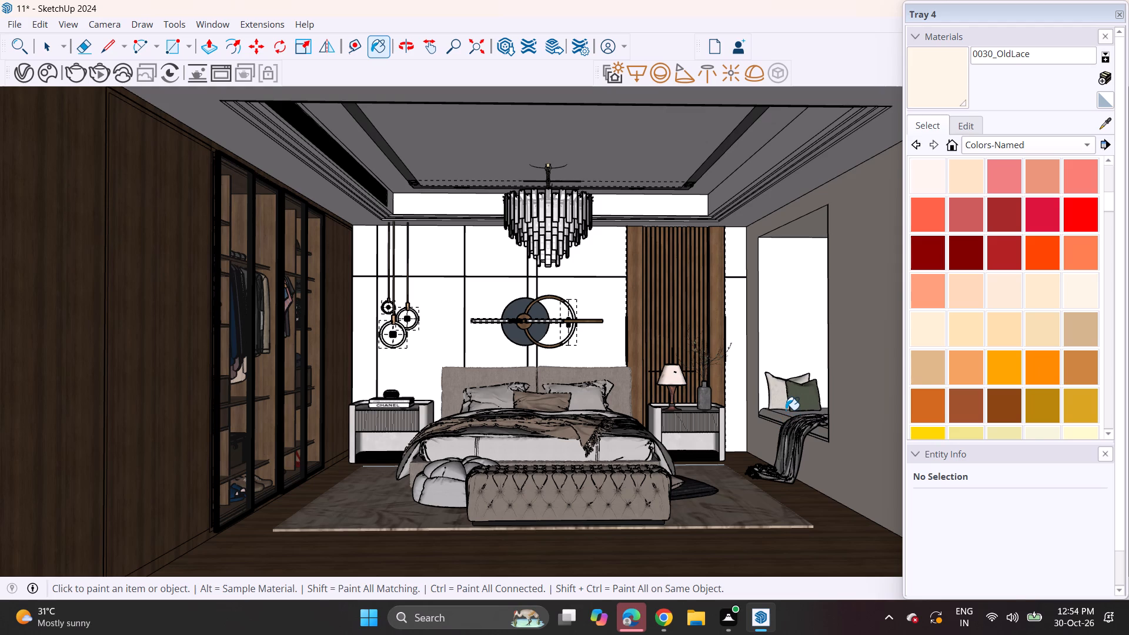
click(786, 410)
click(788, 410)
key(space)
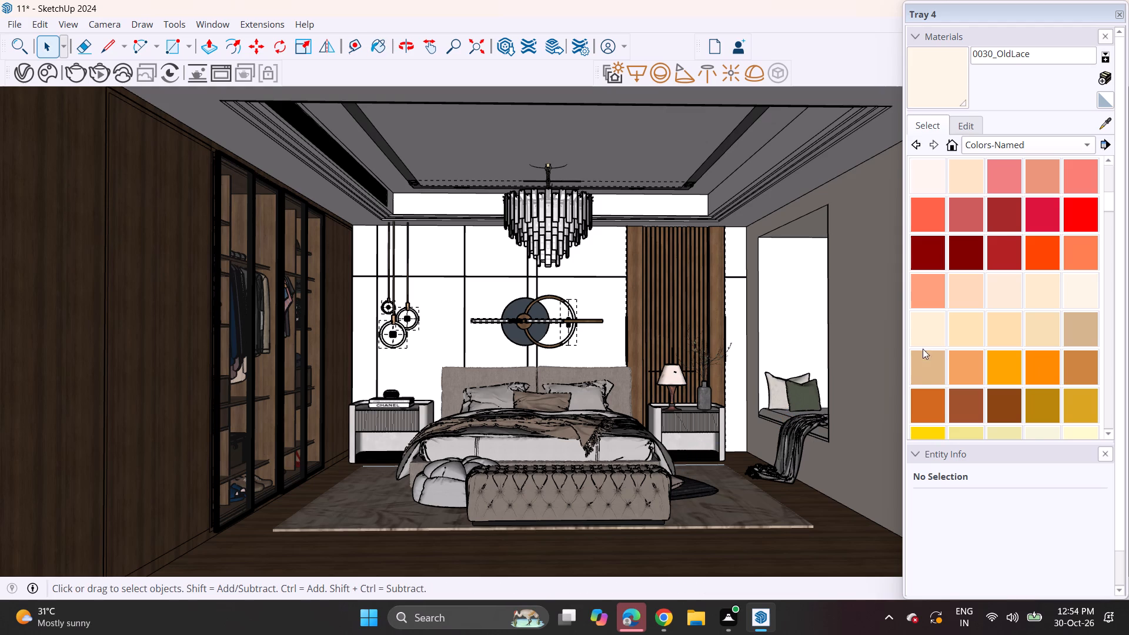
Sample the wardrobe's noyer1 wood material and brighten its colour to a lighter brown.
click(1107, 129)
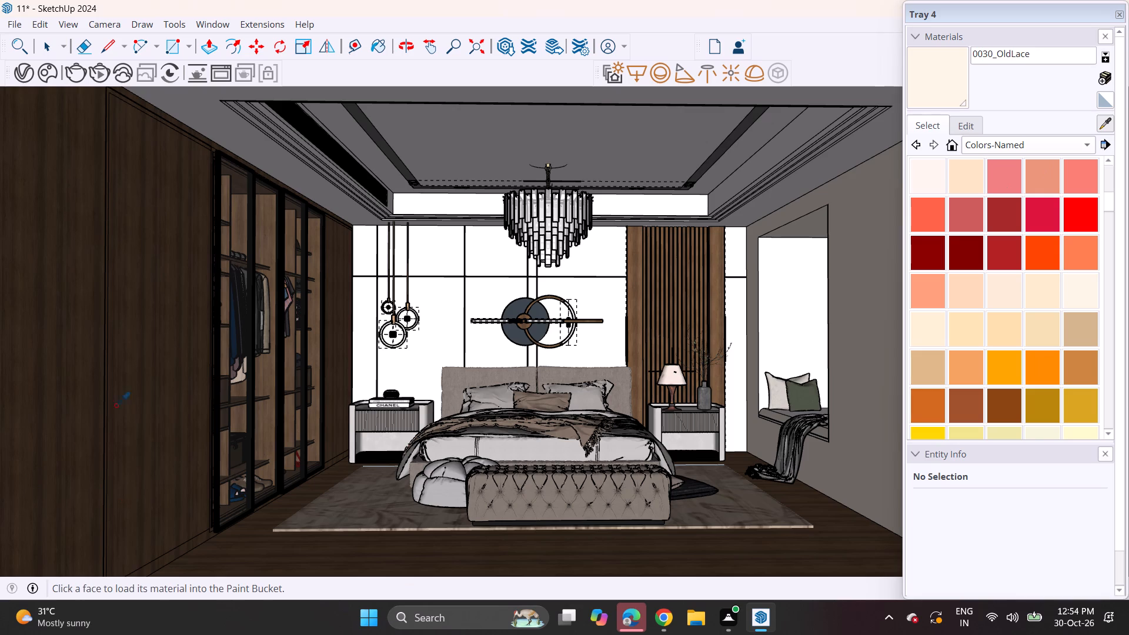
click(161, 365)
click(960, 122)
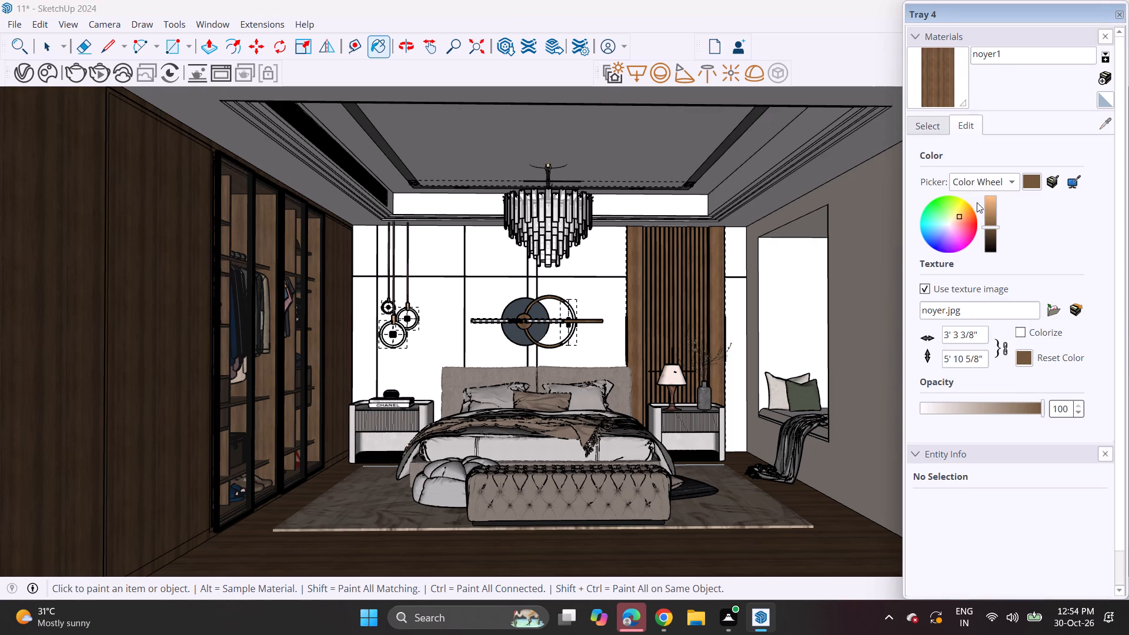
click(989, 220)
click(993, 218)
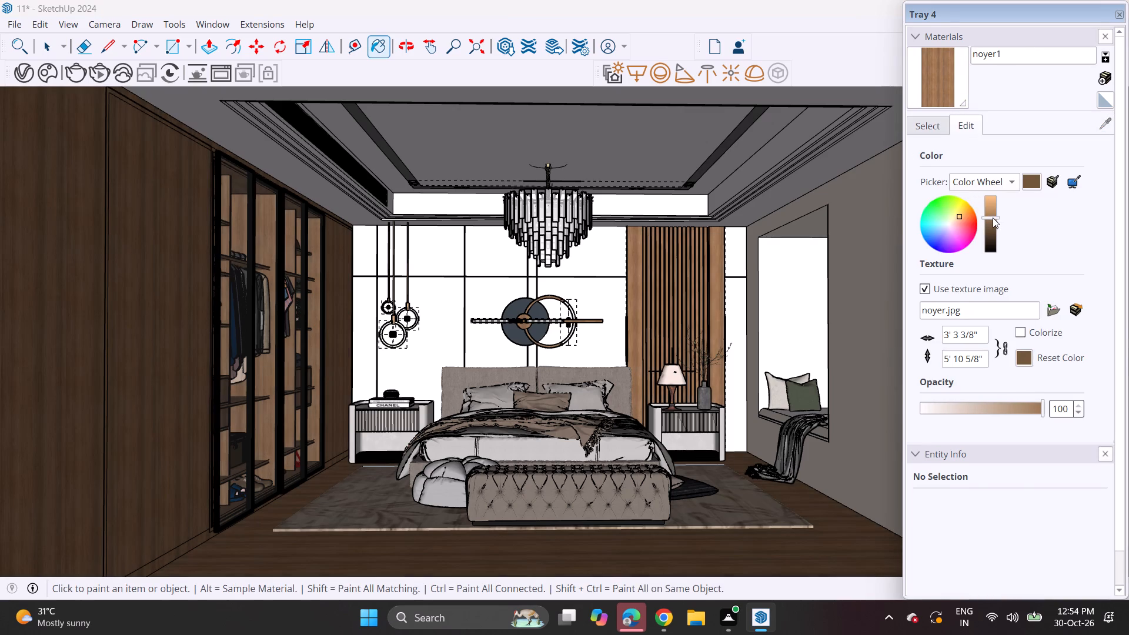
click(993, 212)
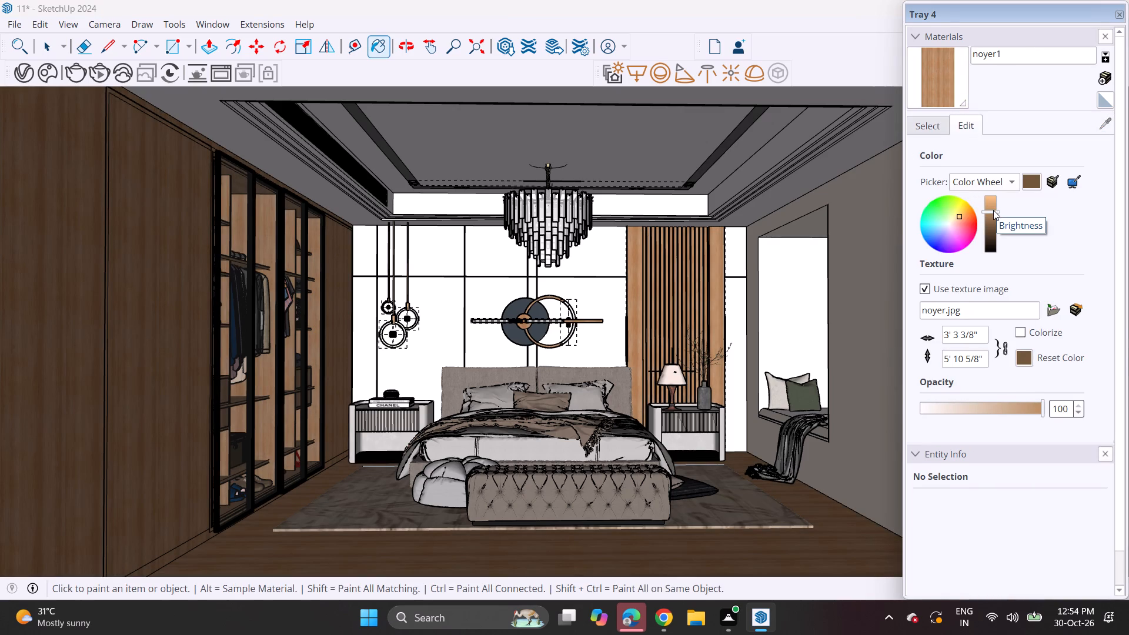
In the V-Ray render settings, raise the render quality to High+.
click(19, 86)
click(27, 72)
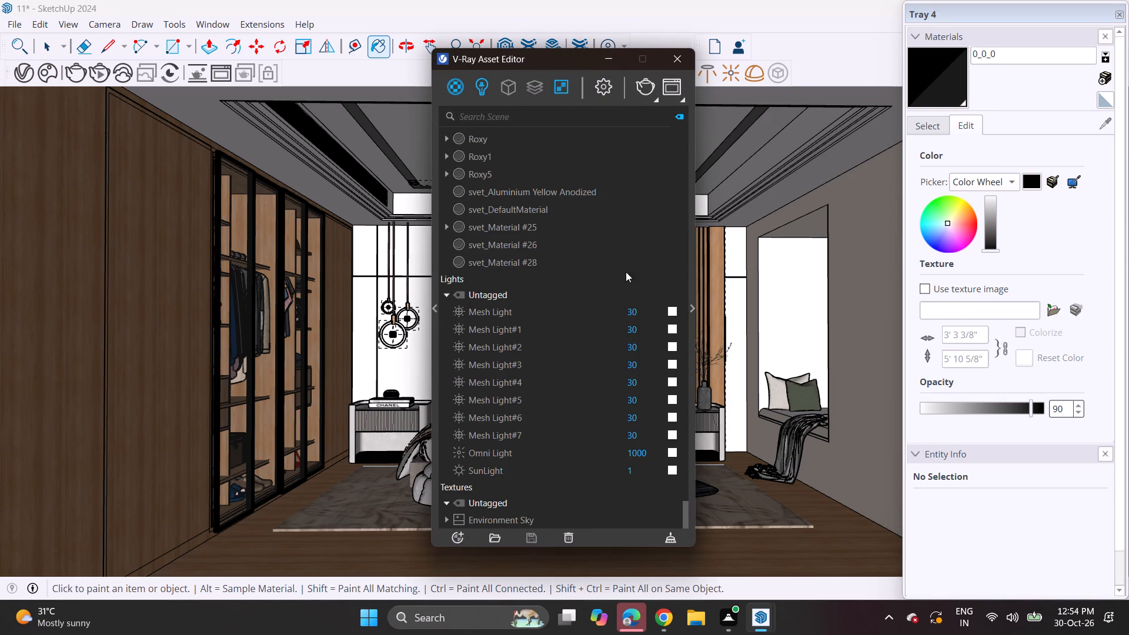
click(609, 83)
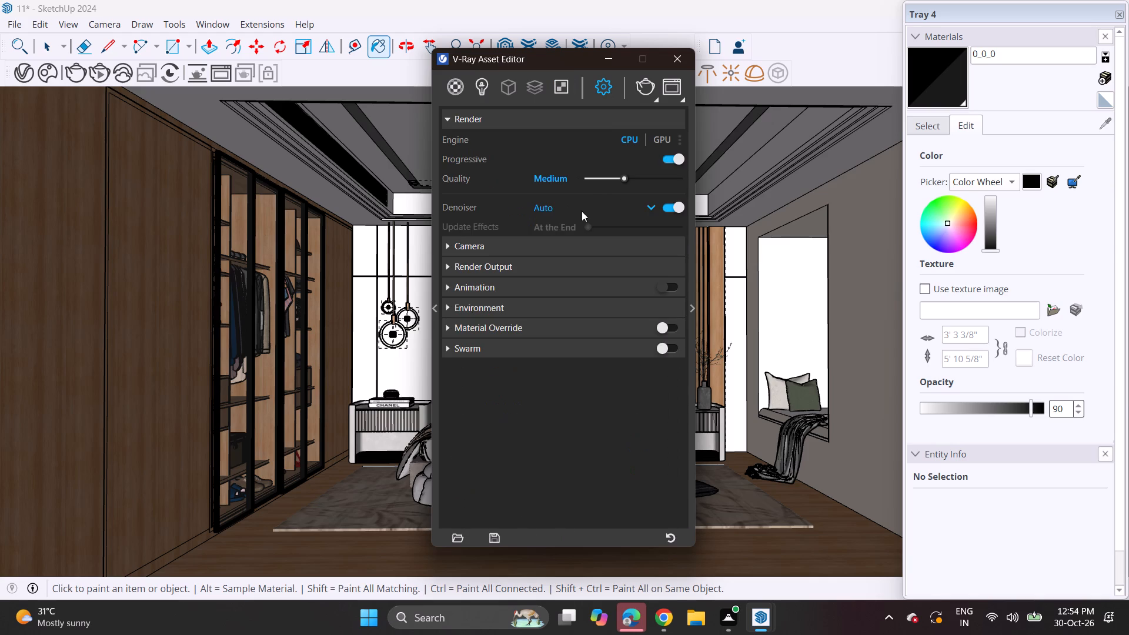
click(660, 177)
drag(674, 173, 702, 173)
click(683, 175)
click(684, 177)
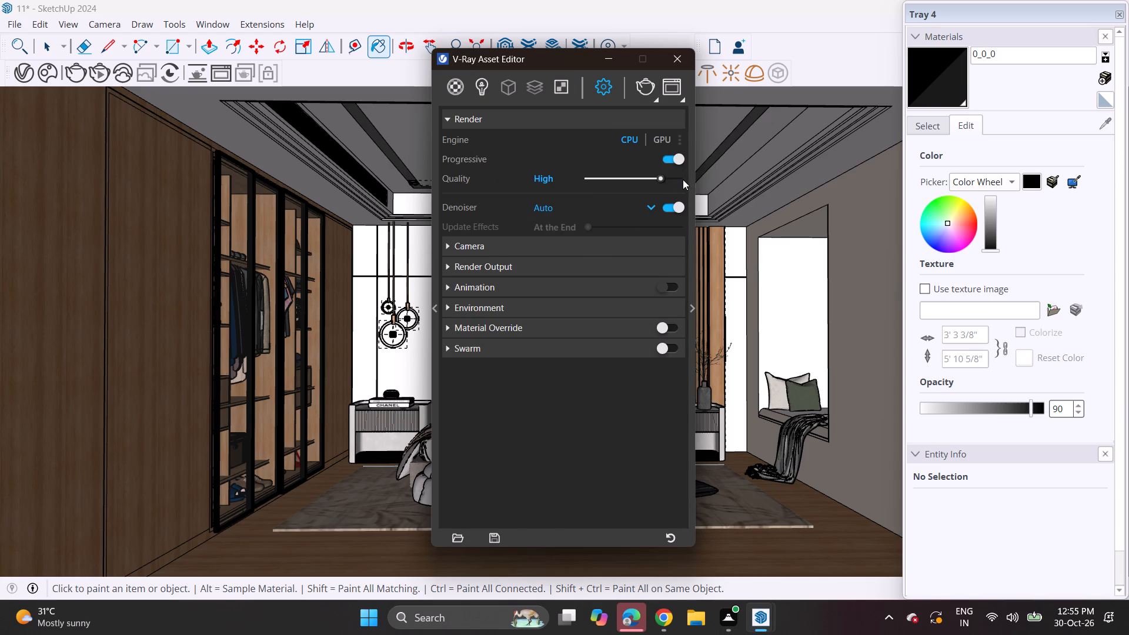
click(683, 179)
click(656, 183)
drag(660, 180, 687, 184)
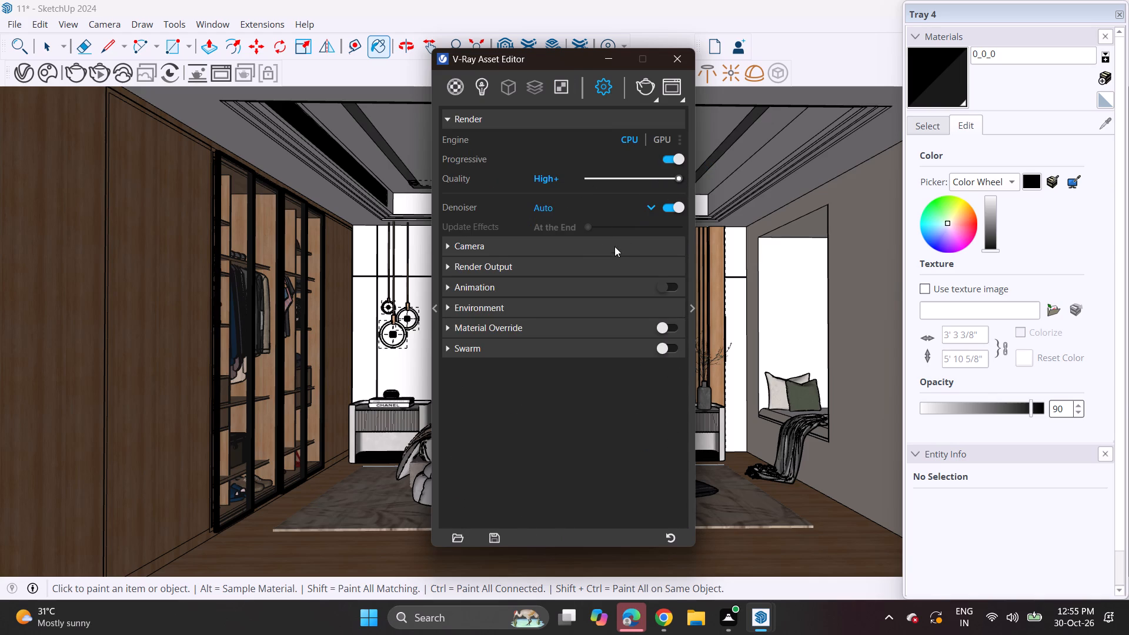
Set the V-Ray camera's exposure value (EV) to 14.
click(608, 251)
click(564, 336)
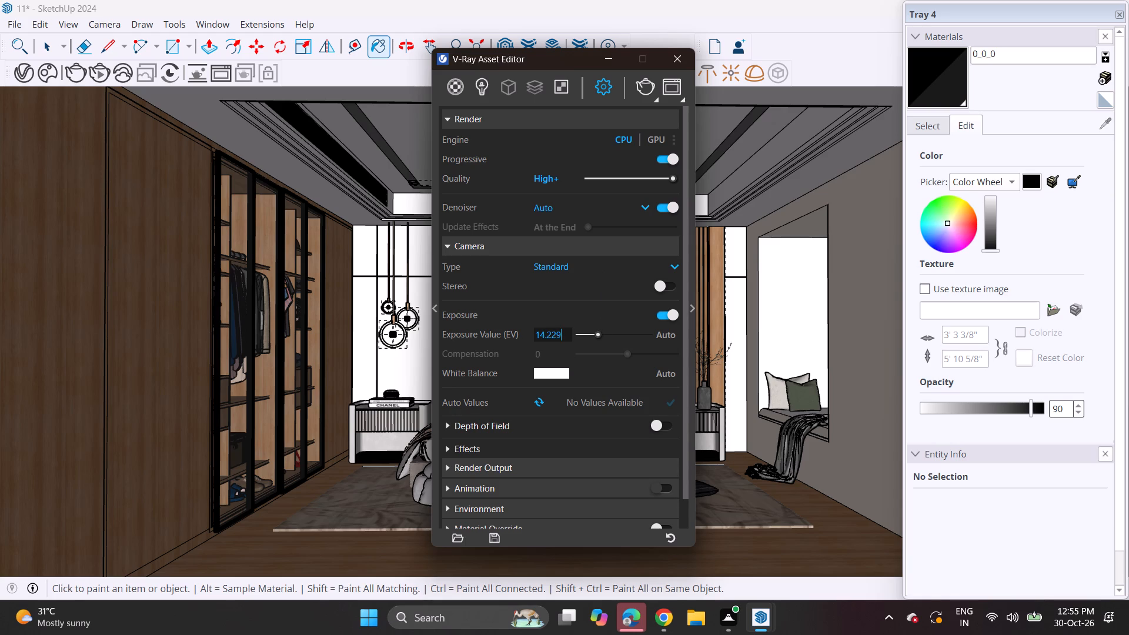
key(BackSpace)
key(BackSpace)
key(BackSpace)
key(BackSpace)
key(Return)
Configure the render output with a 4:3 Picture aspect ratio, safe frame enabled and an image width of 800.
scroll(577, 393, down, 5)
click(542, 429)
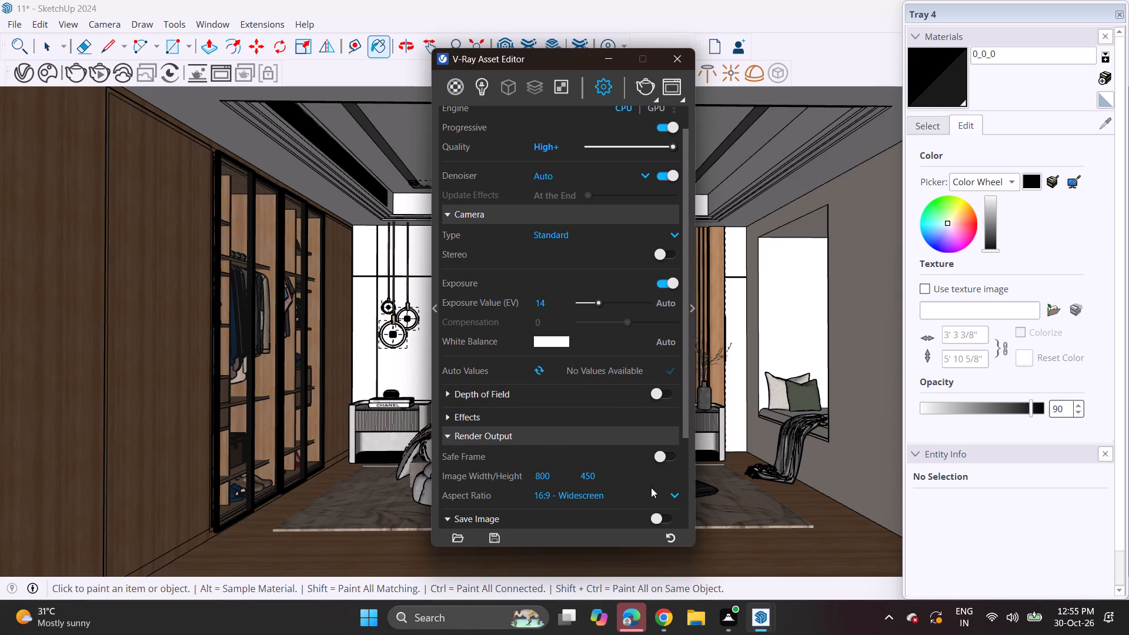
click(674, 499)
click(589, 397)
click(666, 456)
click(557, 480)
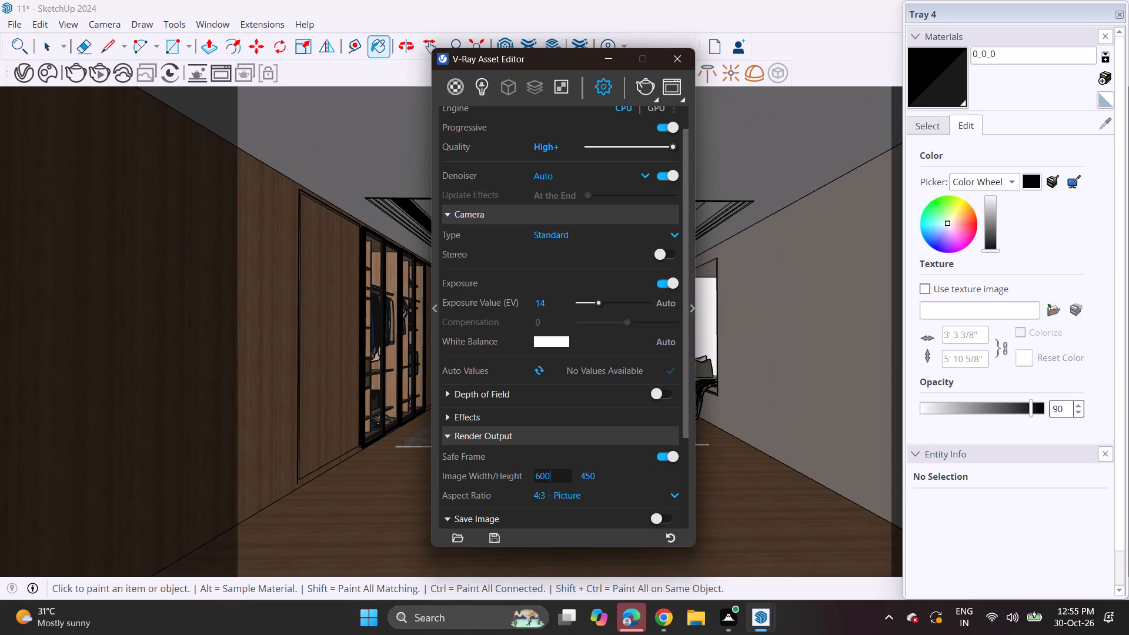
key(BackSpace)
key(BackSpace)
key(BackSpace)
key(BackSpace)
text(800)
key(Return)
Set the global illumination primary rays to Irradiance map (deprecated) in the advanced render settings.
scroll(563, 482, down, 6)
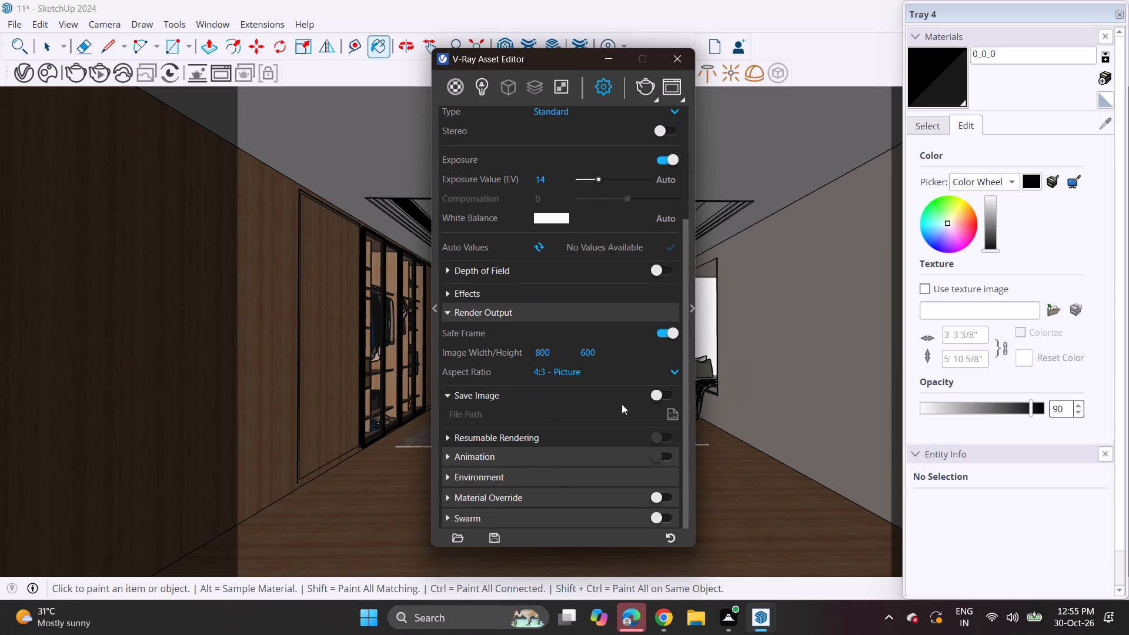
click(690, 330)
click(724, 350)
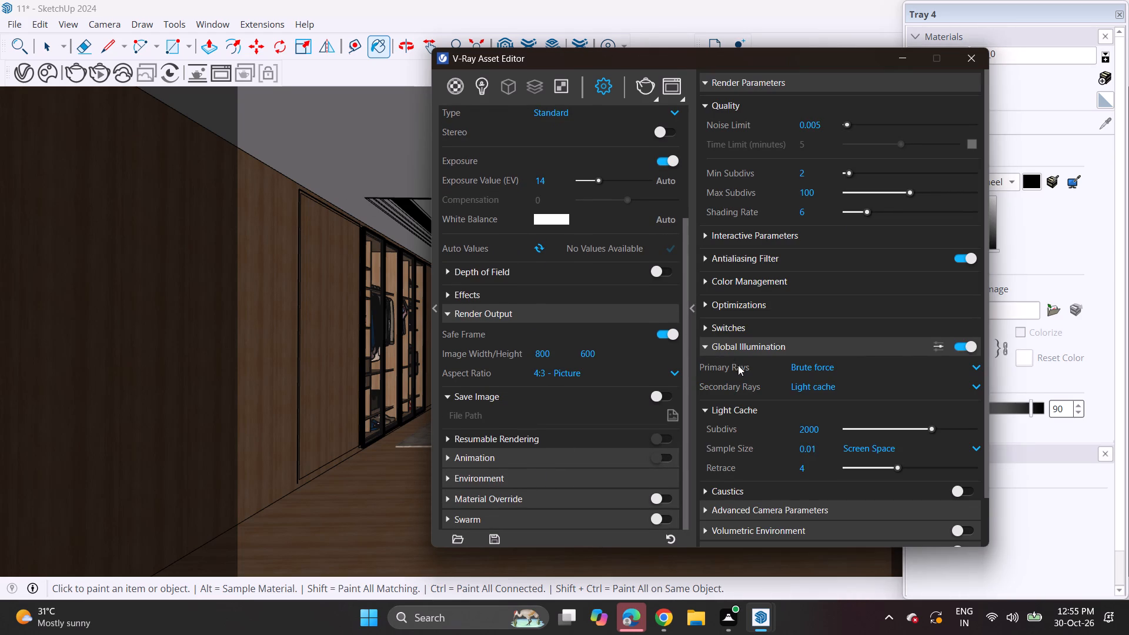
click(840, 366)
click(827, 388)
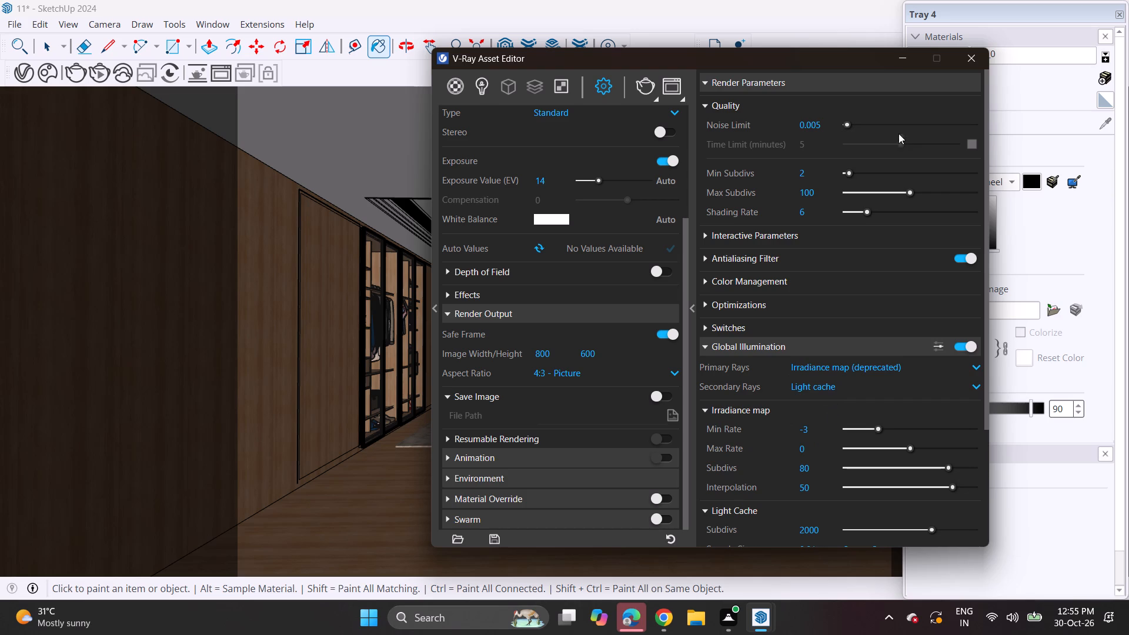
Set the render quality noise limit to 0.006 and put the V-Ray Asset Editor away.
click(830, 122)
key(BackSpace)
key(6)
key(Return)
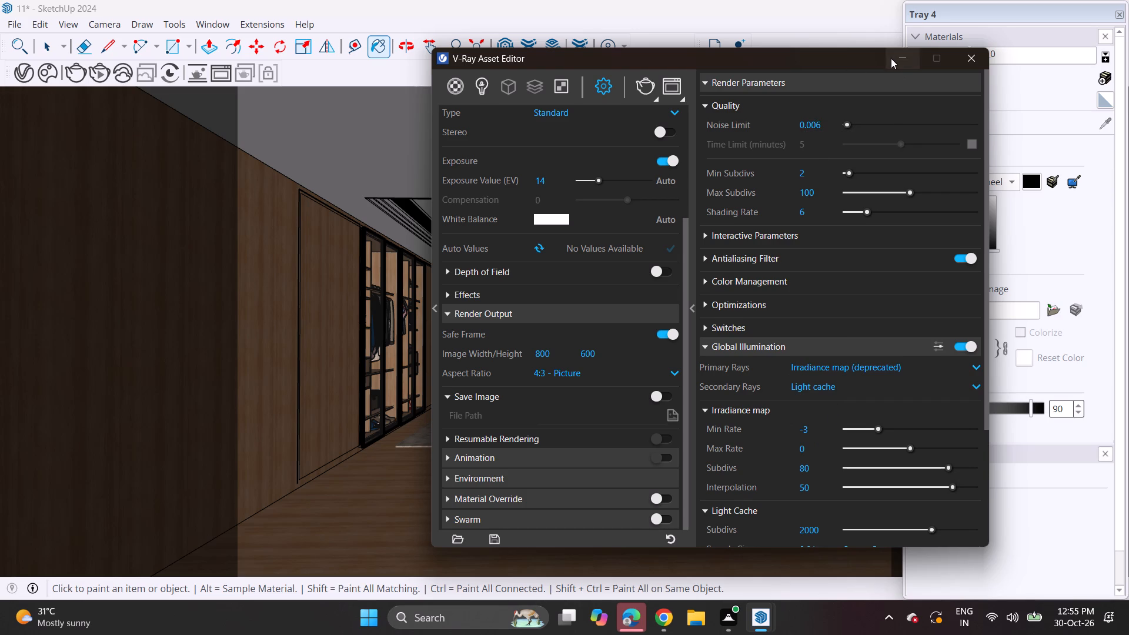
click(891, 58)
Reframe the bedroom view within the safe frame so the bed, open wardrobe and window seat fill the shot.
scroll(587, 369, up, 3)
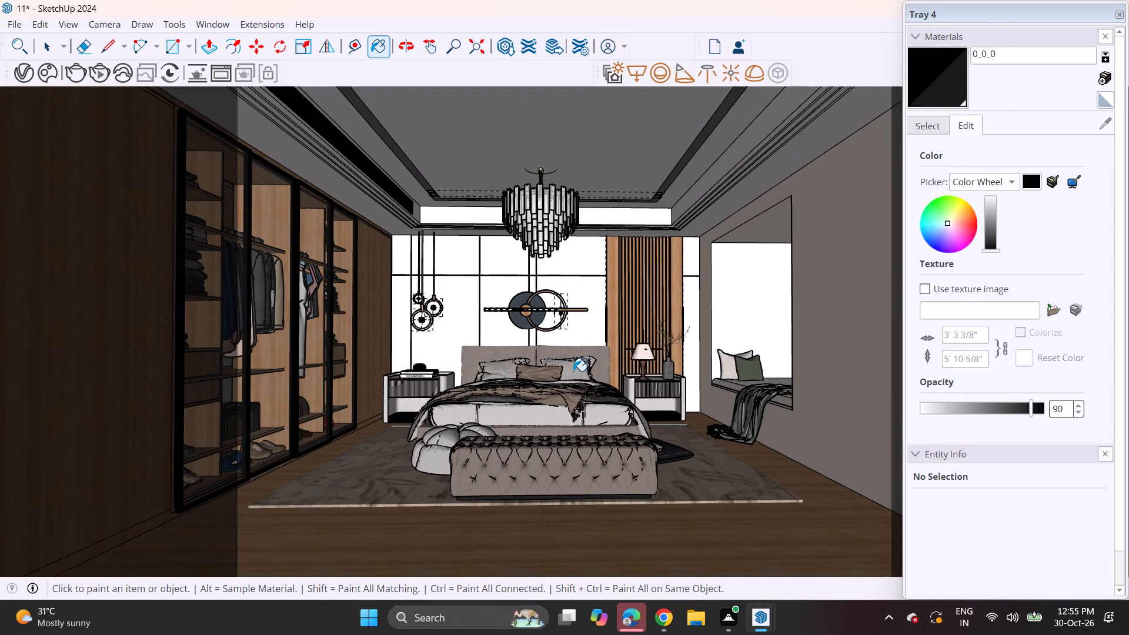
shift+middle_drag(592, 386, 634, 384)
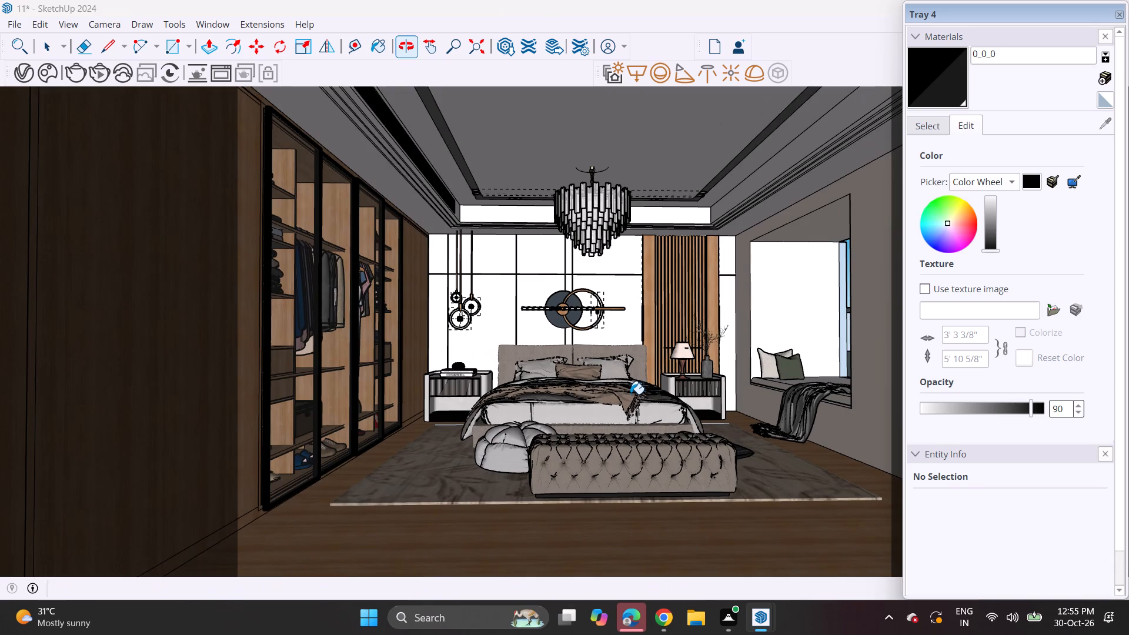
scroll(630, 394, up, 2)
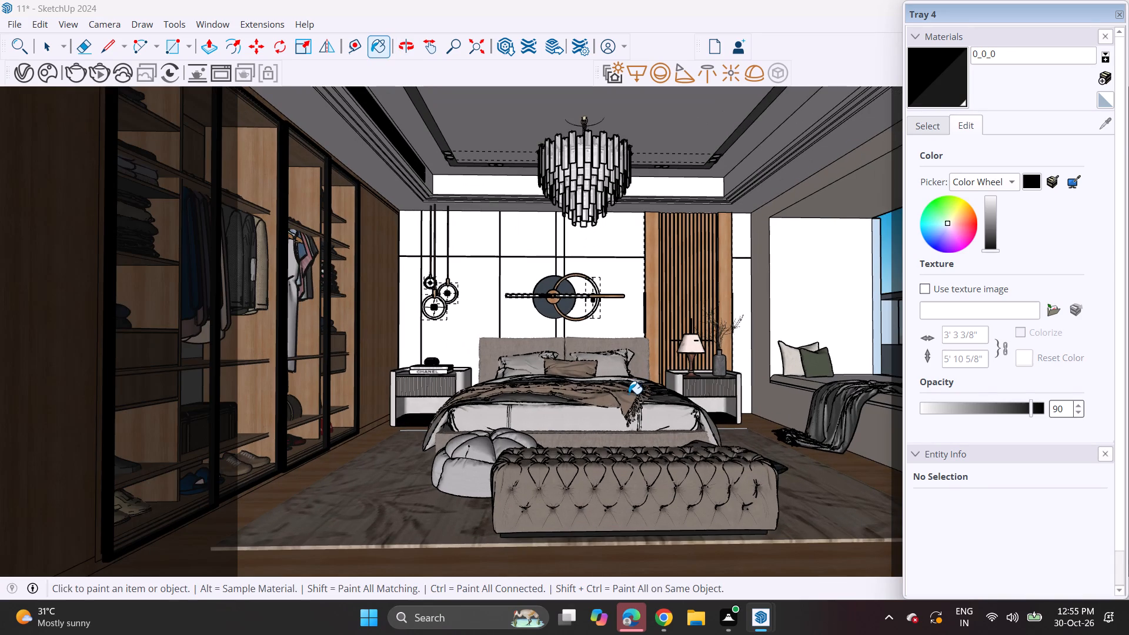
scroll(627, 394, up, 1)
scroll(626, 393, down, 2)
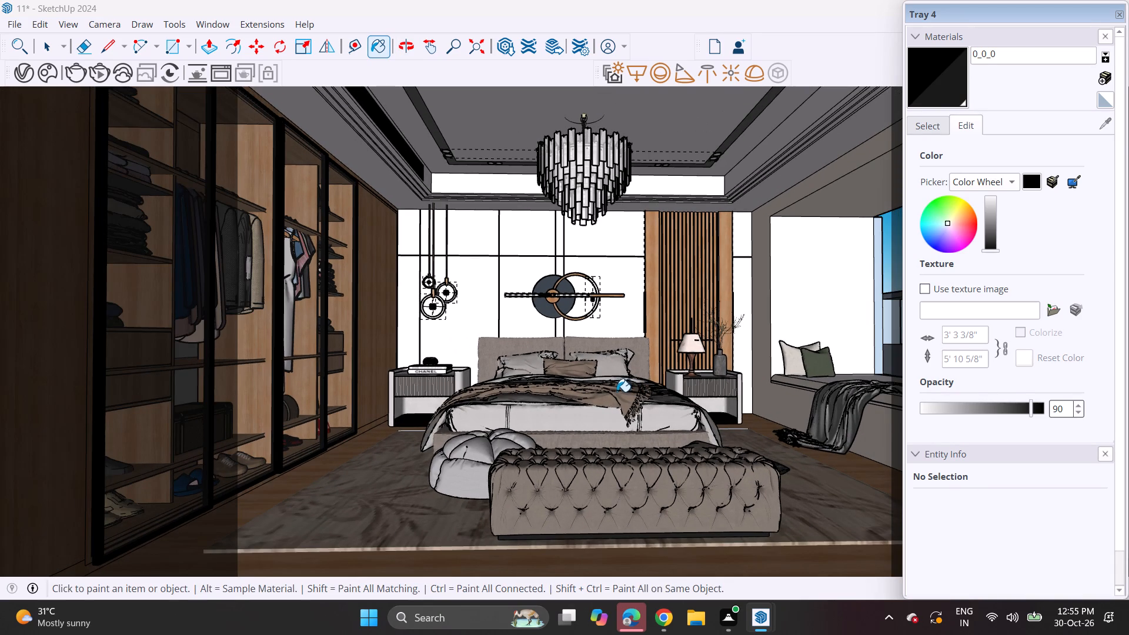
Switch to 3D Warehouse in Chrome and search the models for "wardrobe handle".
click(666, 625)
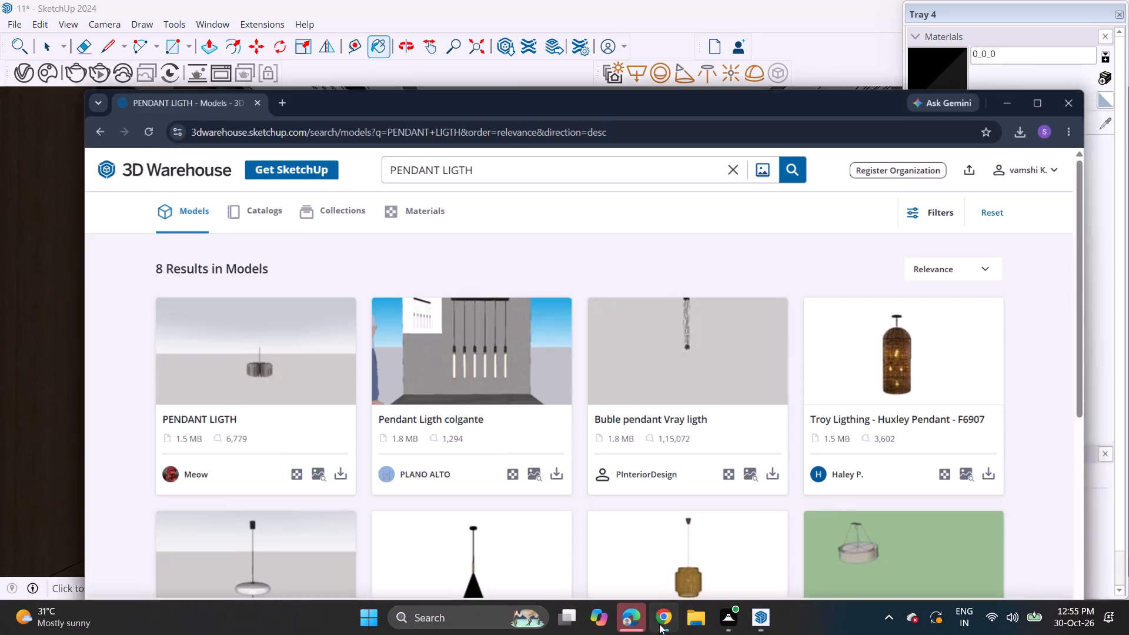
click(741, 131)
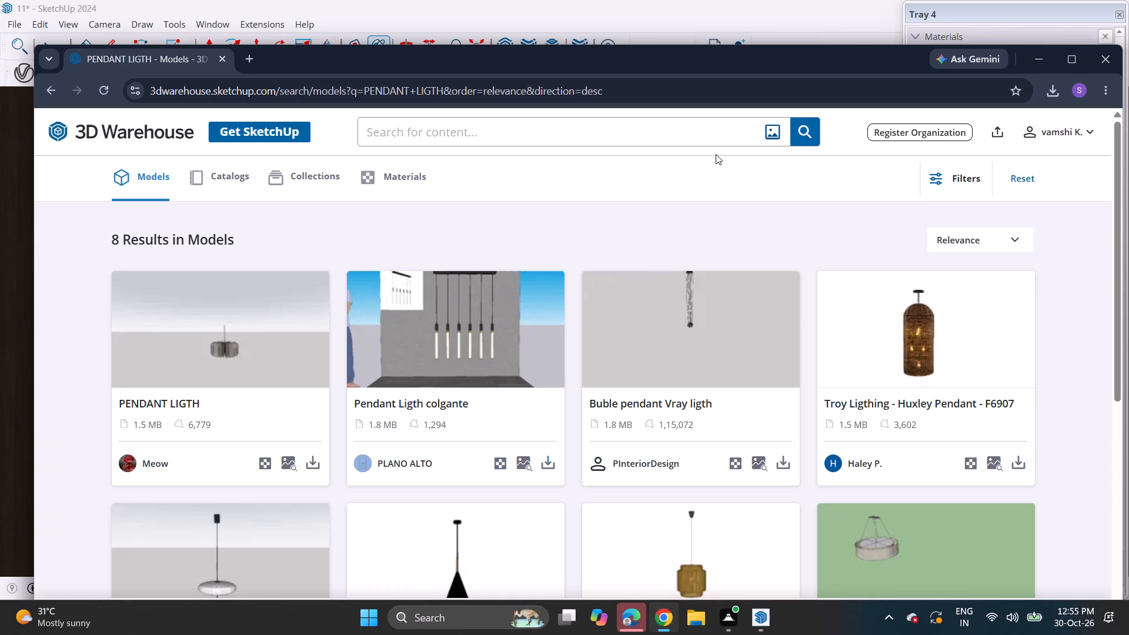
text(wa)
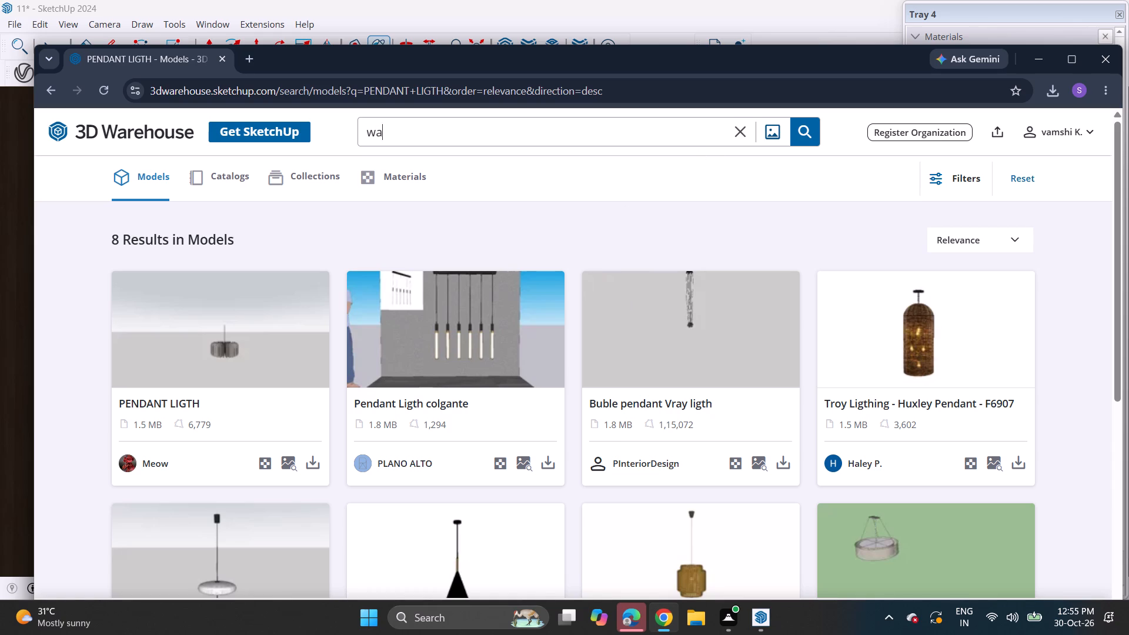
text(rd)
text(robe)
key(space)
text(handle)
key(Return)
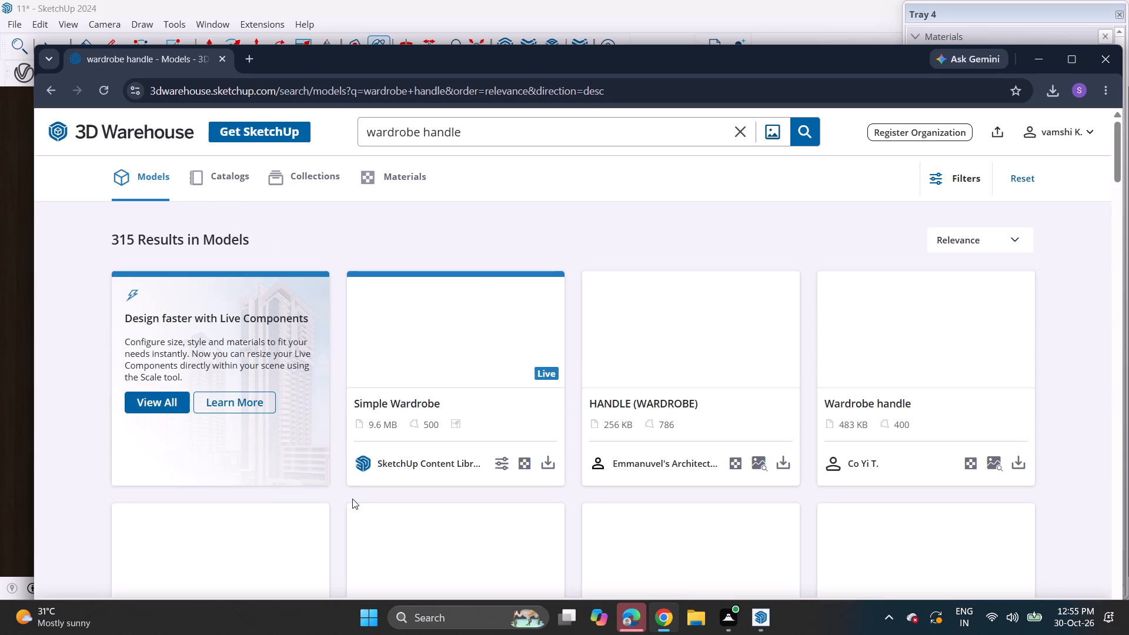
Find the Шкаф wardrobe model with long wooden handles among the wardrobe handle results and download it.
scroll(446, 508, down, 6)
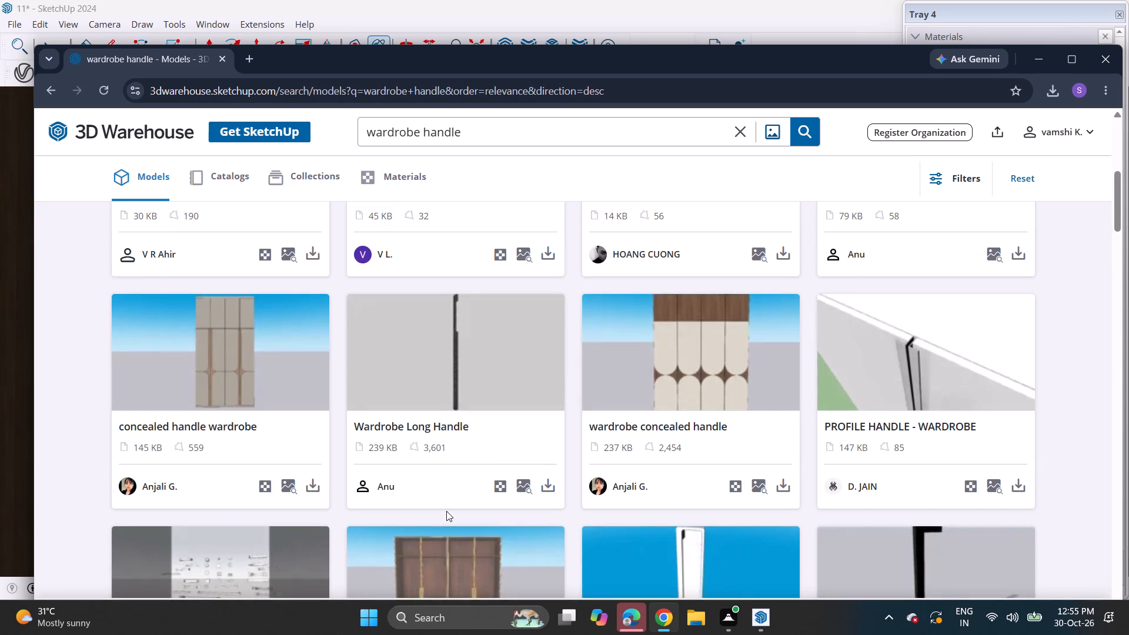
scroll(446, 511, down, 4)
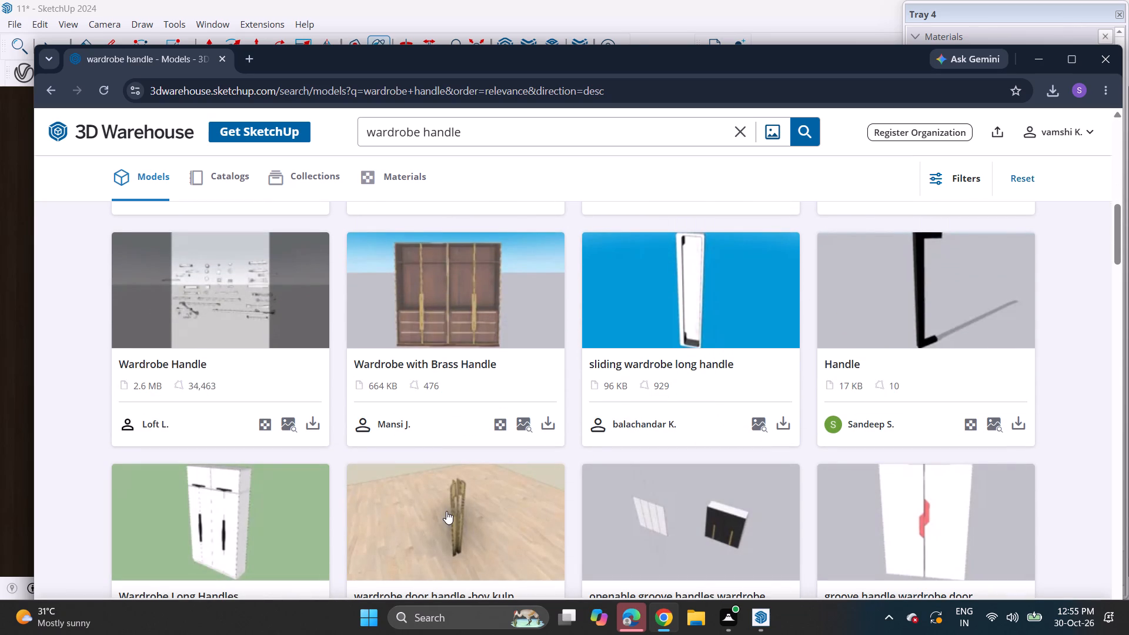
scroll(446, 511, down, 2)
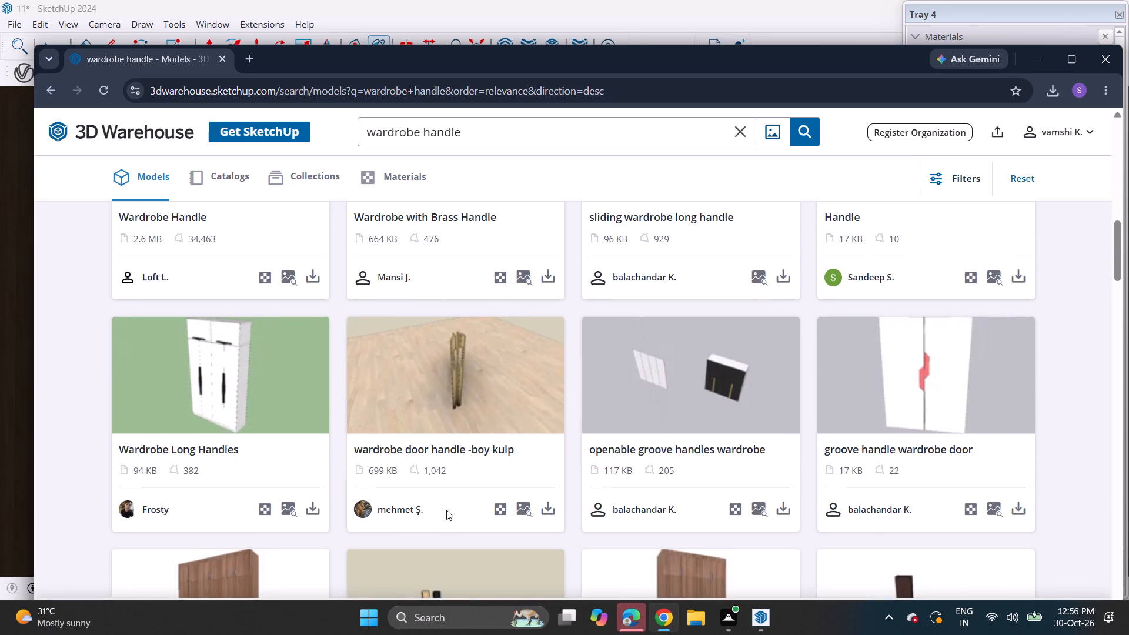
scroll(446, 510, down, 6)
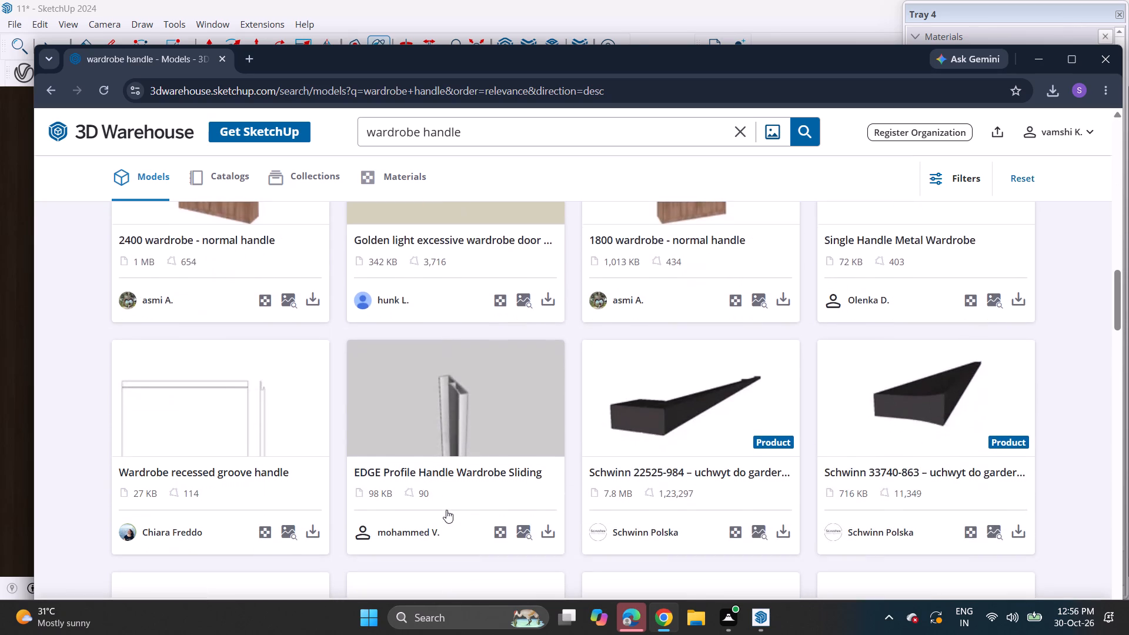
scroll(446, 510, down, 6)
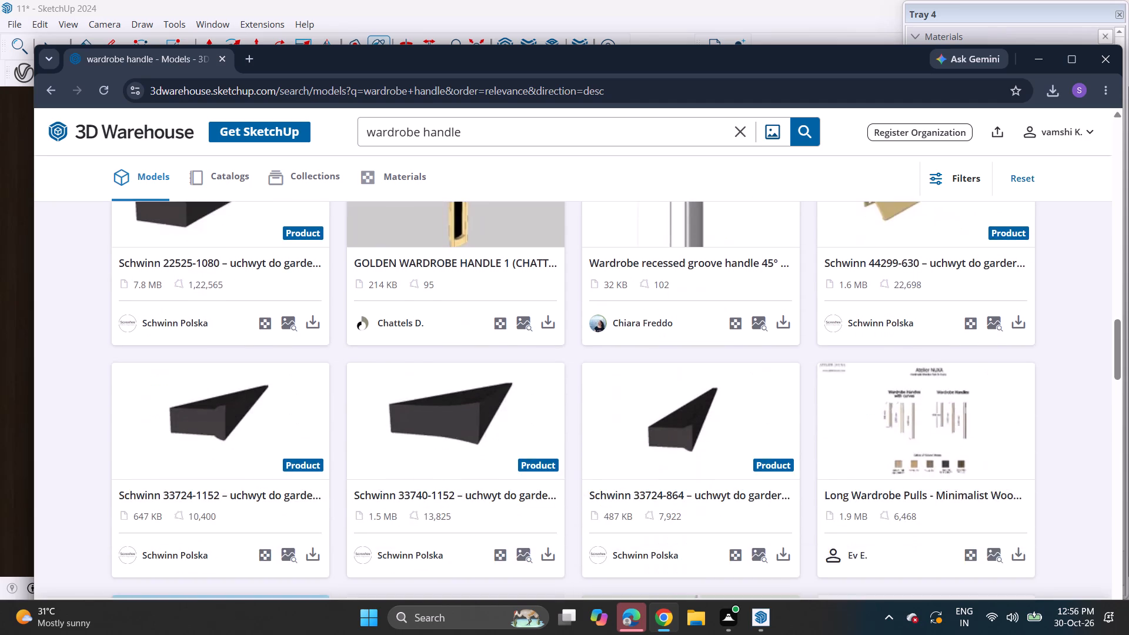
scroll(446, 510, down, 6)
scroll(446, 510, up, 1)
scroll(446, 510, down, 2)
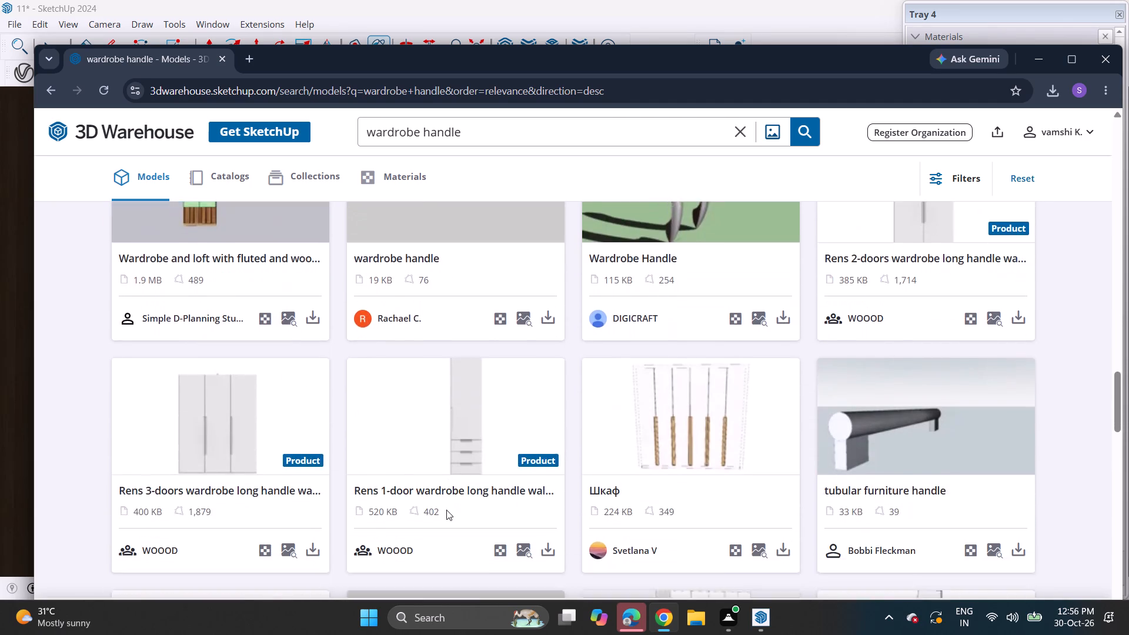
scroll(446, 510, down, 2)
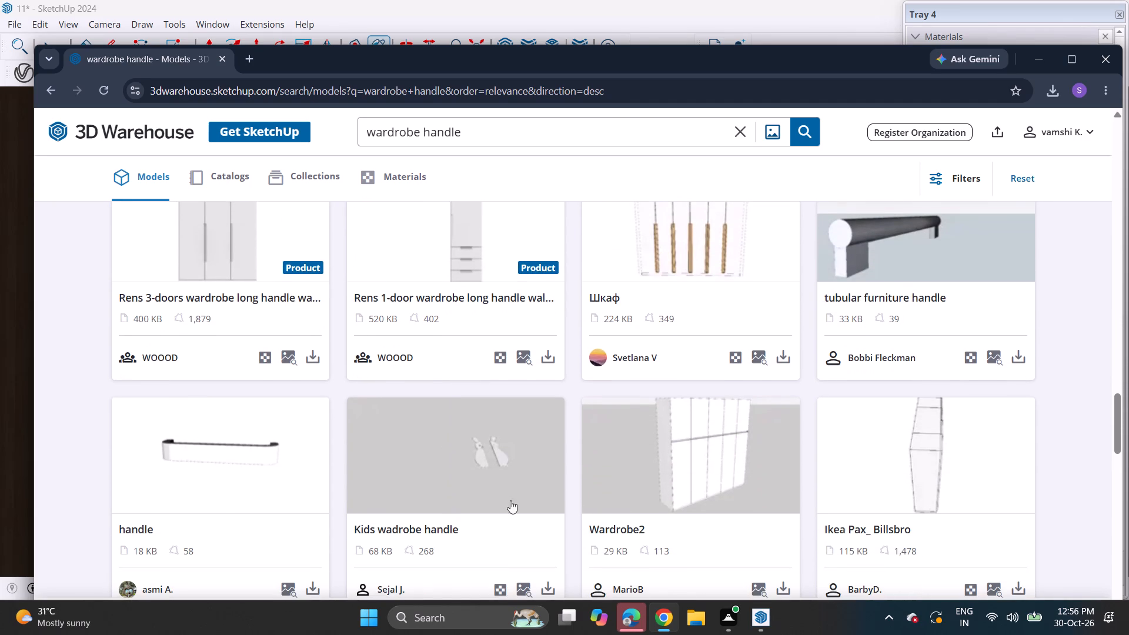
click(784, 357)
click(794, 385)
Look through the remaining wardrobe handle results, including the additional models, for other suitable handle designs.
scroll(715, 392, down, 3)
scroll(654, 419, down, 6)
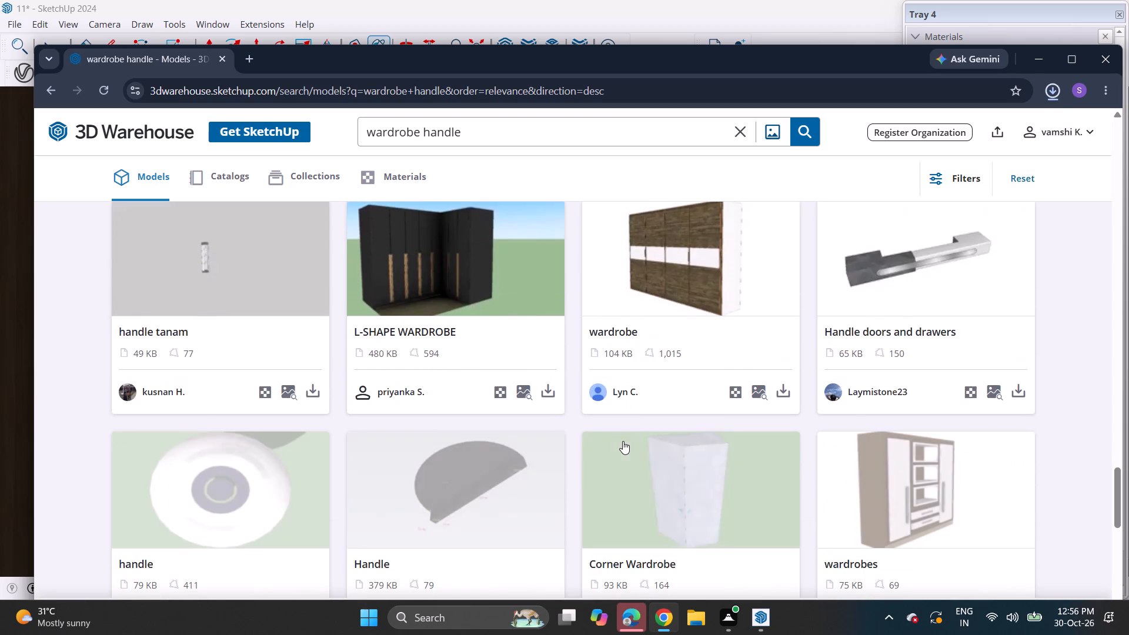
scroll(622, 441, down, 10)
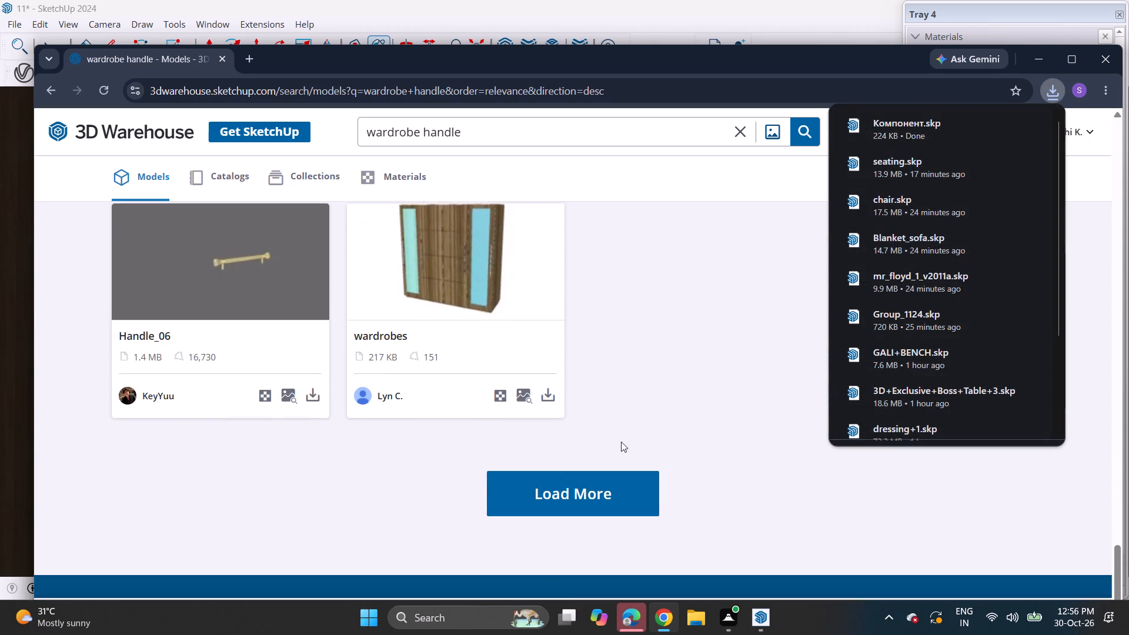
click(603, 444)
scroll(603, 450, up, 4)
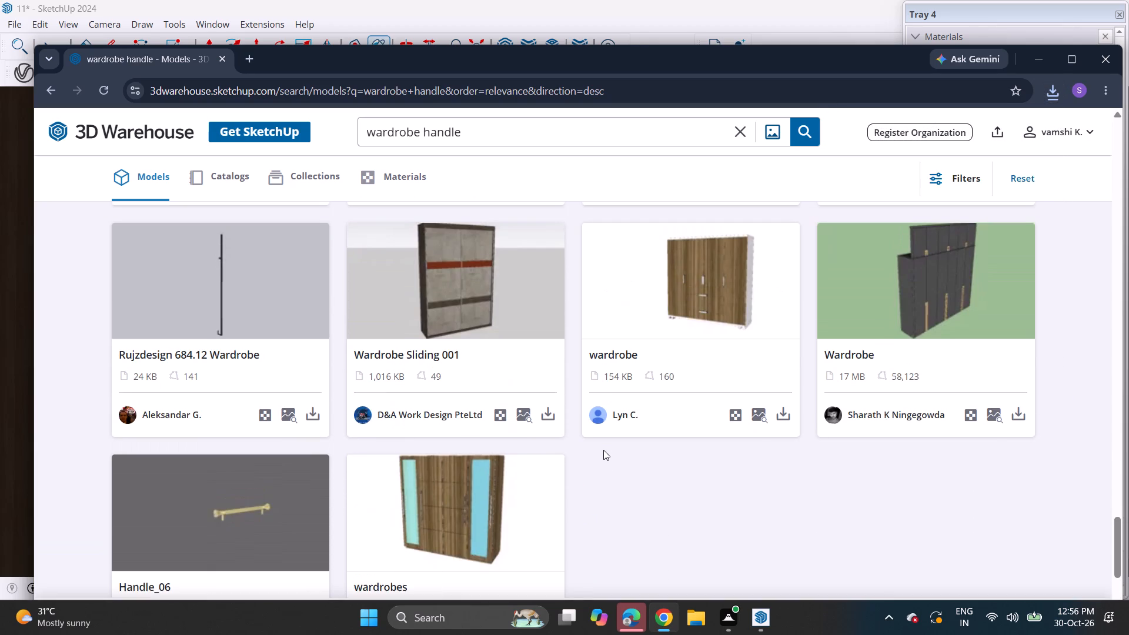
scroll(603, 450, down, 4)
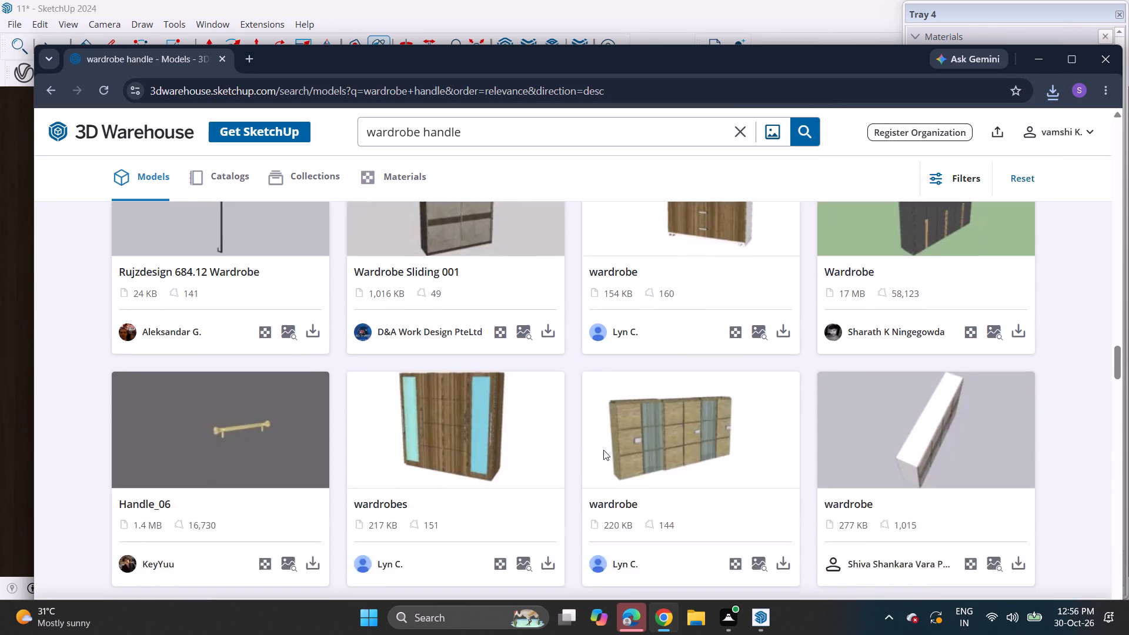
scroll(603, 450, down, 8)
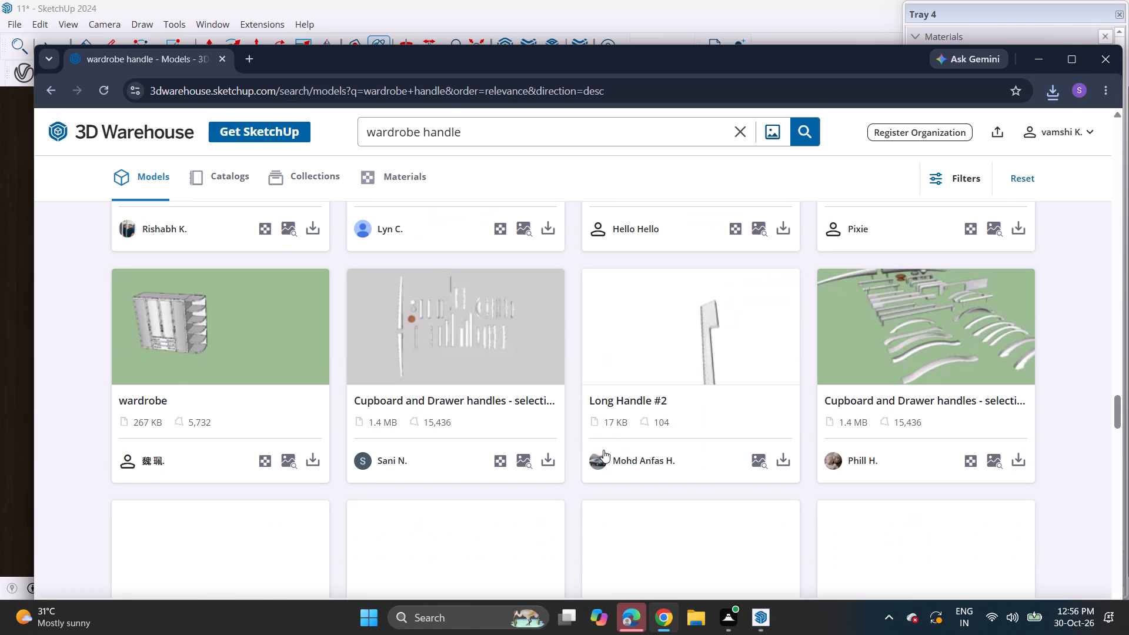
scroll(603, 450, down, 4)
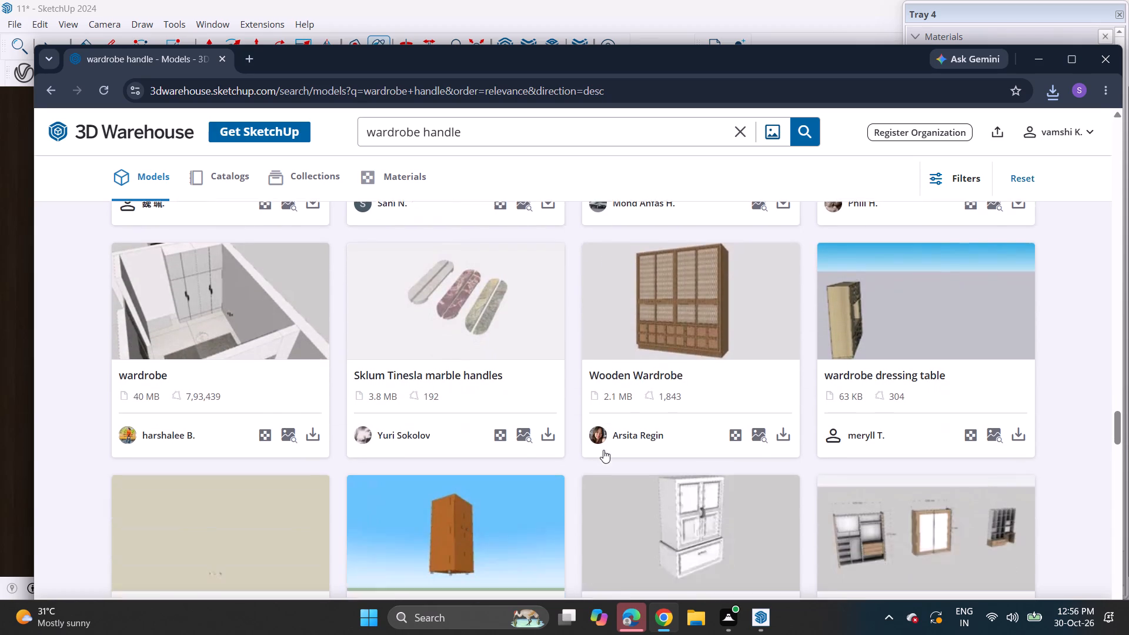
scroll(603, 450, down, 4)
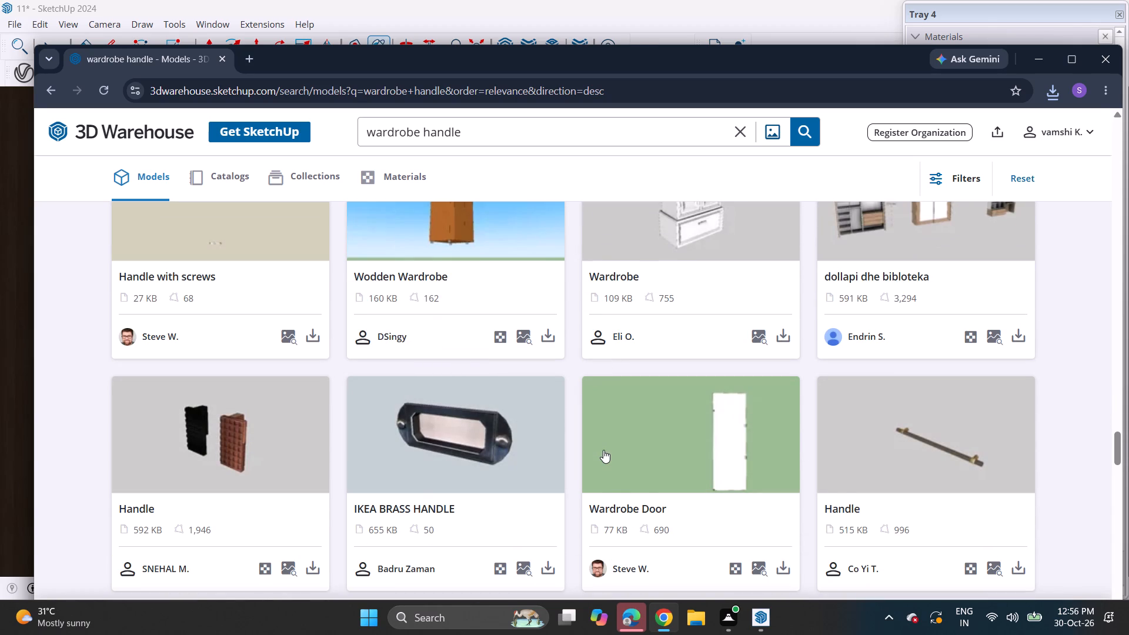
scroll(603, 450, down, 19)
scroll(603, 450, up, 1)
scroll(603, 450, down, 4)
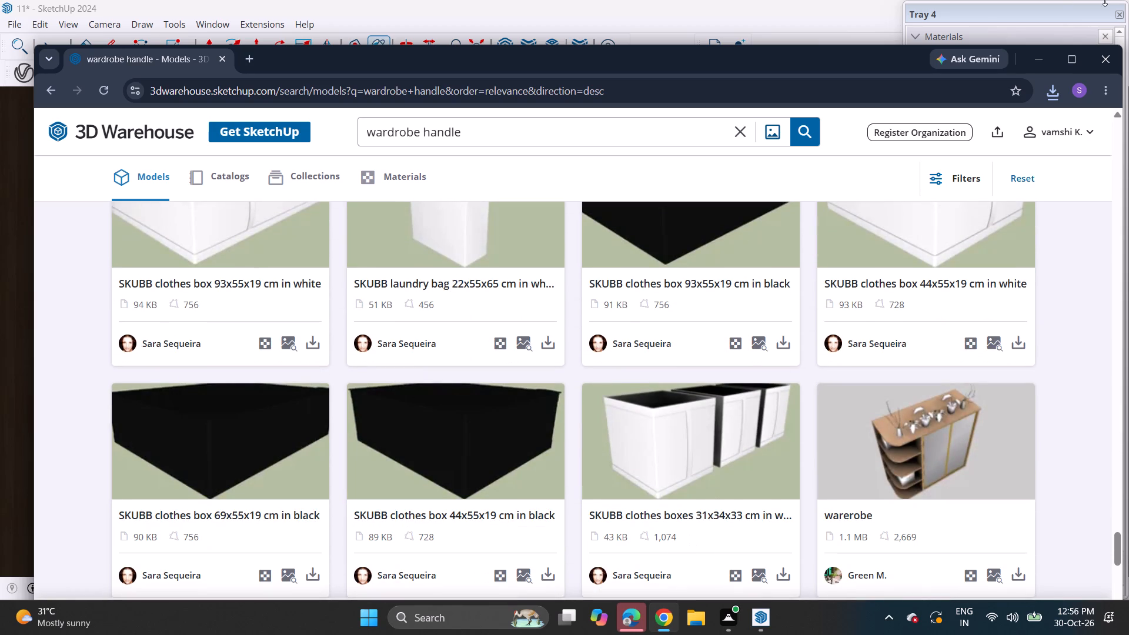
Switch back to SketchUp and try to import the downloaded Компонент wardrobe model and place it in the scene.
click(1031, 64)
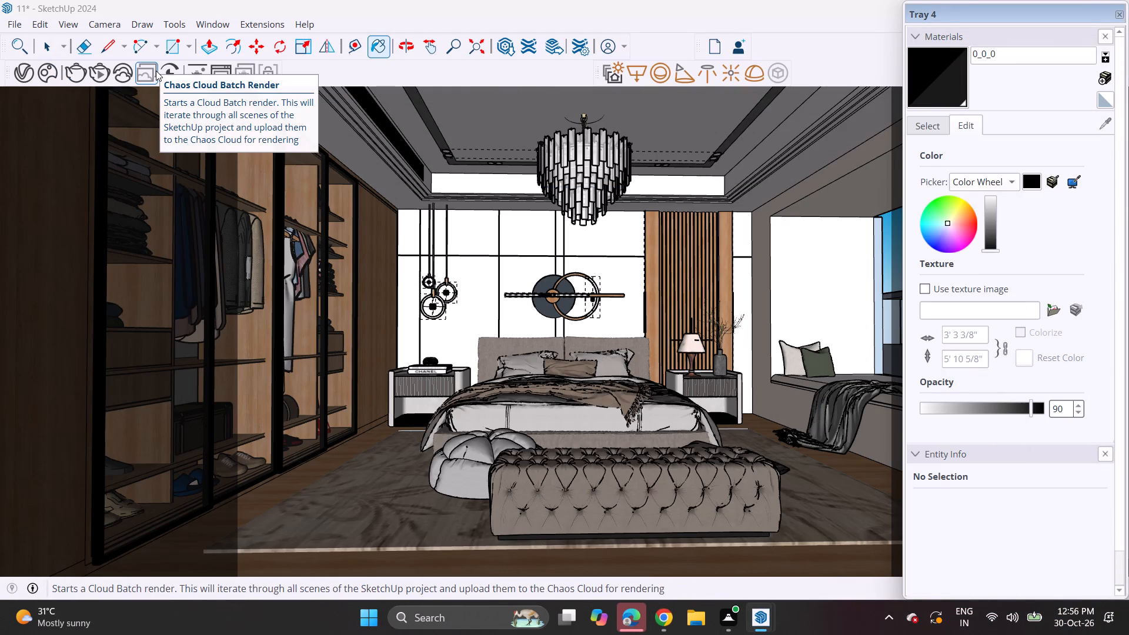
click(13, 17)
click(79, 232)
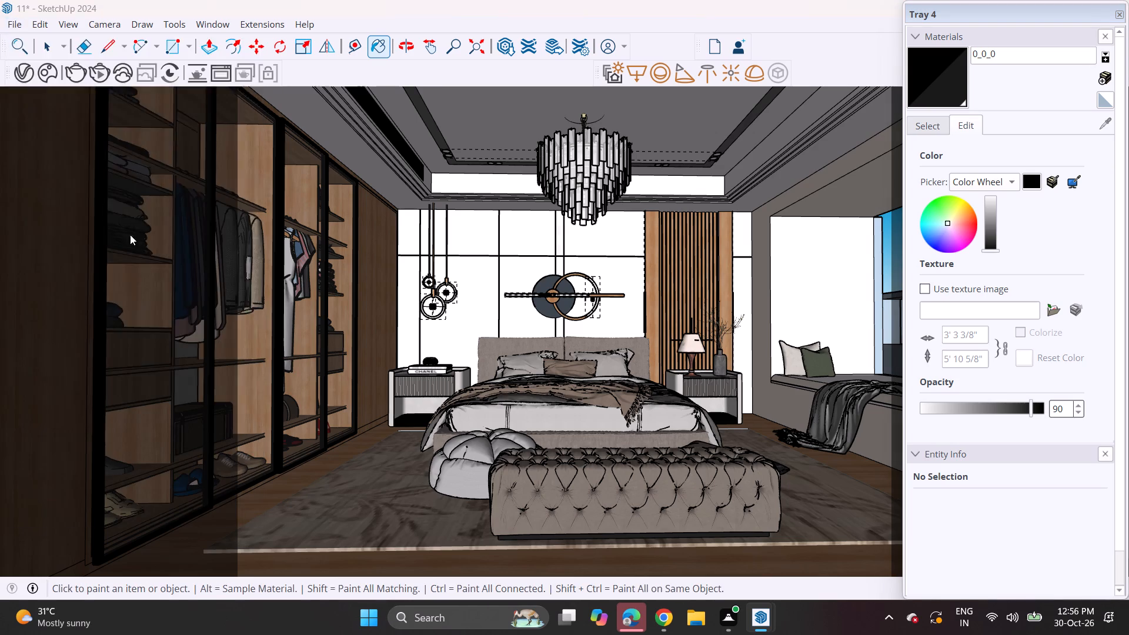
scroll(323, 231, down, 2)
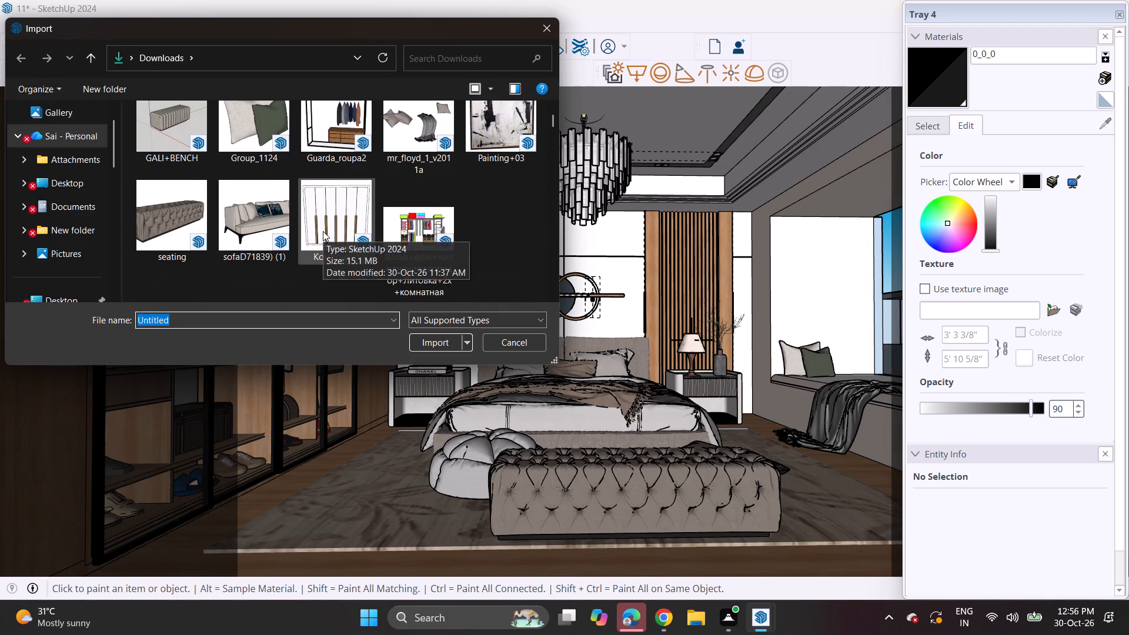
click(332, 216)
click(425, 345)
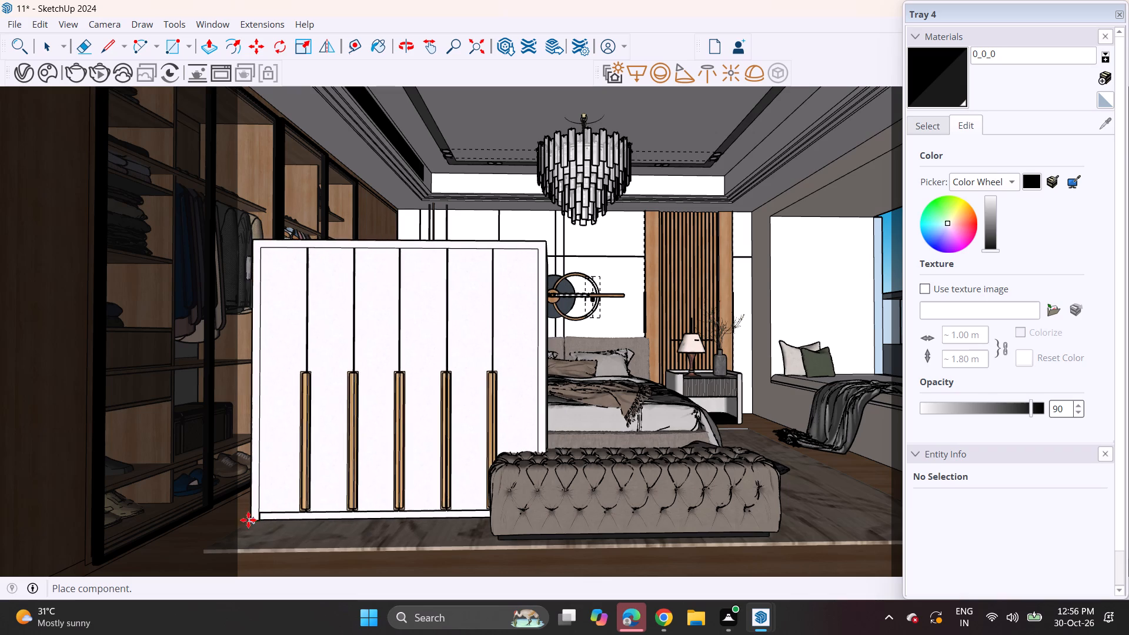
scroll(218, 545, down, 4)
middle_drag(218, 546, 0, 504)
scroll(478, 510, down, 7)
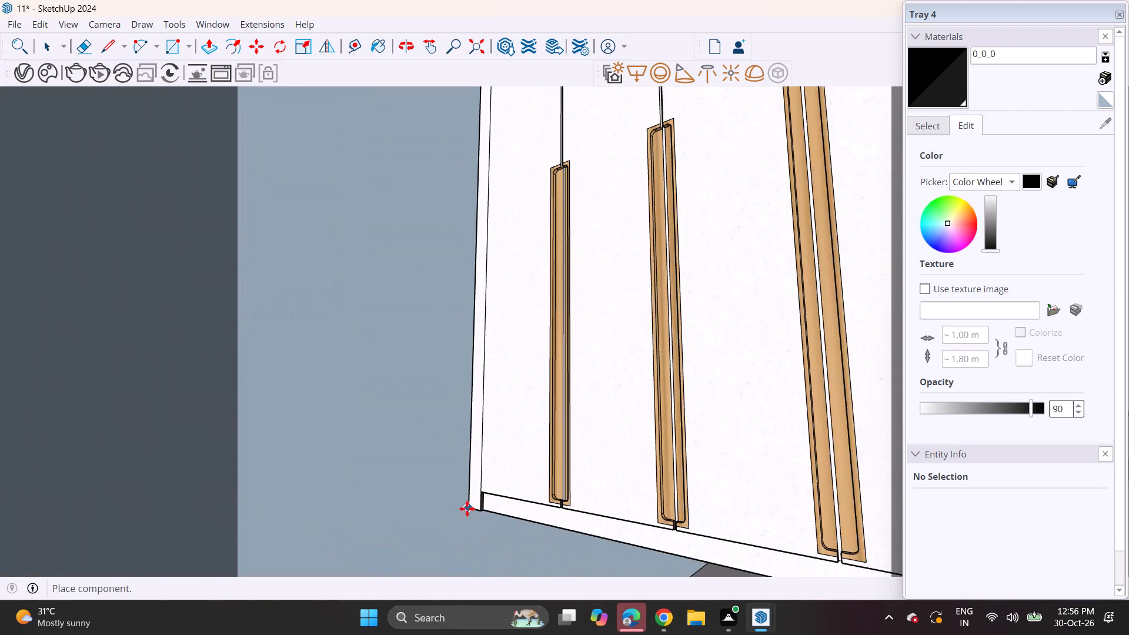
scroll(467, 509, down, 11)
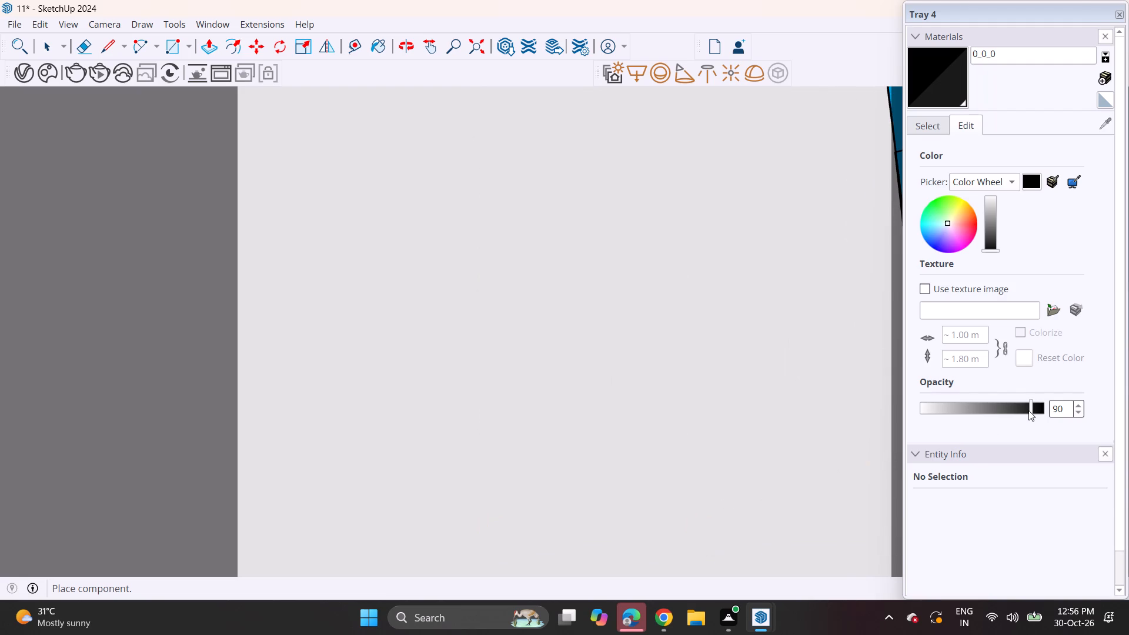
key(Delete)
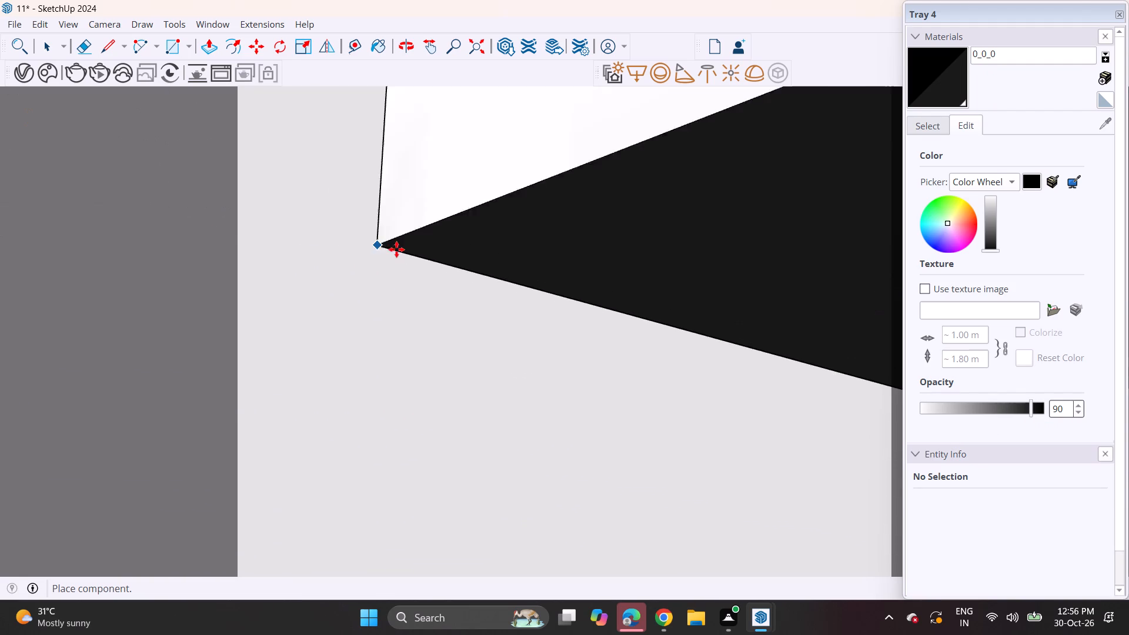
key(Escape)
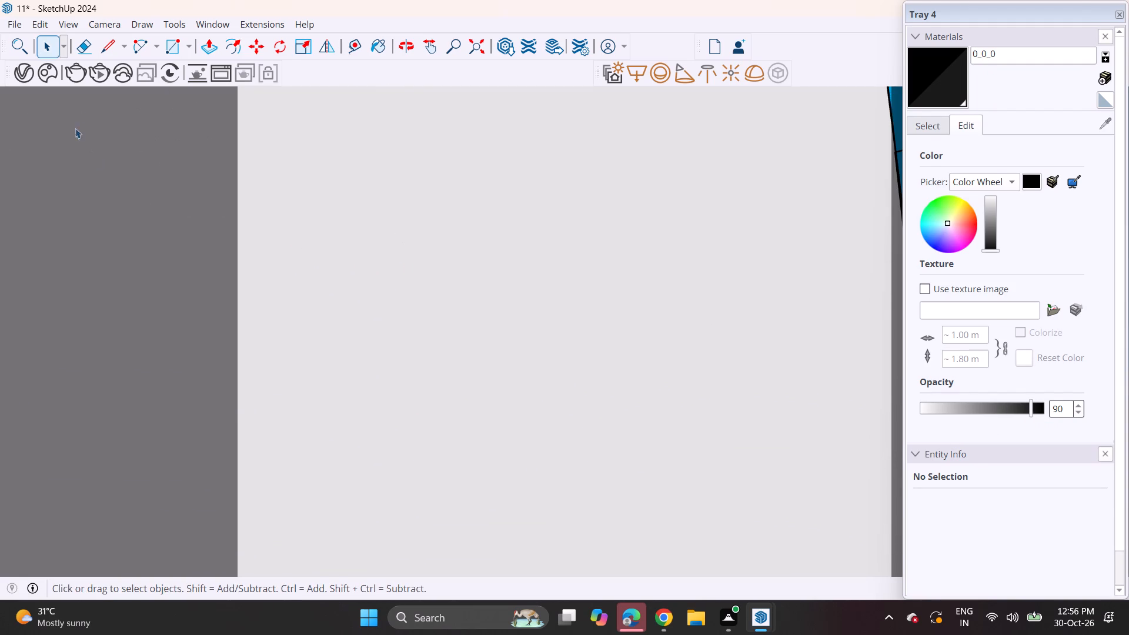
Open the model import dialog at the Downloads folder.
scroll(41, 93, down, 20)
scroll(320, 245, up, 1)
scroll(320, 245, down, 3)
scroll(320, 253, up, 1)
scroll(320, 253, down, 14)
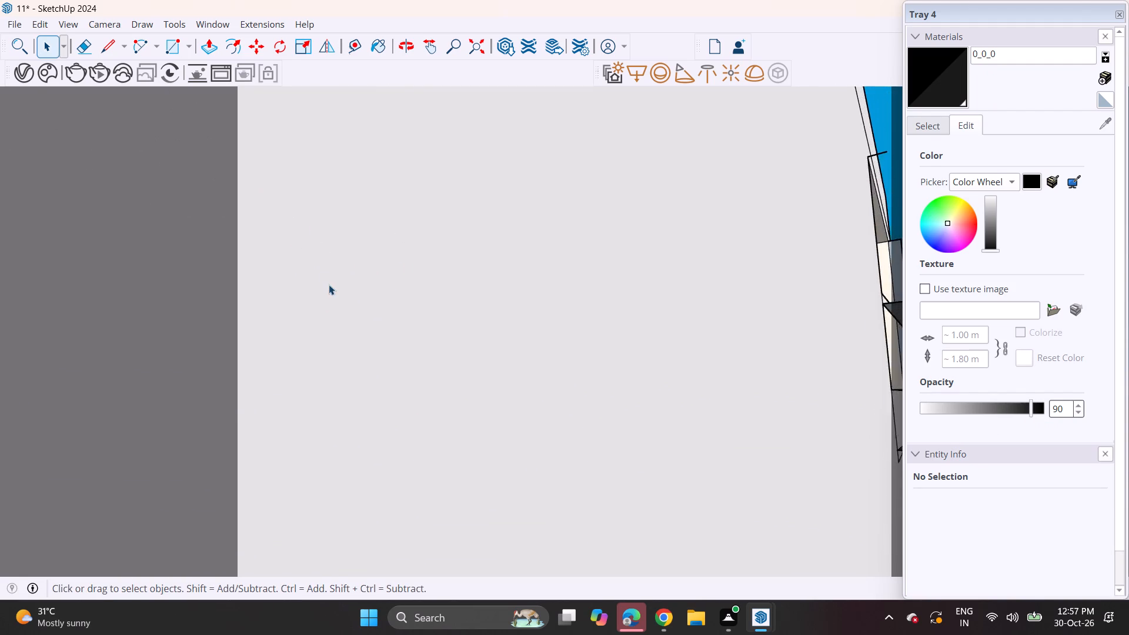
scroll(329, 285, down, 3)
scroll(325, 303, up, 1)
scroll(325, 303, down, 14)
scroll(321, 313, up, 3)
scroll(319, 313, down, 19)
scroll(325, 317, up, 2)
scroll(325, 319, down, 3)
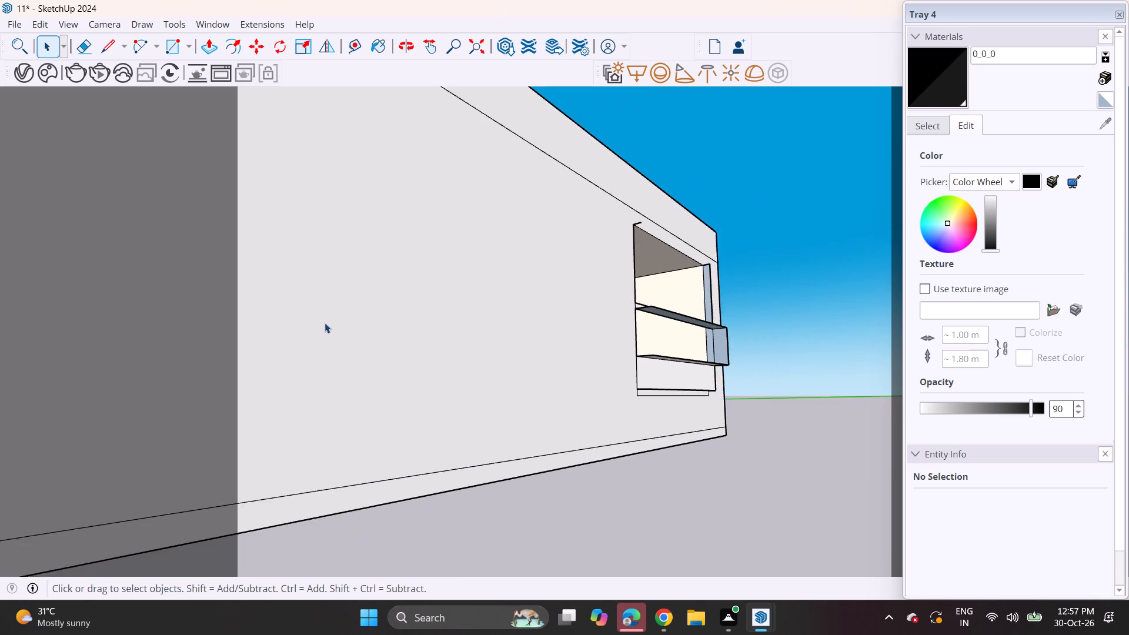
scroll(325, 323, down, 13)
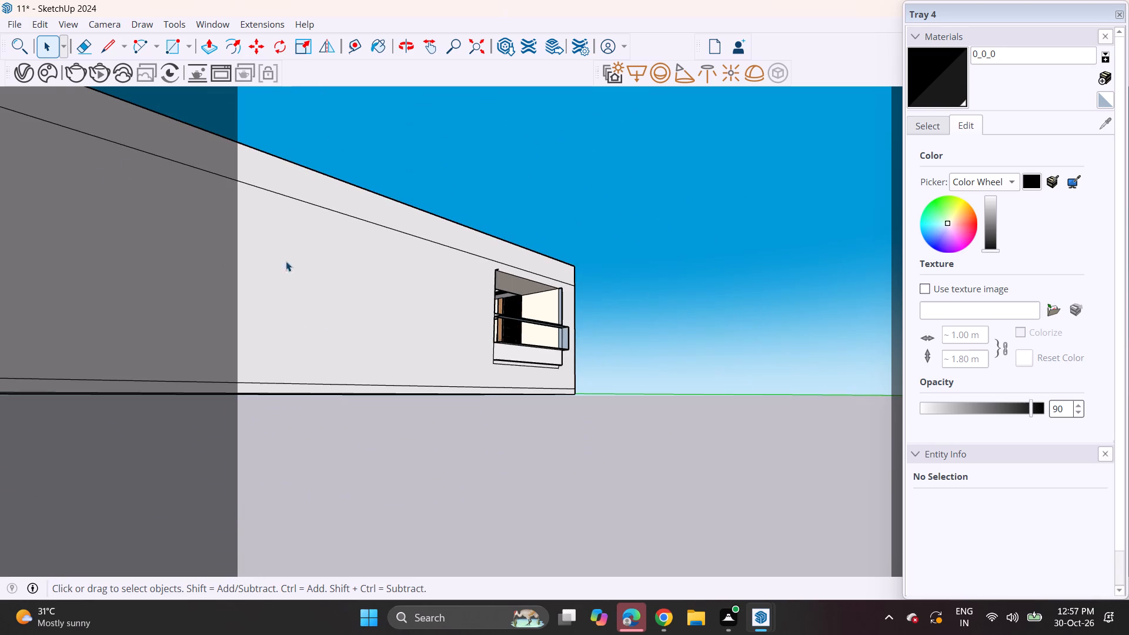
scroll(303, 278, down, 6)
middle_drag(343, 313, 387, 323)
middle_drag(283, 295, 441, 333)
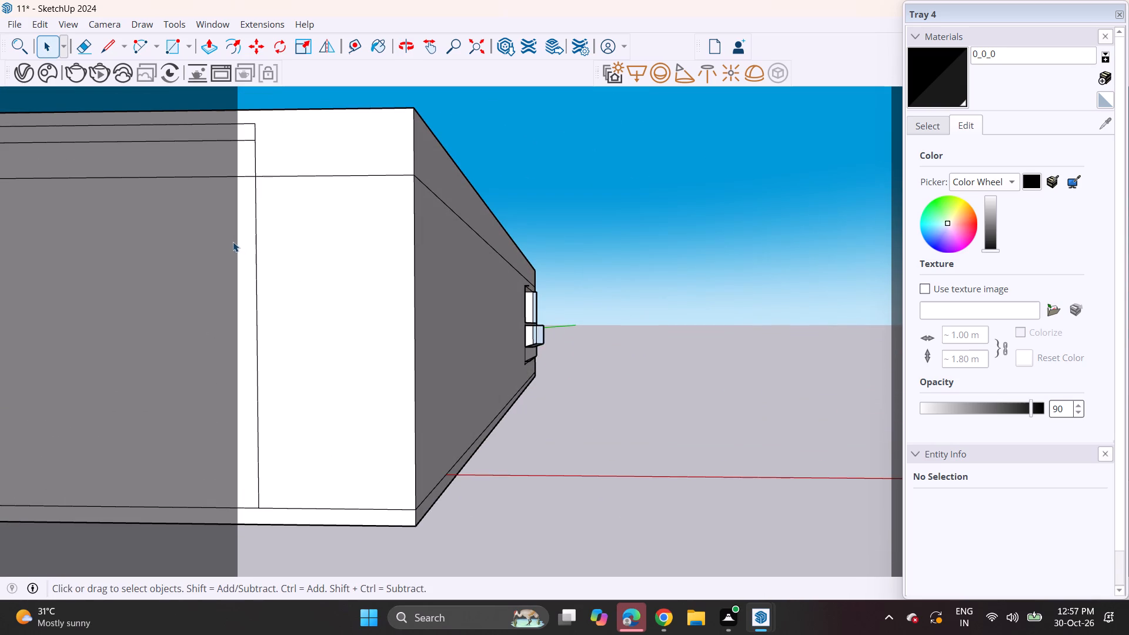
click(16, 26)
click(48, 233)
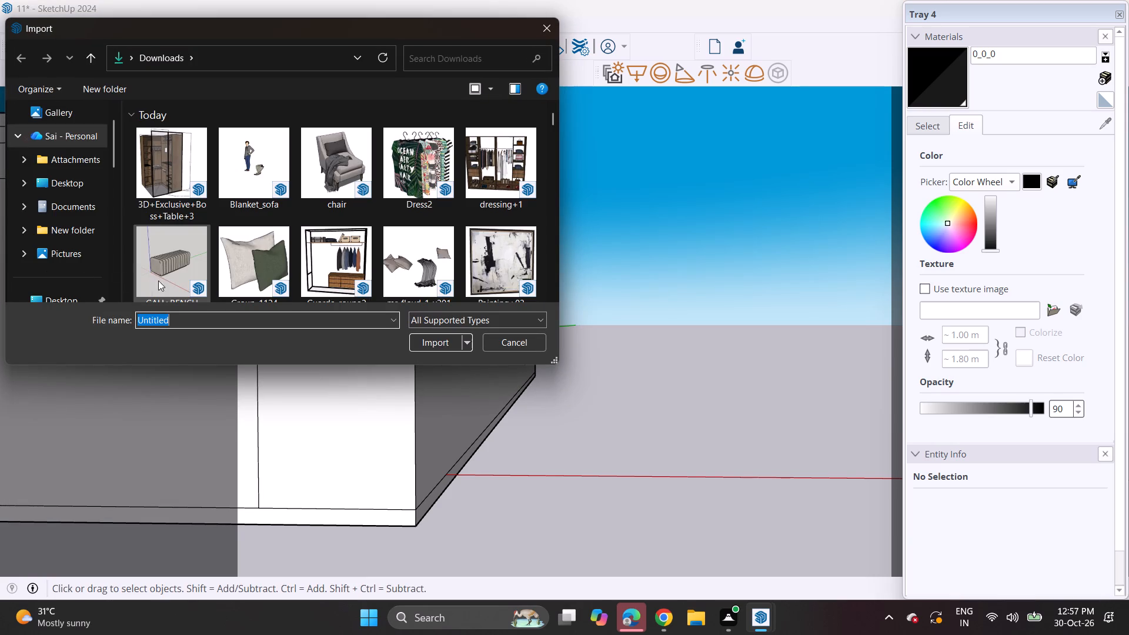
Switch to 3D Warehouse in Chrome and look back through the wardrobe handle results for a suitable standalone handle.
click(663, 620)
scroll(613, 459, down, 7)
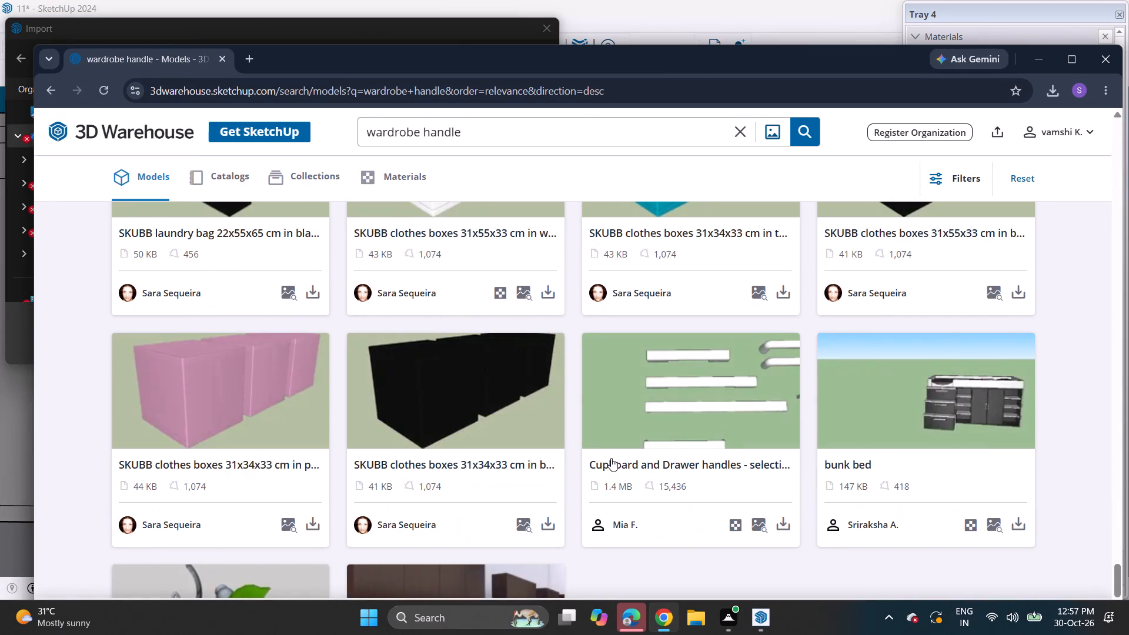
scroll(611, 458, down, 6)
scroll(611, 457, up, 6)
scroll(609, 447, up, 15)
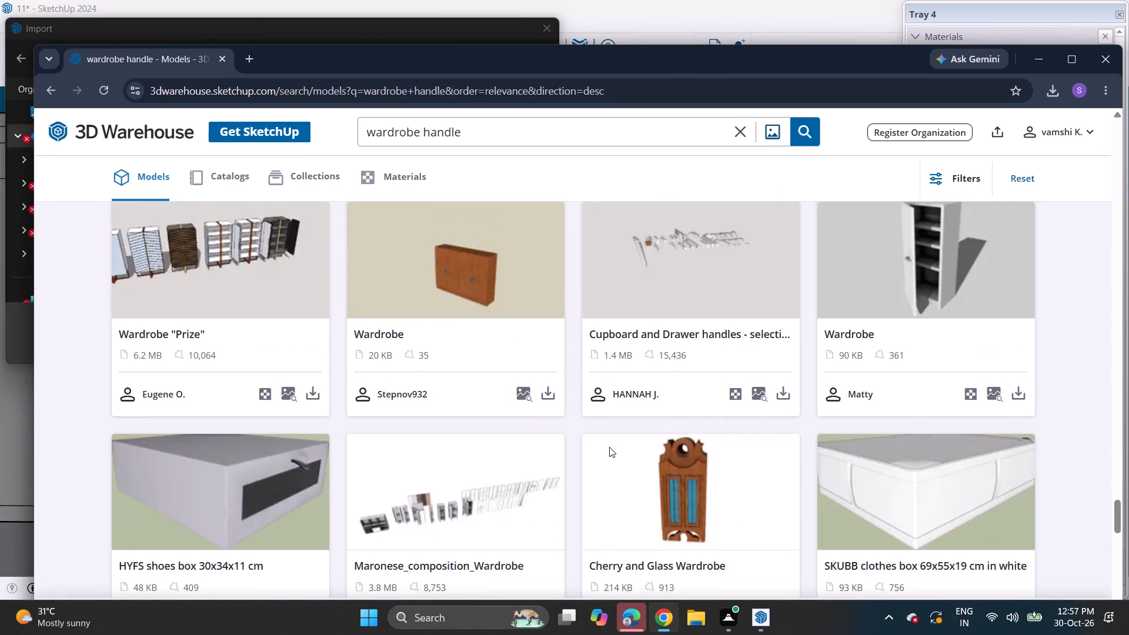
scroll(609, 447, up, 18)
scroll(609, 447, up, 8)
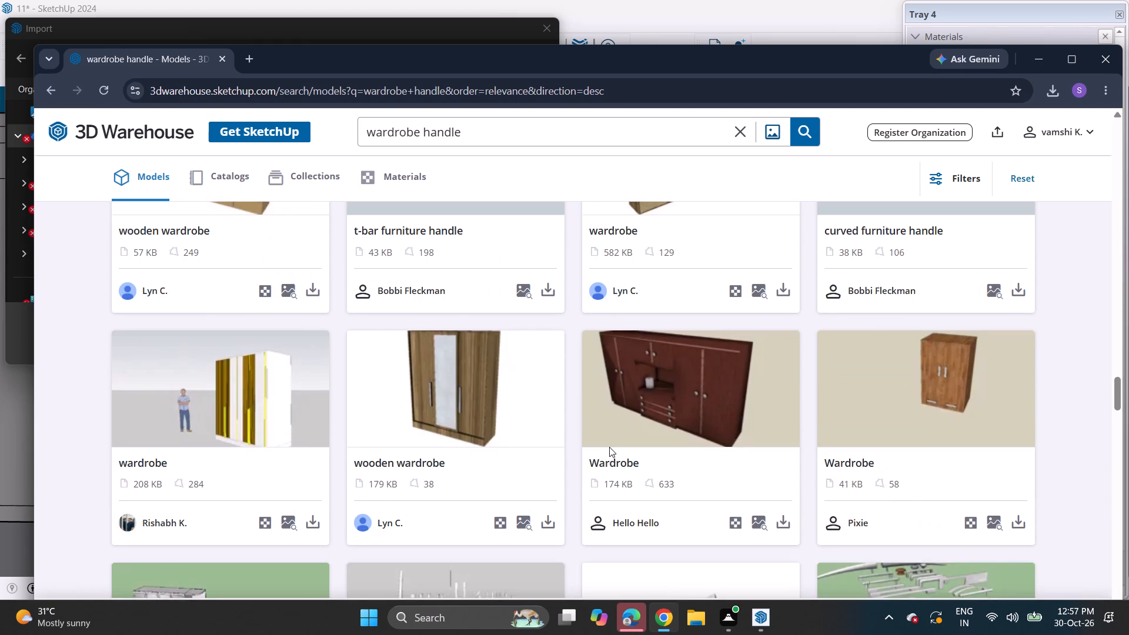
scroll(609, 447, up, 2)
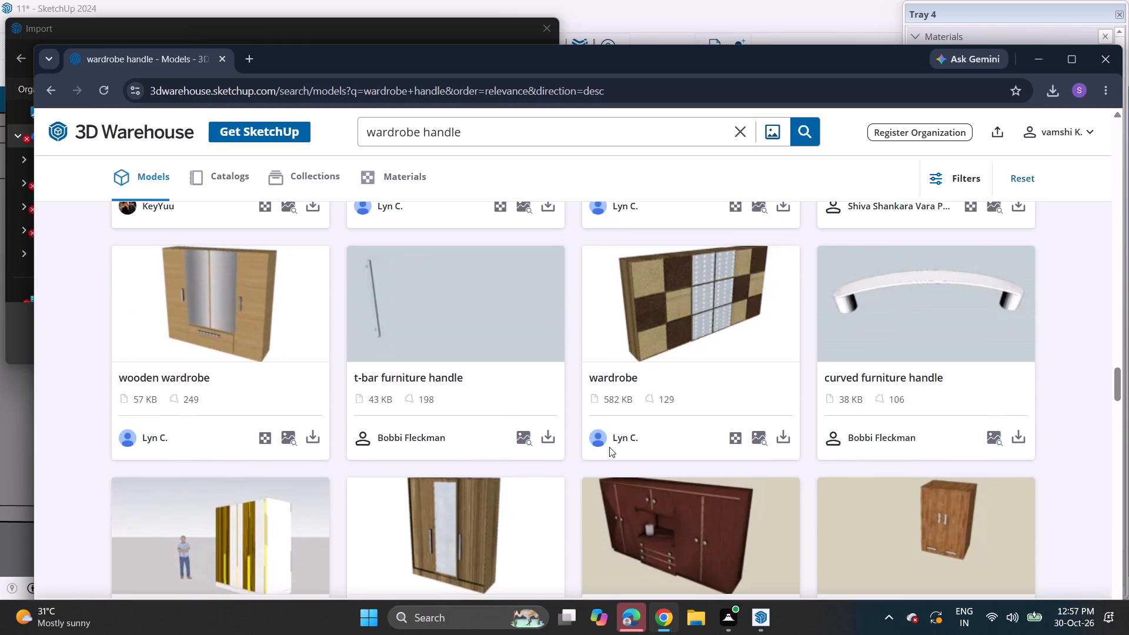
scroll(609, 447, up, 7)
scroll(609, 447, down, 2)
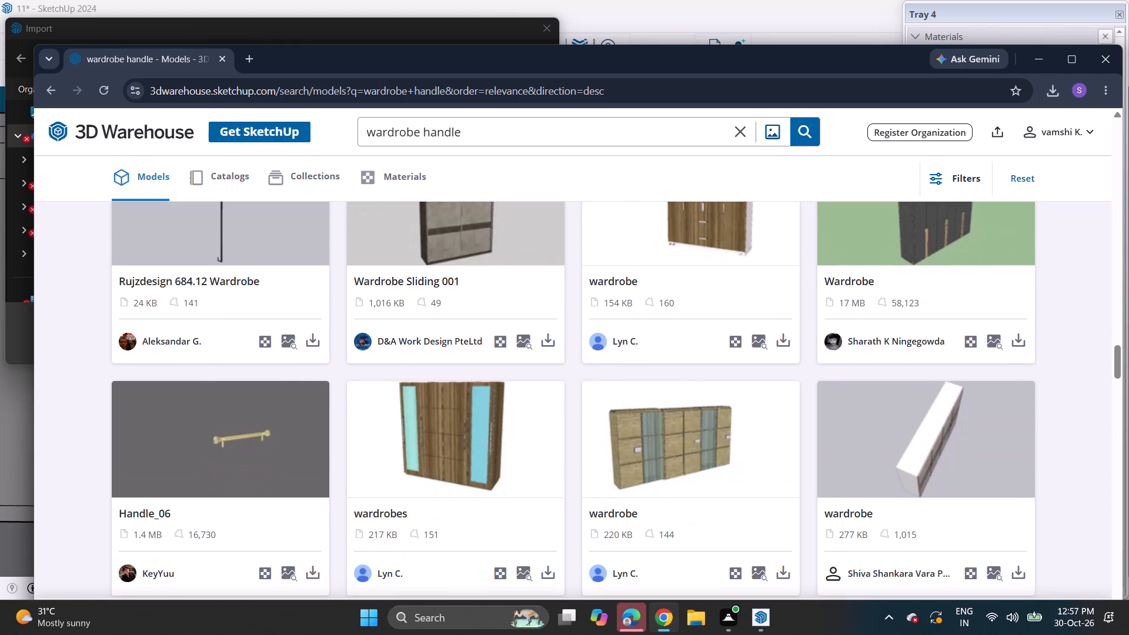
scroll(609, 447, up, 4)
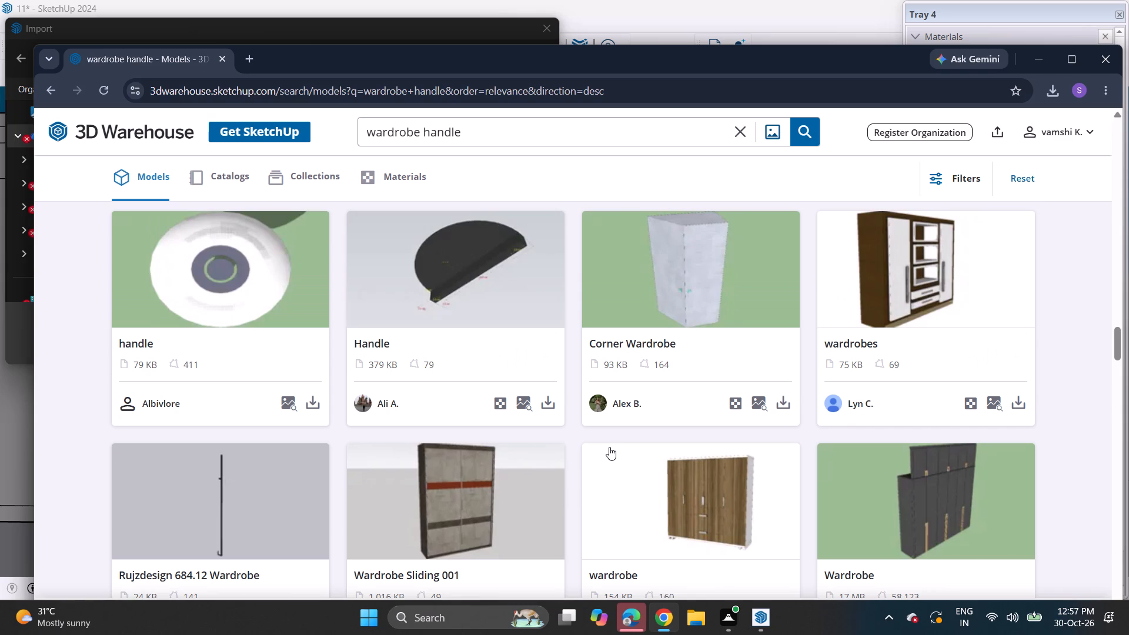
scroll(609, 447, up, 10)
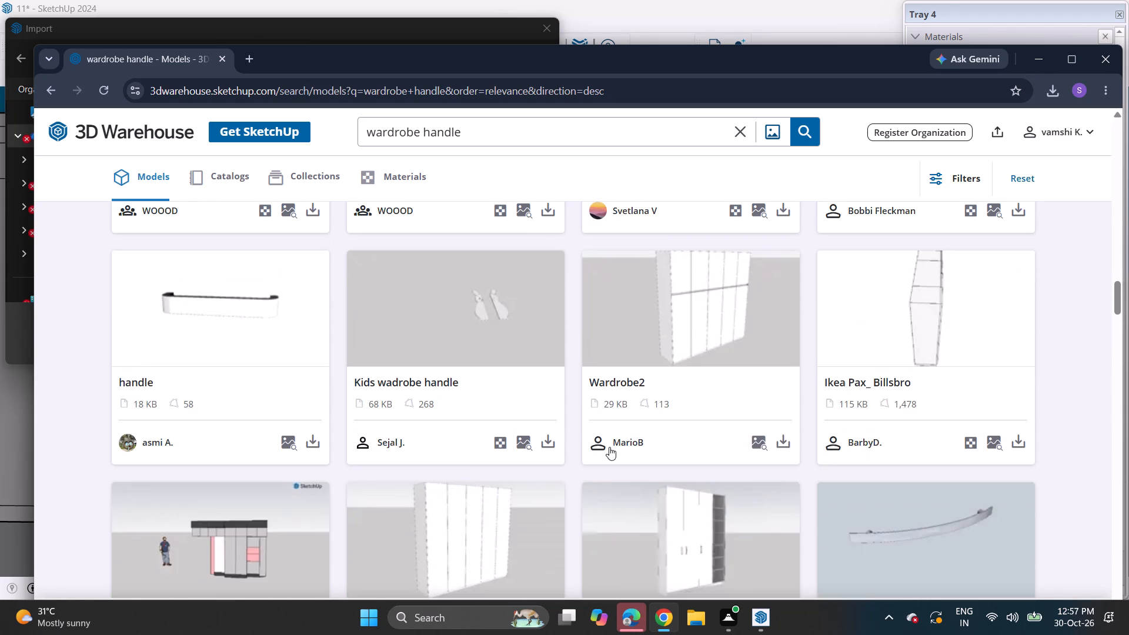
scroll(609, 447, up, 5)
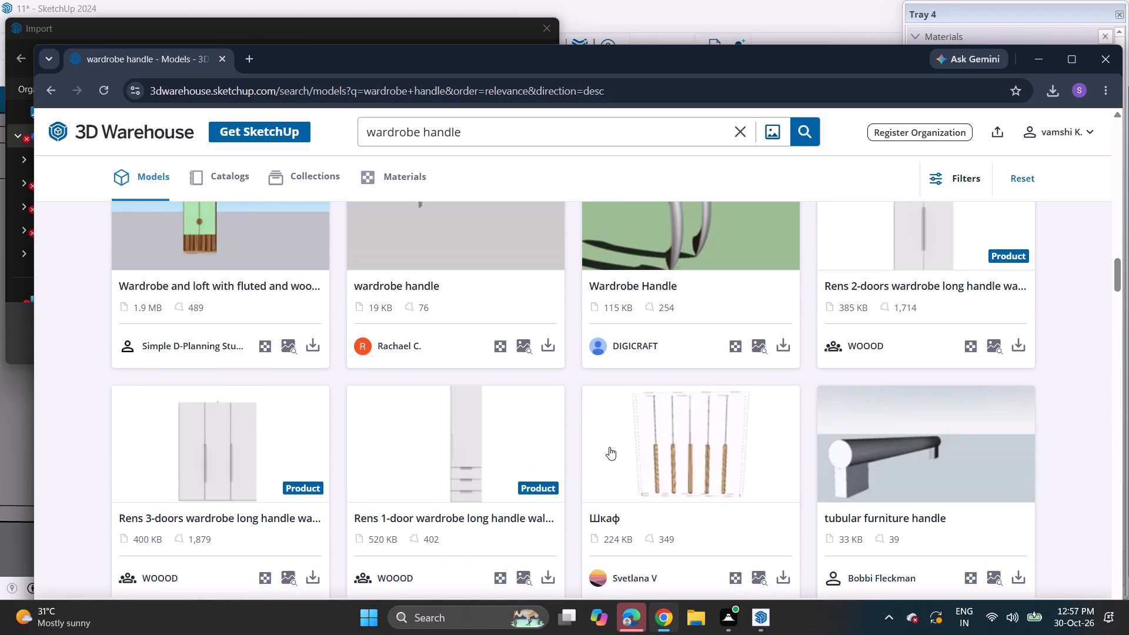
scroll(609, 447, up, 9)
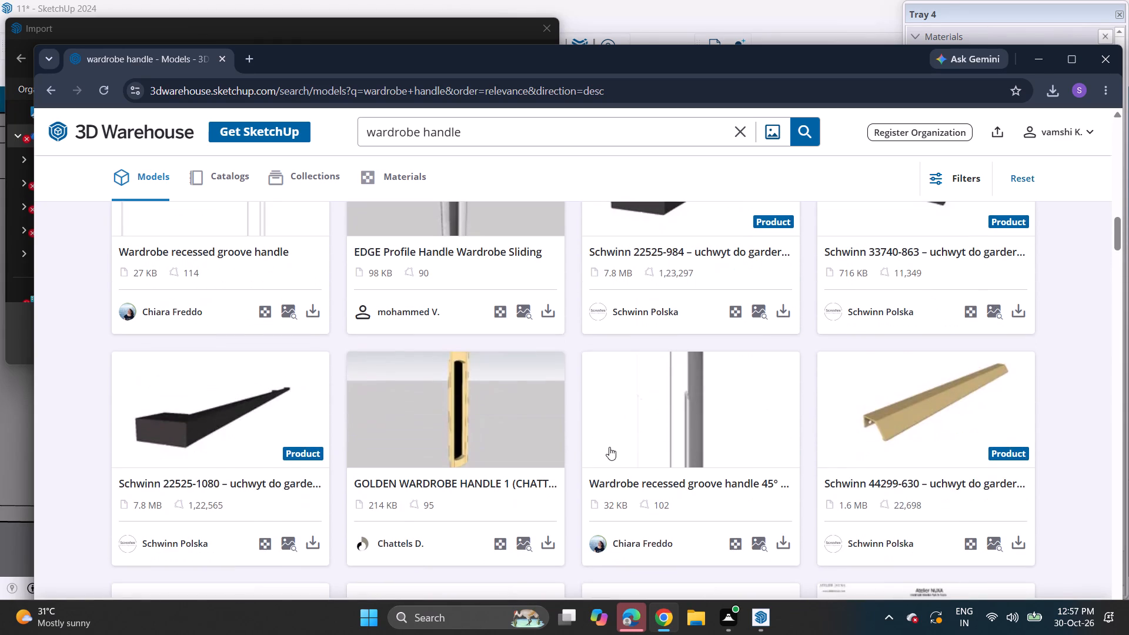
scroll(609, 447, up, 8)
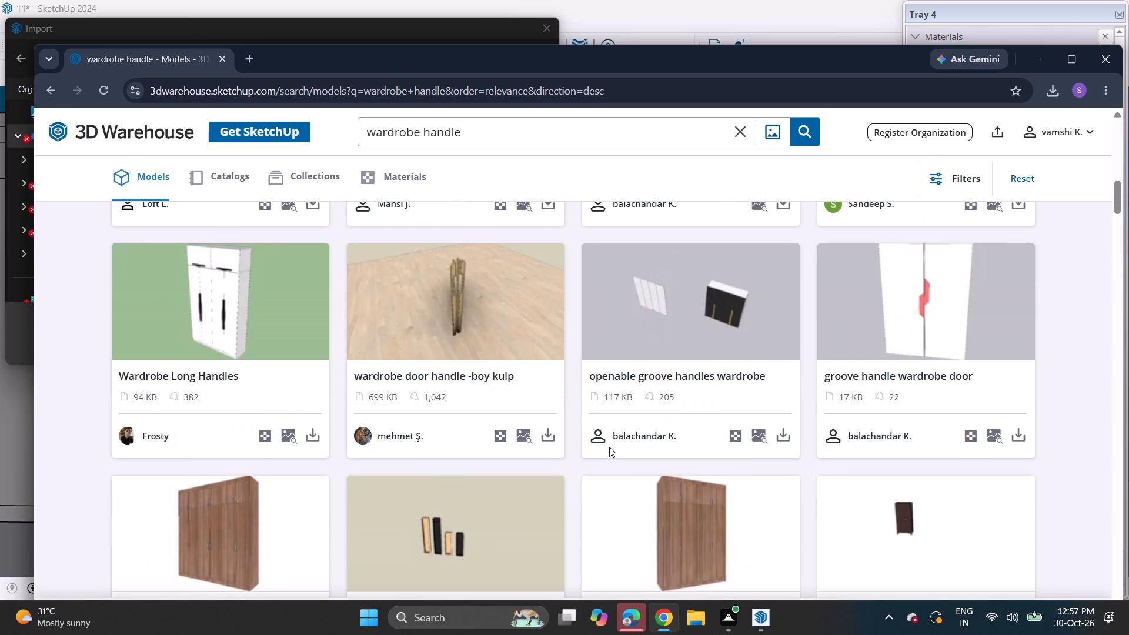
scroll(609, 447, up, 8)
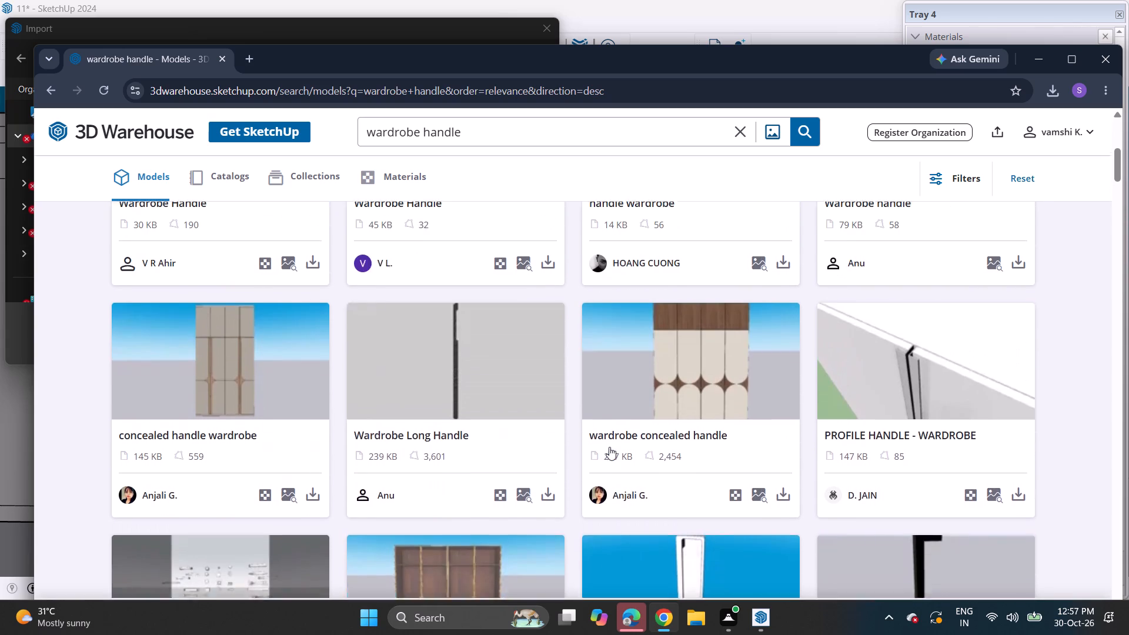
scroll(609, 447, up, 7)
scroll(609, 447, down, 3)
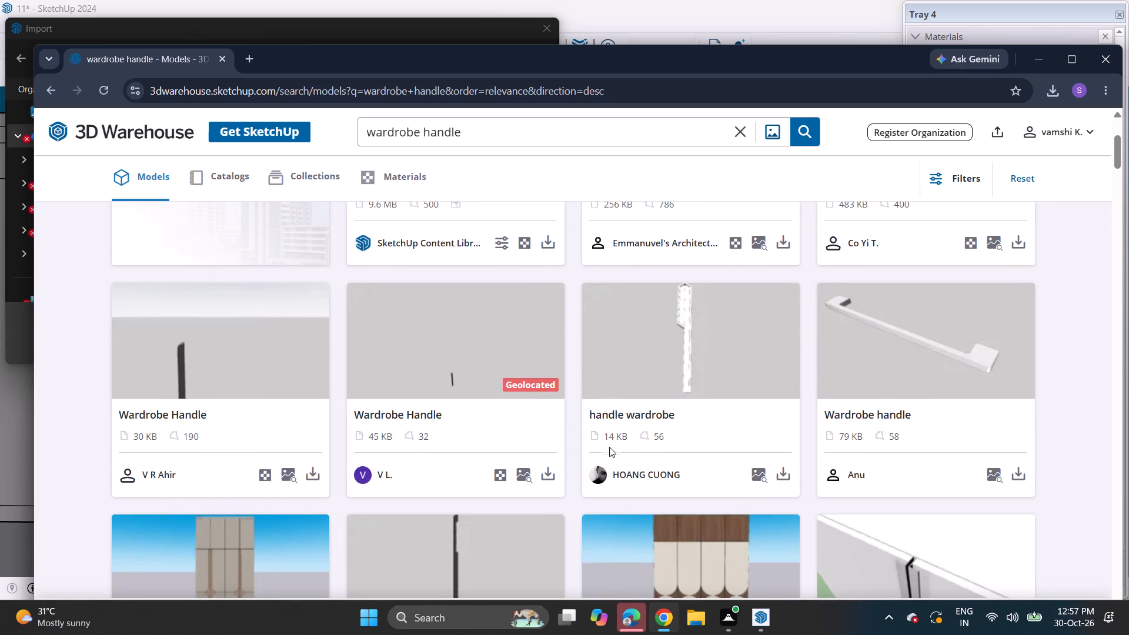
scroll(609, 447, down, 7)
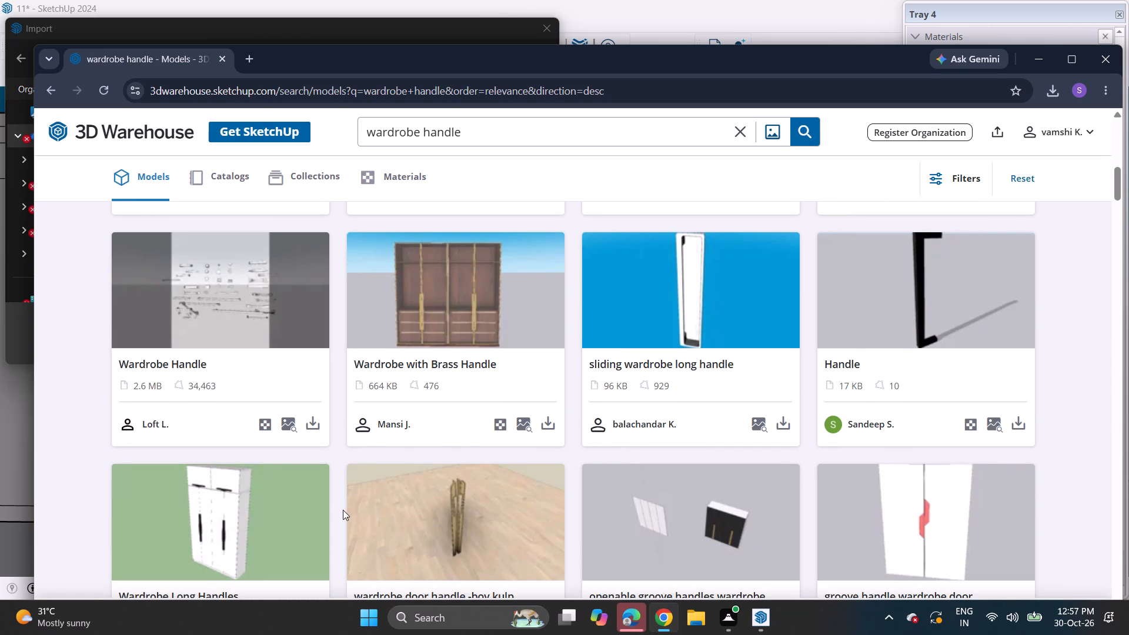
Shorten the 3D Warehouse search term to "handle" and run the search again.
click(422, 133)
key(BackSpace)
key(BackSpace)
key(BackSpace)
key(BackSpace)
key(BackSpace)
key(BackSpace)
key(BackSpace)
key(BackSpace)
key(BackSpace)
key(BackSpace)
key(BackSpace)
key(BackSpace)
key(BackSpace)
key(BackSpace)
key(Return)
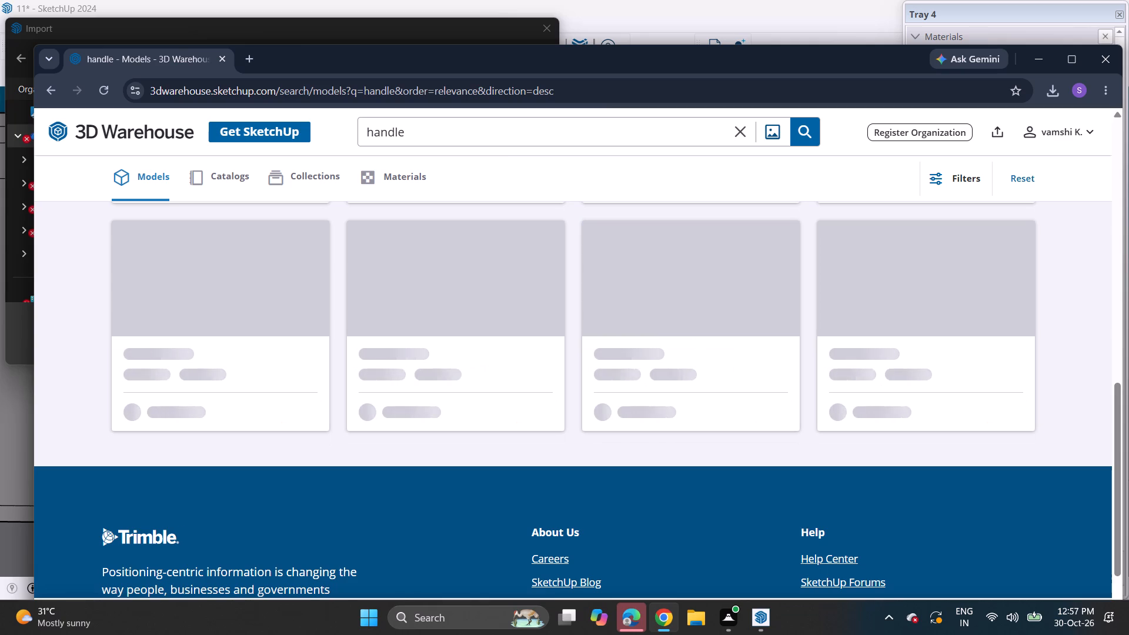
Find the gold bar Handle model by Ébénisterie C.L.O.D. among the results and download it as a SketchUp file.
scroll(465, 437, up, 11)
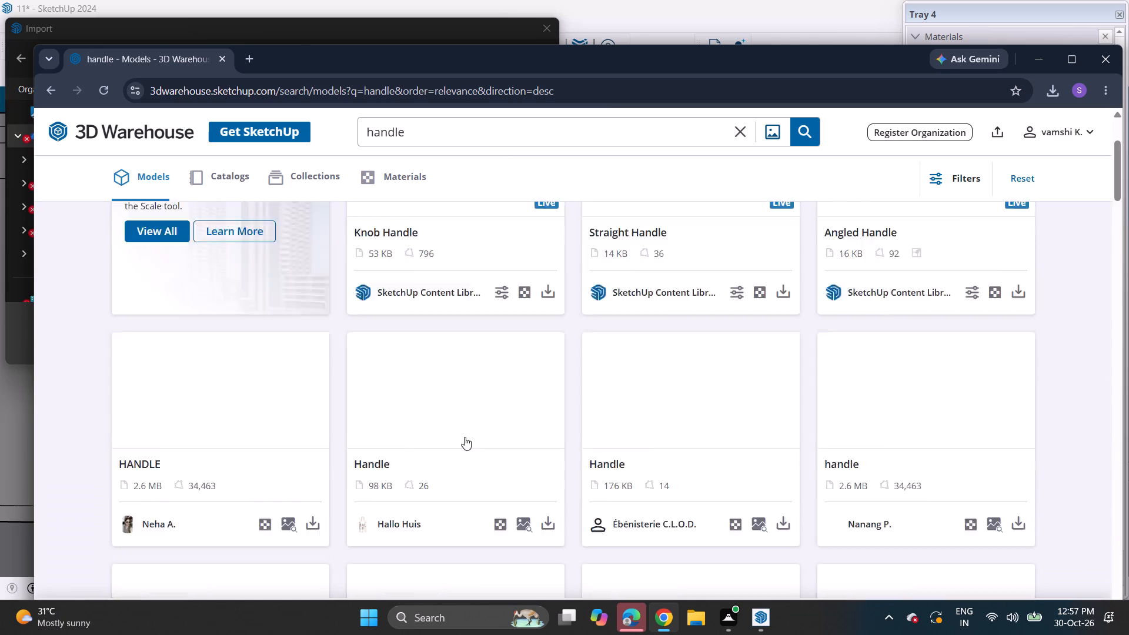
scroll(465, 437, up, 8)
scroll(465, 437, down, 4)
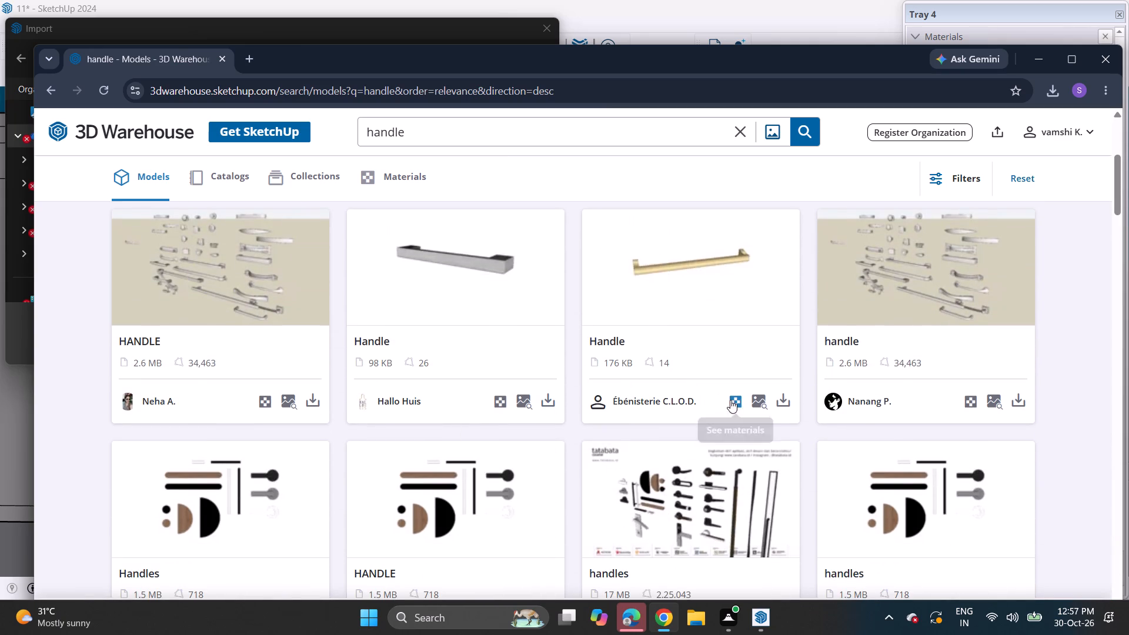
click(779, 399)
click(797, 434)
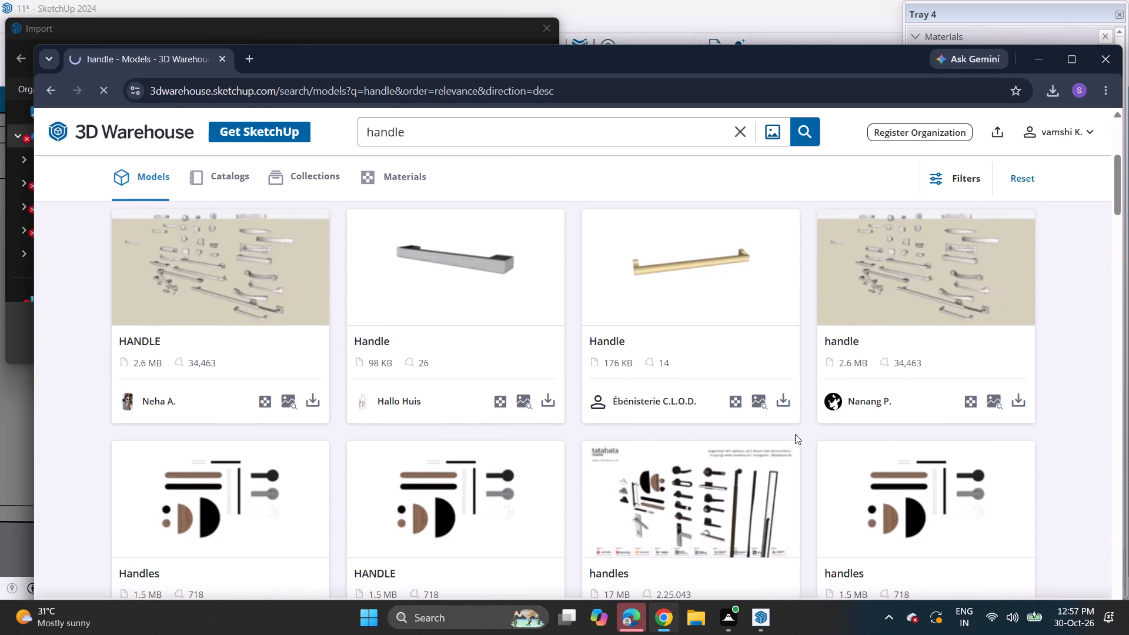
Switch back to SketchUp and close the import dialog that was left open.
click(760, 614)
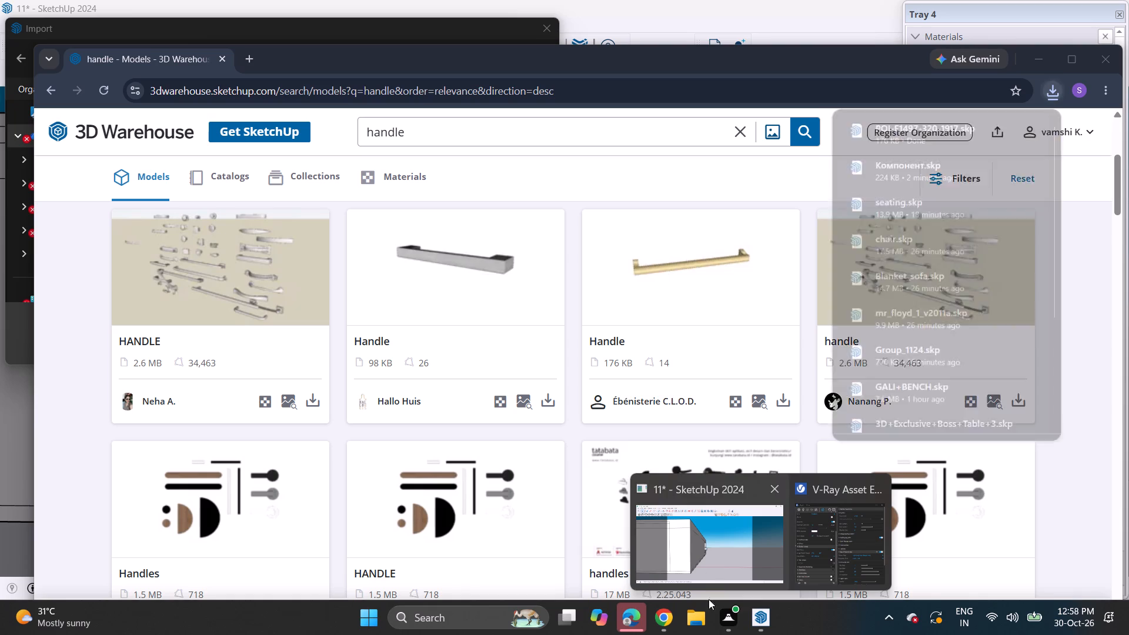
click(723, 569)
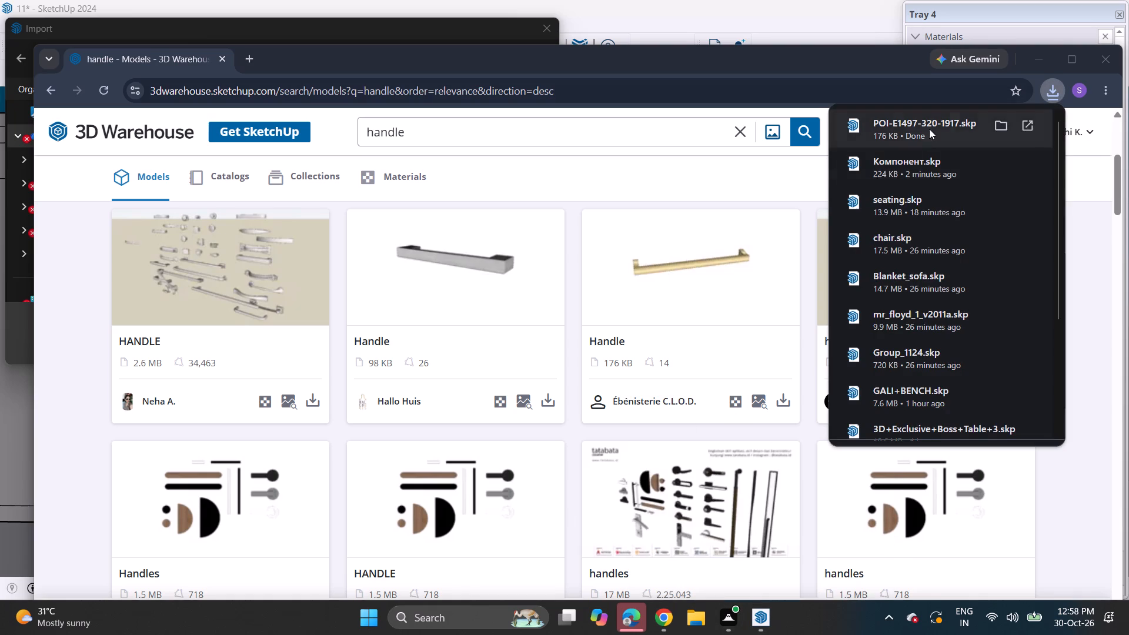
click(1039, 59)
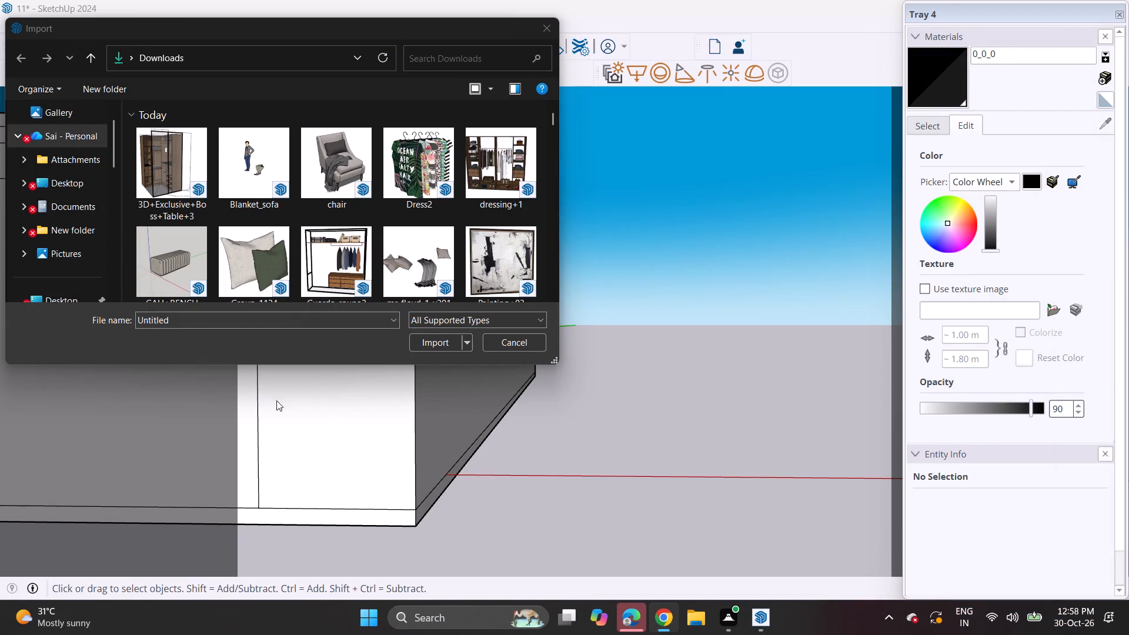
shift+middle_drag(290, 417, 388, 418)
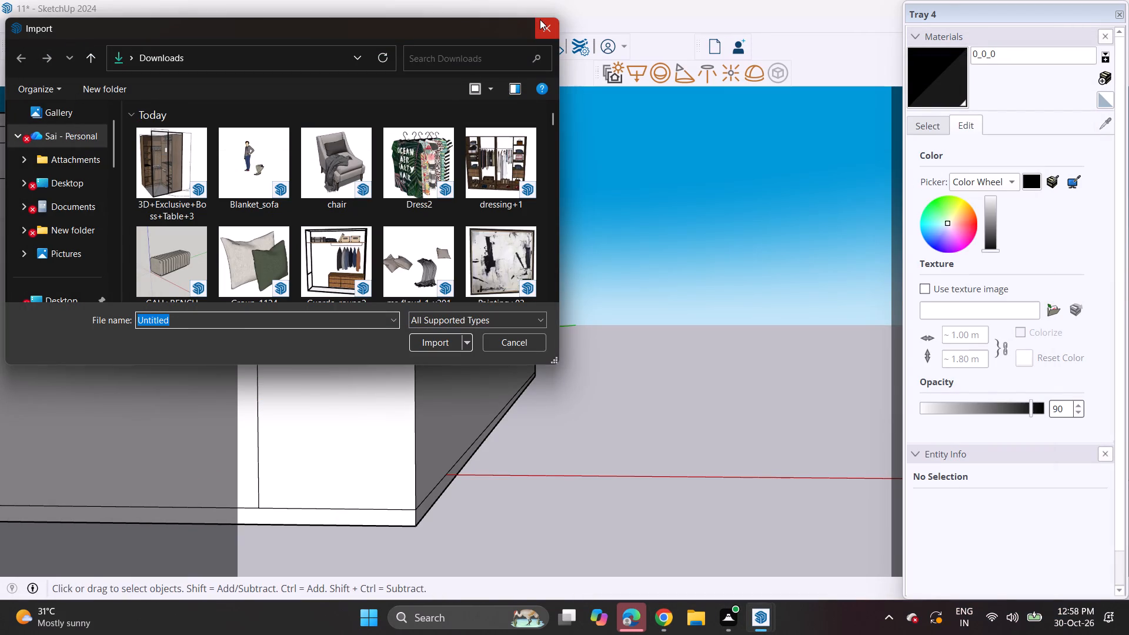
click(540, 19)
shift+middle_drag(295, 257, 520, 267)
shift+middle_drag(379, 296, 663, 263)
scroll(245, 371, up, 11)
scroll(242, 370, down, 1)
scroll(242, 370, up, 20)
scroll(242, 370, up, 1)
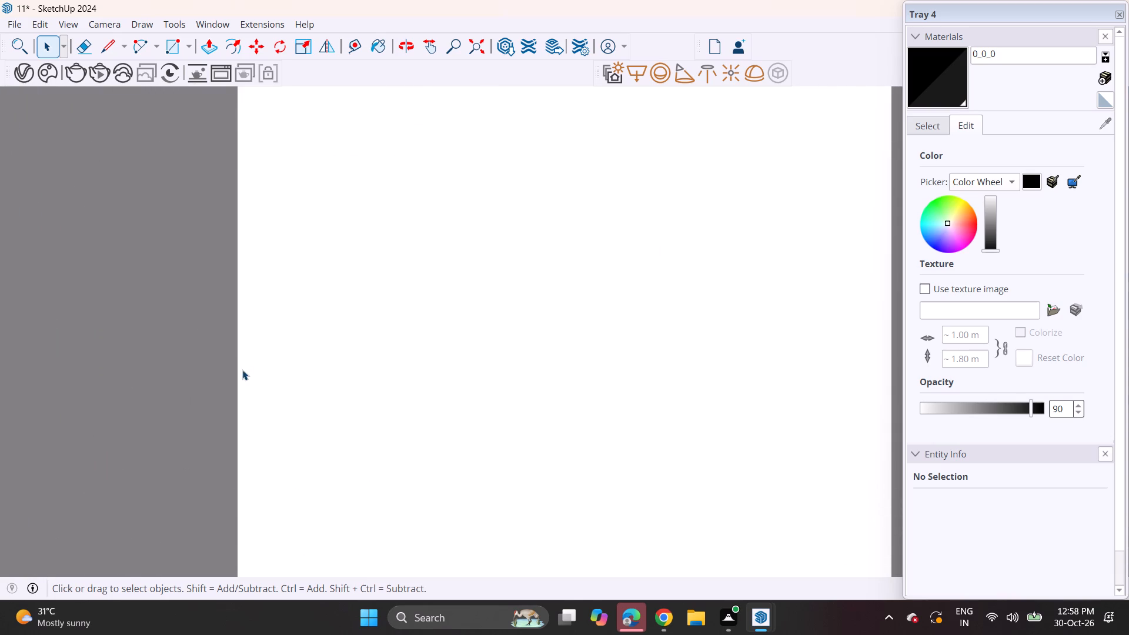
scroll(242, 370, up, 20)
scroll(242, 370, up, 20)
scroll(242, 370, up, 19)
shift+middle_drag(582, 299, 392, 322)
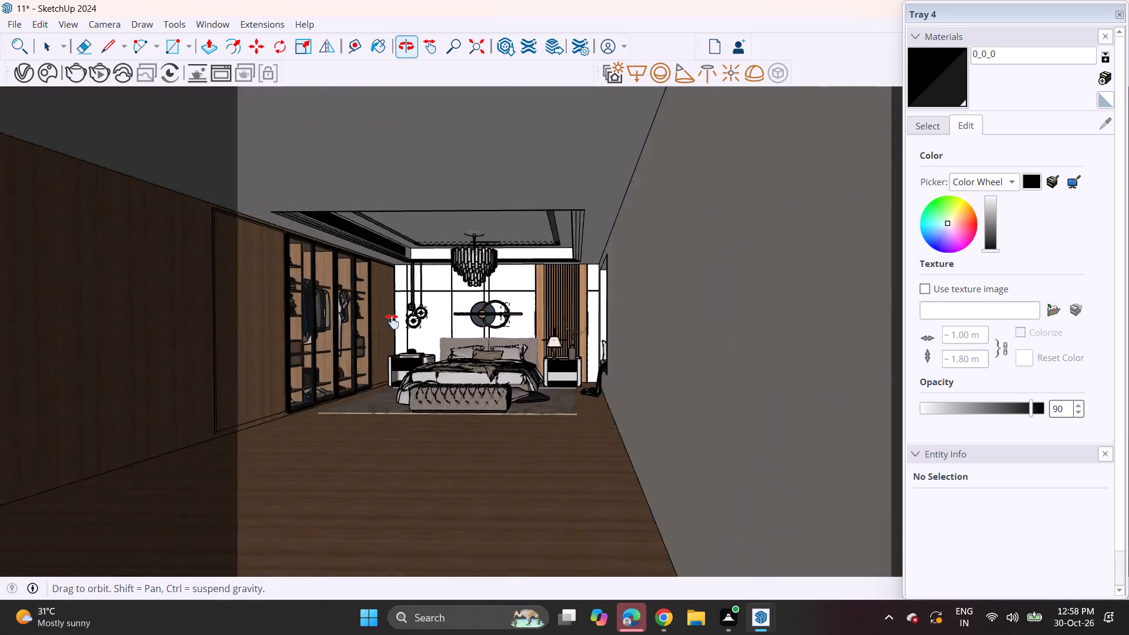
shift+middle_drag(392, 322, 381, 326)
shift+middle_drag(349, 340, 615, 325)
shift+middle_drag(288, 380, 408, 362)
shift+scroll(319, 380, up, 1)
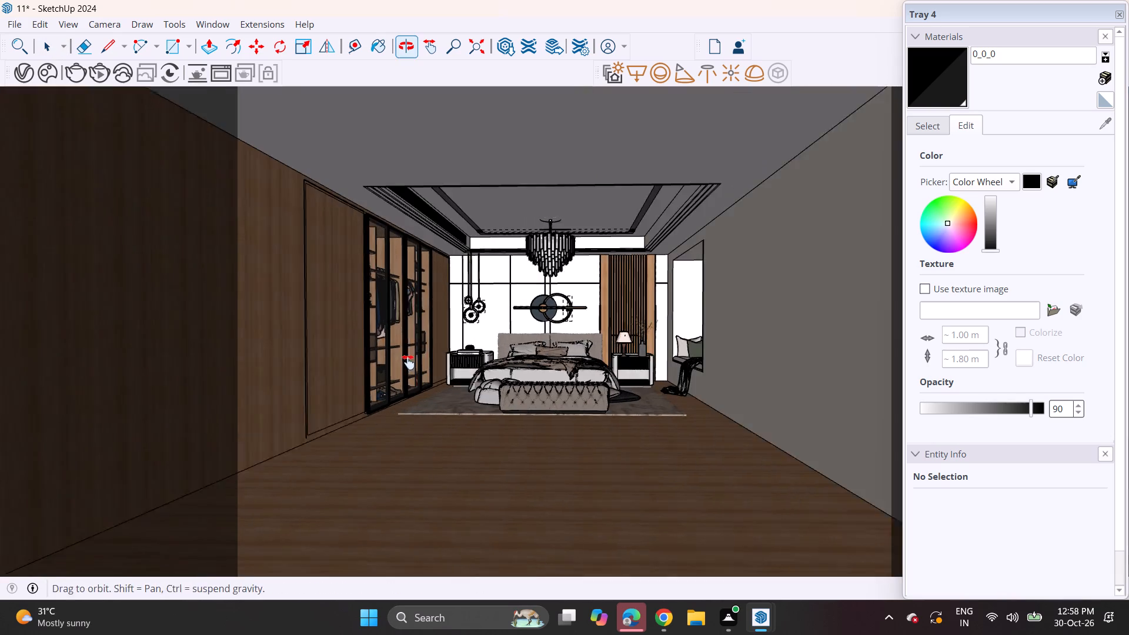
shift+middle_drag(408, 362, 415, 362)
scroll(411, 351, up, 8)
middle_drag(423, 327, 386, 325)
scroll(392, 325, up, 2)
middle_drag(404, 327, 459, 360)
middle_drag(435, 360, 362, 369)
shift+middle_drag(401, 356, 466, 359)
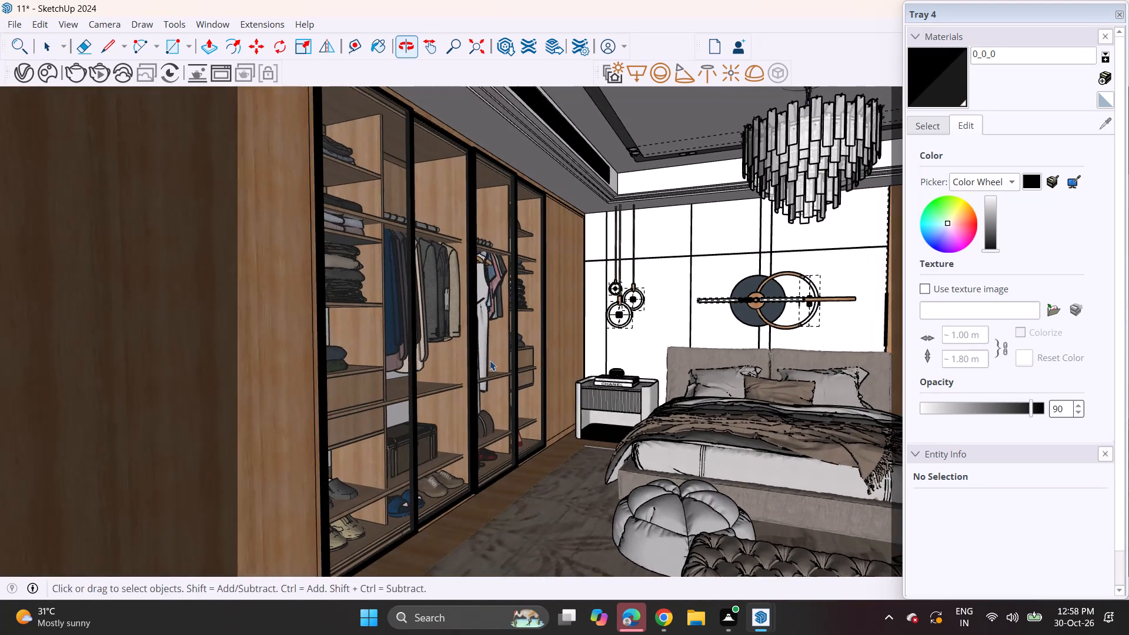
middle_drag(483, 360, 375, 367)
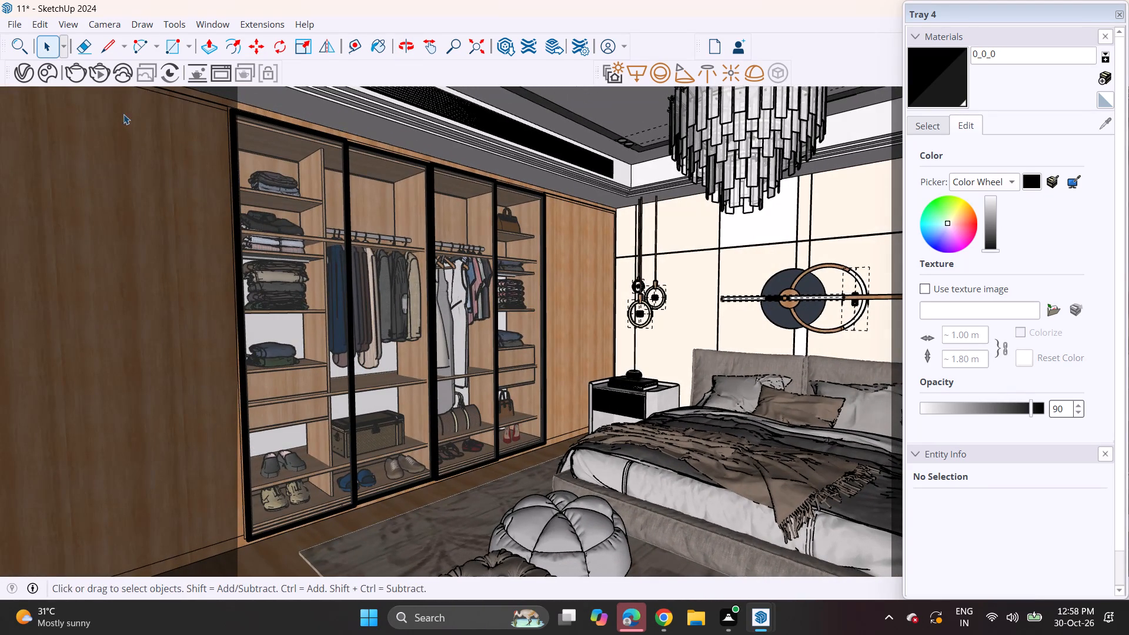
click(18, 22)
click(50, 226)
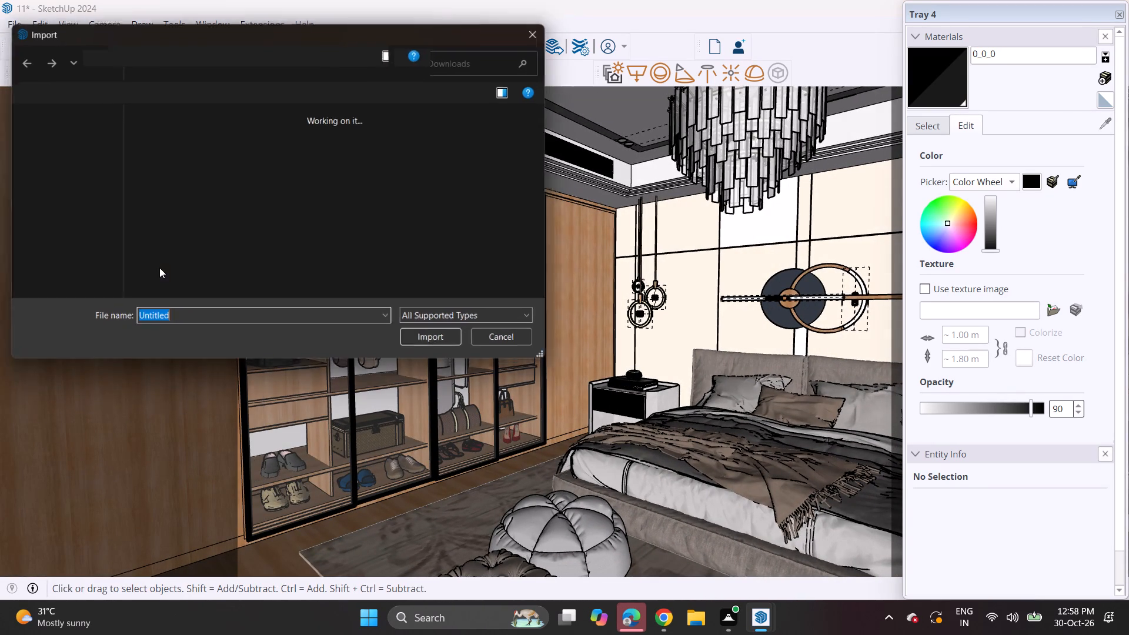
scroll(276, 240, down, 3)
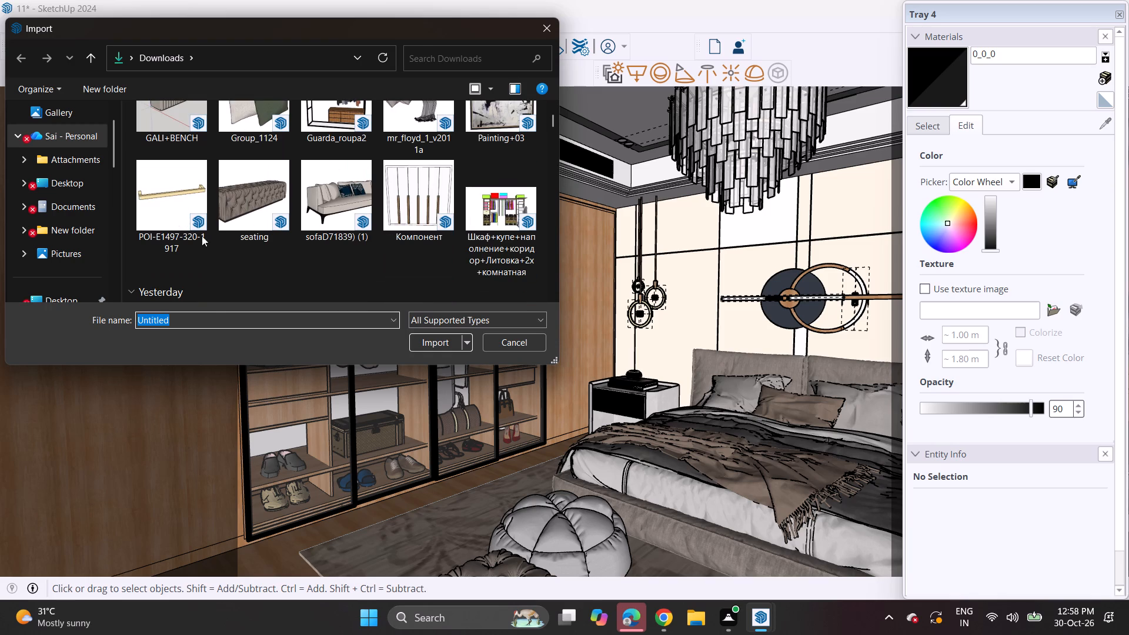
click(156, 215)
click(428, 339)
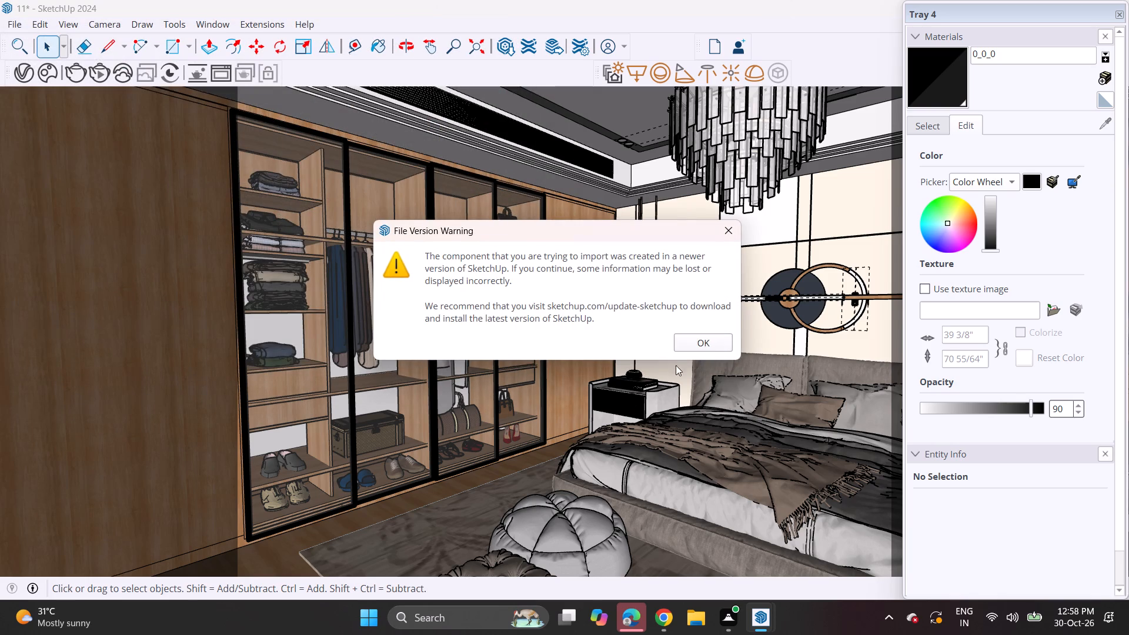
click(699, 344)
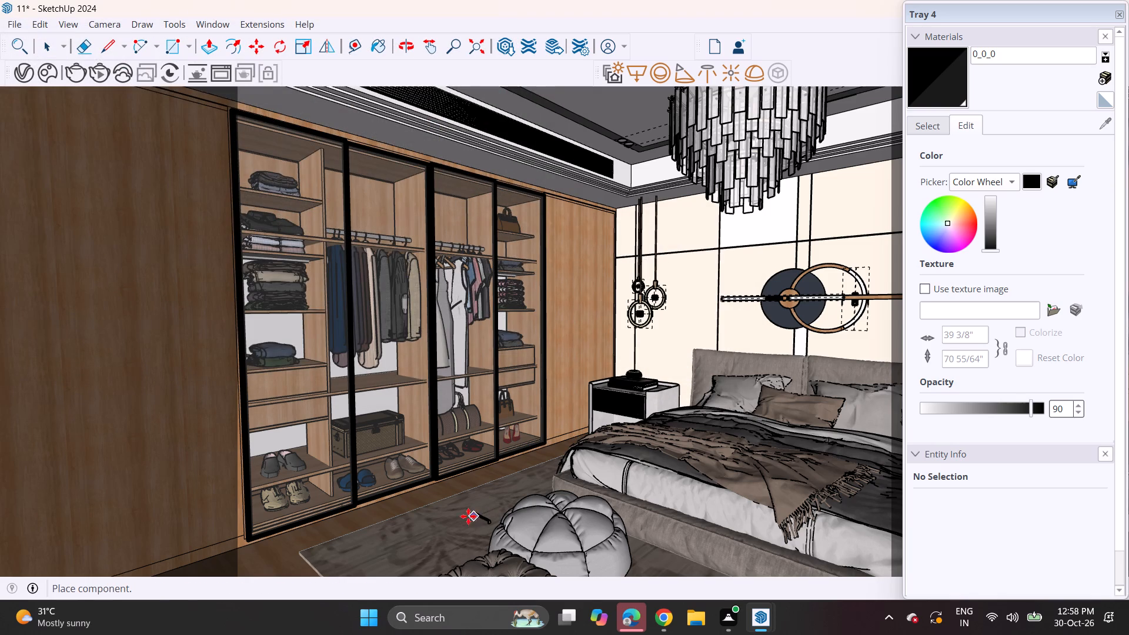
click(462, 516)
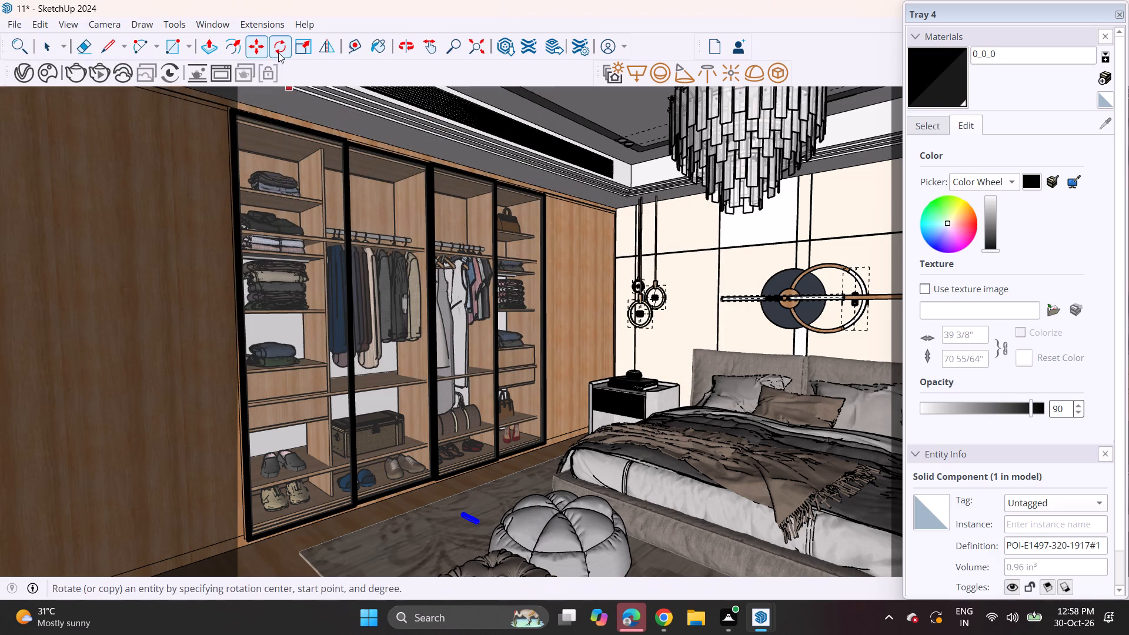
Rotate the imported gold bar handle so it stands vertically.
click(278, 52)
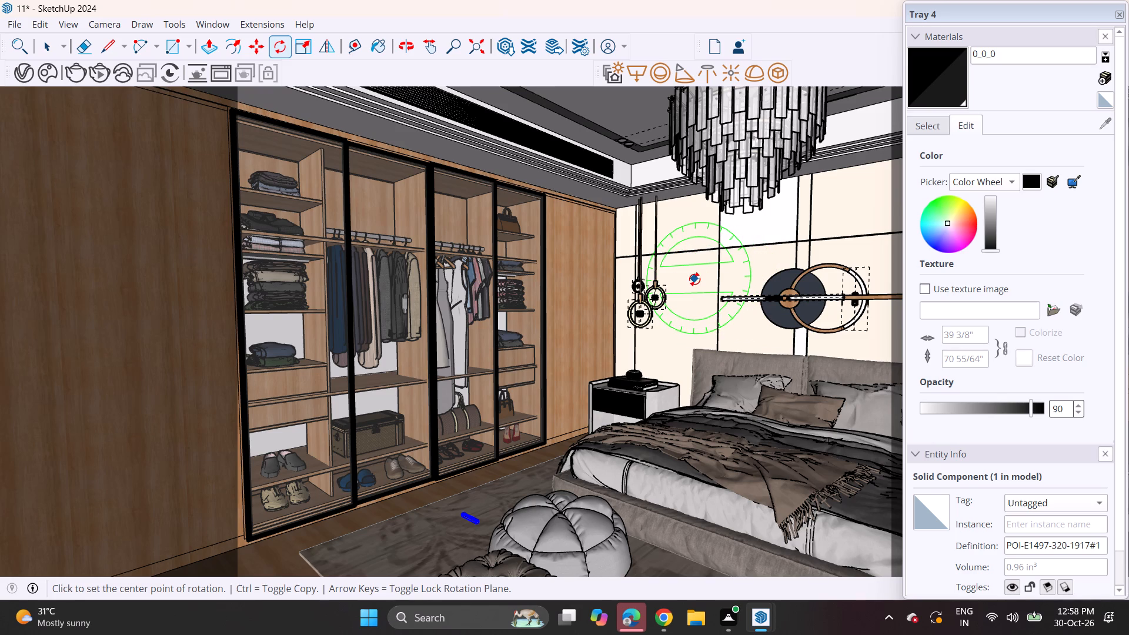
click(694, 279)
click(712, 281)
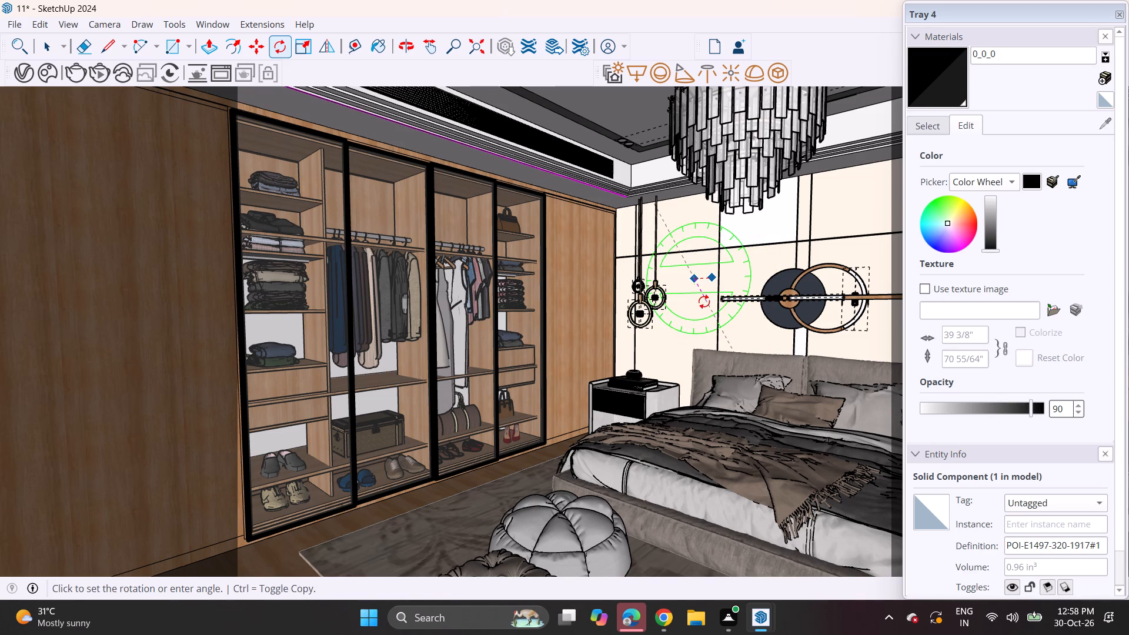
click(690, 319)
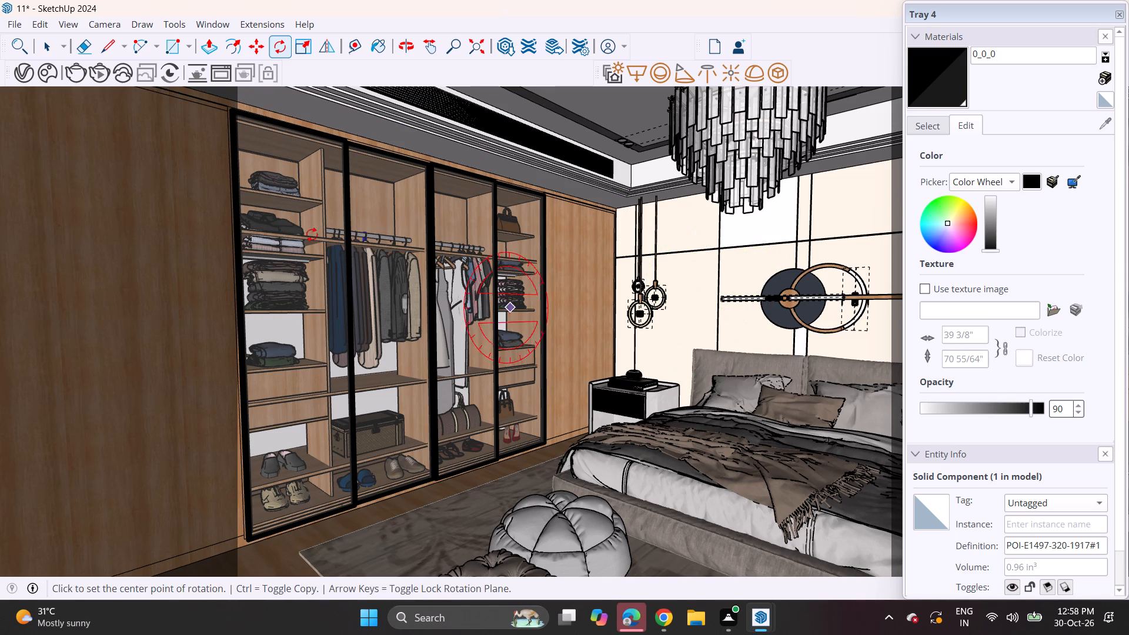
Move the upright handle onto the lower part of the wooden wardrobe panel beside the nightstand.
click(254, 51)
click(375, 322)
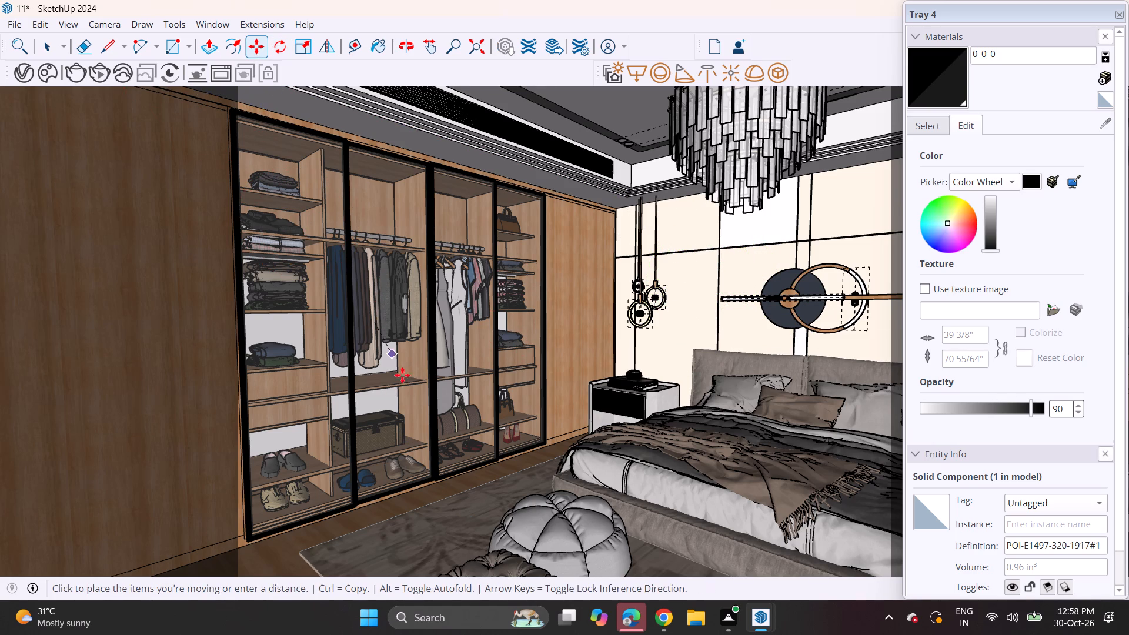
click(517, 533)
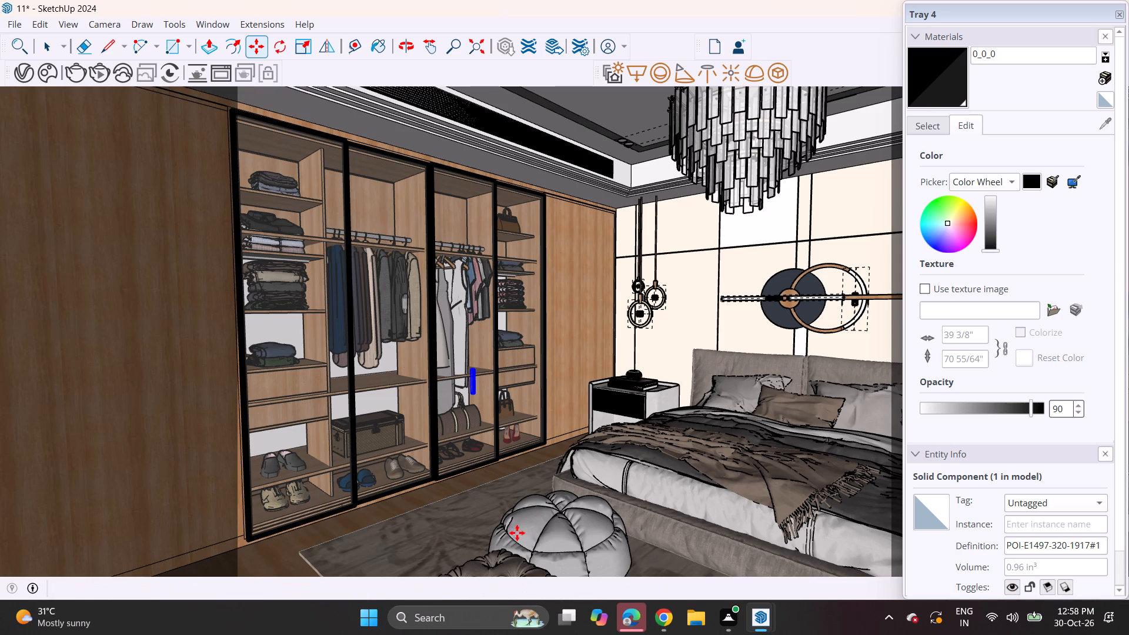
scroll(474, 408, up, 9)
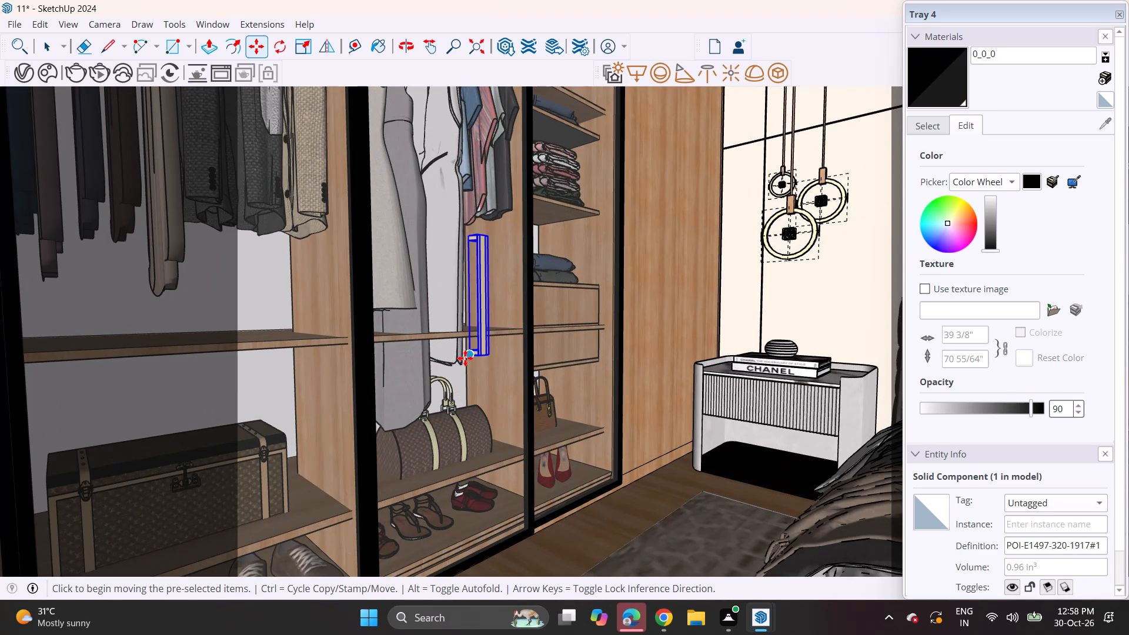
click(465, 358)
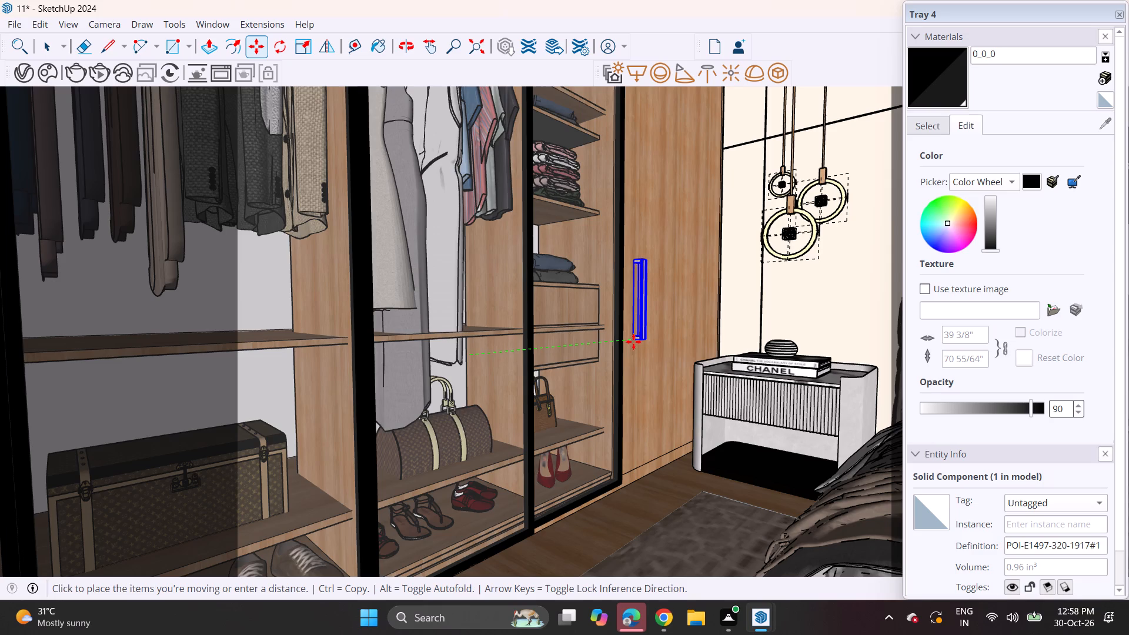
click(633, 342)
scroll(653, 350, up, 3)
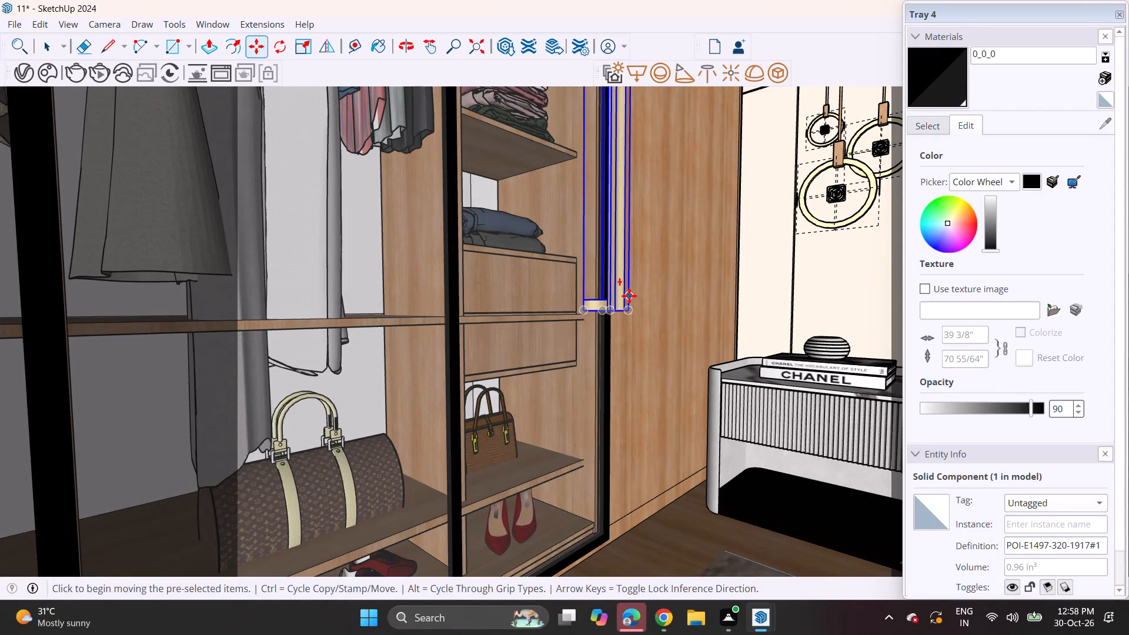
middle_drag(626, 296, 575, 303)
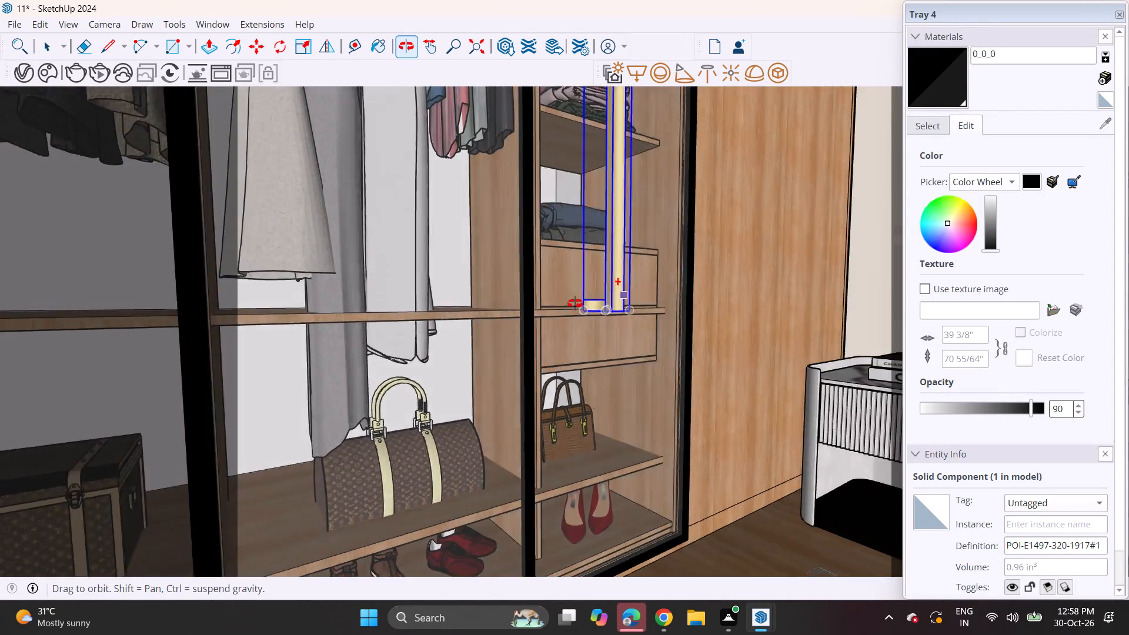
middle_drag(575, 303, 763, 309)
click(577, 315)
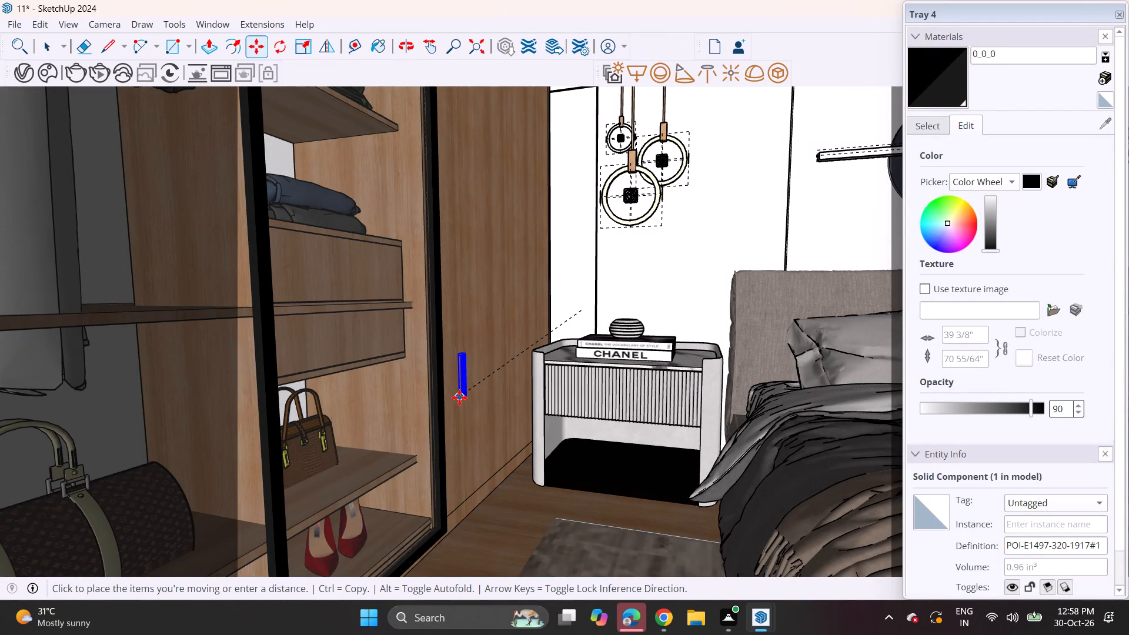
click(506, 452)
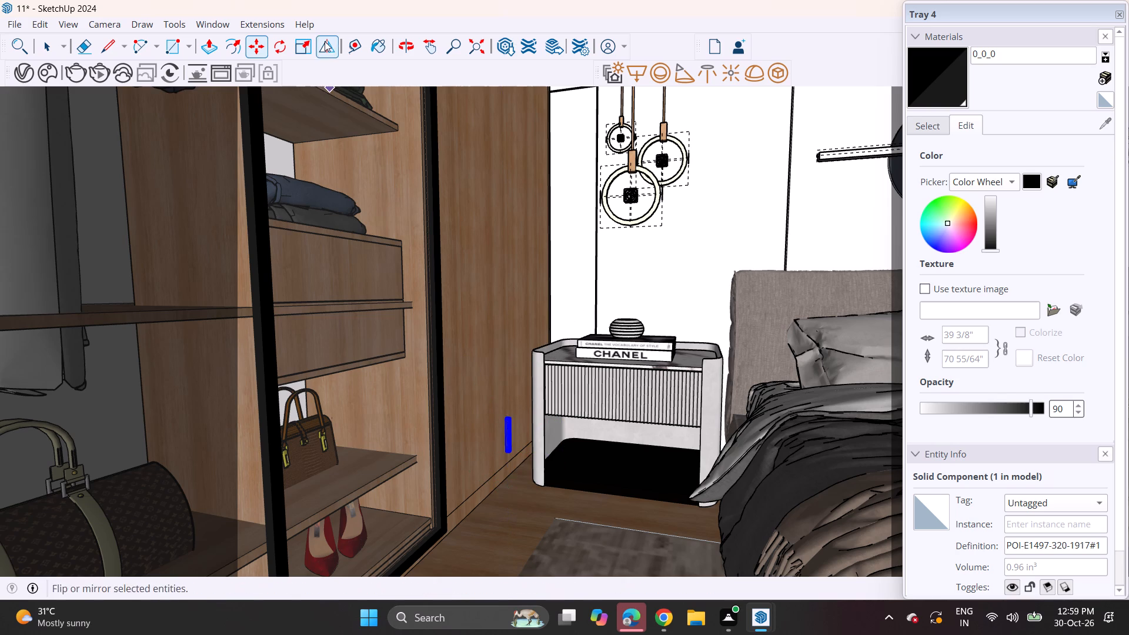
Scale the handle up uniformly into a tall door pull covering much of the wooden panel's height.
click(299, 56)
click(511, 414)
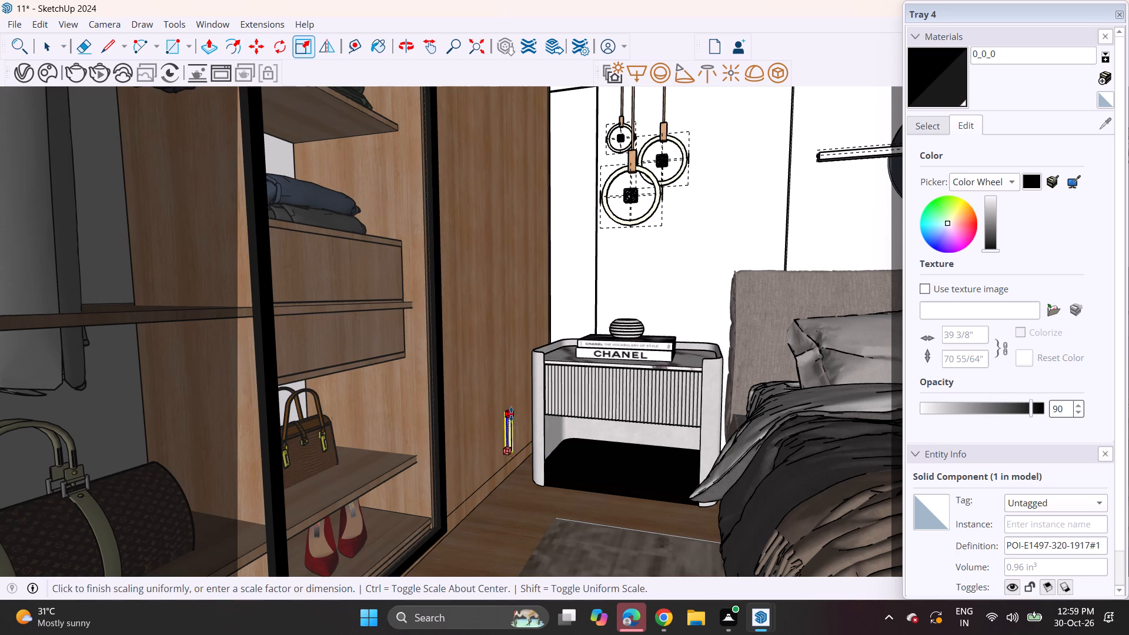
click(481, 101)
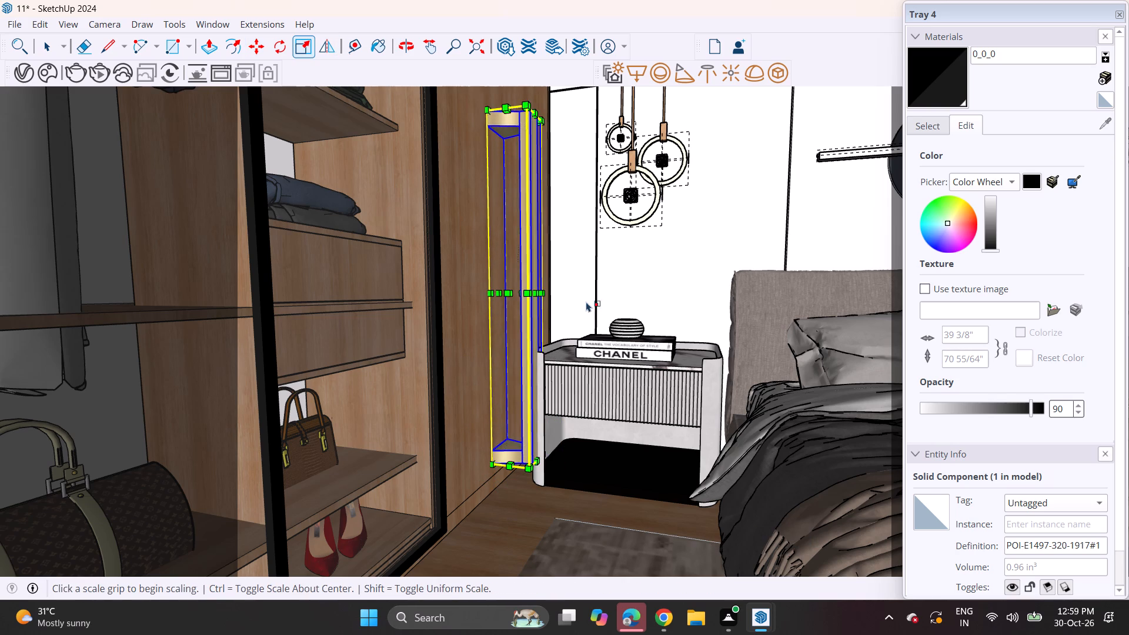
Scale down the enlarged handle's projection and width separately so it becomes a slim bar, keeping its height.
scroll(586, 302, down, 4)
middle_drag(569, 299, 477, 366)
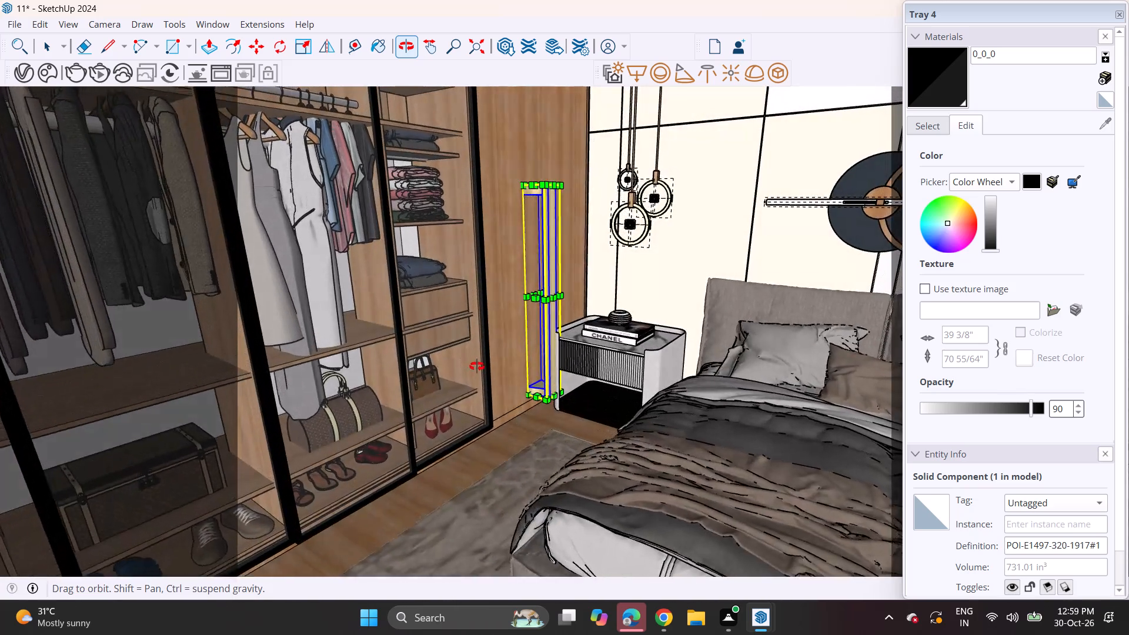
middle_drag(477, 366, 479, 364)
scroll(612, 276, up, 4)
scroll(526, 295, up, 3)
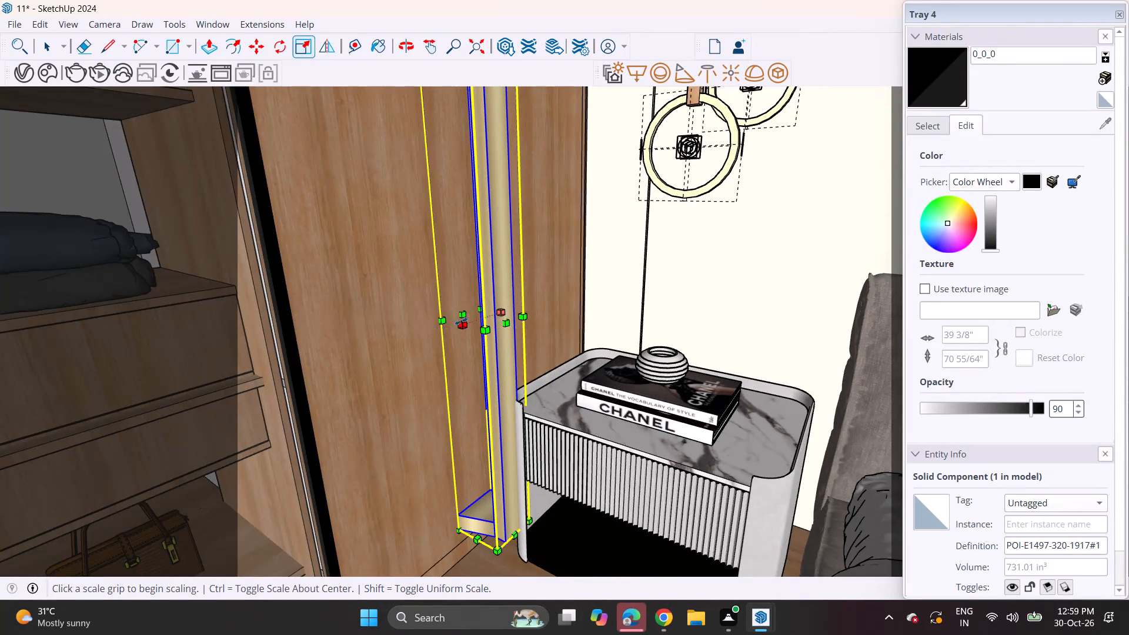
click(461, 321)
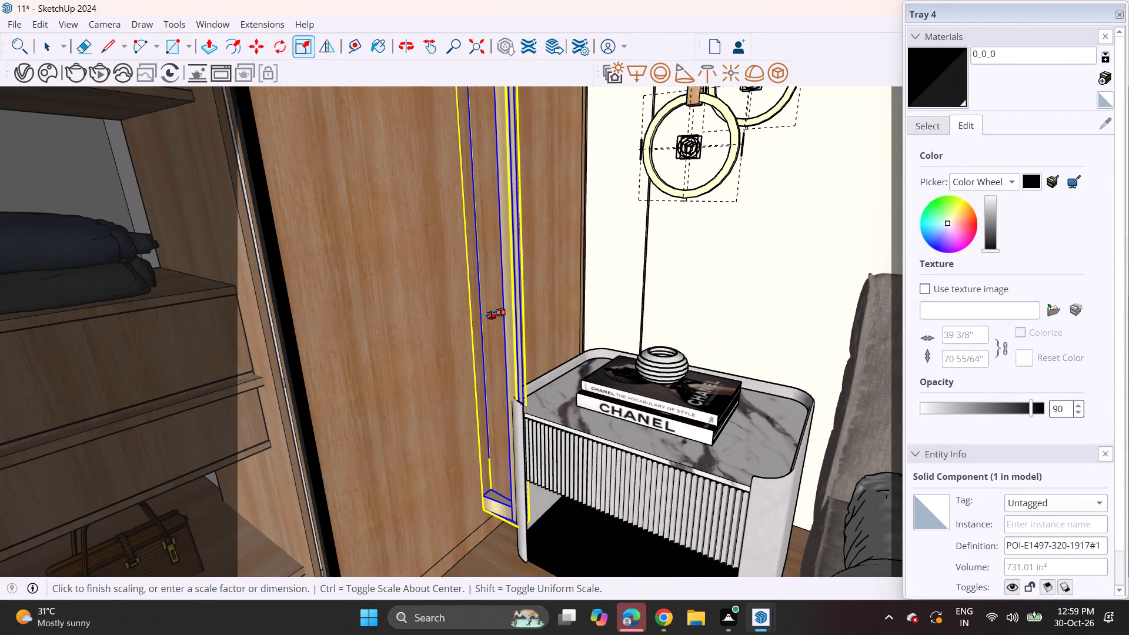
click(491, 313)
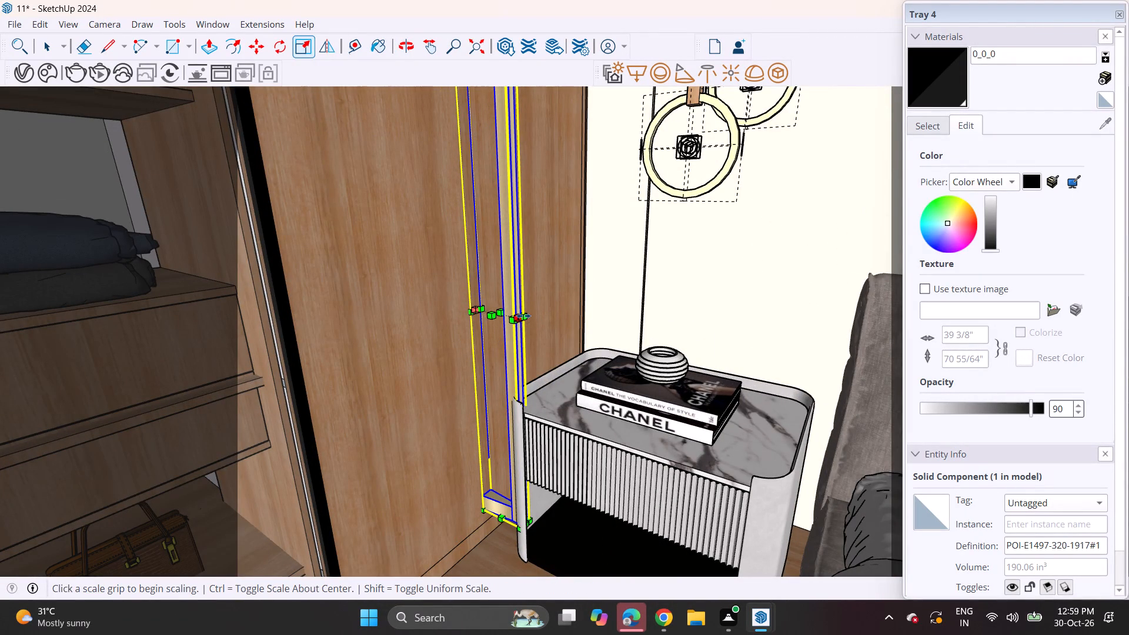
click(523, 316)
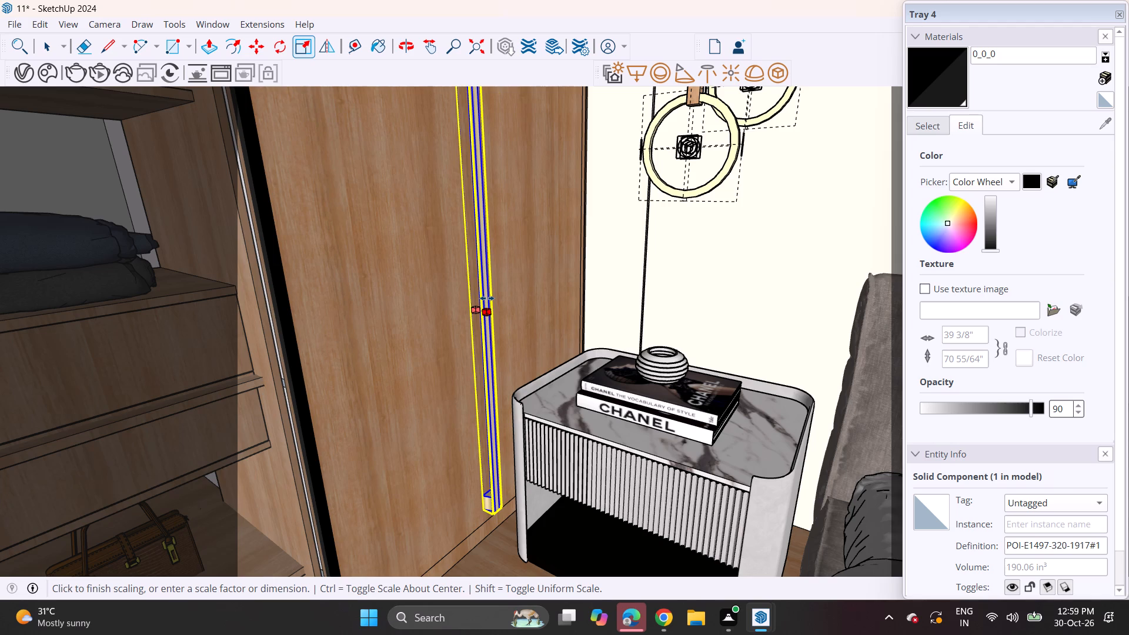
click(485, 298)
key(space)
click(510, 316)
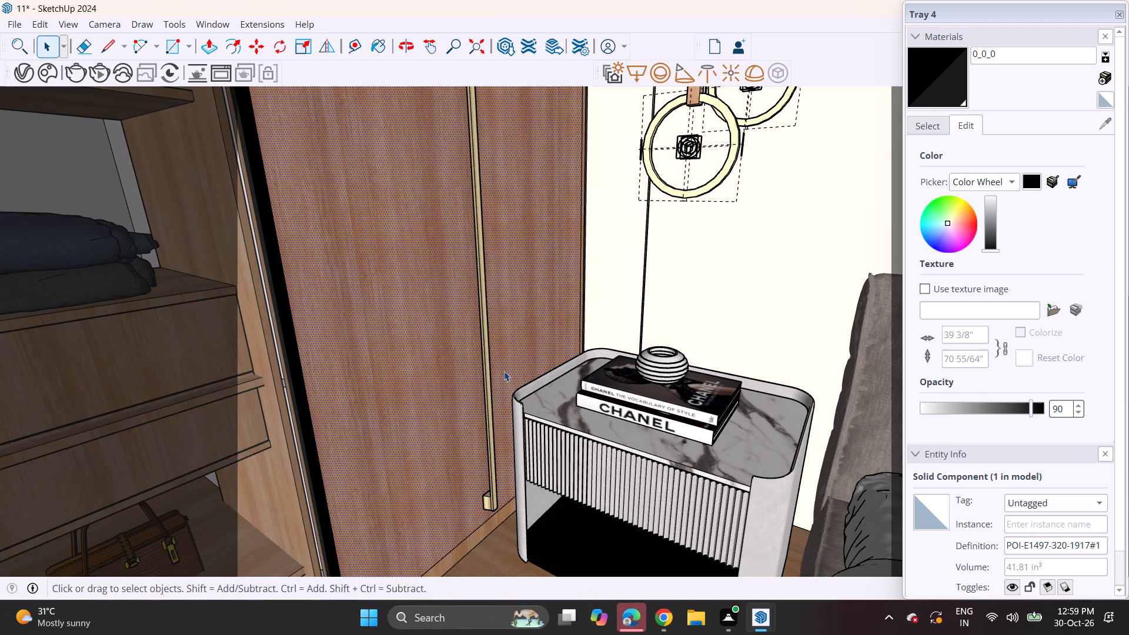
Slim the tall gold handle's cross-section further by scaling it along one horizontal axis.
middle_drag(503, 367, 519, 289)
scroll(513, 286, down, 6)
scroll(512, 360, down, 3)
key(space)
click(483, 465)
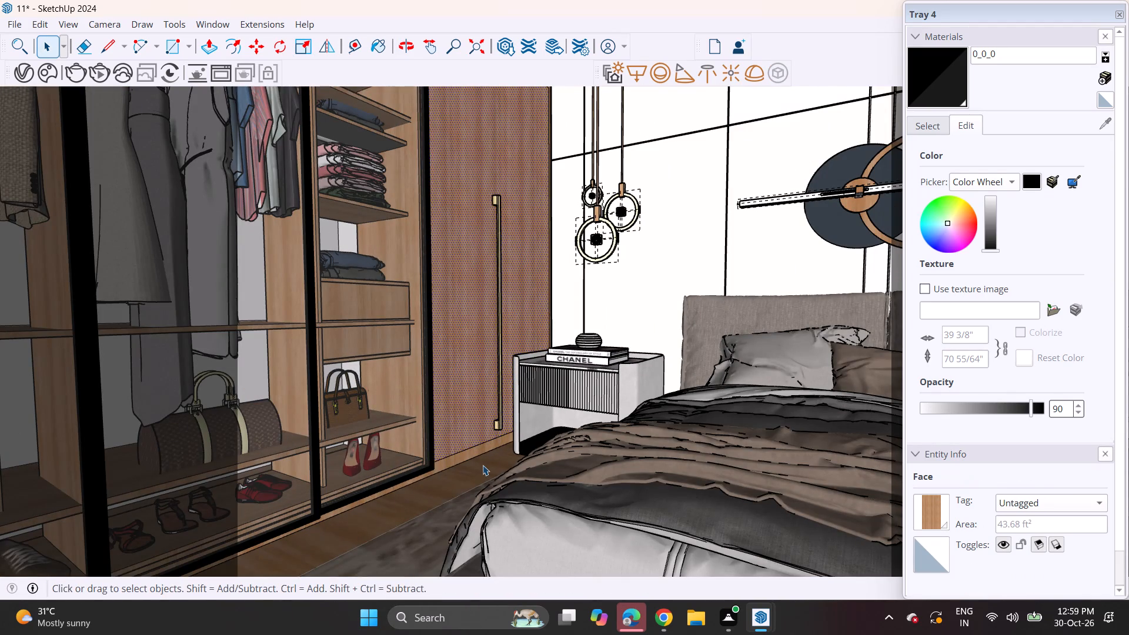
scroll(492, 188, up, 5)
scroll(499, 189, down, 1)
scroll(500, 189, up, 15)
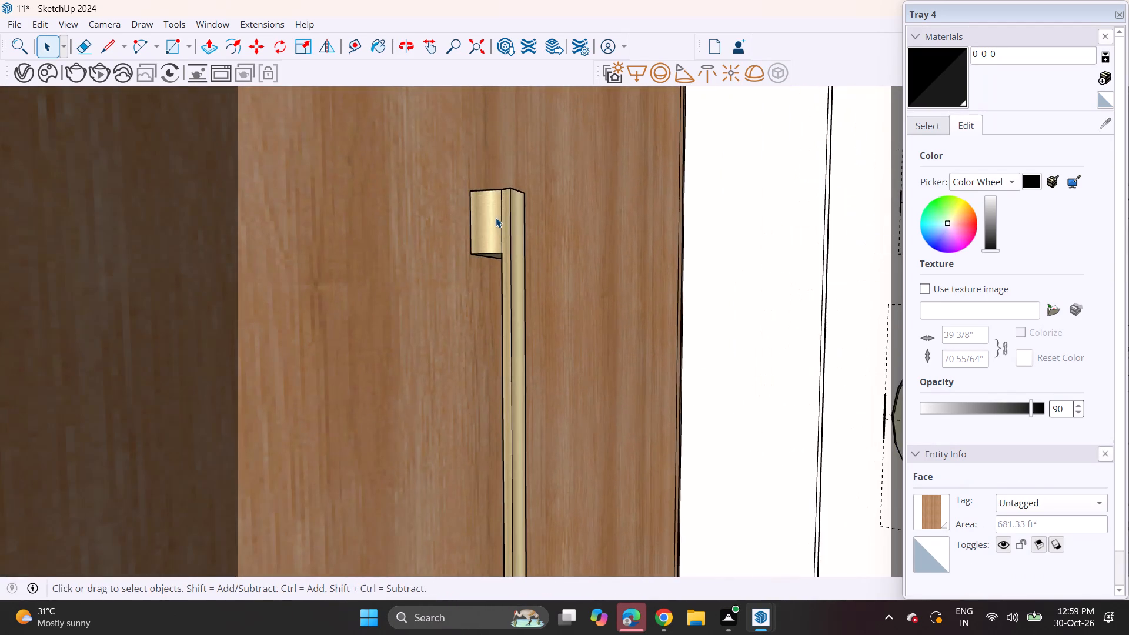
middle_drag(488, 229, 332, 330)
scroll(447, 249, up, 2)
scroll(447, 249, down, 1)
scroll(447, 249, up, 2)
click(427, 268)
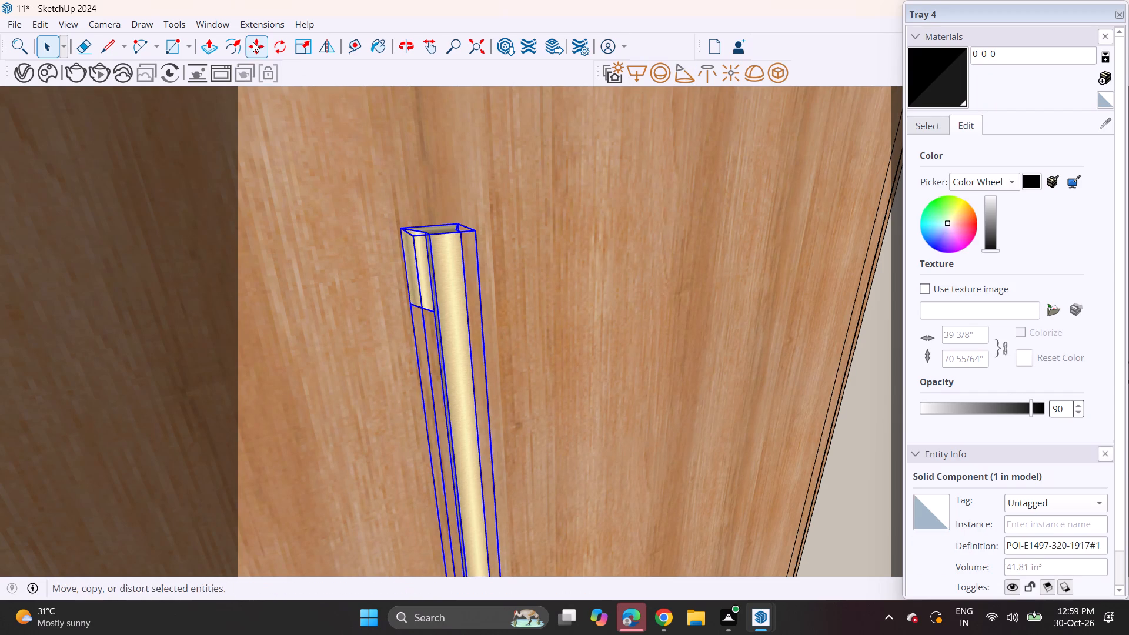
click(306, 45)
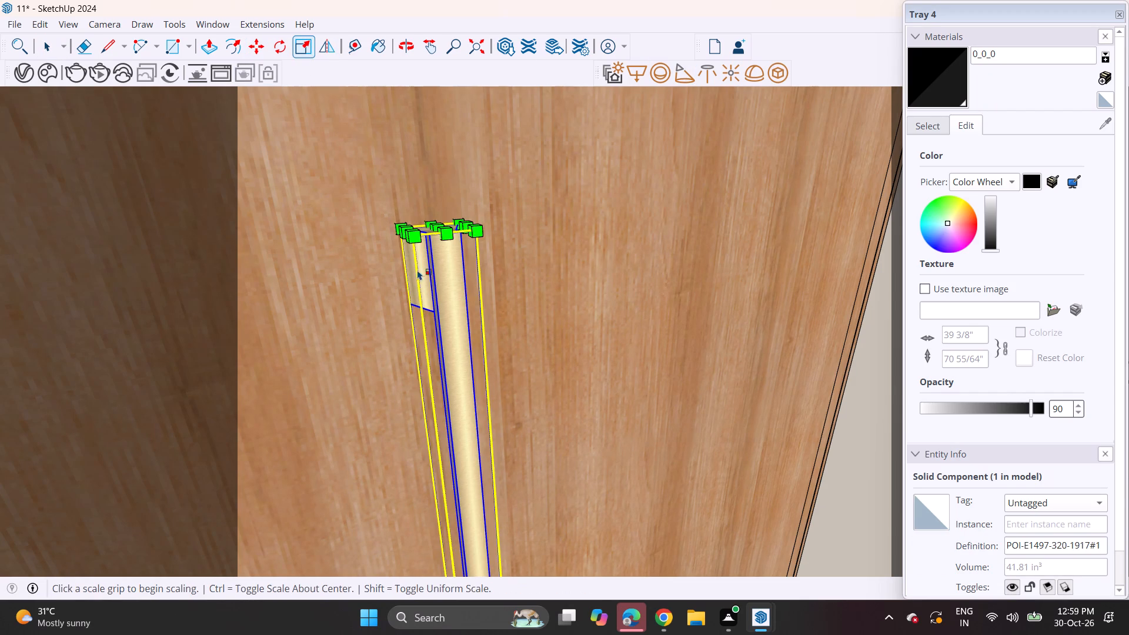
scroll(426, 290, down, 3)
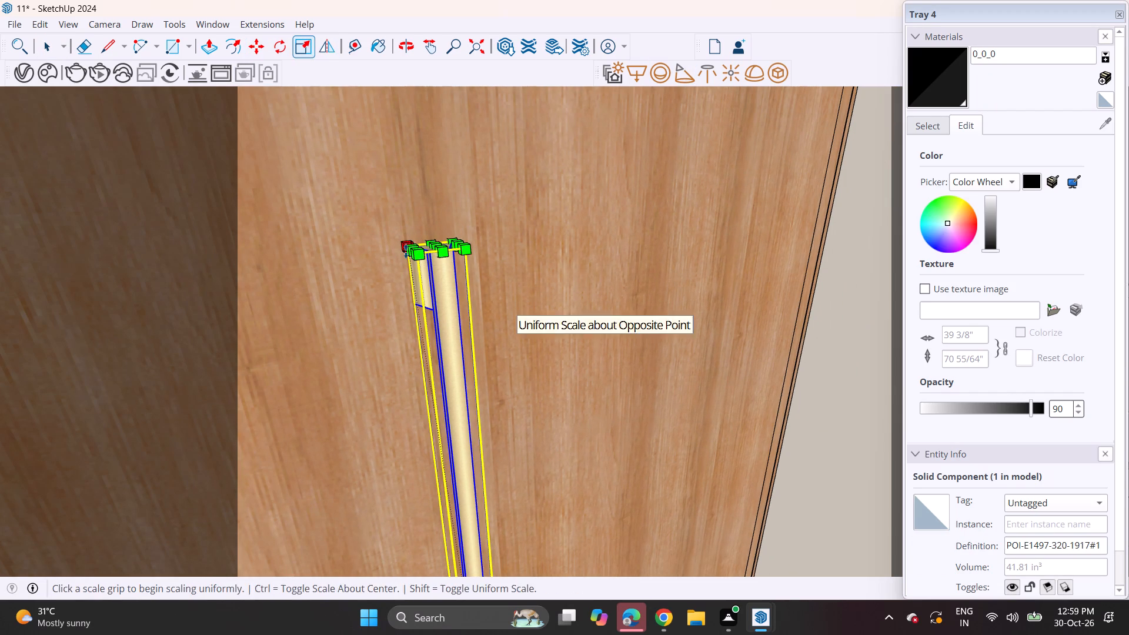
click(409, 254)
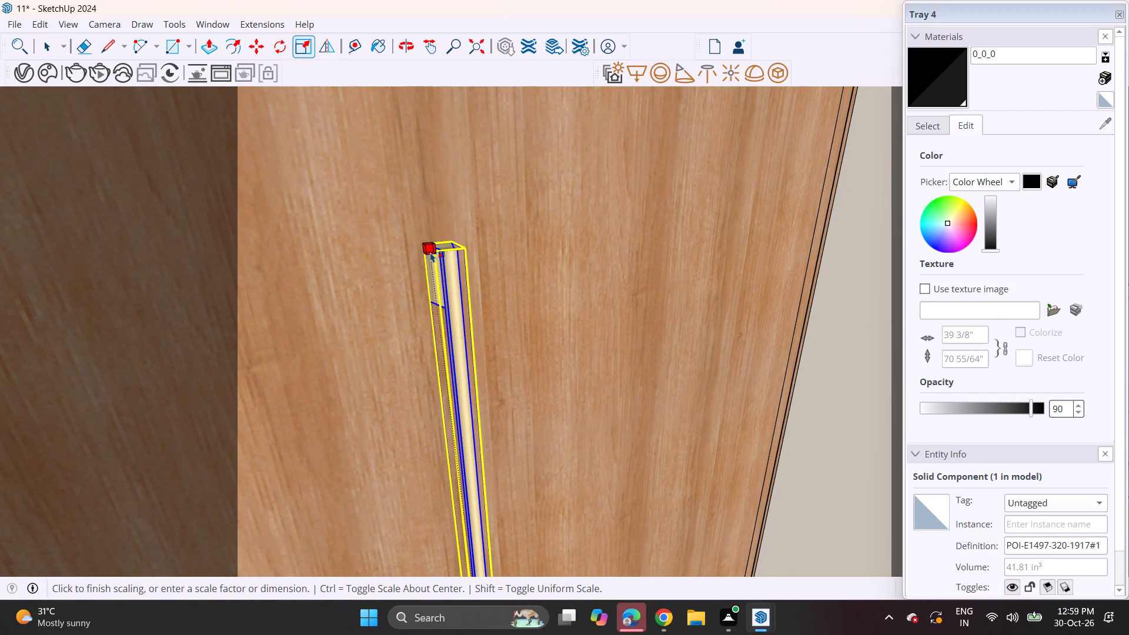
click(437, 252)
Move the slimmed handle from its lower end slightly along the wooden panel, away from the nightstand.
middle_drag(423, 367, 449, 210)
scroll(449, 213, down, 11)
middle_drag(404, 426, 565, 427)
scroll(507, 433, down, 9)
shift+middle_drag(485, 501, 485, 472)
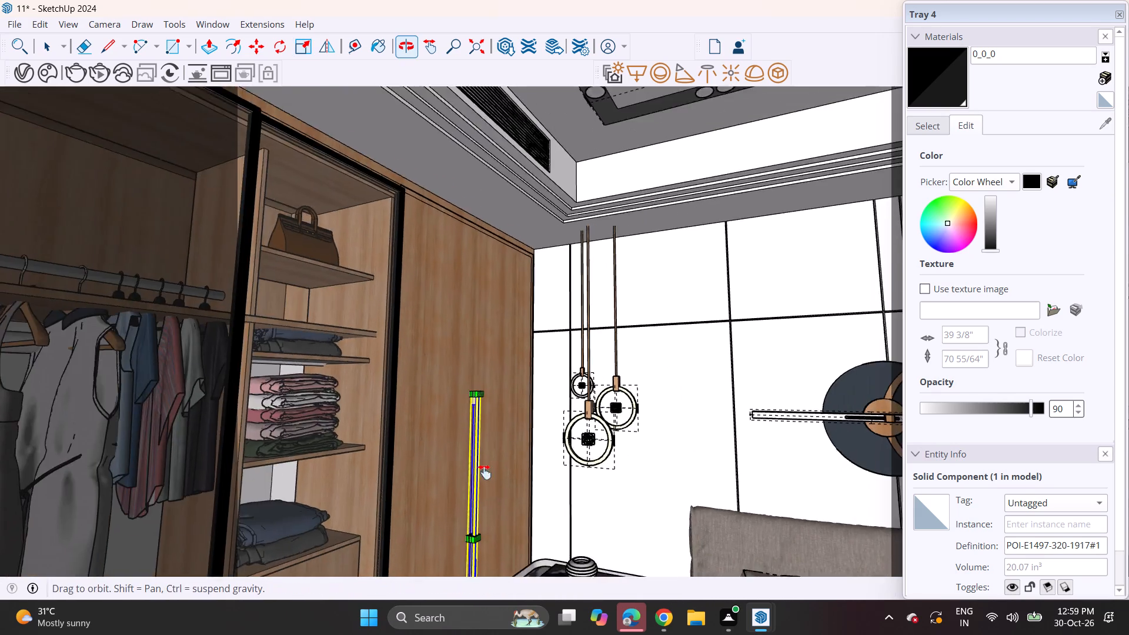
shift+middle_drag(485, 472, 476, 283)
middle_drag(468, 345, 496, 377)
scroll(450, 499, up, 8)
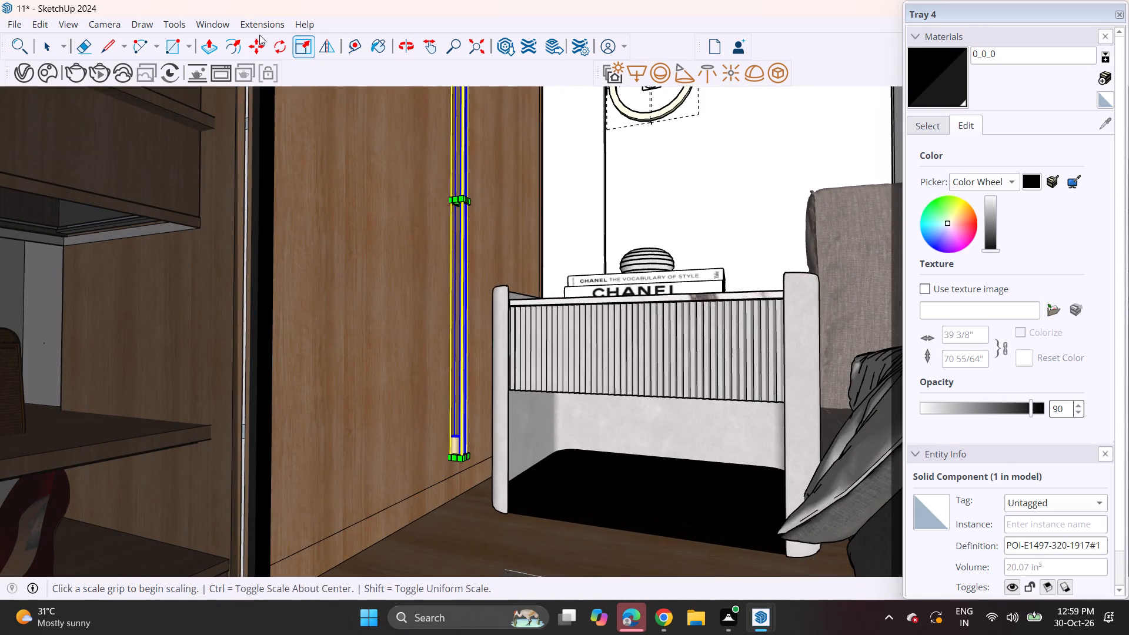
click(259, 35)
scroll(436, 422, up, 3)
click(447, 466)
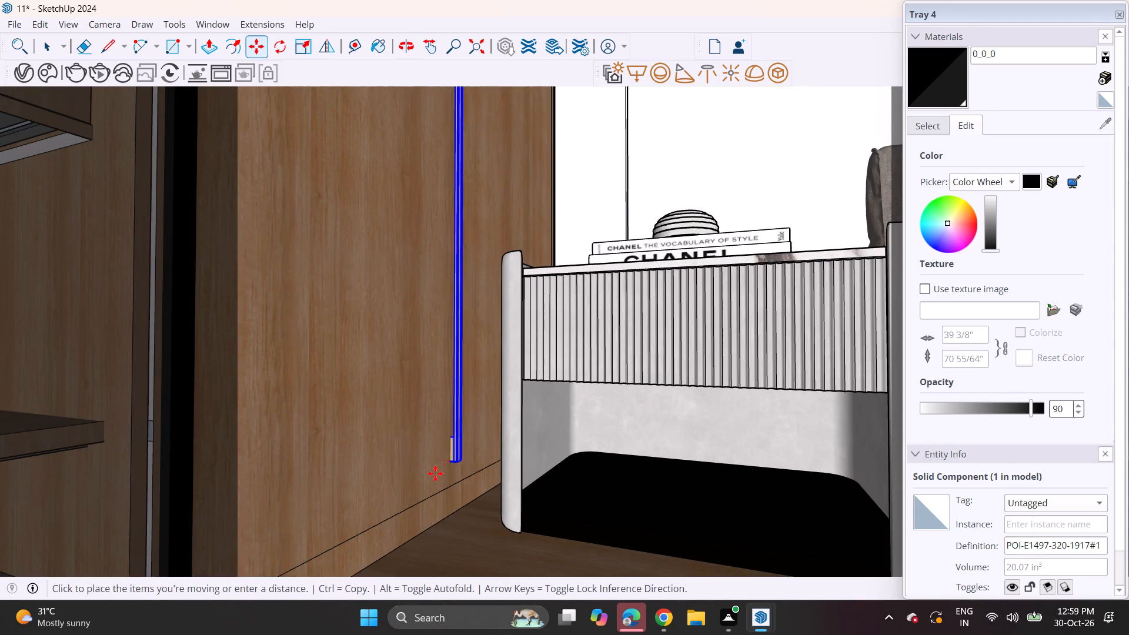
click(431, 474)
Copy the handle along the wardrobe onto the black frame upright between the two glass doors nearest the bed.
click(430, 473)
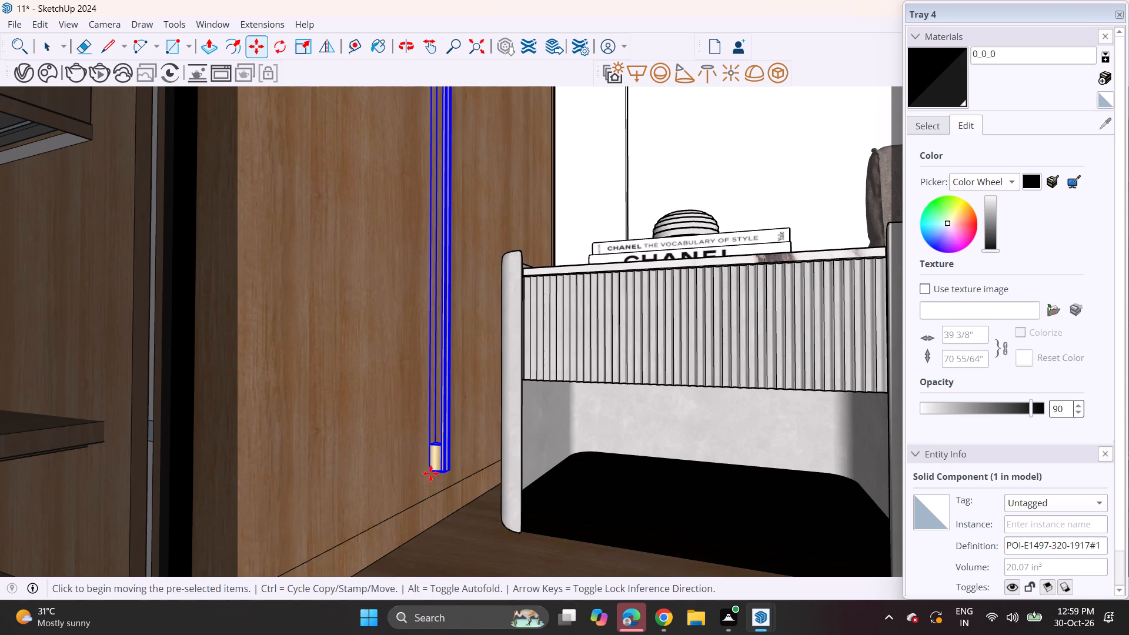
scroll(334, 506, down, 5)
middle_drag(306, 504, 514, 425)
scroll(521, 419, down, 6)
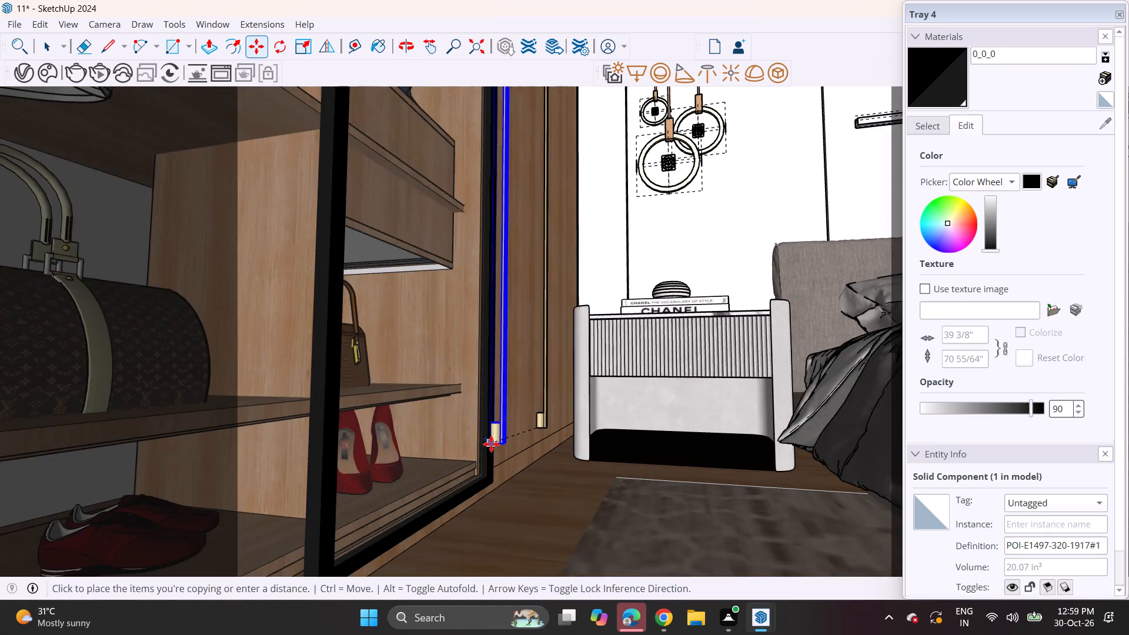
scroll(491, 444, down, 2)
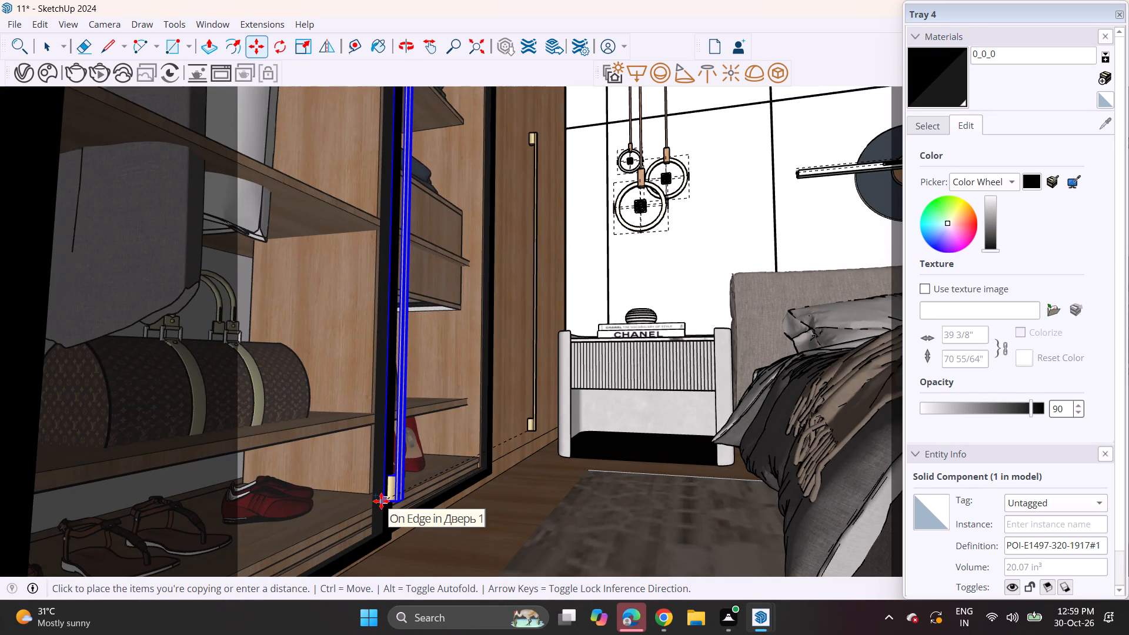
click(381, 501)
Copy the handle from that glass door frame onto the next black upright farther from the bed.
click(385, 507)
scroll(355, 516, down, 6)
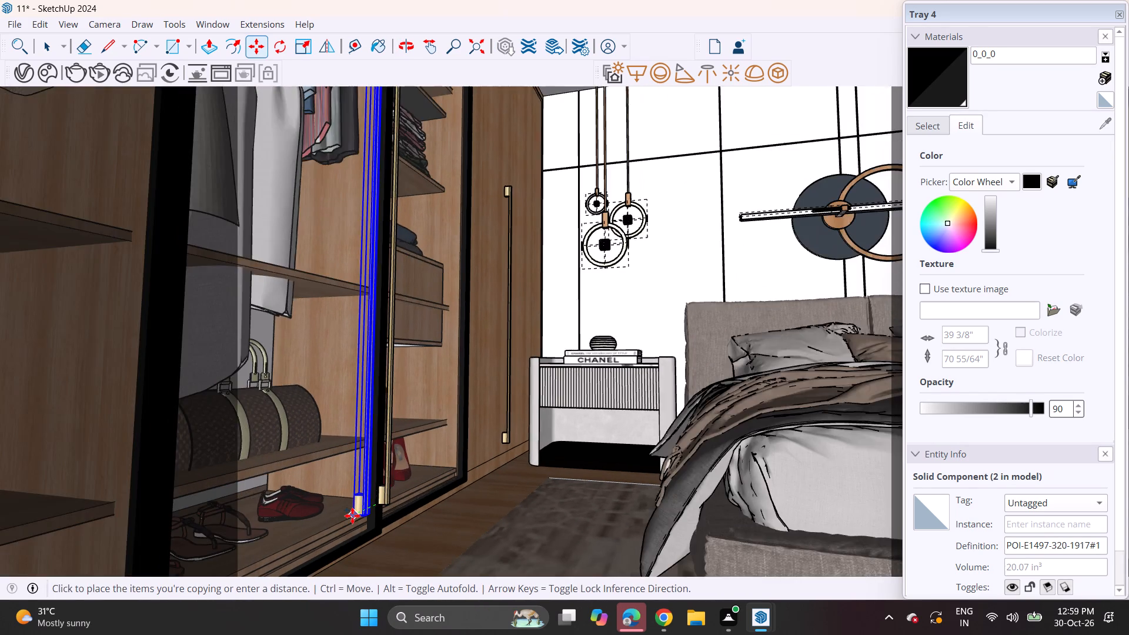
scroll(352, 516, down, 3)
shift+middle_drag(340, 514, 440, 436)
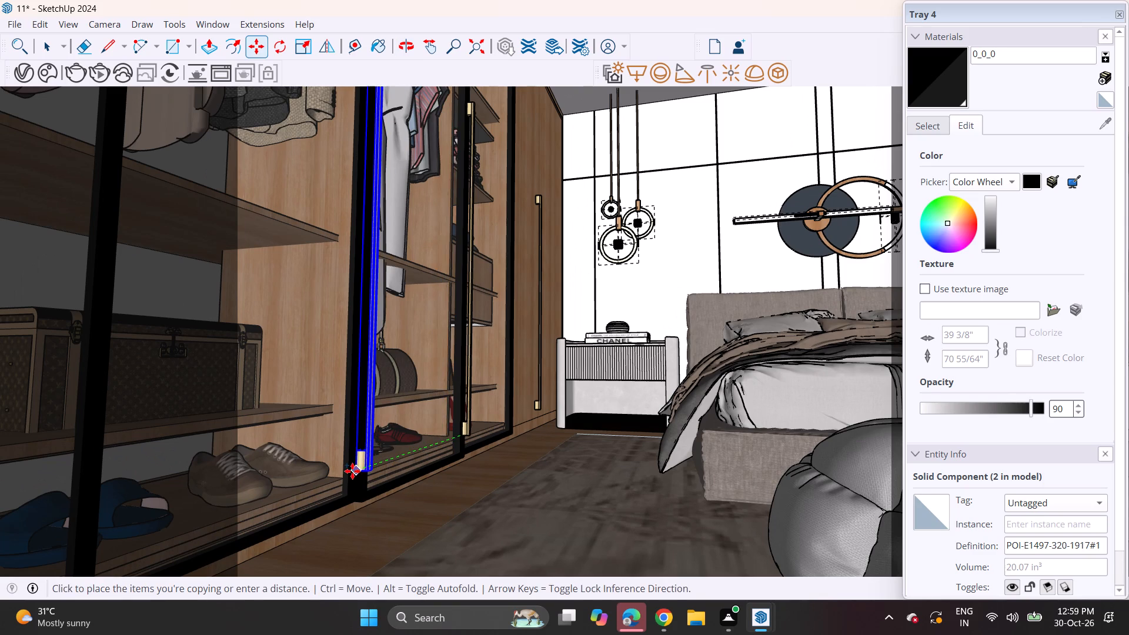
click(353, 472)
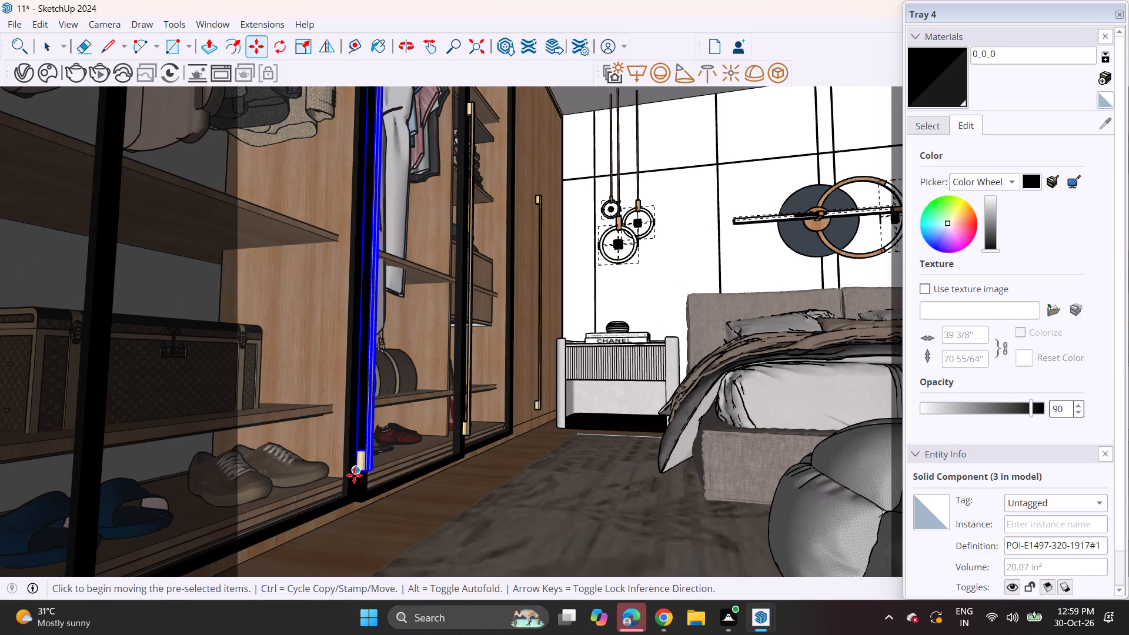
Copy the handle from its glass door frame onto the next black upright farther from the bed.
click(354, 475)
scroll(322, 488, down, 4)
shift+middle_drag(300, 486, 412, 429)
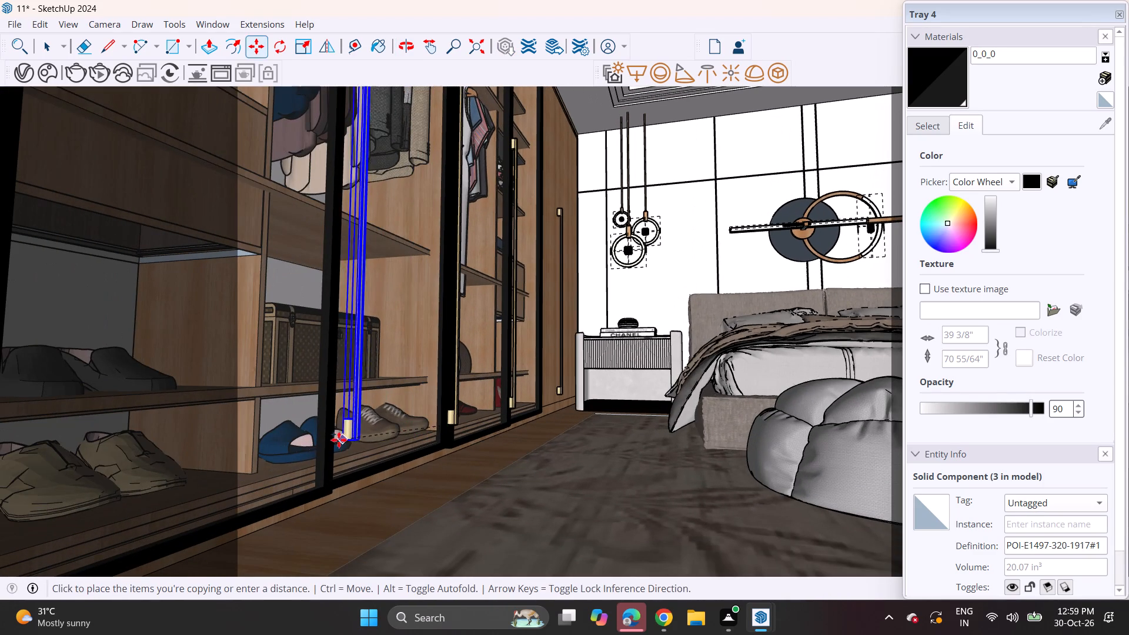
click(325, 458)
key(space)
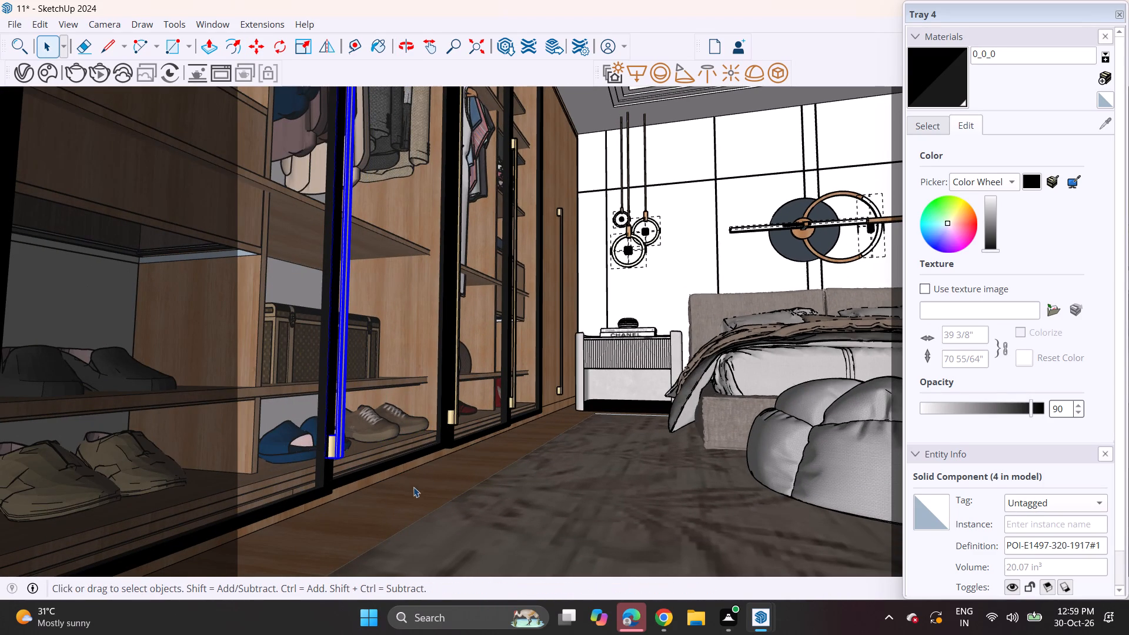
click(417, 490)
Examine the wardrobe with its copied handles and the overall bedroom composition as seen from the foot of the bed.
scroll(426, 490, down, 3)
shift+middle_drag(463, 481, 255, 474)
middle_drag(213, 493, 318, 498)
scroll(359, 481, down, 1)
middle_drag(358, 481, 335, 499)
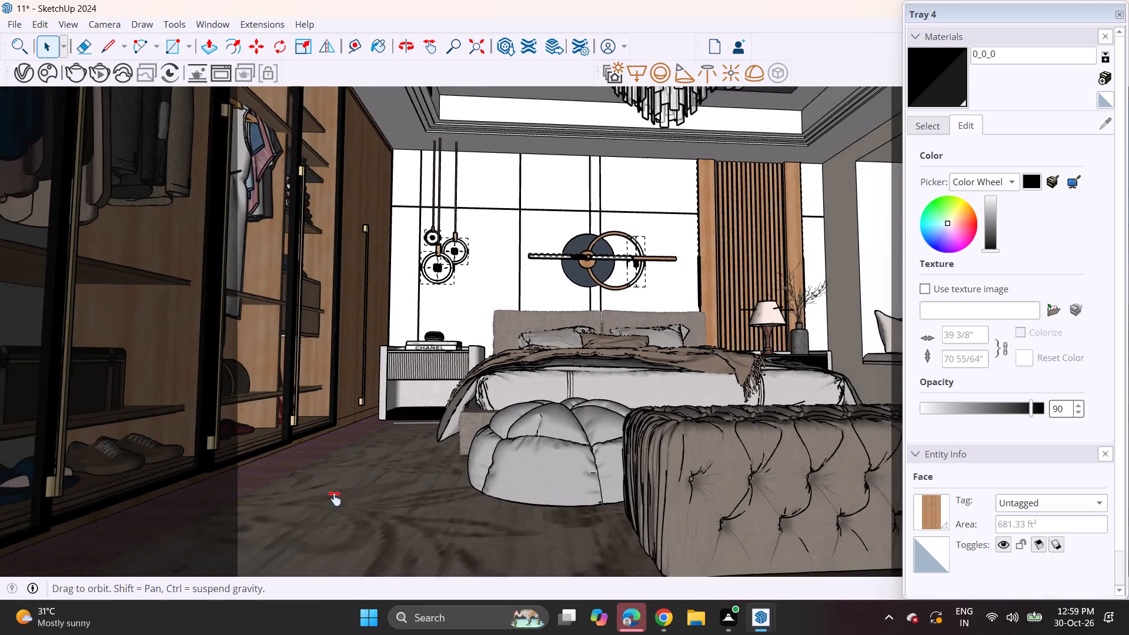
middle_drag(335, 499, 310, 518)
scroll(310, 490, down, 5)
middle_drag(380, 479, 413, 478)
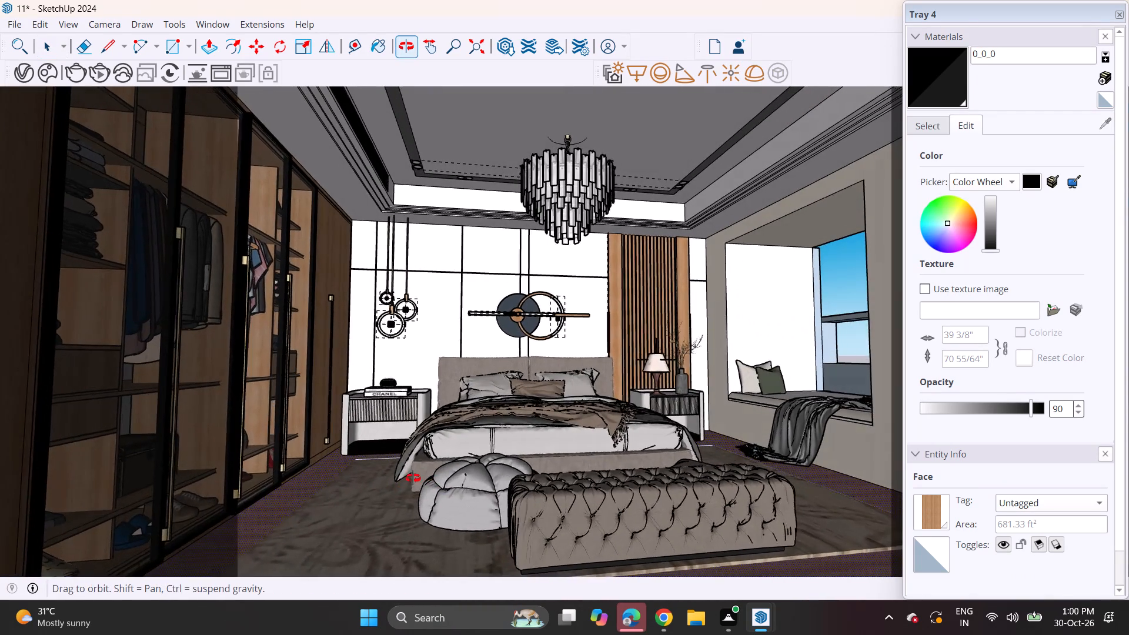
middle_drag(413, 478, 395, 474)
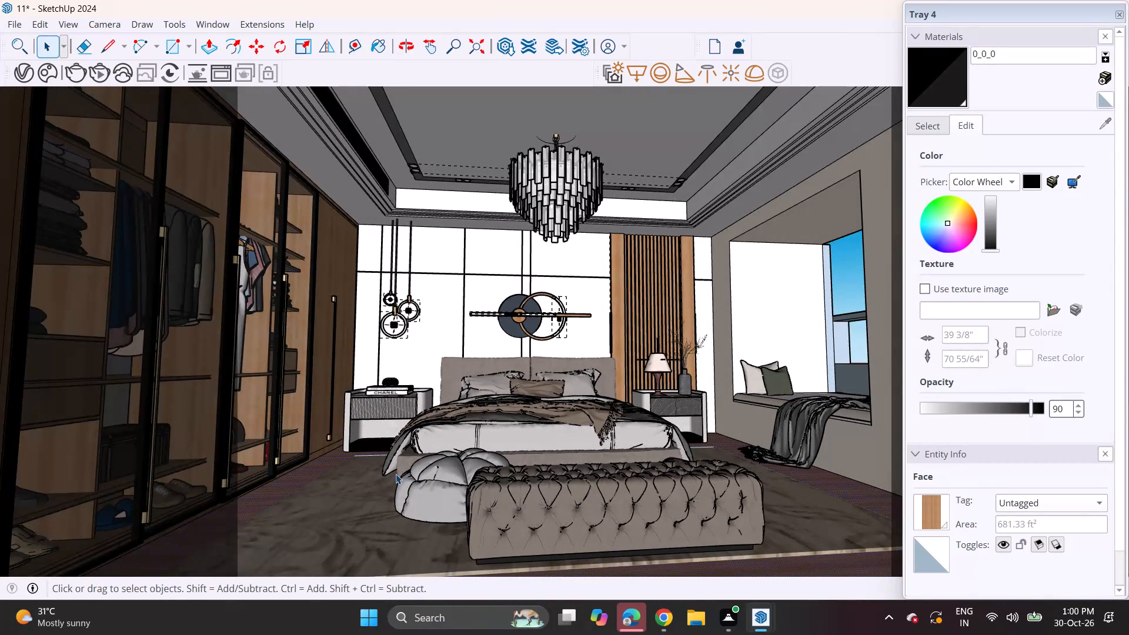
scroll(396, 474, down, 3)
middle_drag(458, 474, 422, 467)
middle_drag(419, 456, 473, 460)
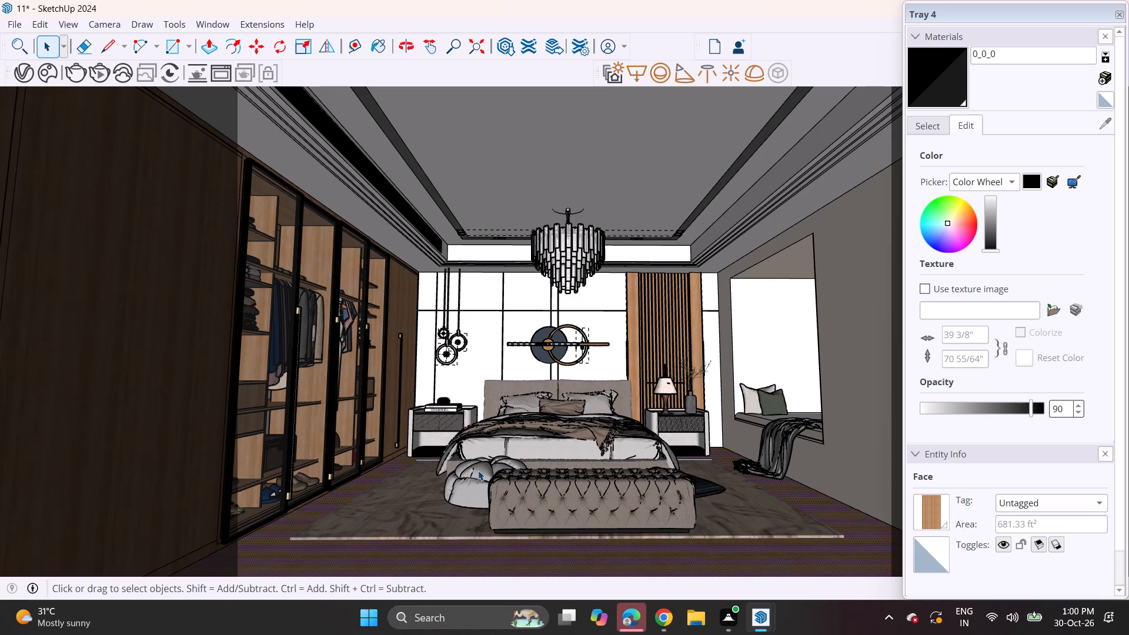
scroll(478, 470, up, 2)
shift+middle_drag(455, 468, 432, 442)
middle_drag(433, 439, 438, 480)
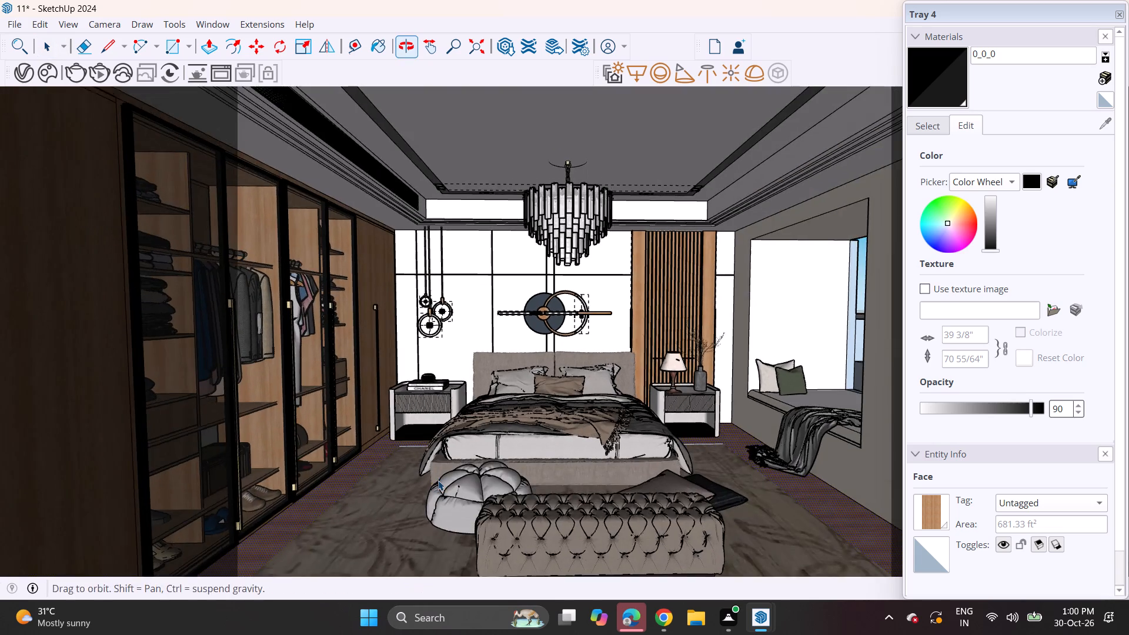
scroll(439, 480, up, 2)
scroll(439, 480, down, 1)
middle_drag(441, 481, 434, 479)
scroll(434, 480, down, 3)
middle_drag(444, 484, 449, 463)
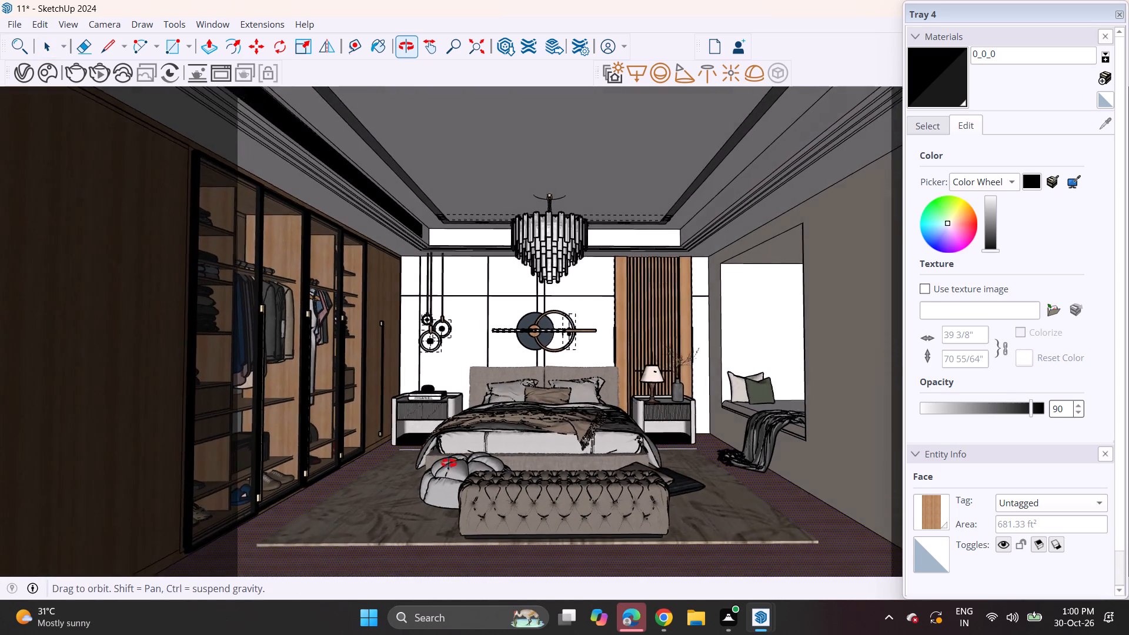
middle_drag(449, 463, 452, 463)
shift+middle_drag(456, 473, 483, 475)
middle_drag(469, 472, 460, 469)
scroll(463, 469, up, 4)
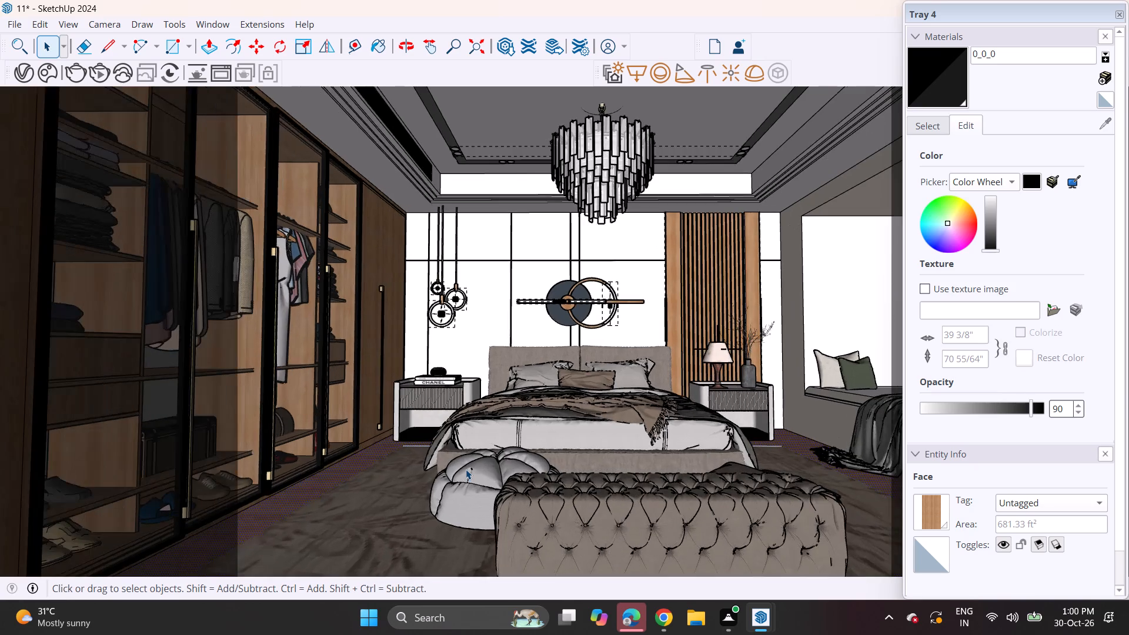
shift+middle_drag(467, 470, 389, 465)
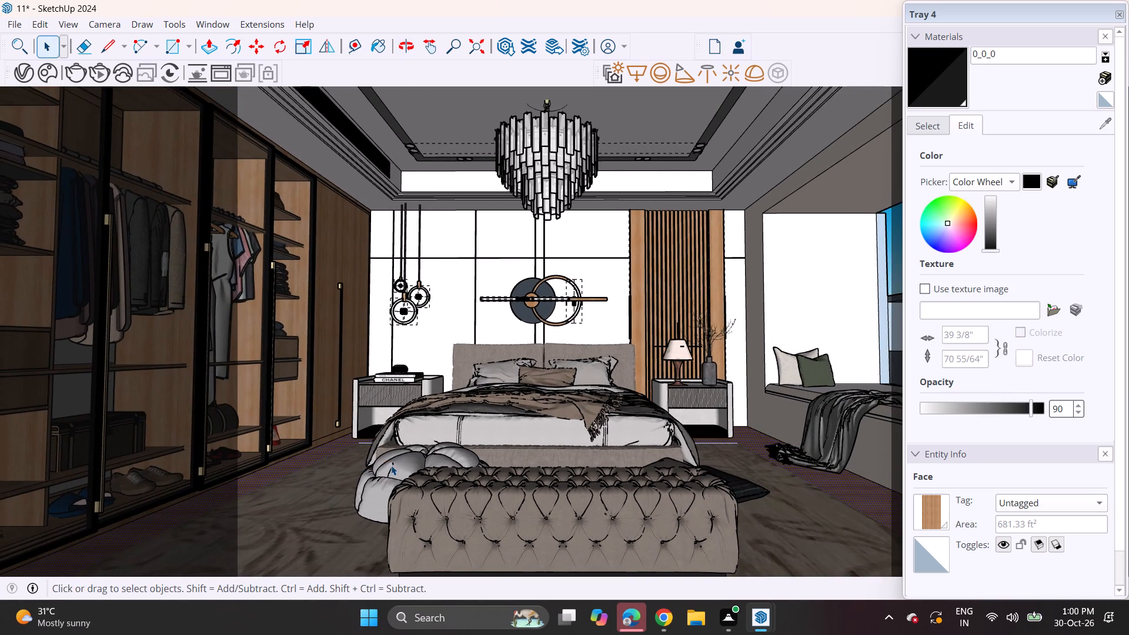
scroll(391, 465, down, 2)
middle_drag(403, 468, 412, 470)
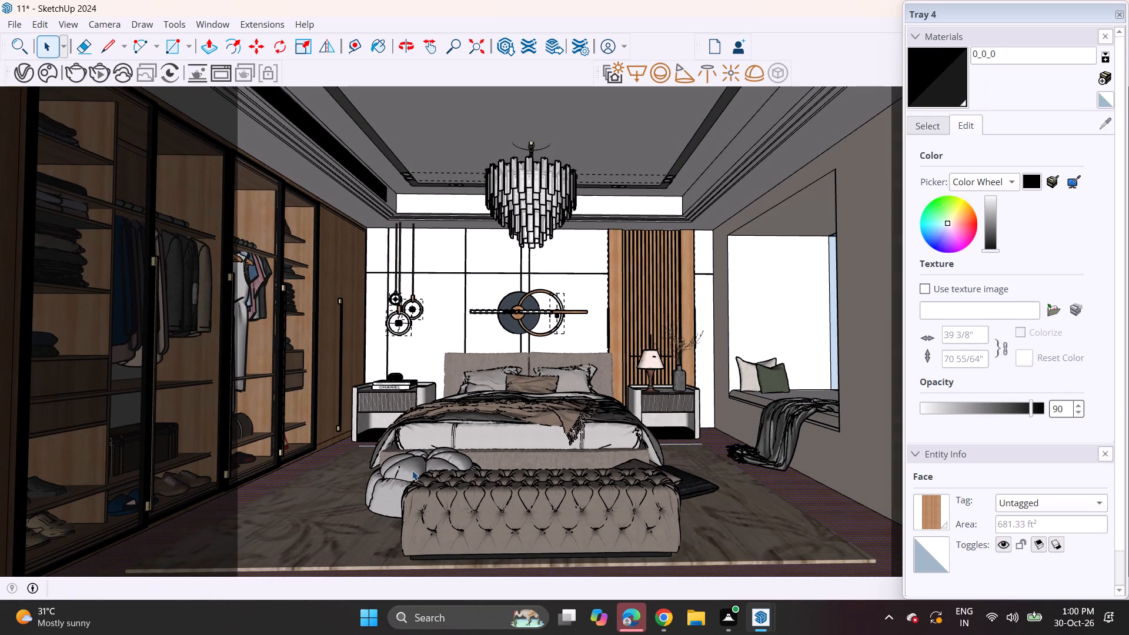
Scale the bed, pouf, rug, tufted bench and dark object beside the bench together, shortening them toward the headboard wall.
key(space)
click(455, 511)
click(479, 436)
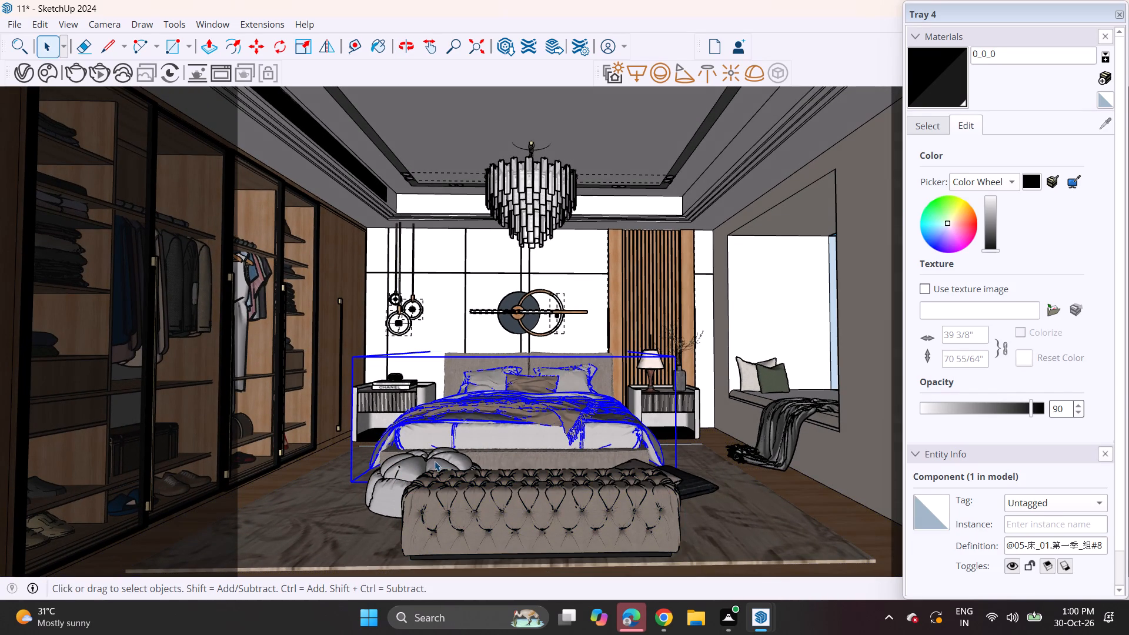
ctrl+click(374, 500)
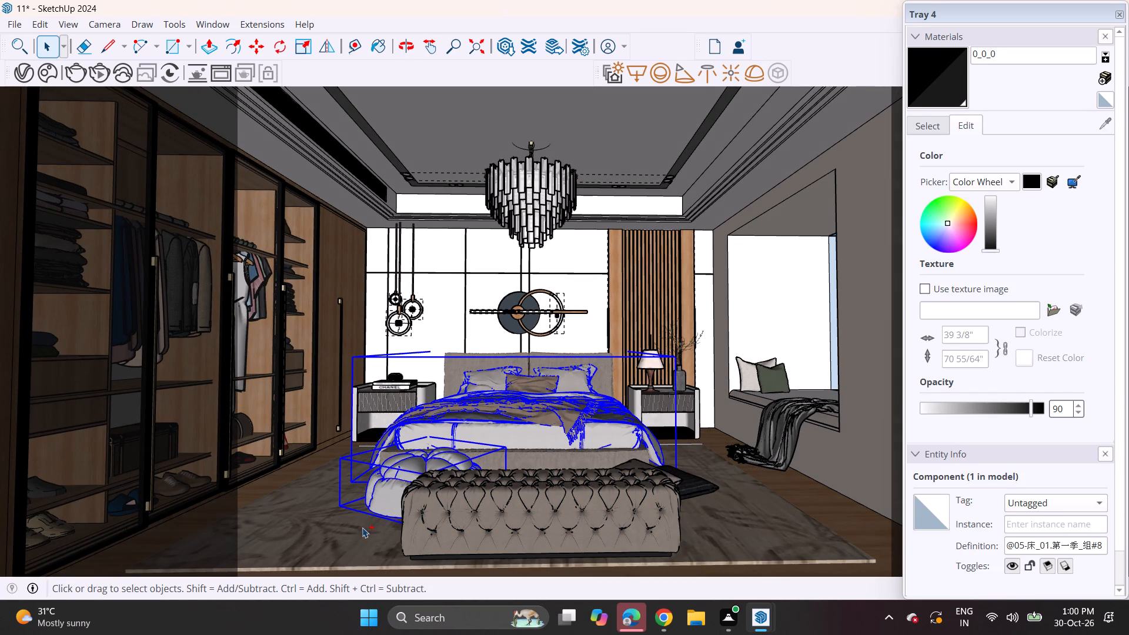
ctrl+click(362, 527)
ctrl+click(672, 486)
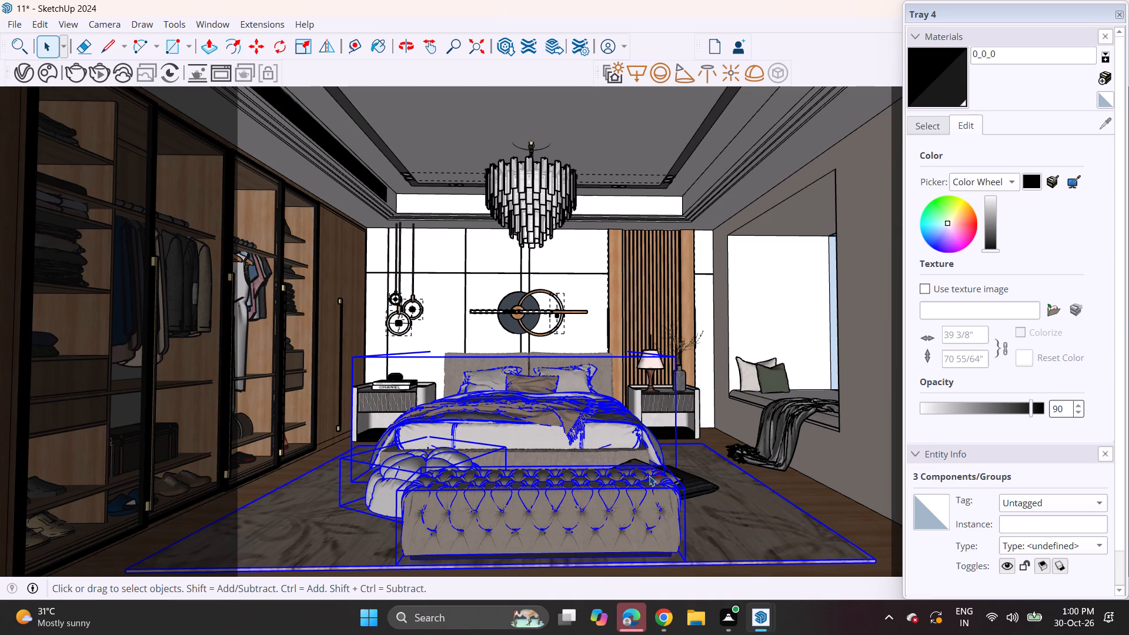
ctrl+click(689, 478)
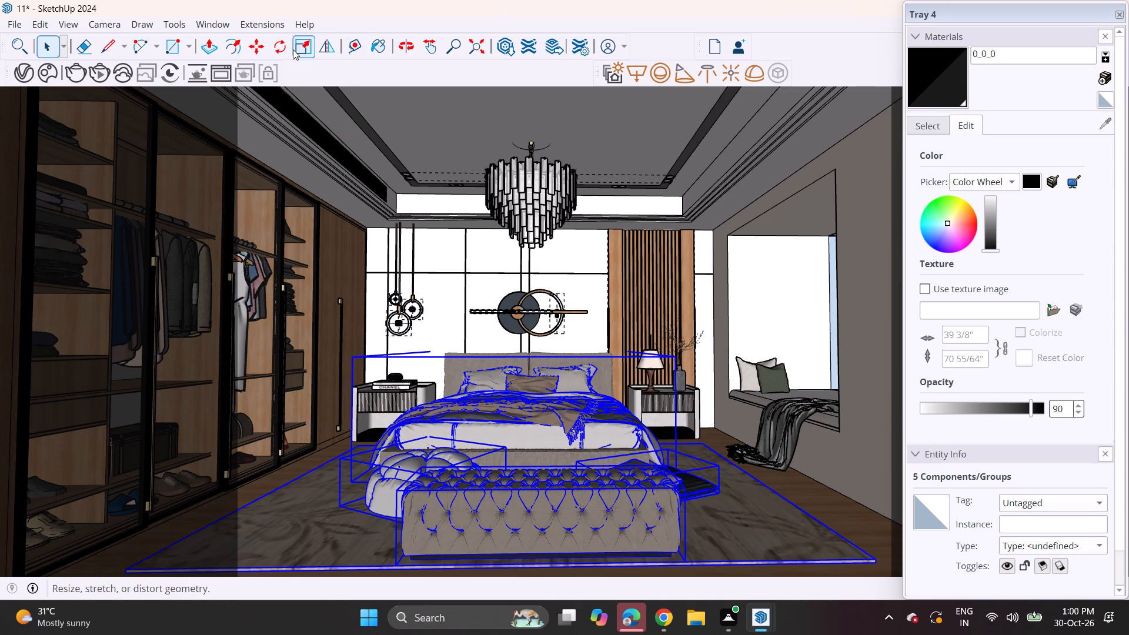
click(293, 49)
click(508, 473)
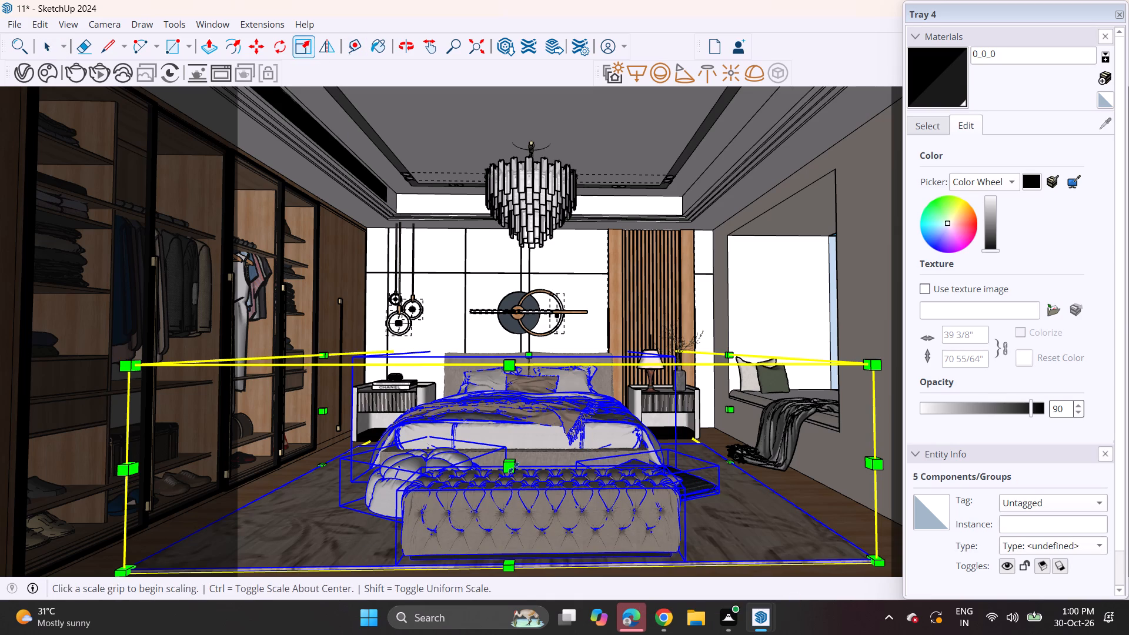
click(513, 467)
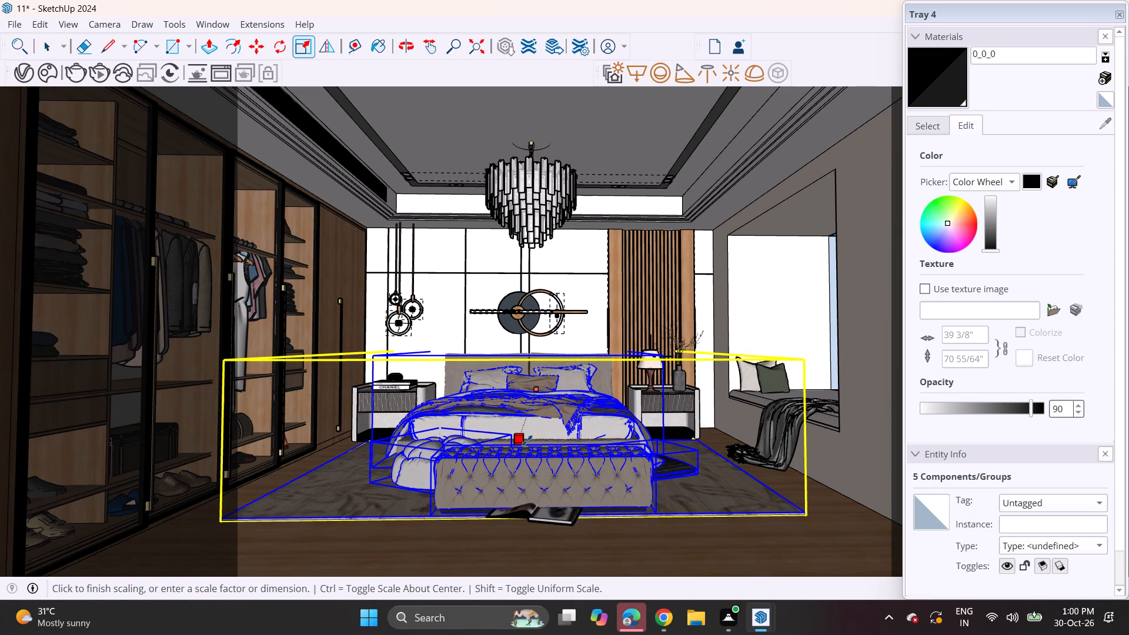
click(527, 440)
key(space)
Delete the open magazine on the floor in front of the tufted bench.
click(570, 540)
click(564, 517)
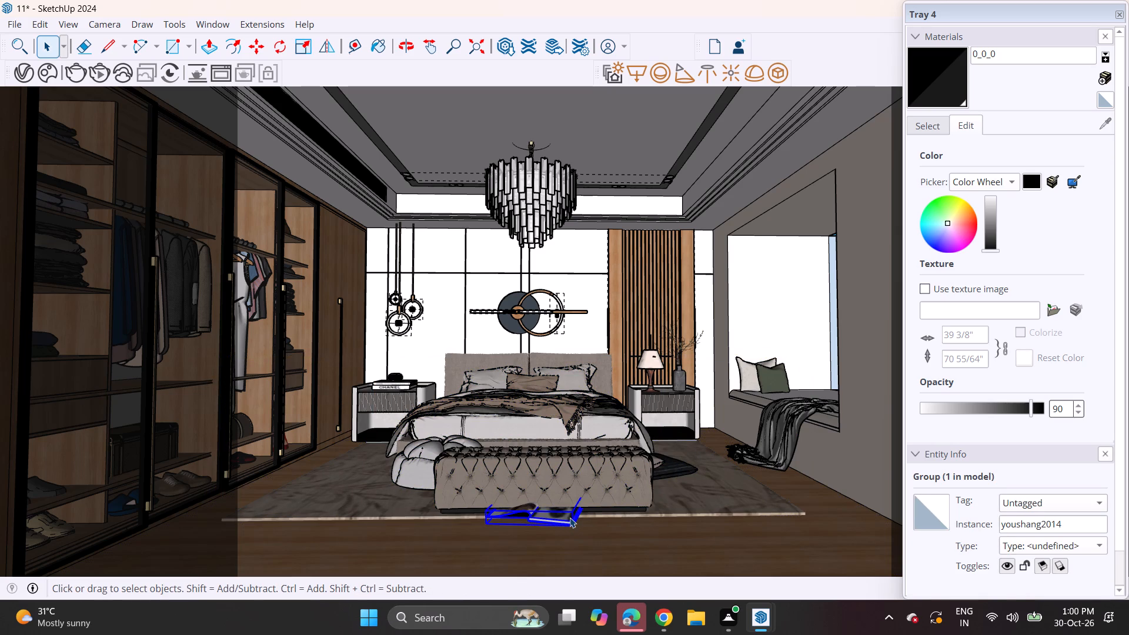
key(Delete)
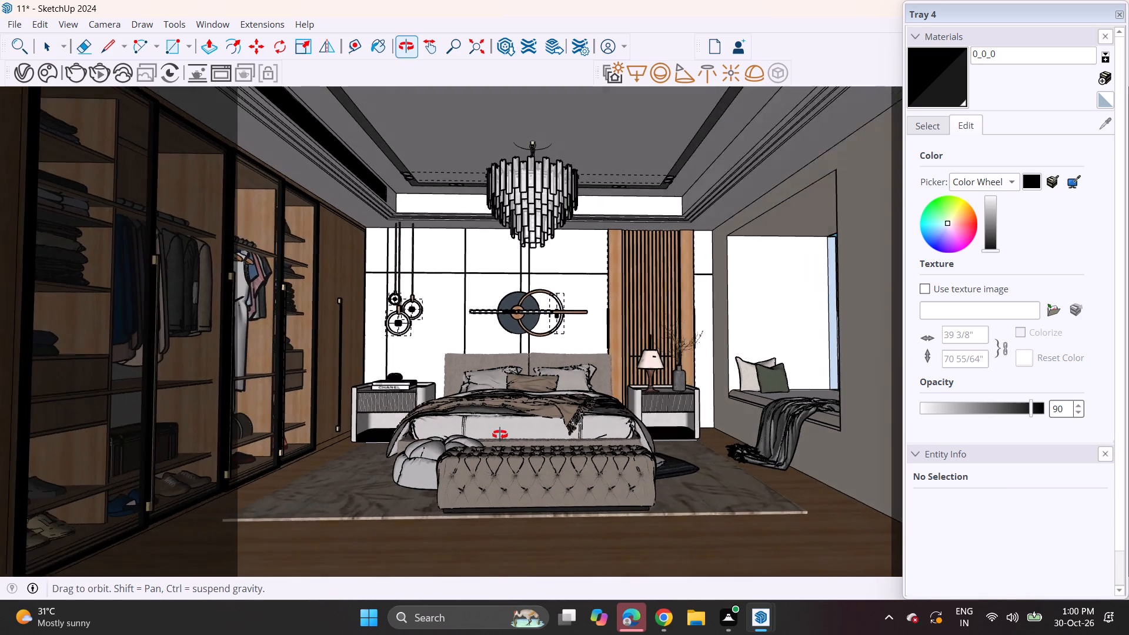
Frame the bedroom from the foot of the bed and start a non-interactive V-Ray render.
shift+middle_drag(505, 434, 555, 444)
middle_drag(545, 444, 520, 437)
middle_drag(530, 444, 536, 446)
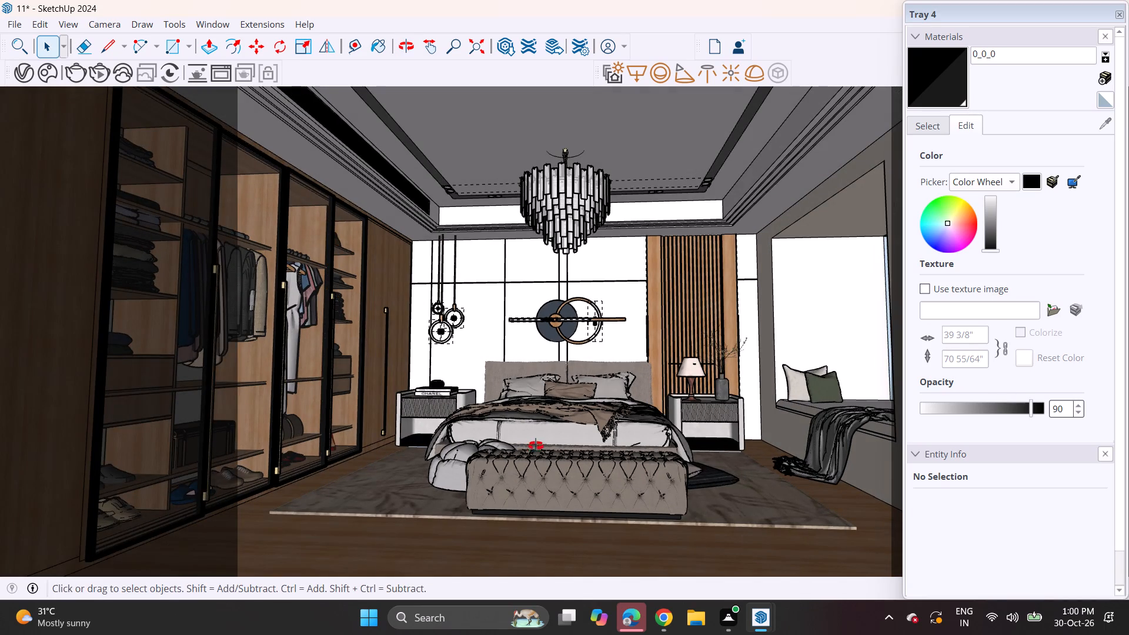
middle_drag(536, 446, 543, 447)
scroll(538, 447, up, 1)
middle_drag(555, 452, 566, 463)
shift+middle_click(562, 463)
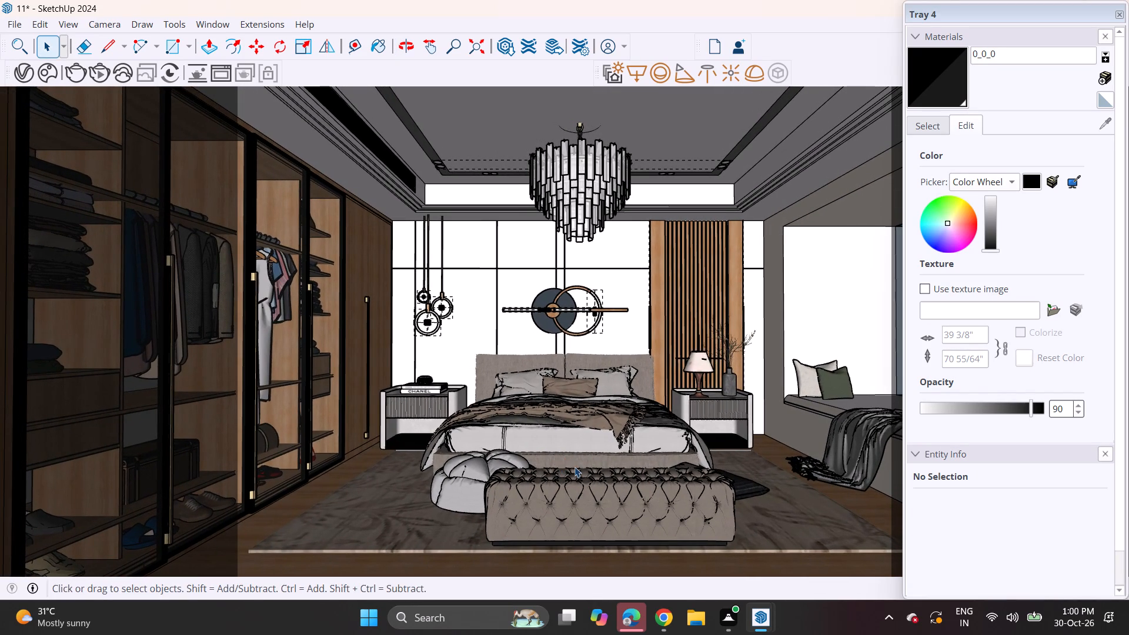
key(space)
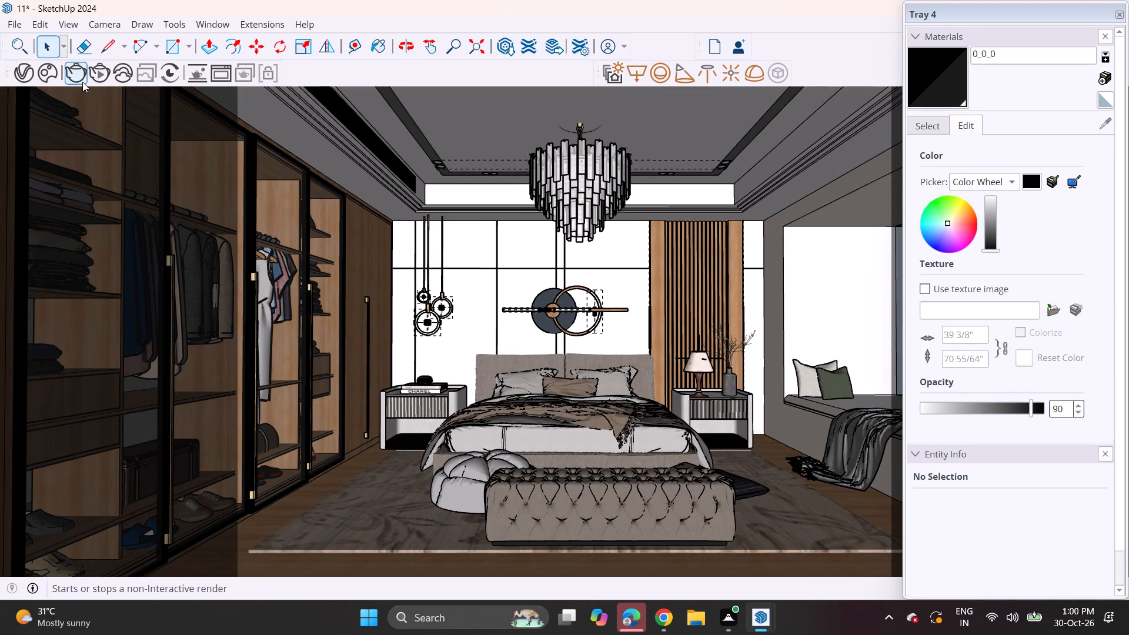
click(81, 78)
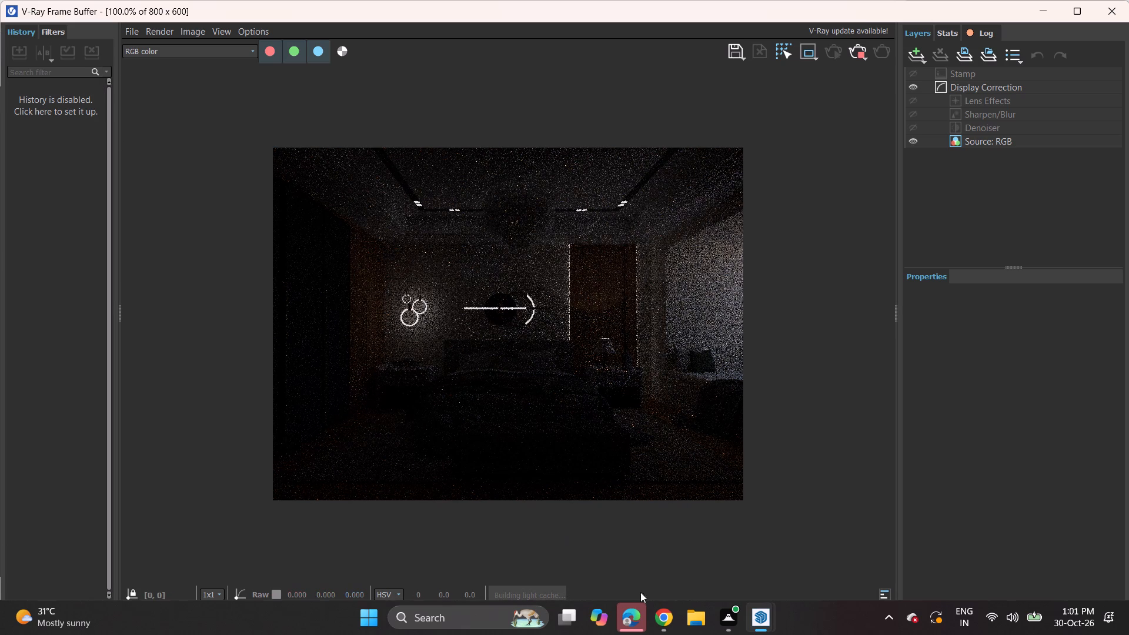
Add an Exposure correction layer to the render and raise its exposure to 4.000.
click(919, 49)
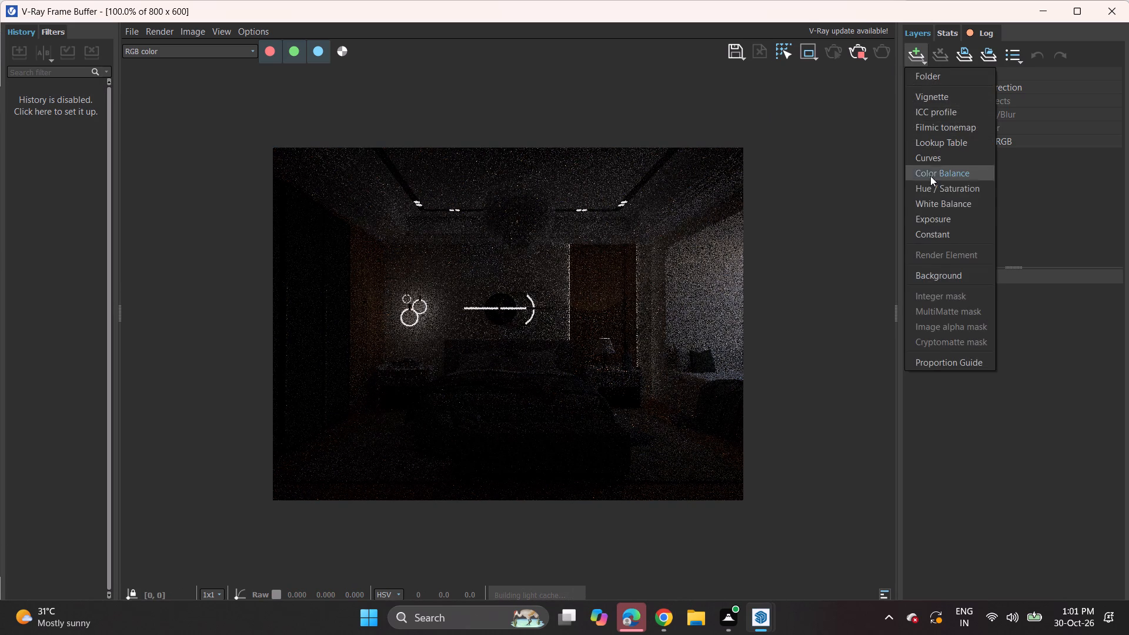
click(940, 220)
click(1036, 340)
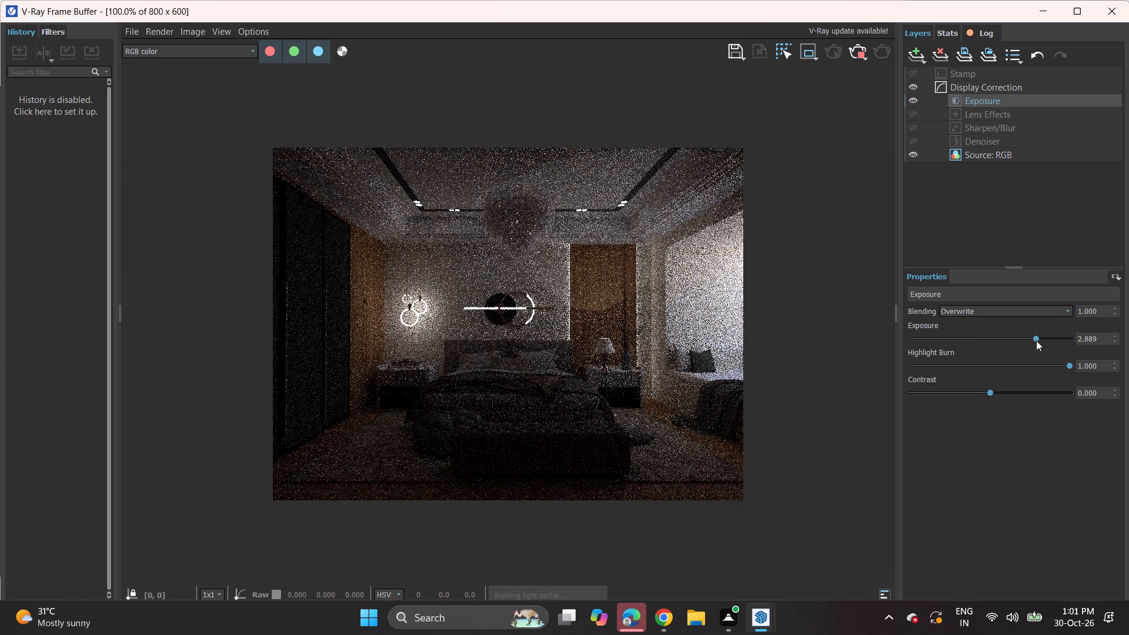
click(1046, 339)
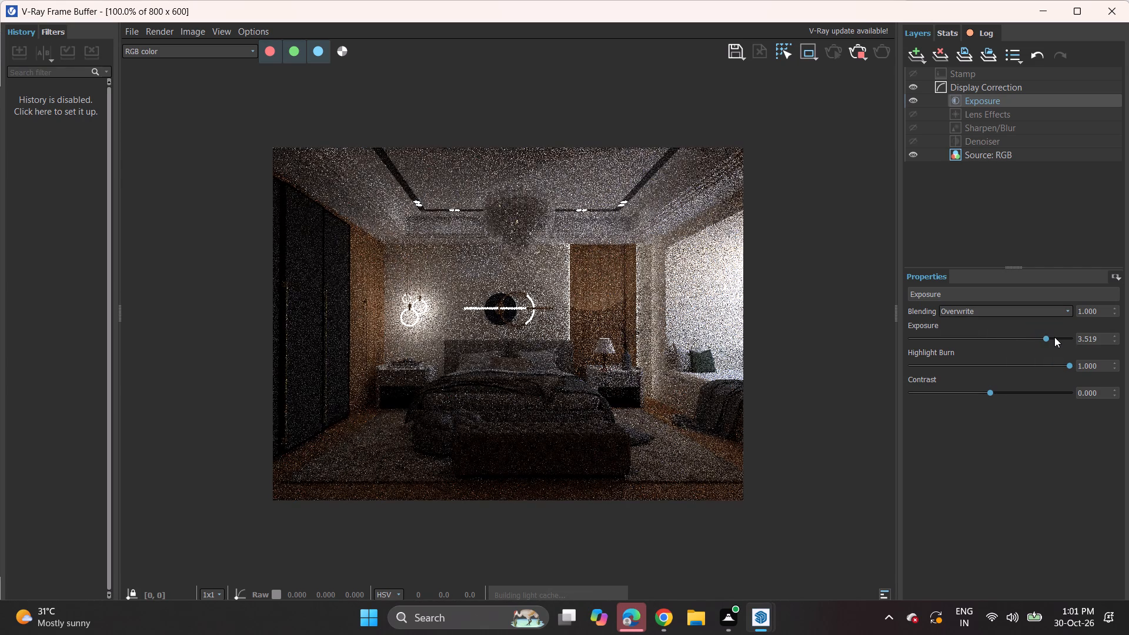
click(1054, 337)
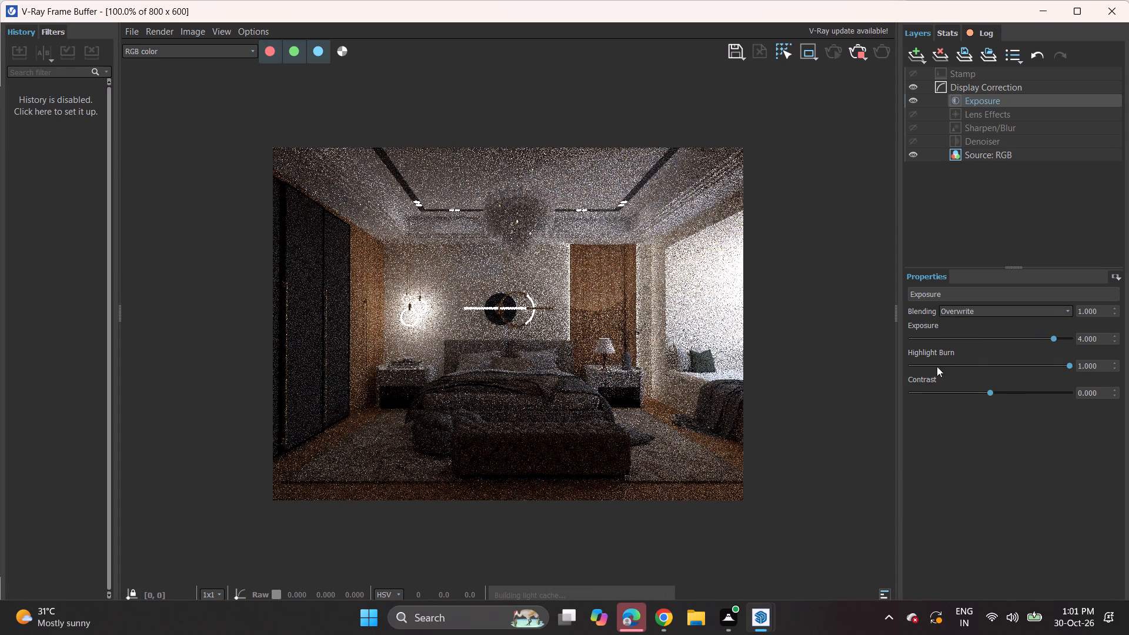
Add a second Exposure correction layer to the render and set its exposure to 2.259.
click(926, 51)
click(934, 214)
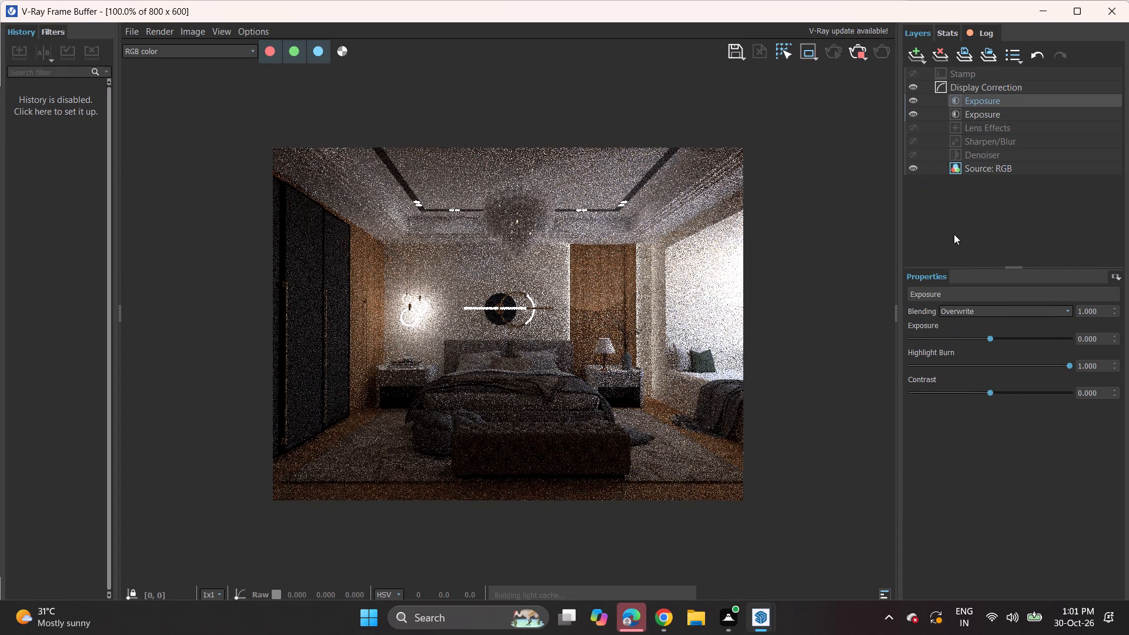
click(1019, 338)
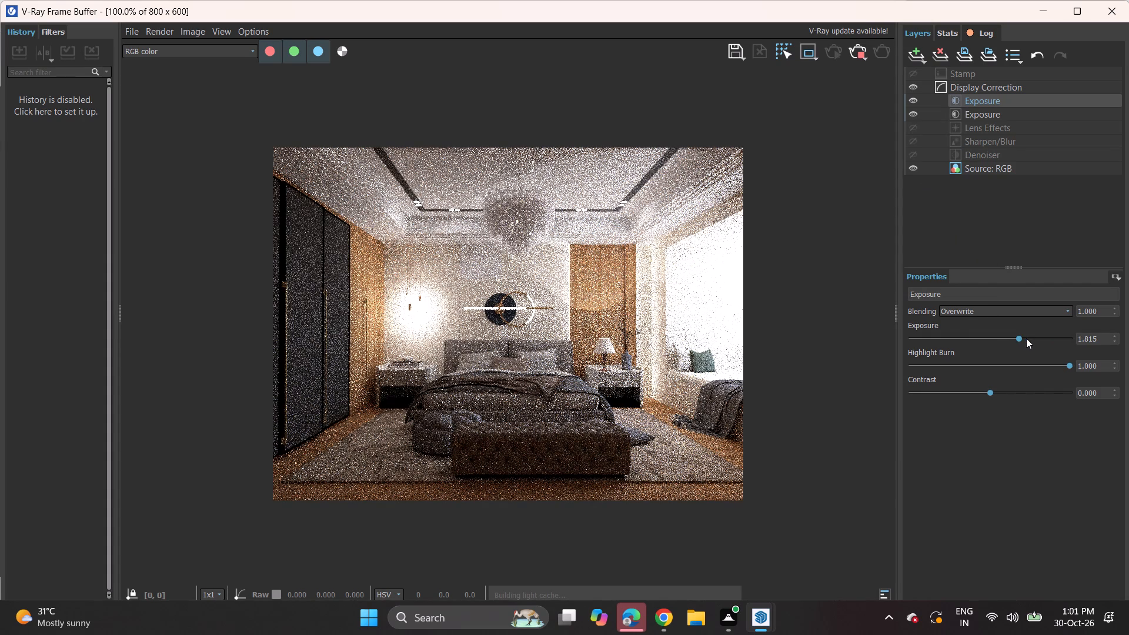
click(1026, 338)
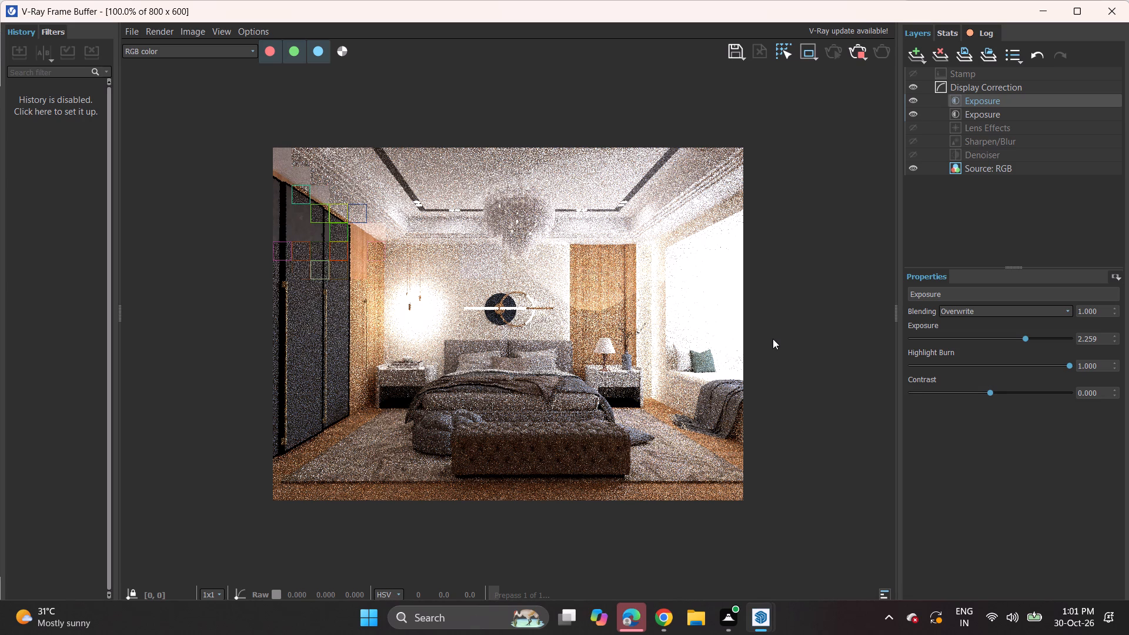
Set the intensity of the first Mesh Light in the V-Ray lights list to 5.
click(1046, 12)
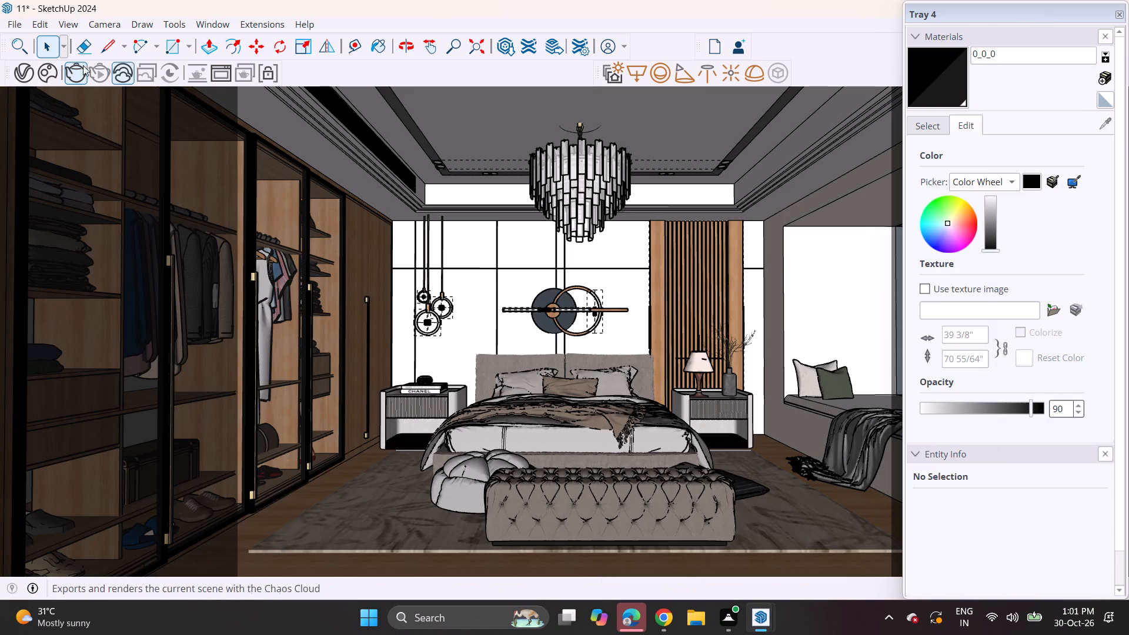
click(33, 81)
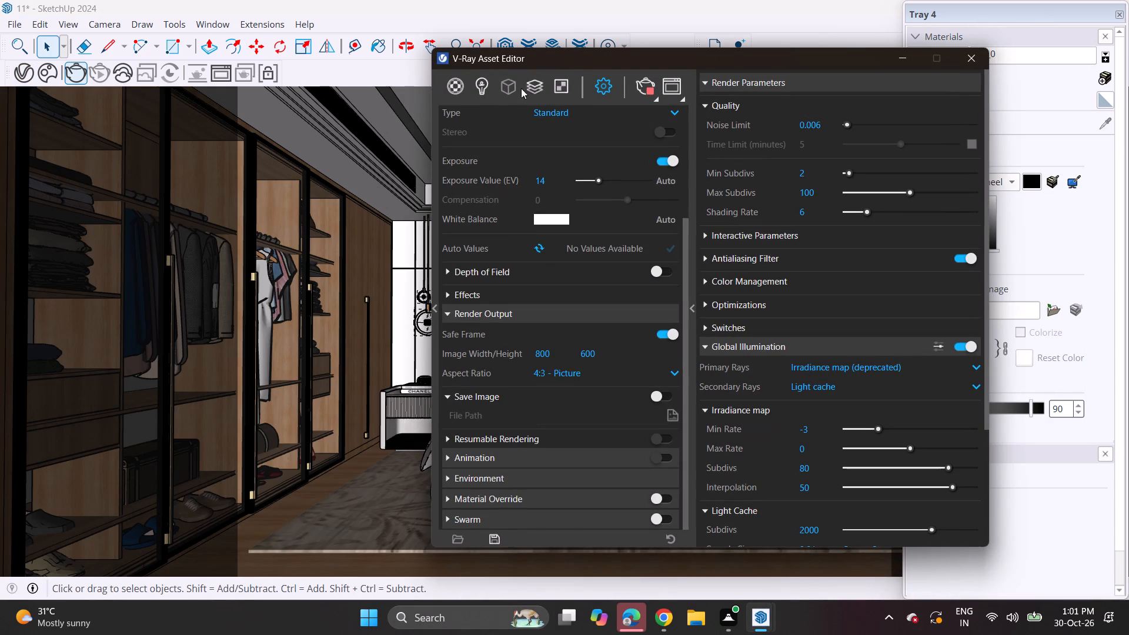
click(475, 76)
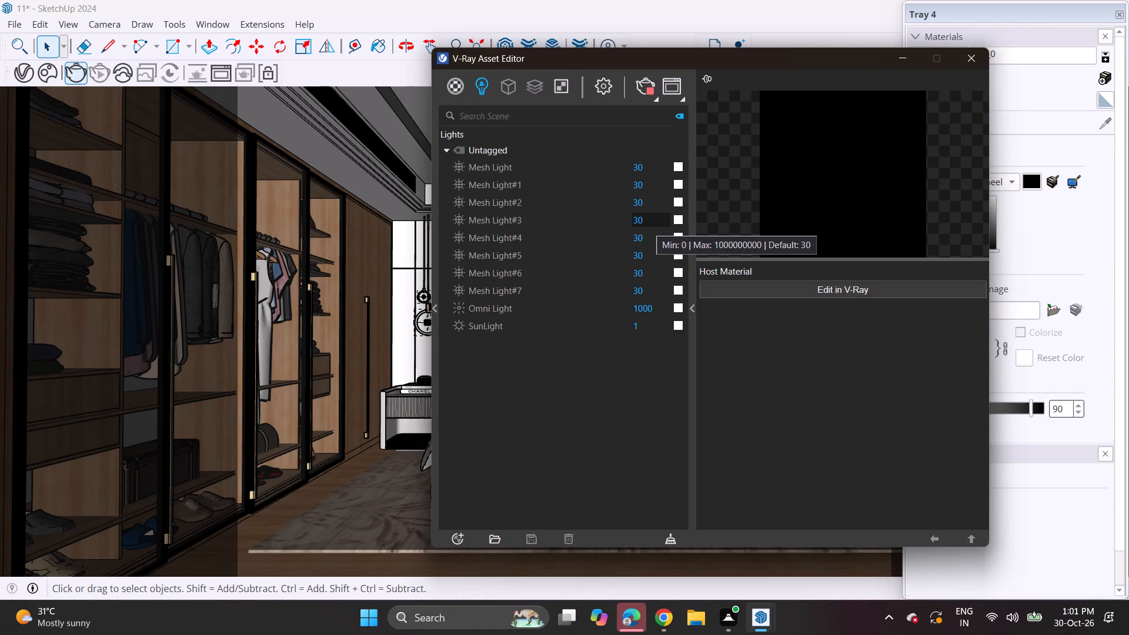
click(648, 167)
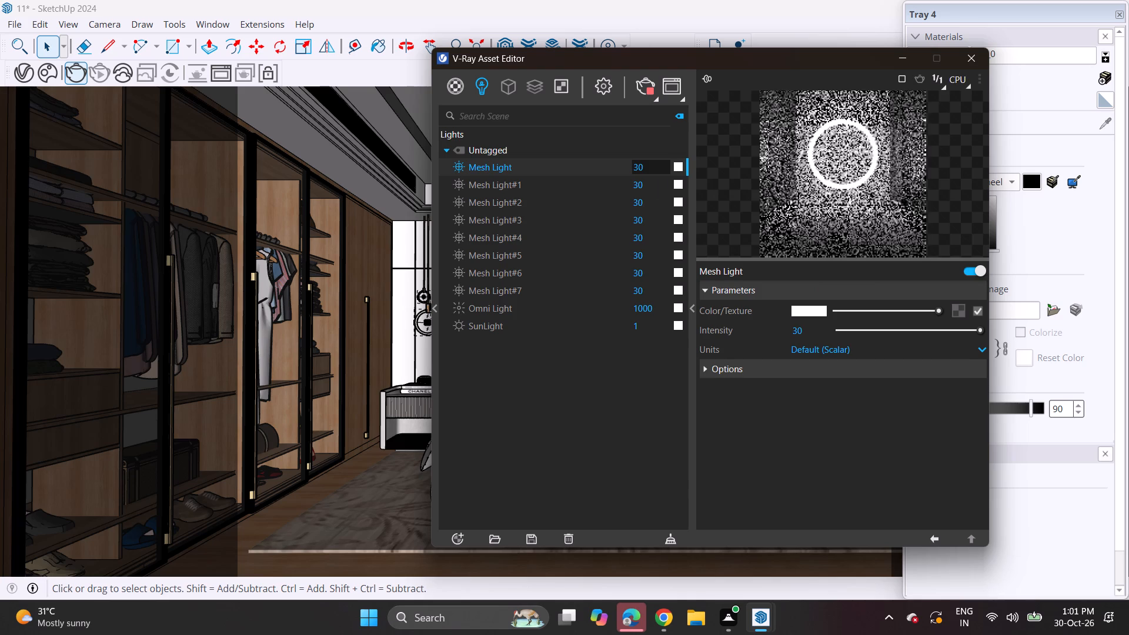
key(BackSpace)
key(BackSpace)
key(BackSpace)
key(BackSpace)
click(648, 167)
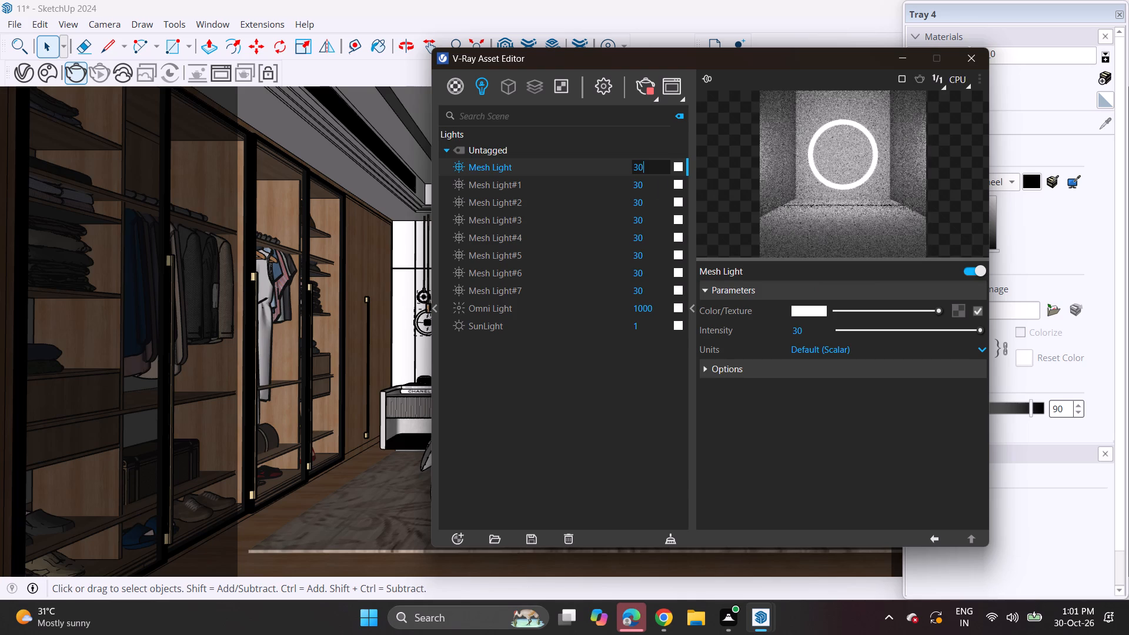
key(BackSpace)
key(BackSpace)
key(BackSpace)
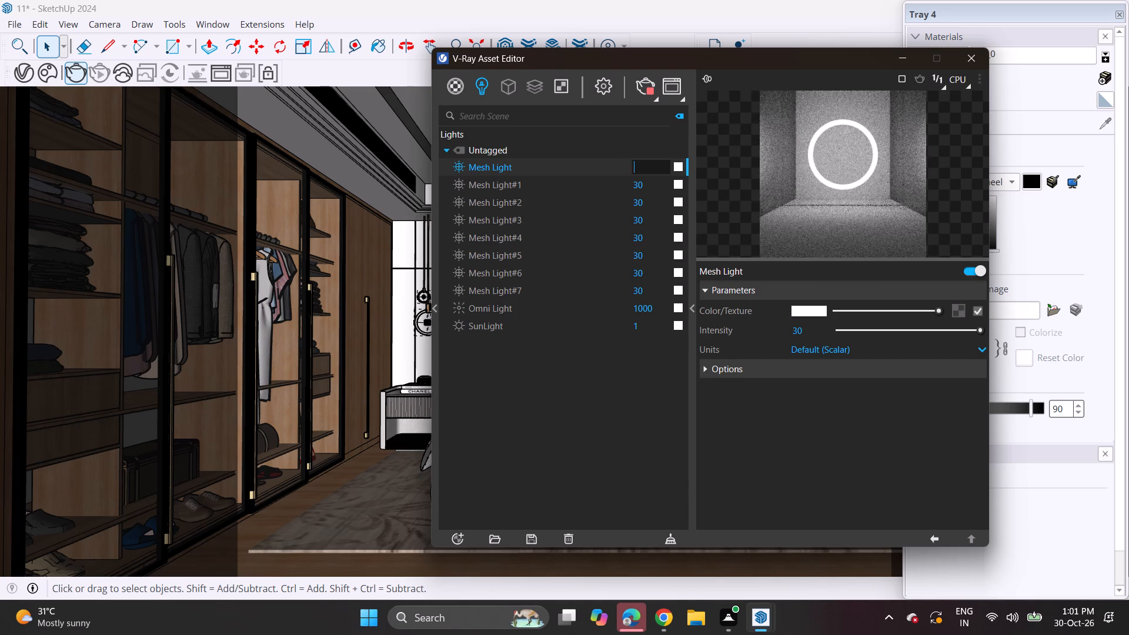
key(5)
key(Return)
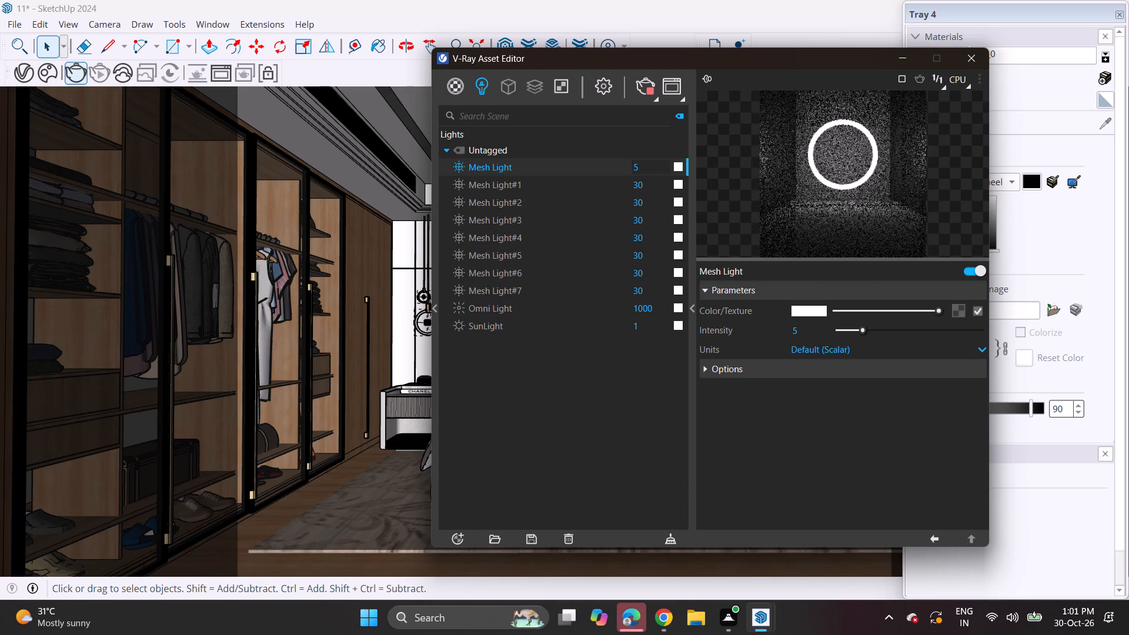
Set the intensity of Mesh Light#1 and Mesh Light#2 to 5 each.
click(652, 186)
key(BackSpace)
key(BackSpace)
key(BackSpace)
key(5)
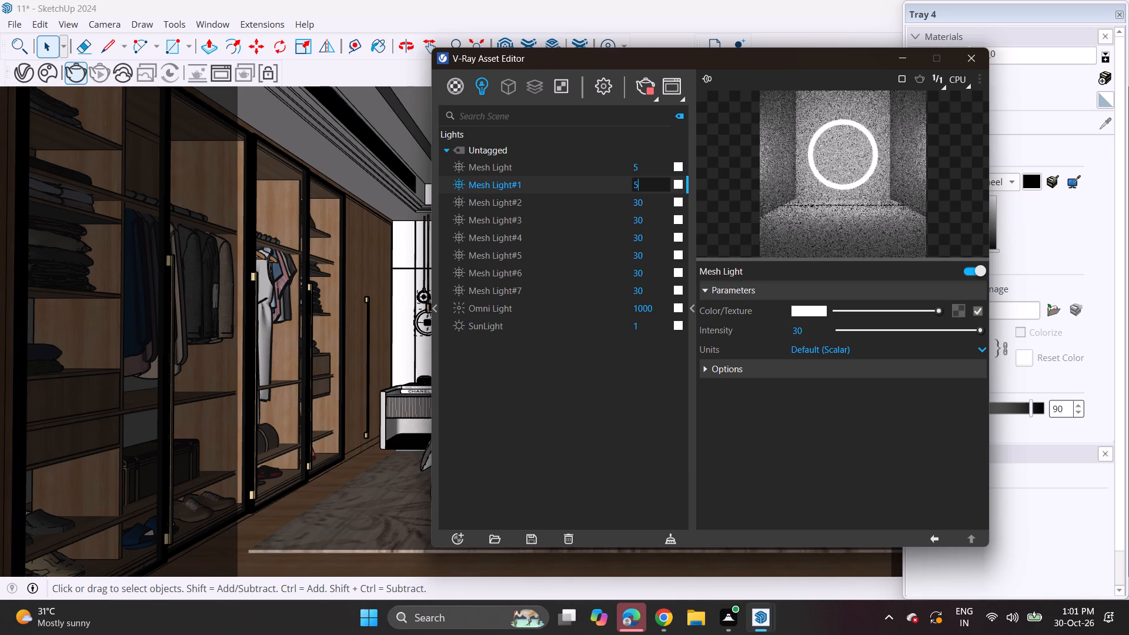
key(Return)
click(653, 203)
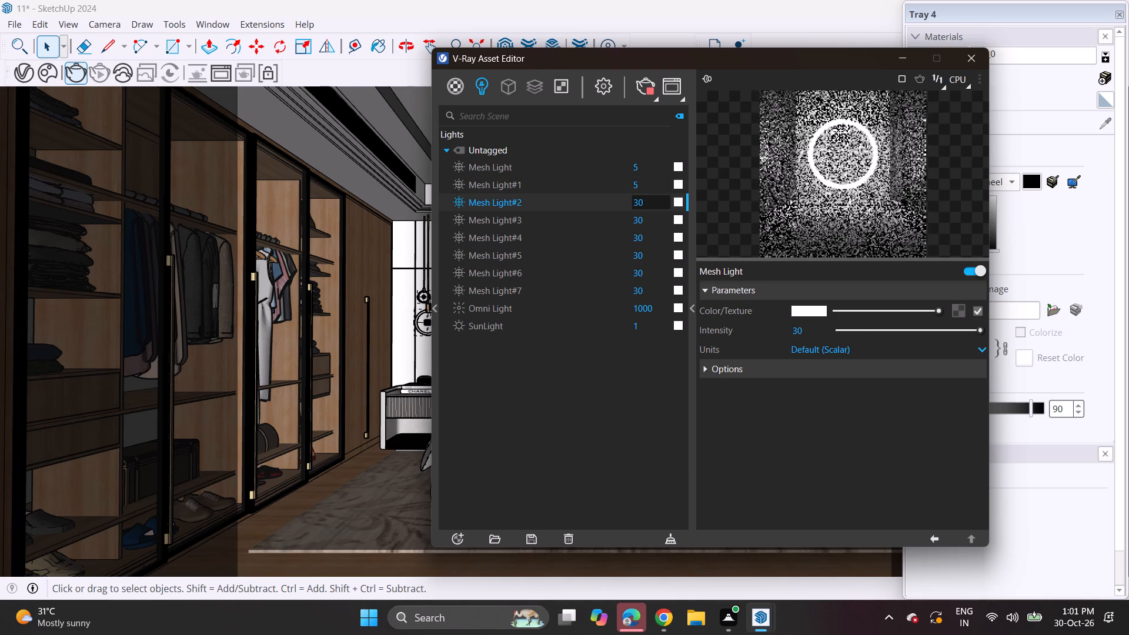
key(BackSpace)
key(BackSpace)
key(BackSpace)
key(5)
key(Return)
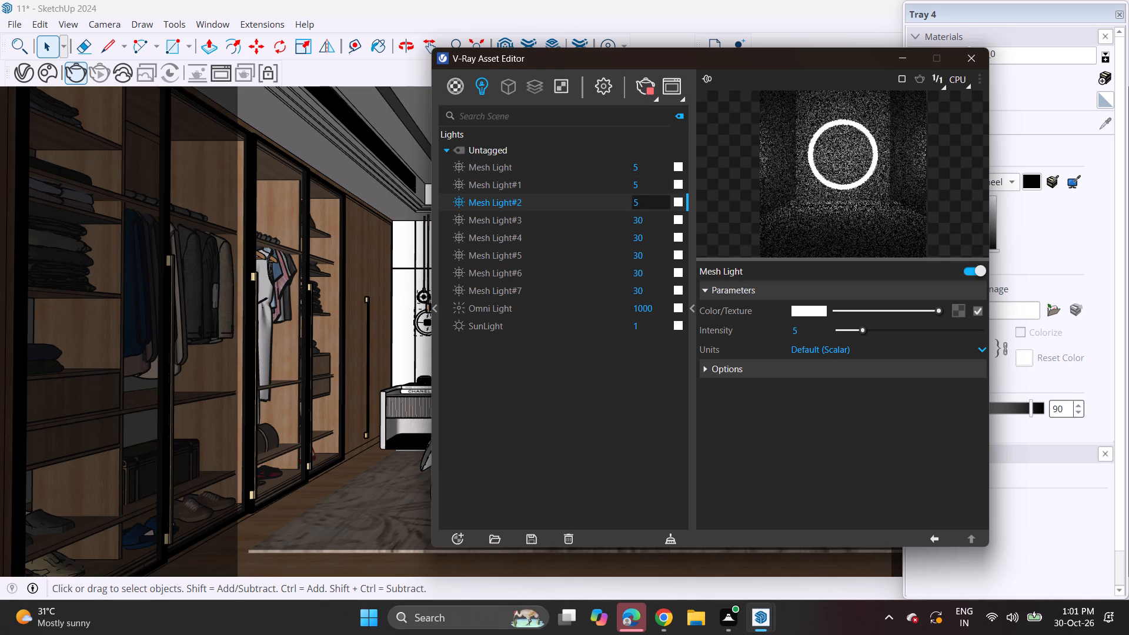
Stop the running render and start a new V-Ray render with the reduced mesh light intensities.
click(639, 88)
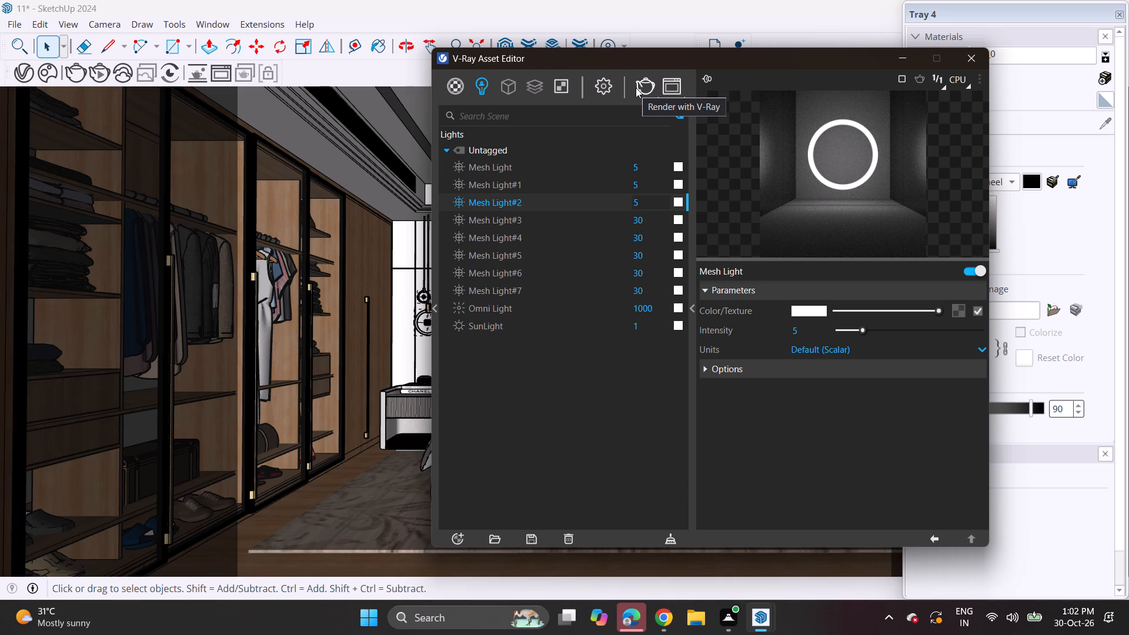
click(649, 81)
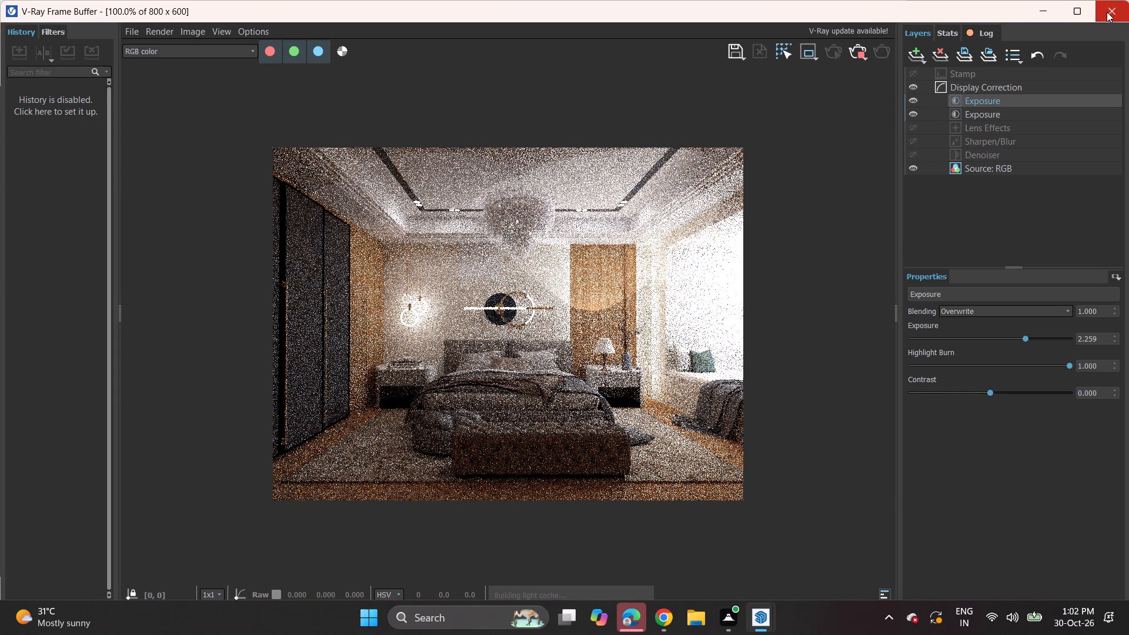
click(1037, 15)
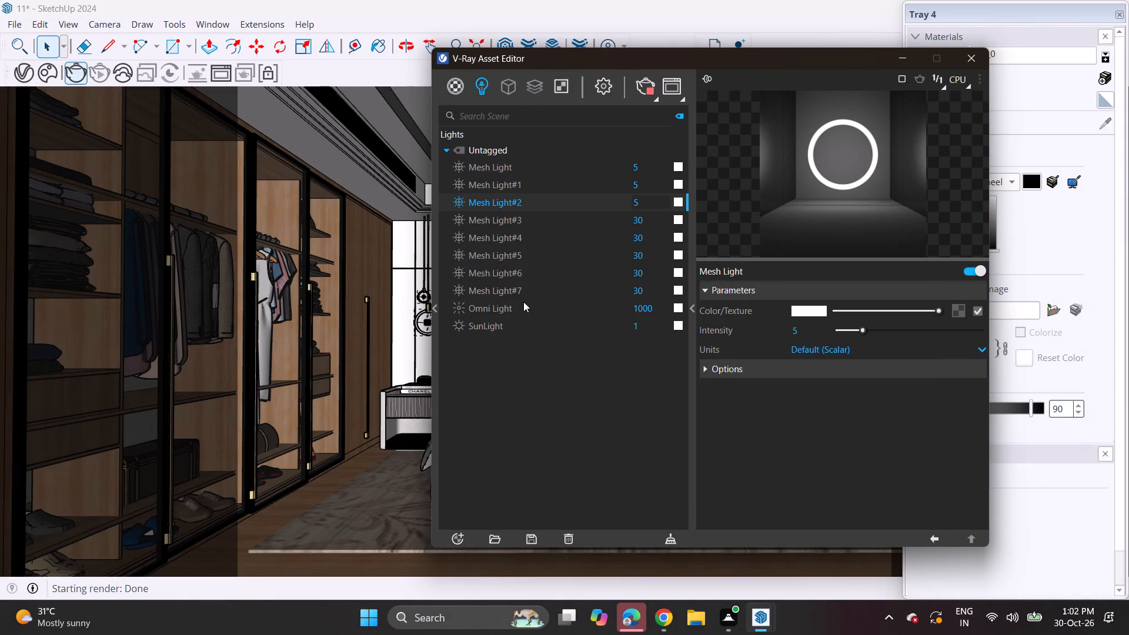
Set the Omni Light's intensity to 100 and close the V-Ray Asset Editor.
click(510, 312)
click(653, 310)
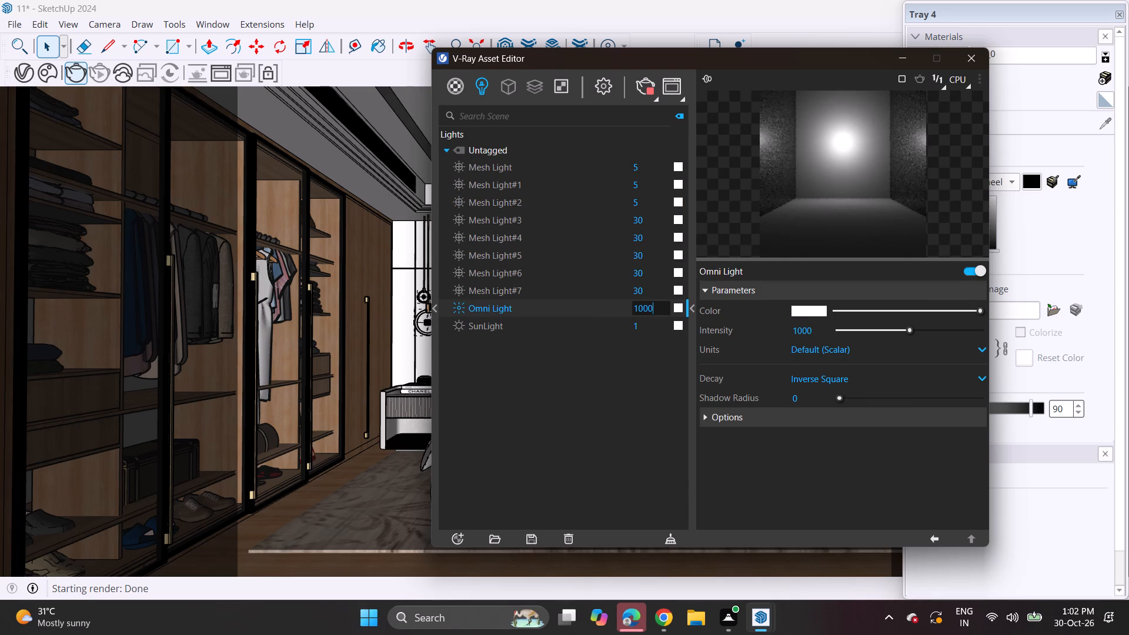
key(BackSpace)
key(BackSpace)
key(0)
key(BackSpace)
key(Return)
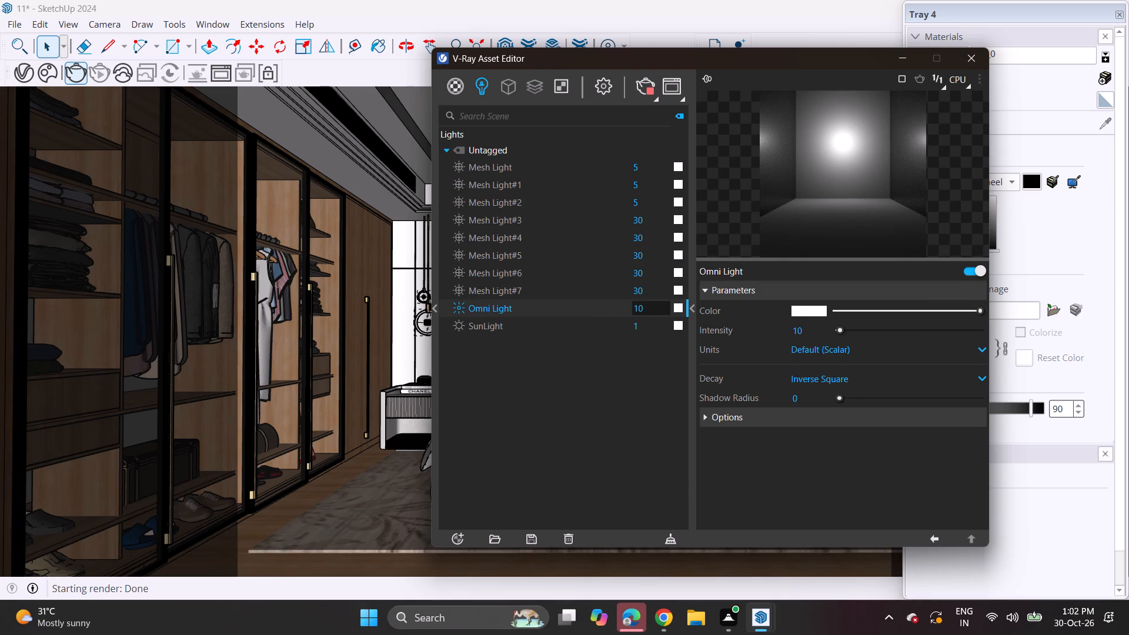
click(649, 307)
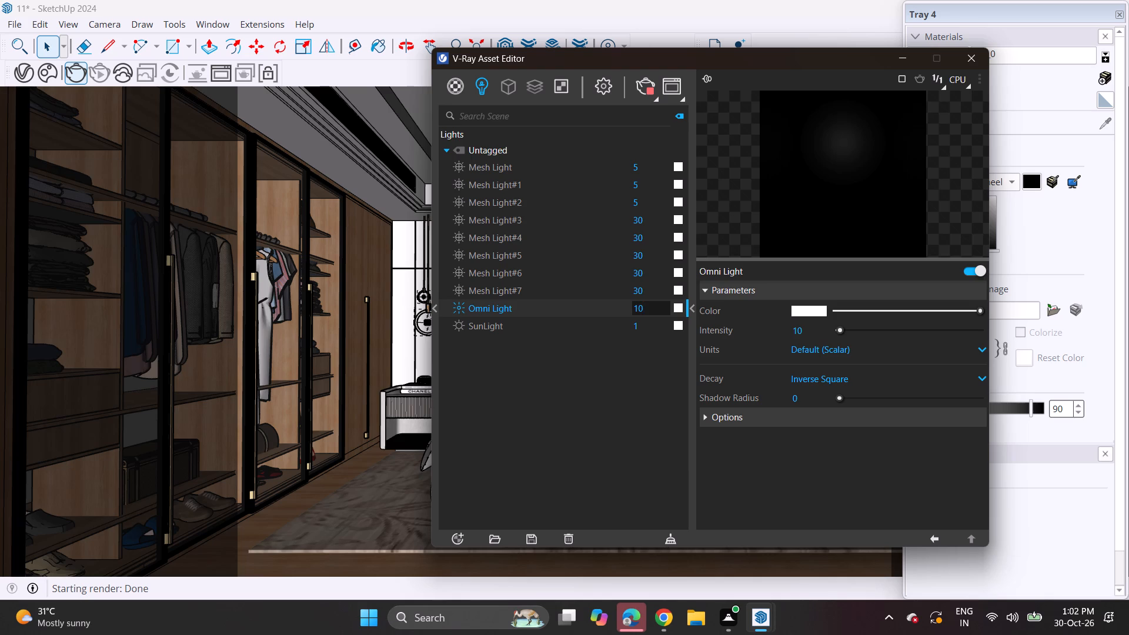
key(0)
key(Return)
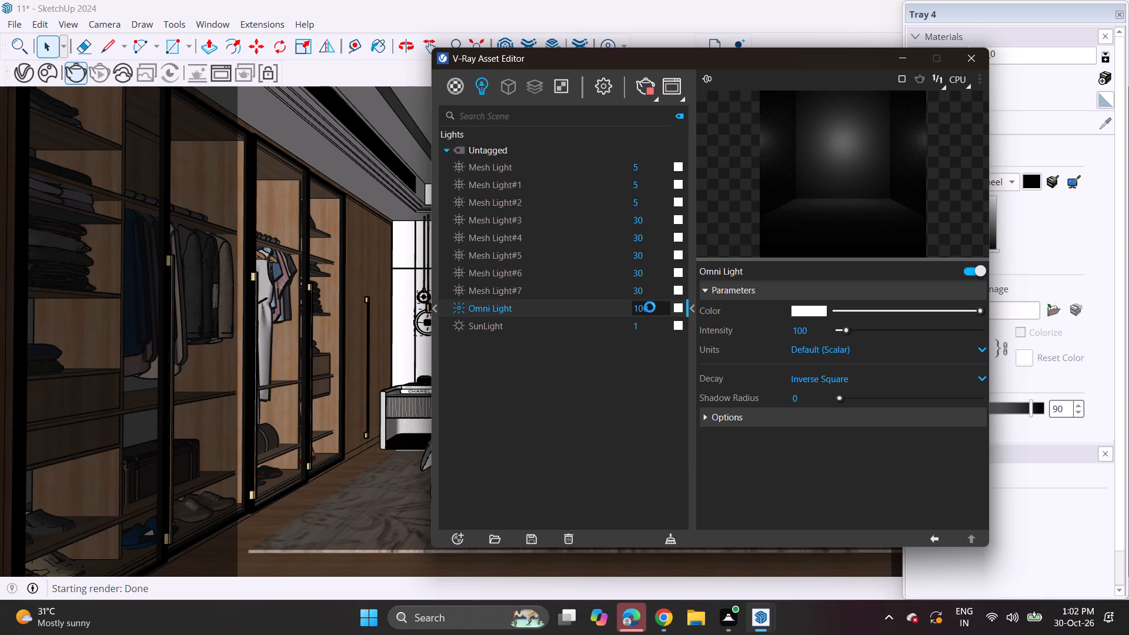
click(900, 69)
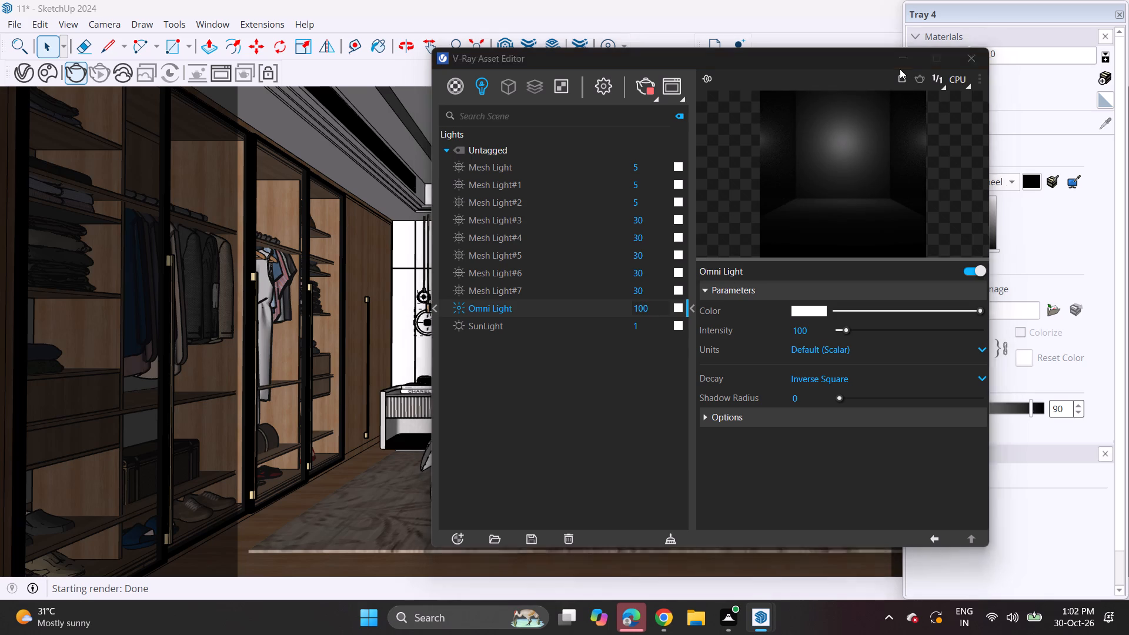
click(971, 54)
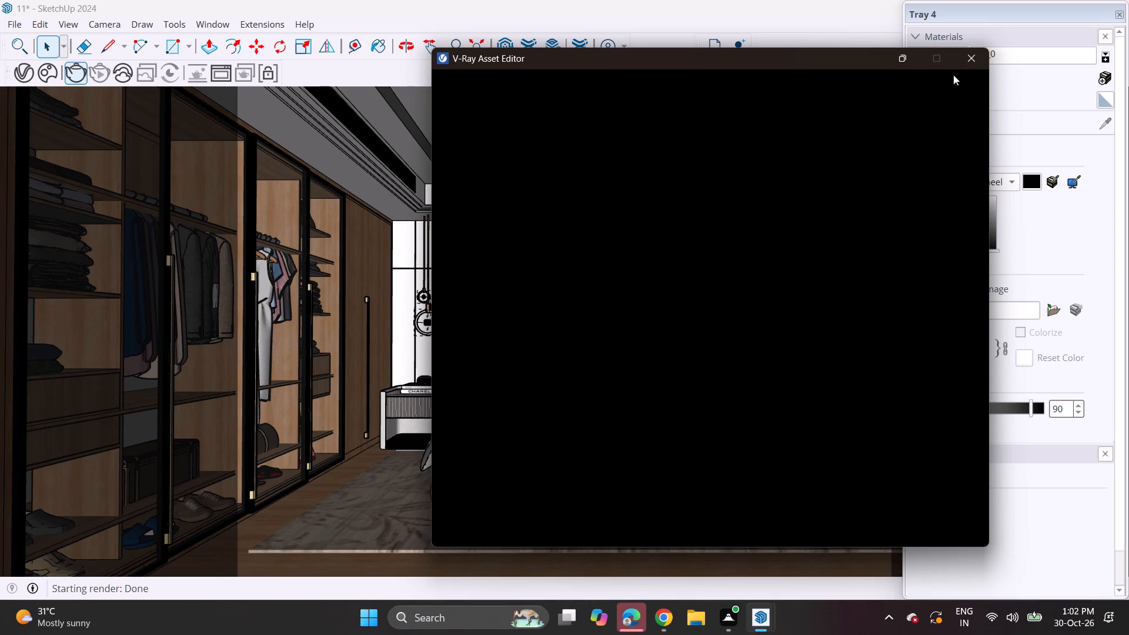
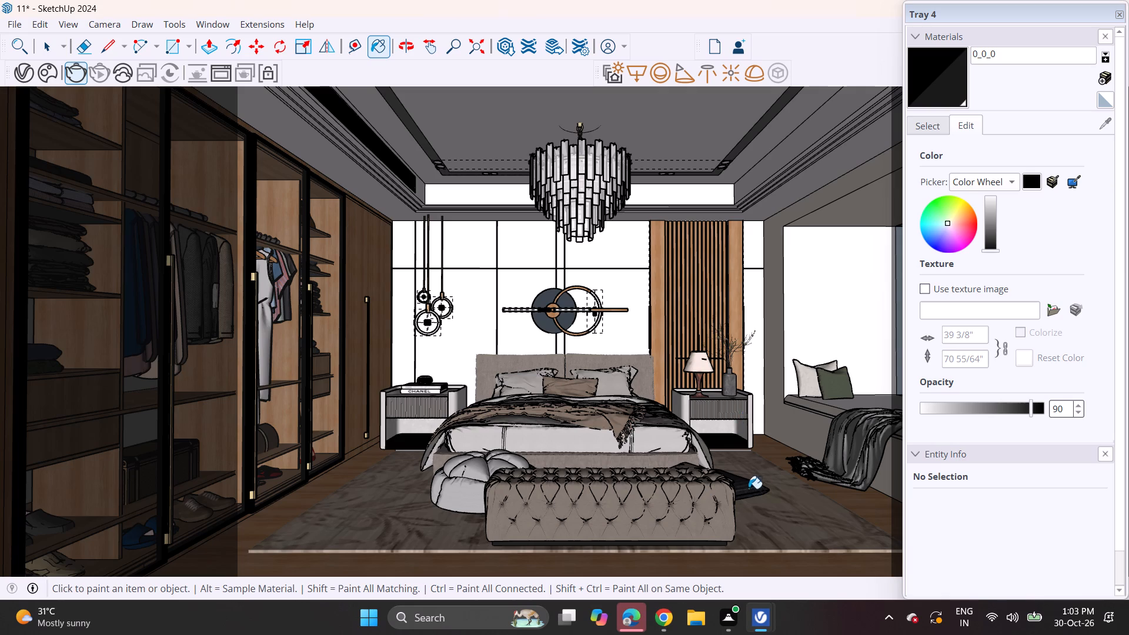
Draw a rectangle across the upper window opening on the outside of the side wall, corner to corner.
key(space)
middle_drag(799, 483, 759, 482)
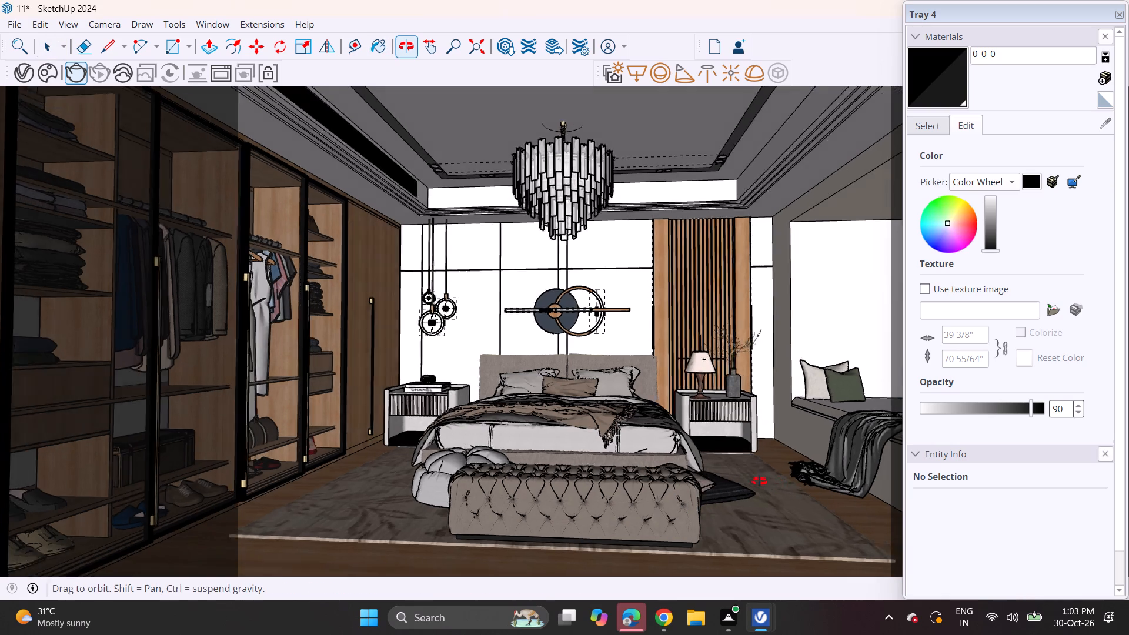
middle_drag(759, 482, 386, 494)
scroll(388, 492, down, 14)
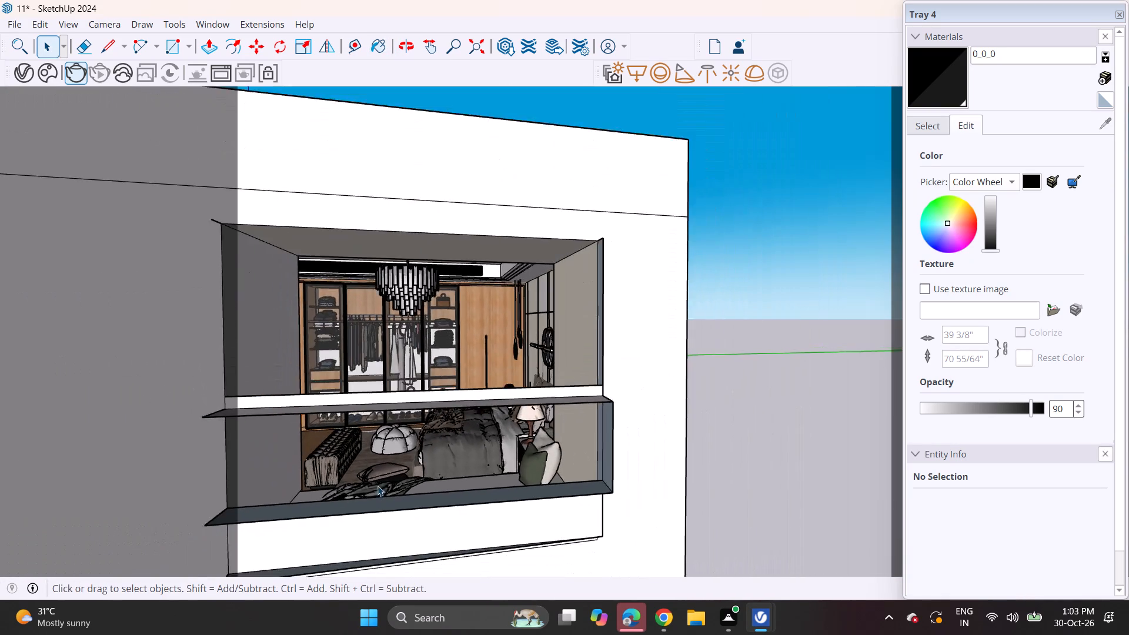
scroll(378, 486, down, 3)
click(172, 48)
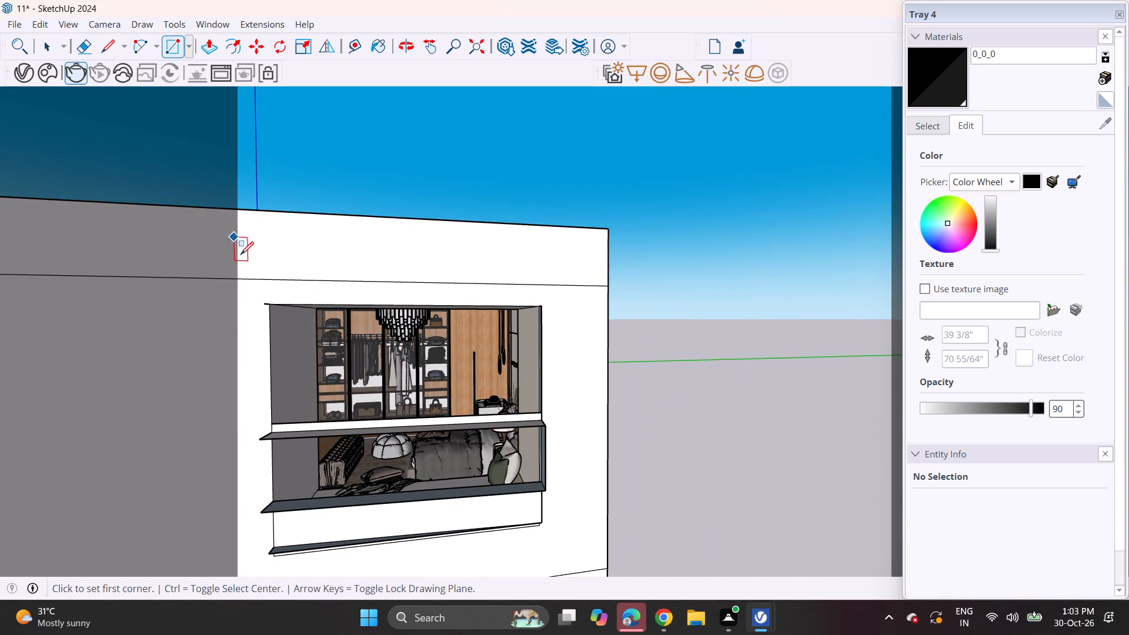
click(268, 306)
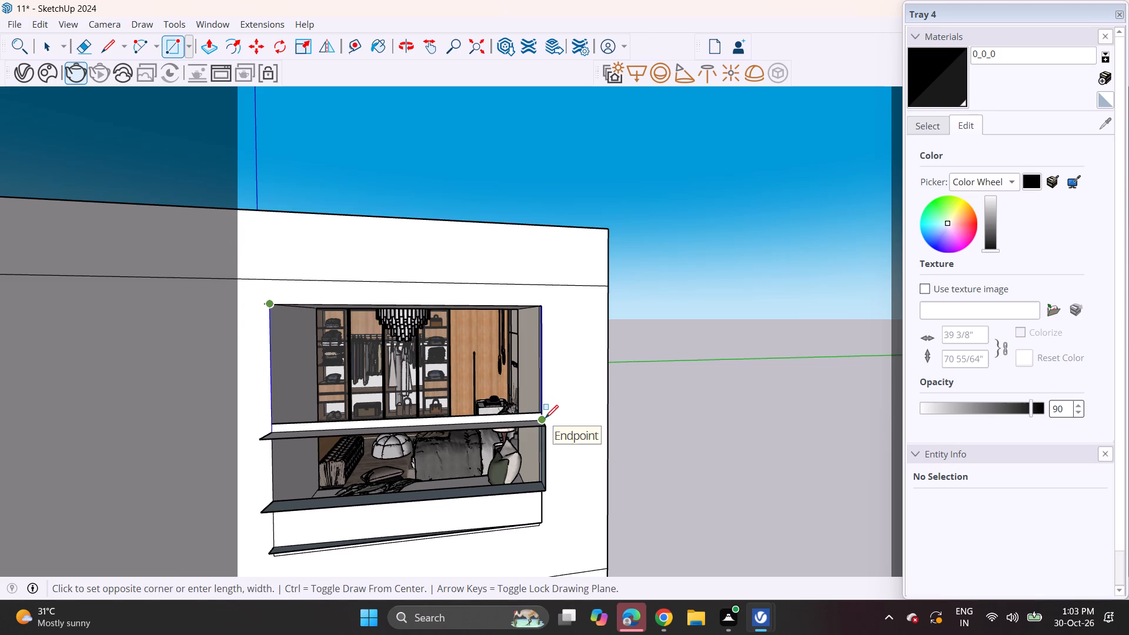
click(545, 418)
Restart the V-Ray render with the camera inside the bedroom, facing the bed and its back wall.
middle_drag(183, 447, 517, 413)
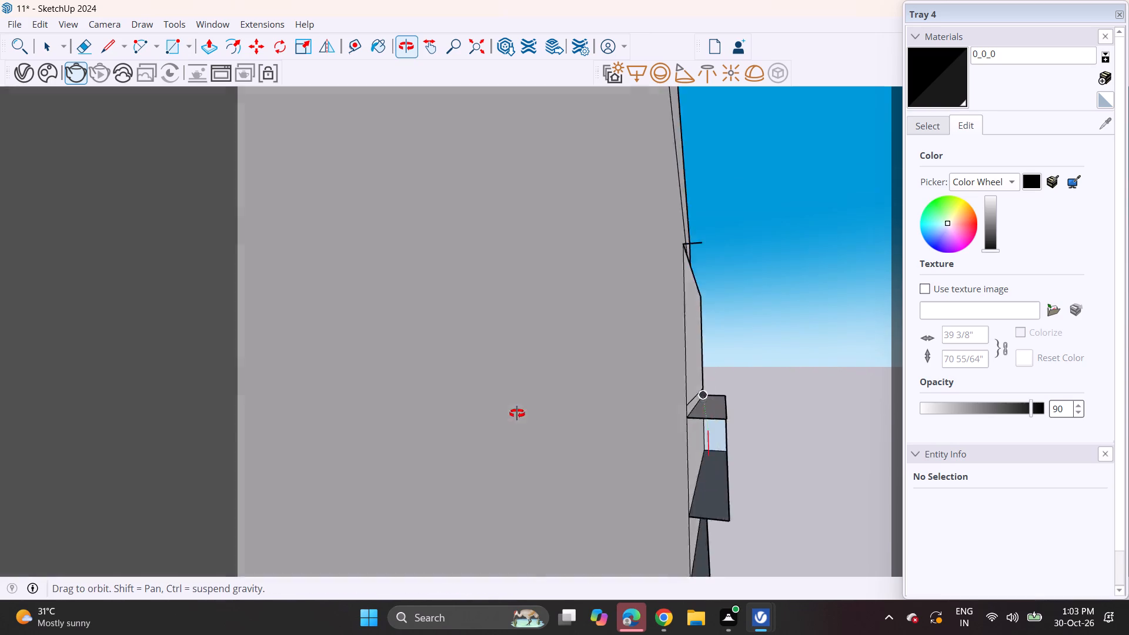
middle_drag(517, 413, 622, 396)
shift+middle_drag(505, 403, 513, 403)
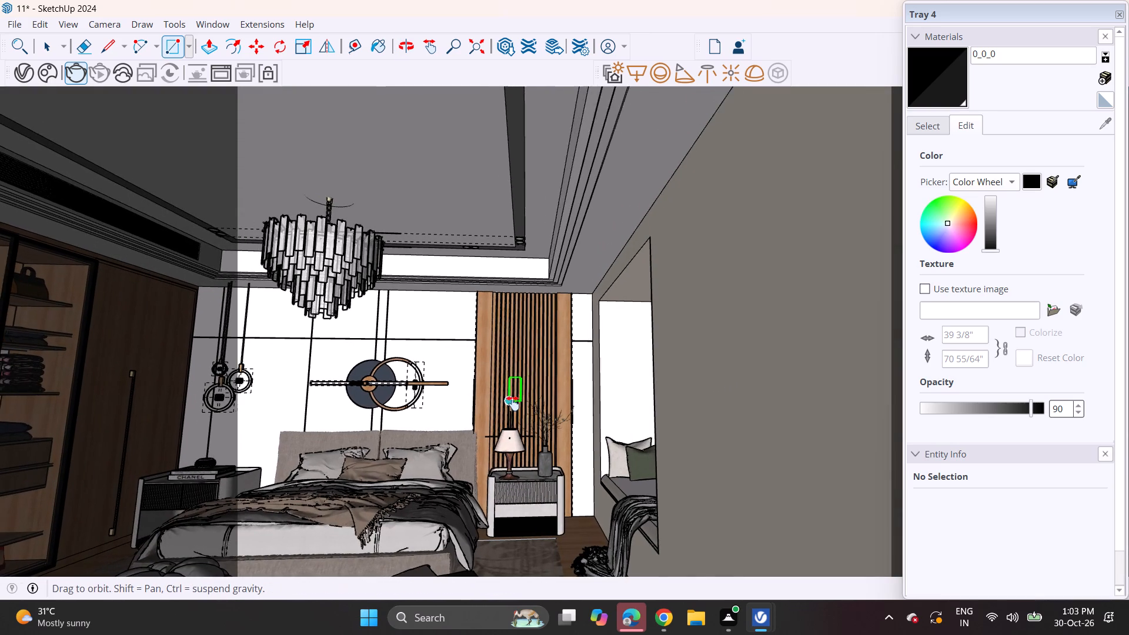
shift+middle_drag(513, 403, 666, 382)
middle_drag(662, 382, 646, 377)
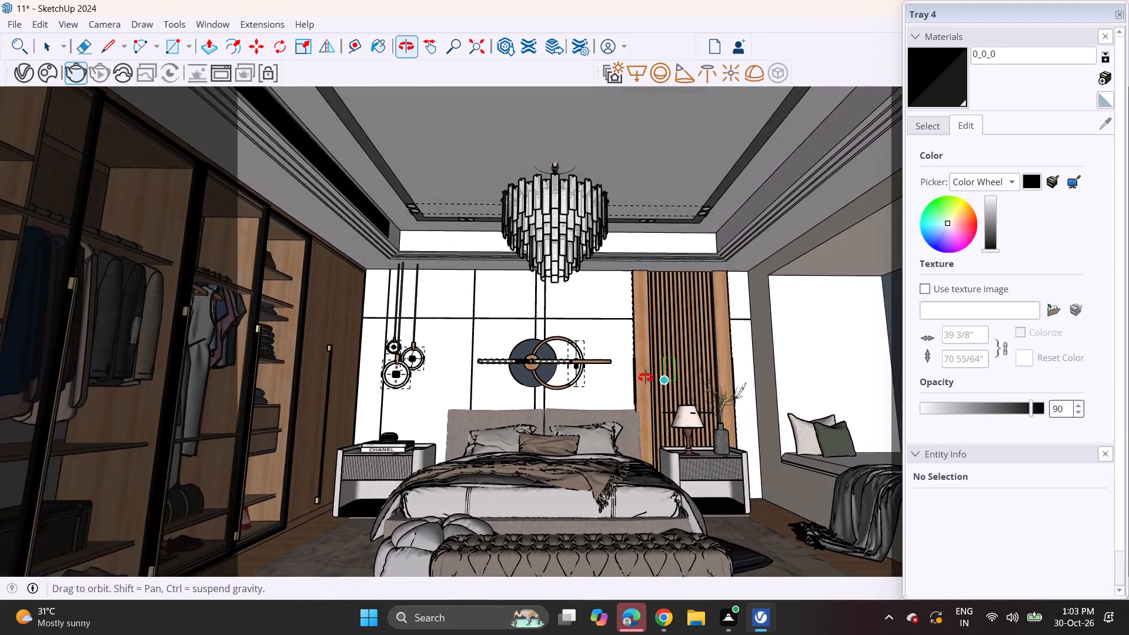
middle_drag(646, 377, 652, 415)
shift+middle_drag(634, 427, 653, 383)
middle_drag(642, 380, 633, 379)
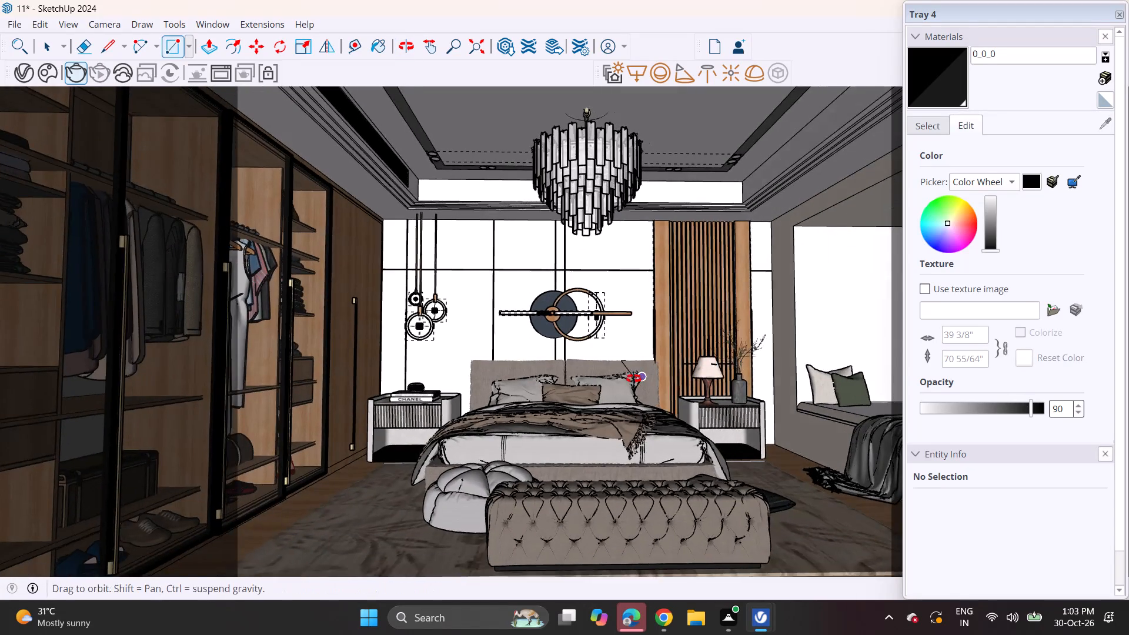
middle_drag(633, 379, 624, 377)
middle_drag(627, 377, 607, 359)
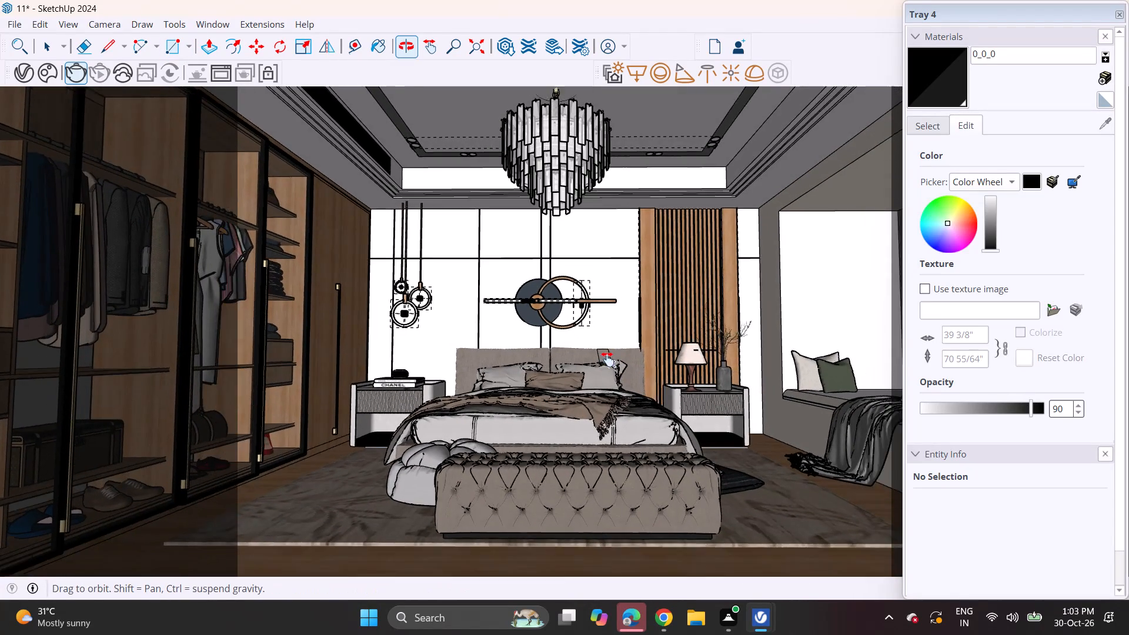
middle_drag(607, 359, 622, 363)
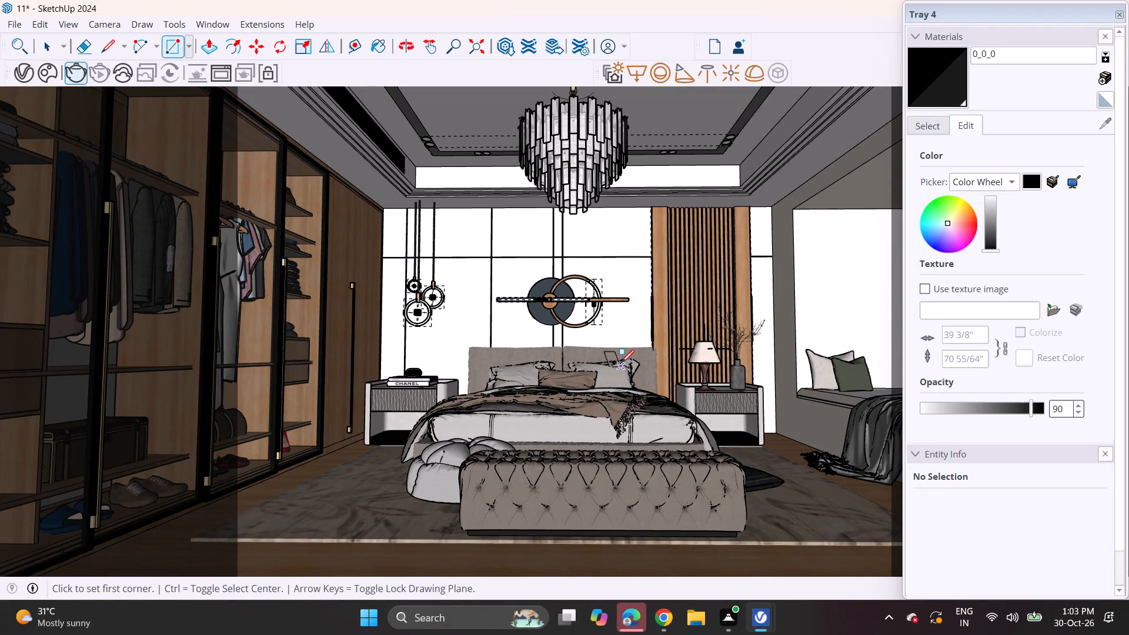
key(space)
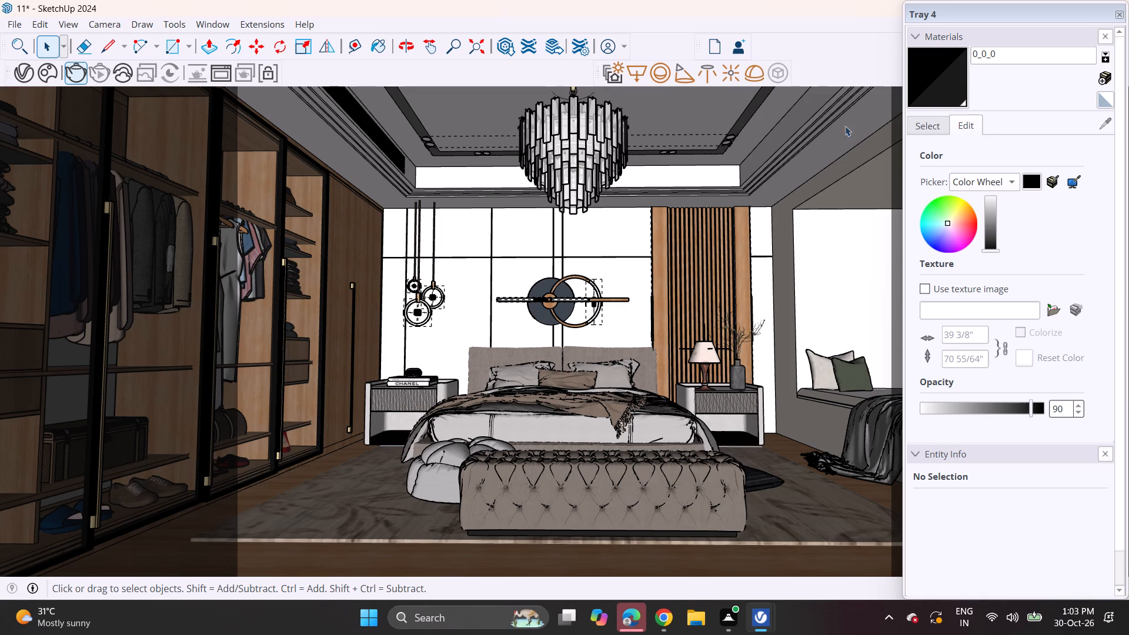
click(66, 72)
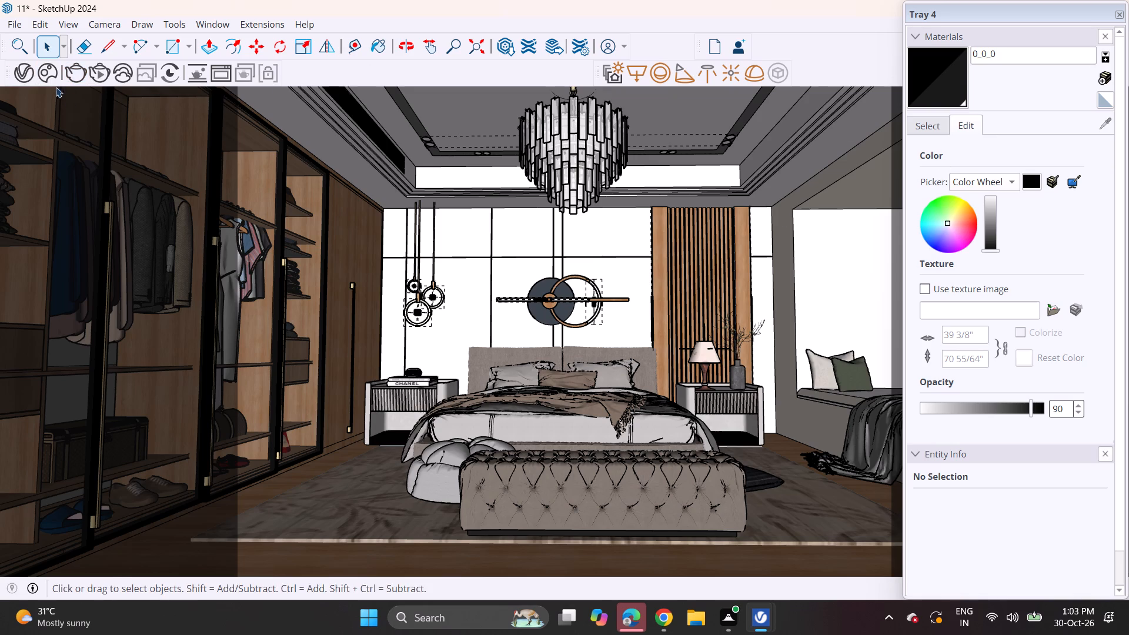
double_click(75, 77)
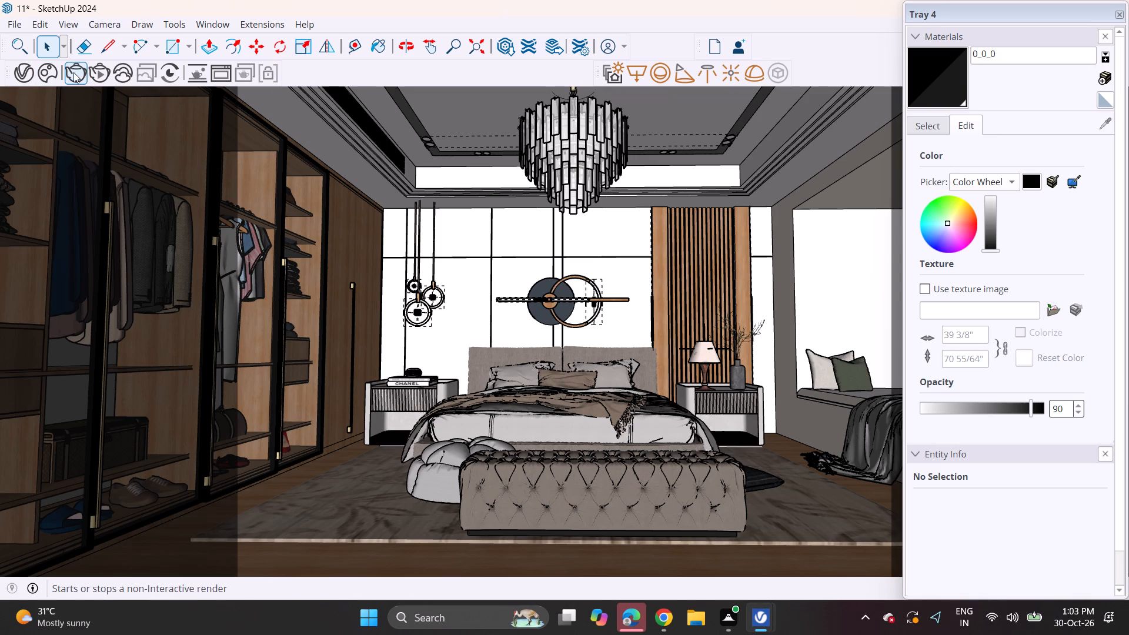
click(74, 72)
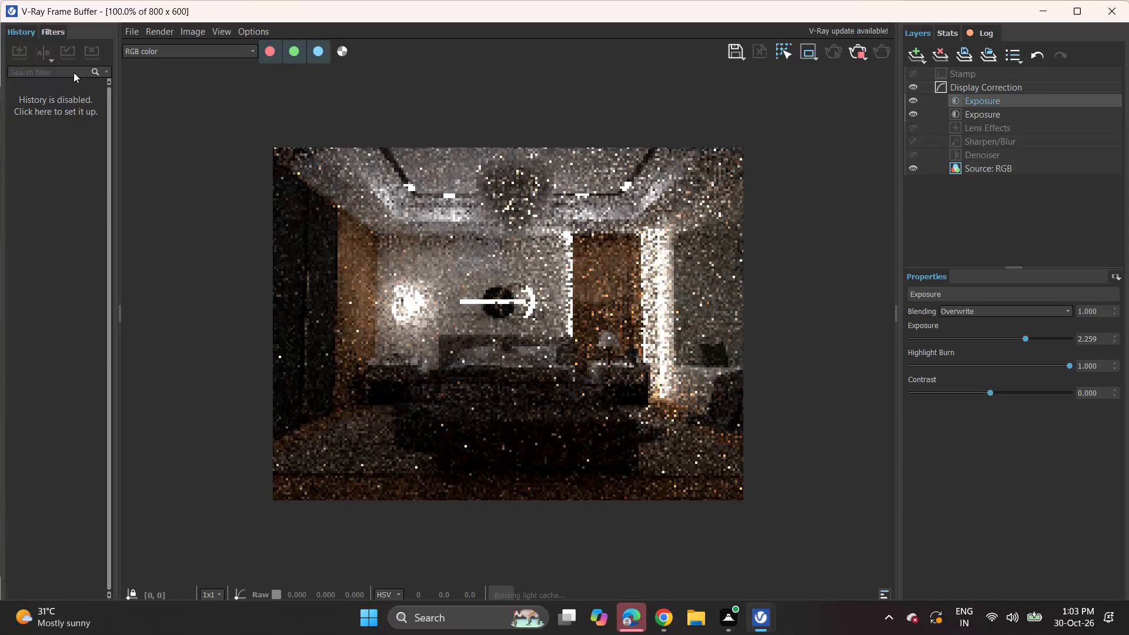
Raise the selected Exposure layer's exposure to 5.000 in the frame buffer.
click(1052, 339)
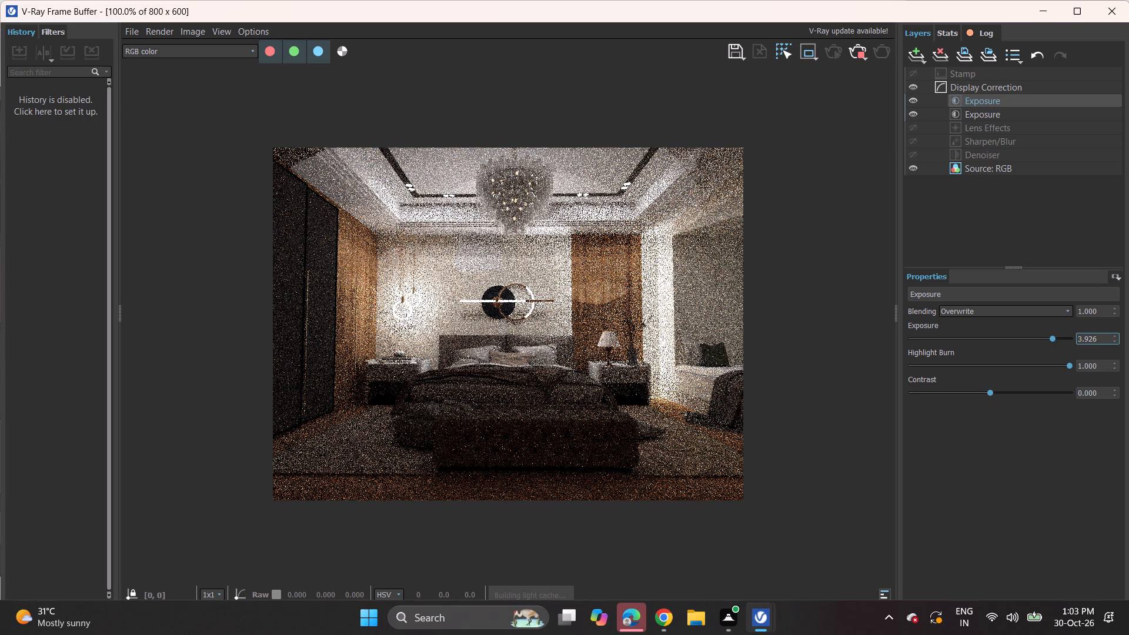
drag(1069, 339, 1075, 338)
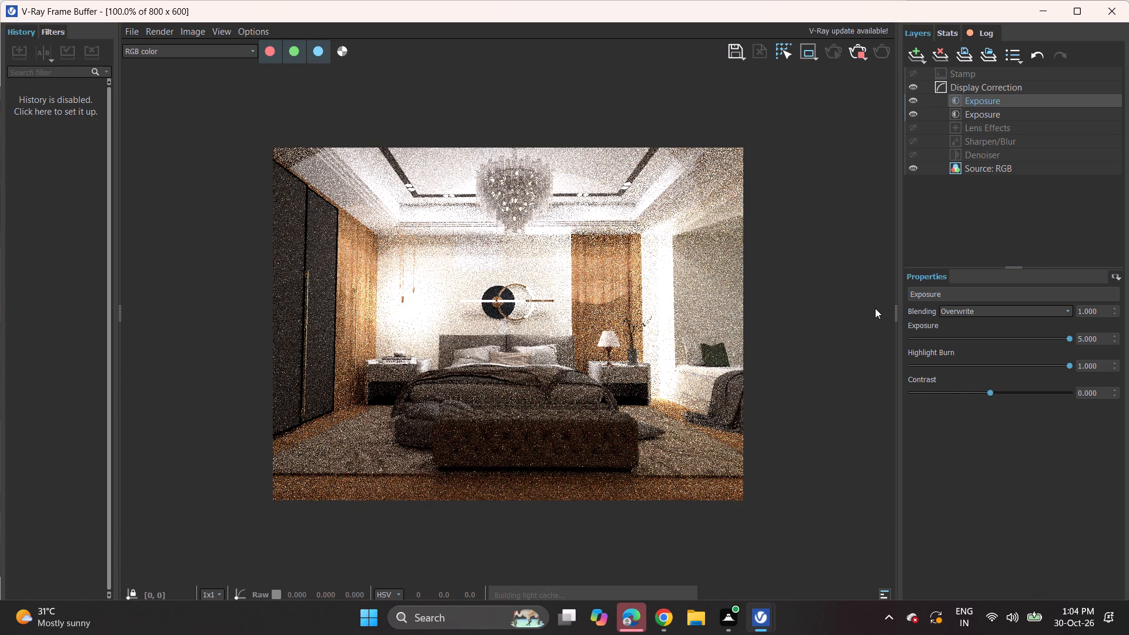
Add another Exposure correction layer with exposure 0.296 and return to the model.
click(917, 48)
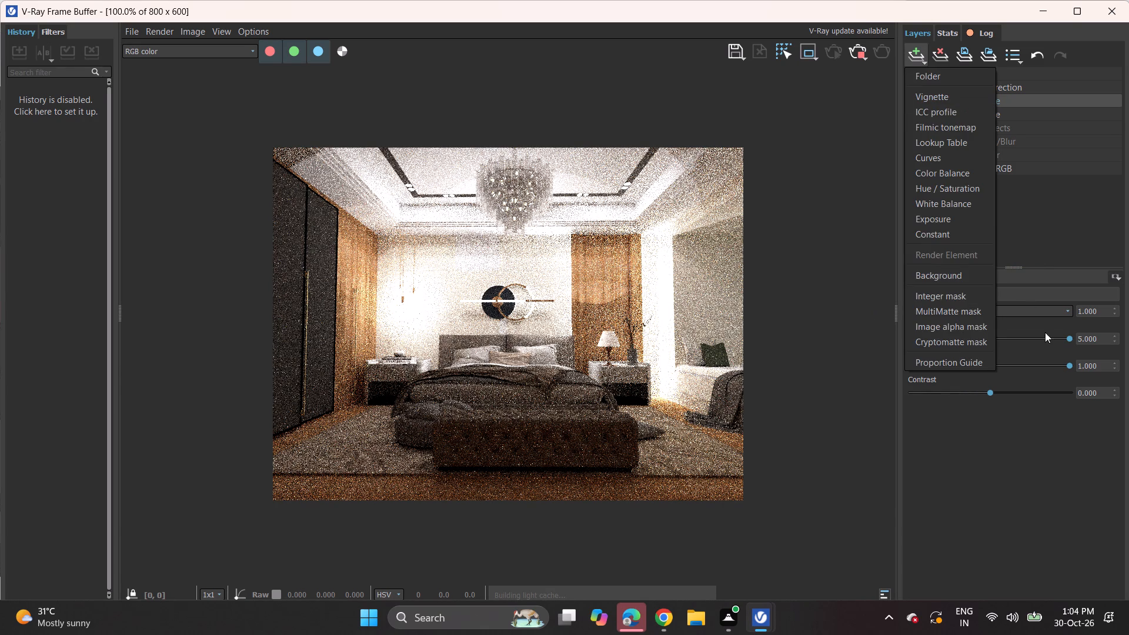
click(947, 213)
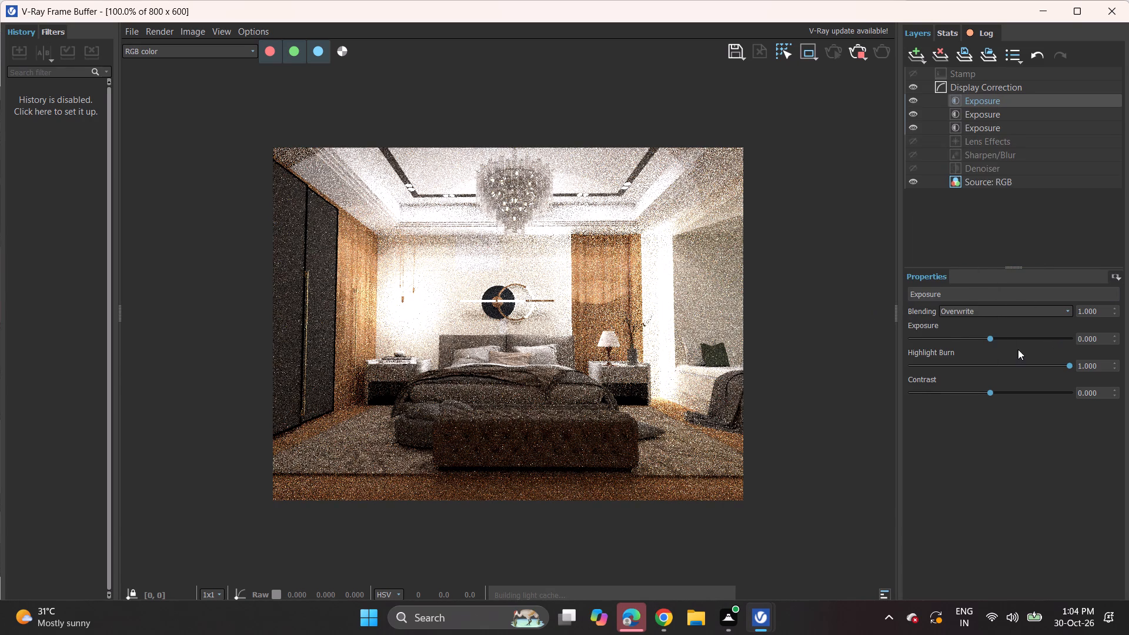
click(1020, 344)
click(1020, 338)
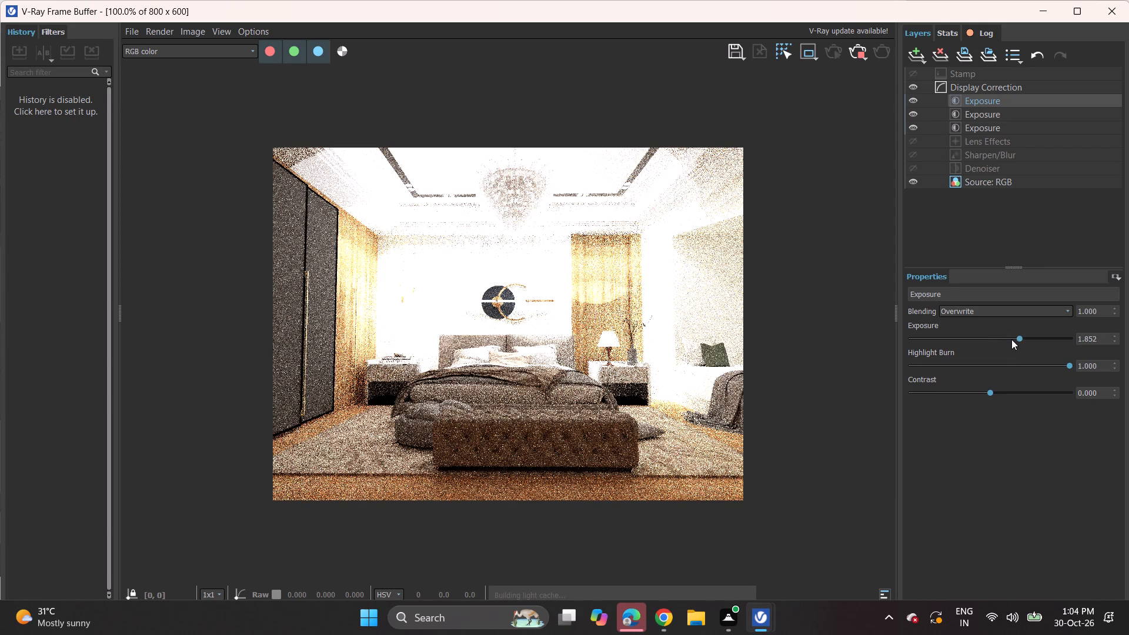
click(1011, 339)
click(1002, 339)
click(995, 339)
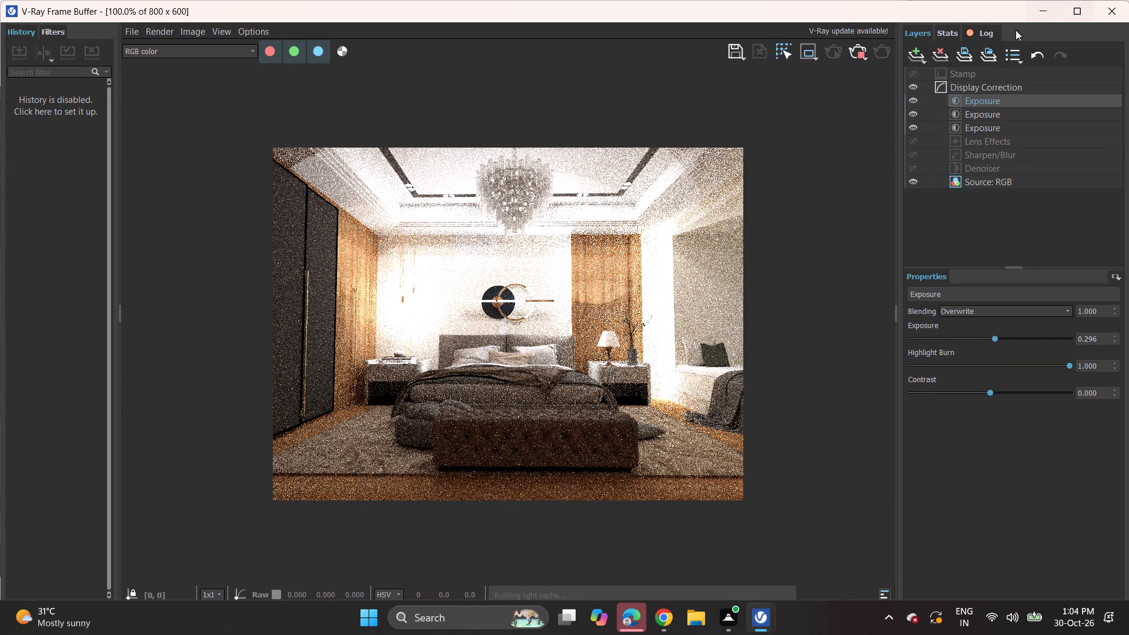
click(1038, 8)
Push/Pull the large rectangular face on the outer end wall opposite the bed outward into a projecting box.
scroll(777, 280, down, 6)
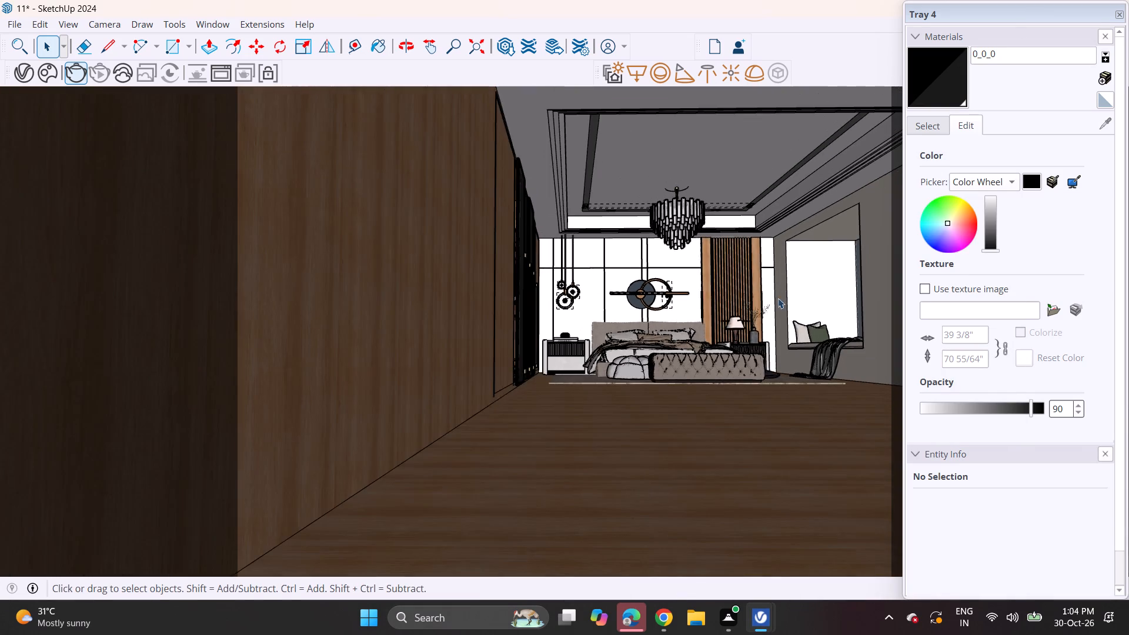
middle_drag(772, 298, 750, 296)
scroll(731, 302, down, 20)
scroll(731, 302, down, 7)
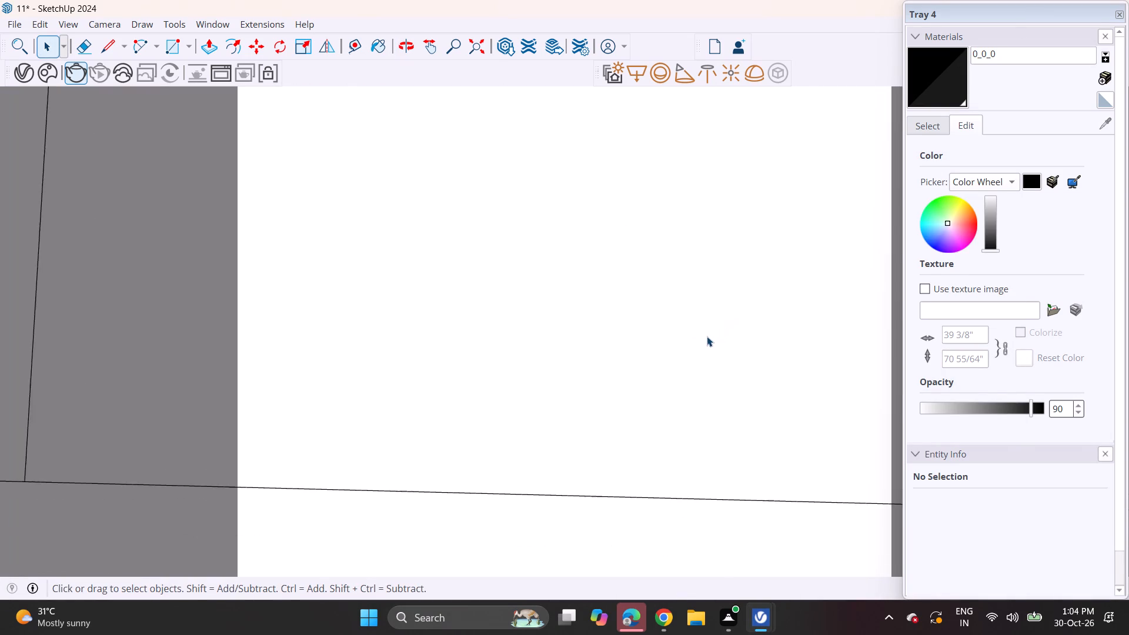
scroll(707, 336, down, 20)
scroll(707, 336, down, 20)
scroll(707, 336, down, 1)
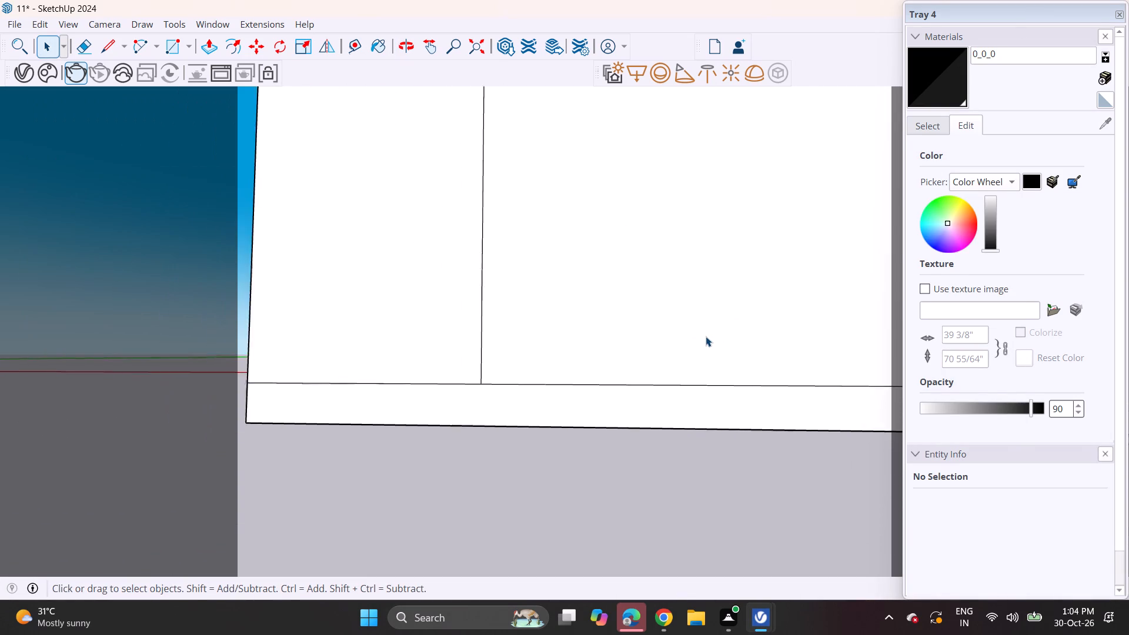
scroll(706, 336, down, 5)
scroll(706, 336, up, 1)
scroll(706, 336, down, 10)
scroll(706, 336, up, 1)
scroll(706, 336, down, 20)
scroll(706, 336, down, 5)
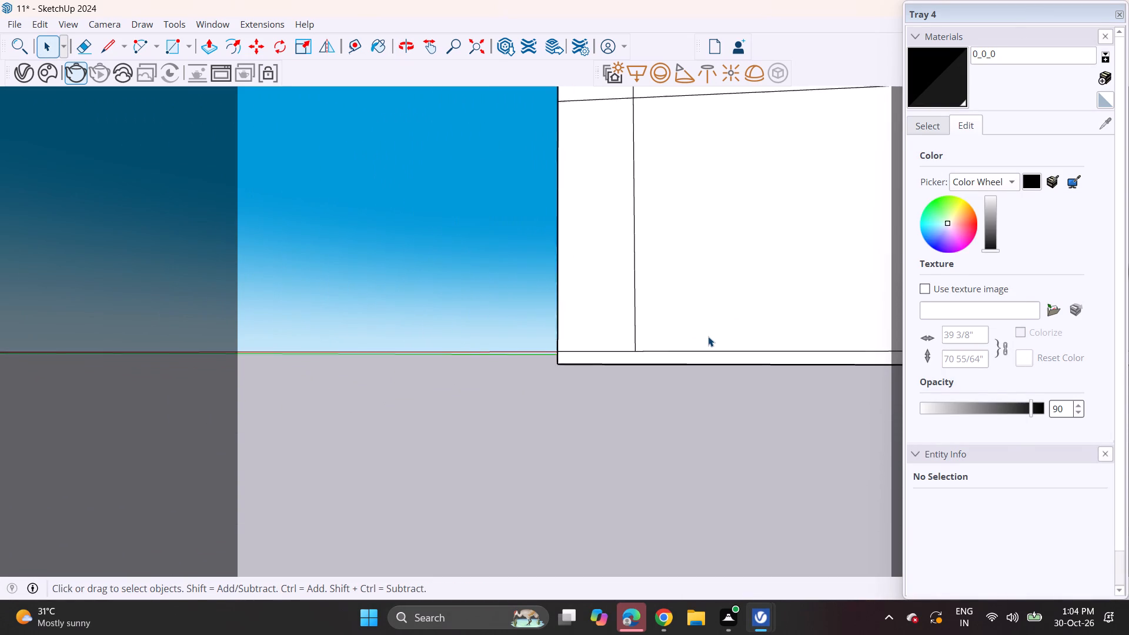
shift+middle_drag(744, 308, 396, 406)
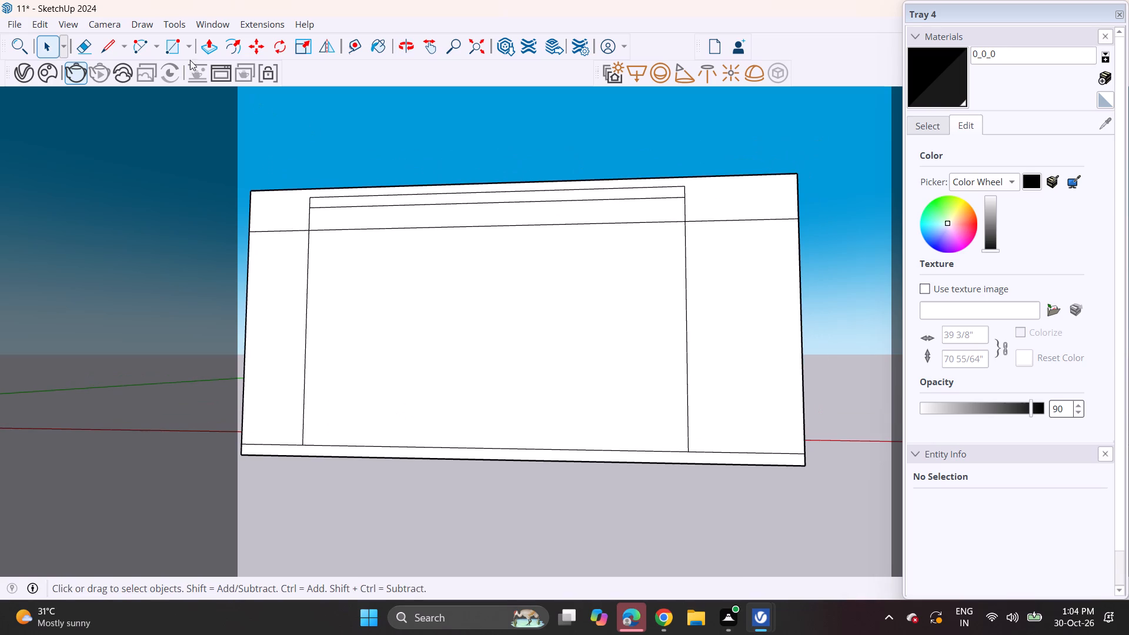
click(213, 46)
click(400, 300)
click(360, 305)
Erase the outer vertical edge of the projecting end-wall box to open the room's end.
middle_drag(616, 238, 556, 262)
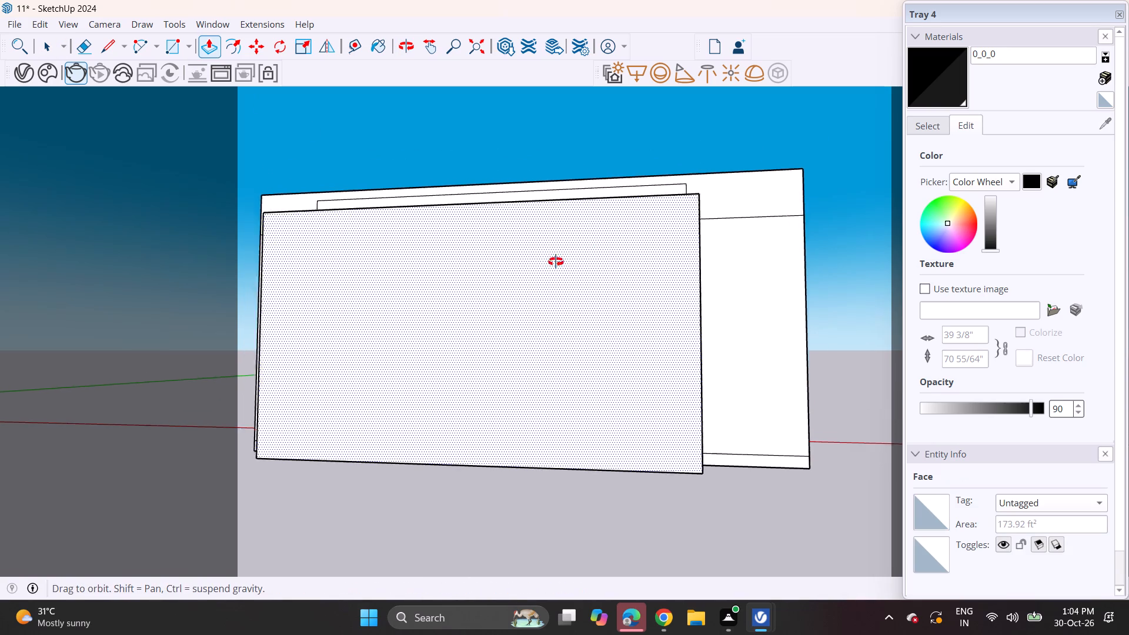
middle_drag(556, 262, 356, 342)
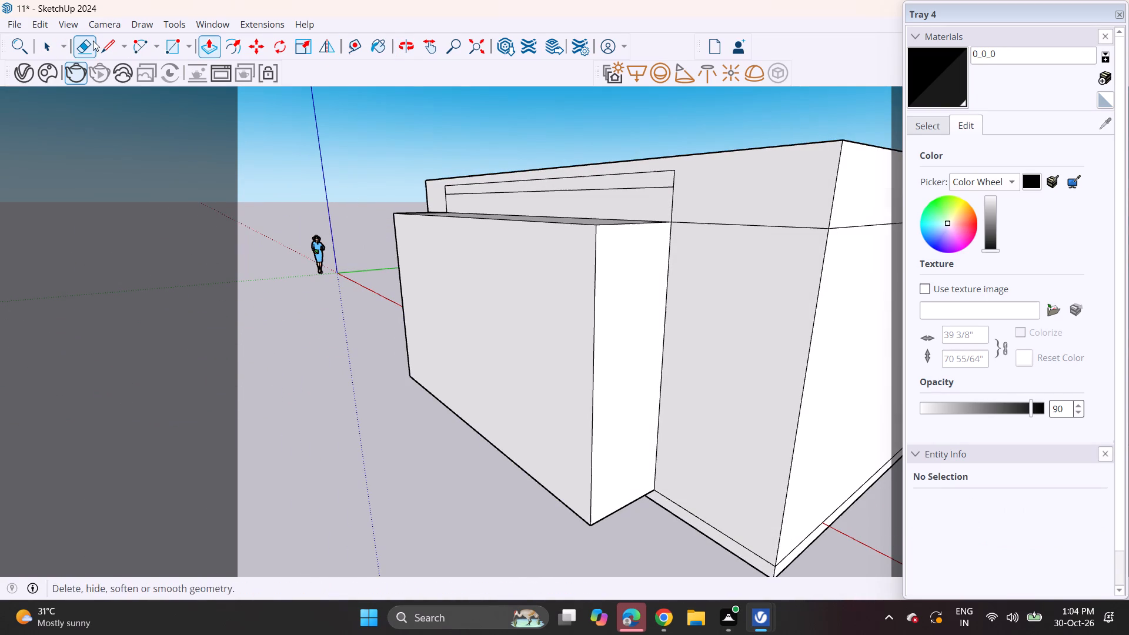
click(93, 41)
click(596, 230)
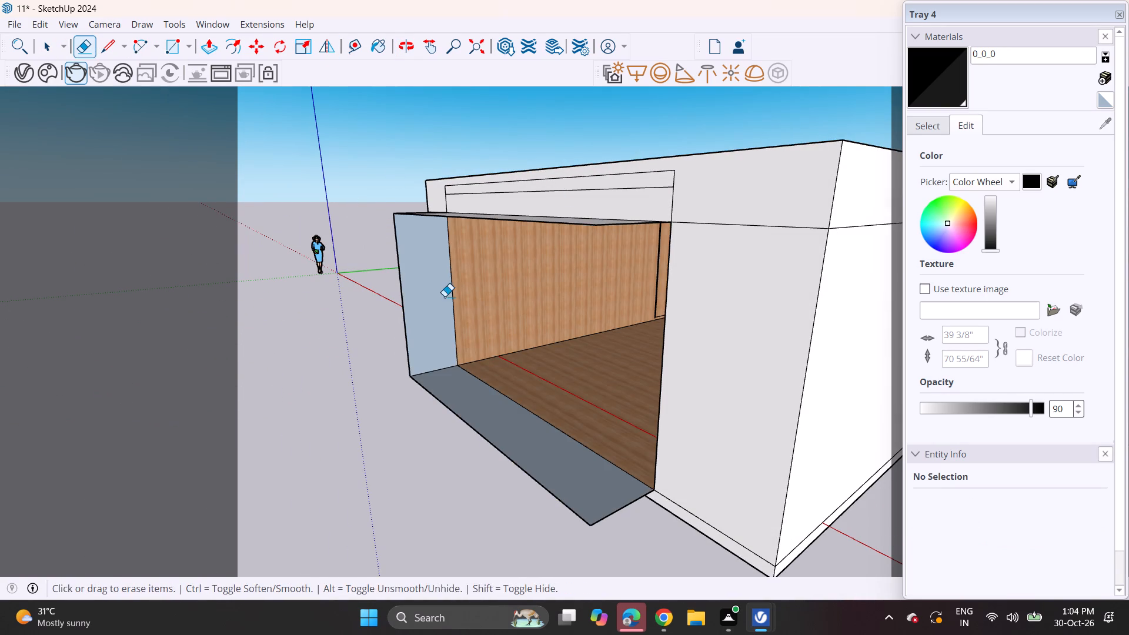
Examine the bedroom interior through the opened end wall.
middle_drag(446, 296, 623, 258)
scroll(788, 248, up, 3)
shift+middle_drag(784, 247, 734, 245)
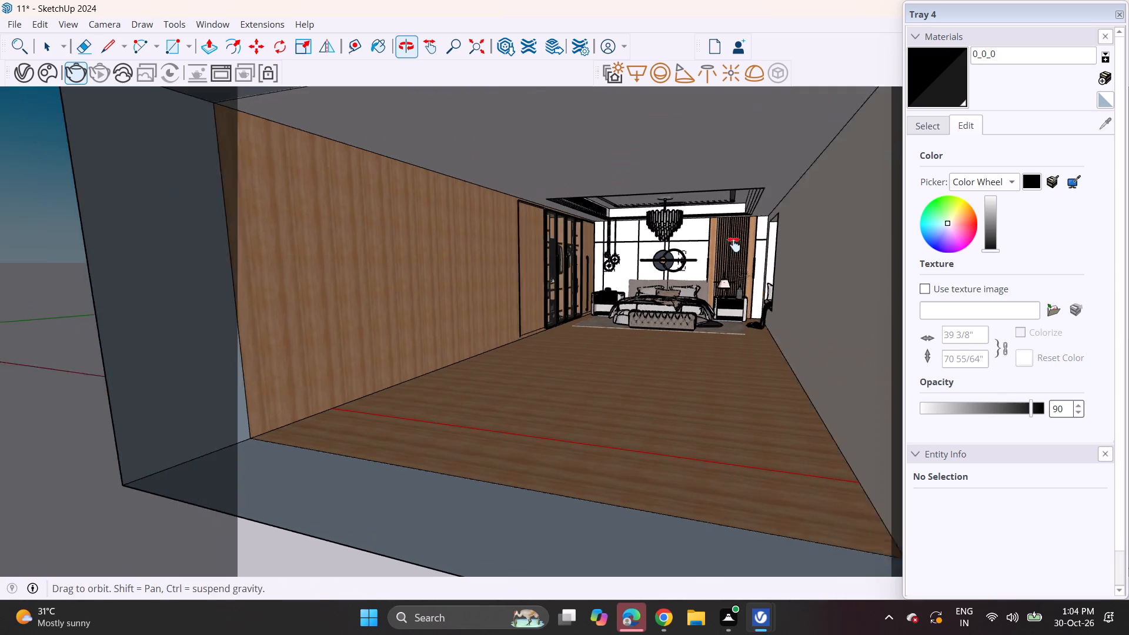
shift+middle_drag(734, 245, 712, 247)
middle_drag(702, 253, 757, 249)
scroll(734, 250, up, 6)
middle_drag(683, 265, 727, 254)
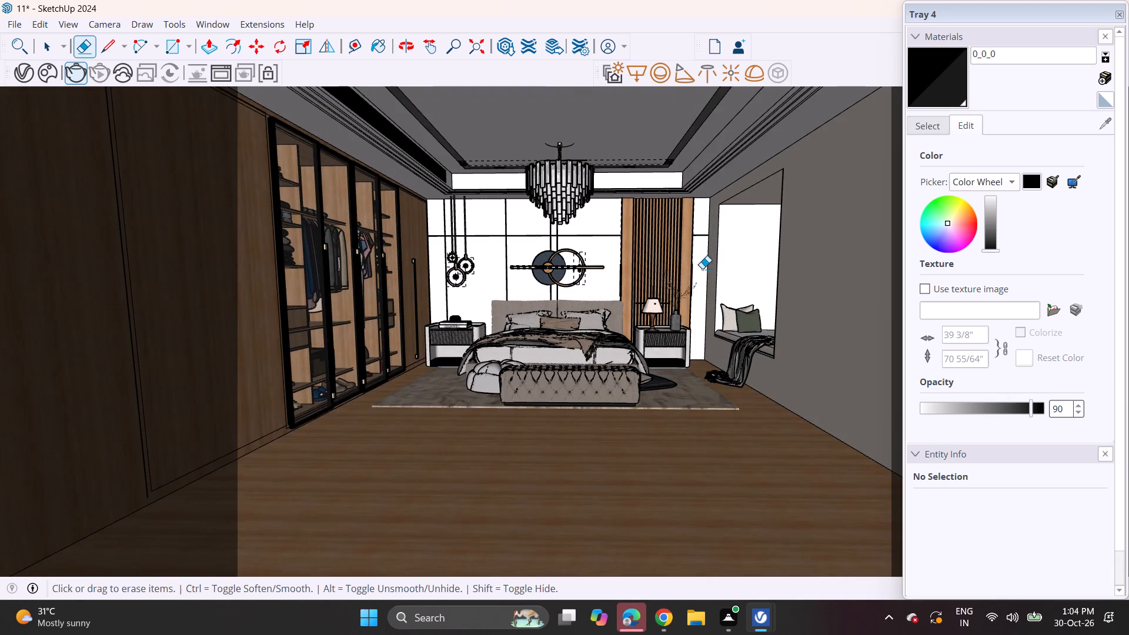
scroll(697, 270, up, 2)
middle_drag(676, 282, 715, 281)
shift+middle_drag(711, 281, 671, 272)
scroll(618, 270, down, 12)
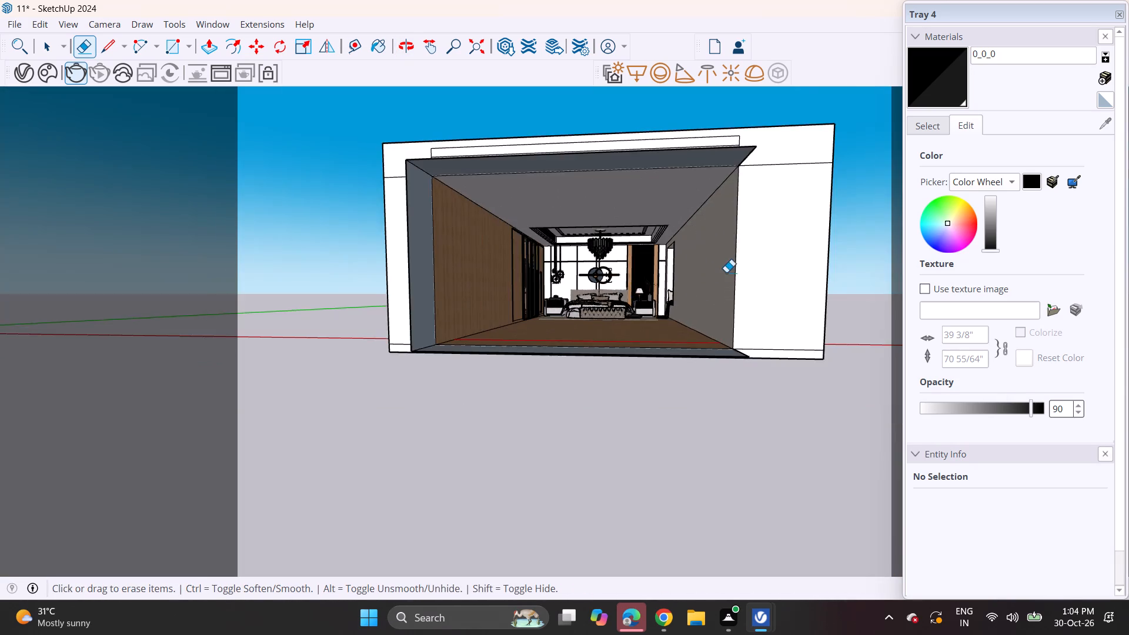
Push/Pull the rectangular face over the side wall's upper window opening outward into a projecting box.
middle_drag(726, 272, 505, 306)
click(201, 56)
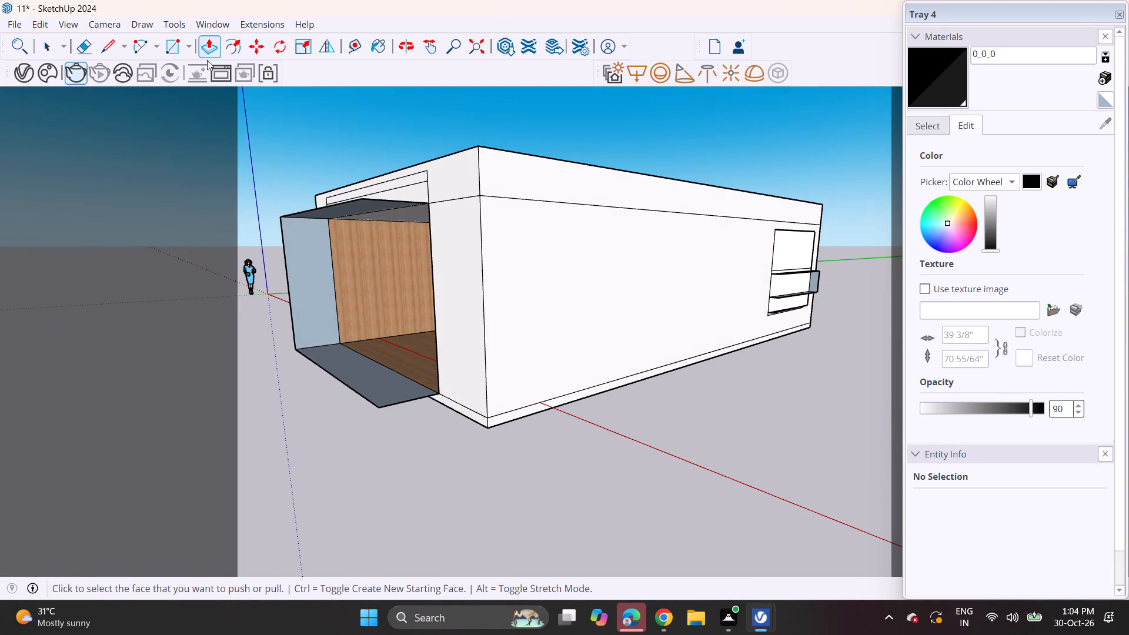
click(780, 258)
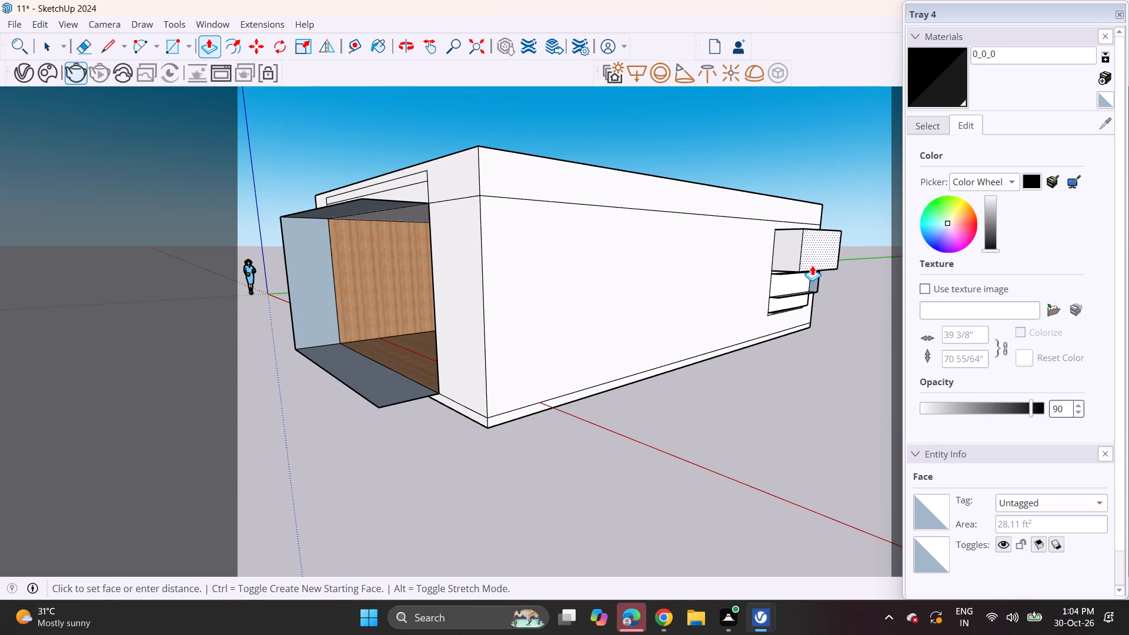
click(813, 266)
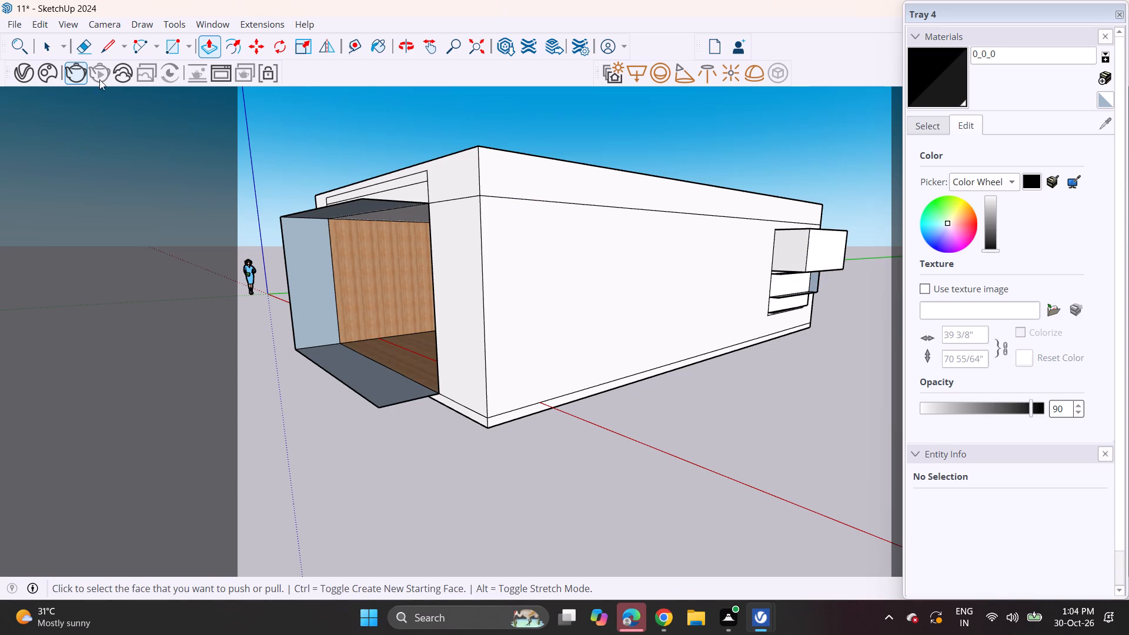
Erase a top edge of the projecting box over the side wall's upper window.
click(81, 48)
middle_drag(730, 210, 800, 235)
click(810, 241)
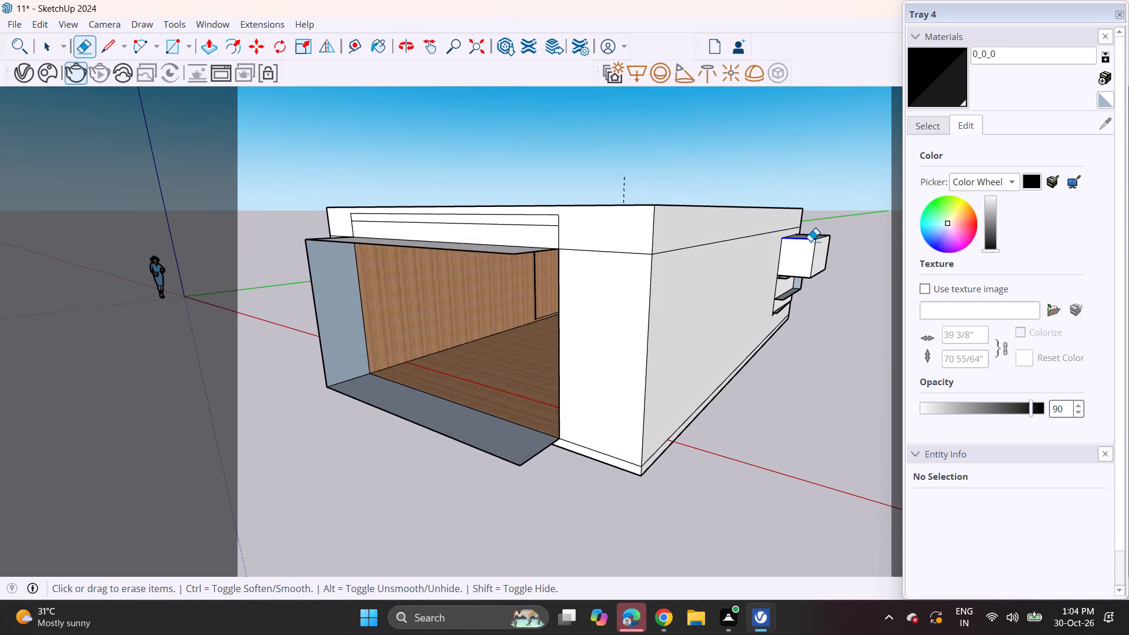
Start a V-Ray render of the bedroom interior from a view facing the bed through the opened end wall.
middle_drag(517, 282, 639, 243)
scroll(644, 252, up, 4)
scroll(651, 278, down, 1)
scroll(651, 278, up, 6)
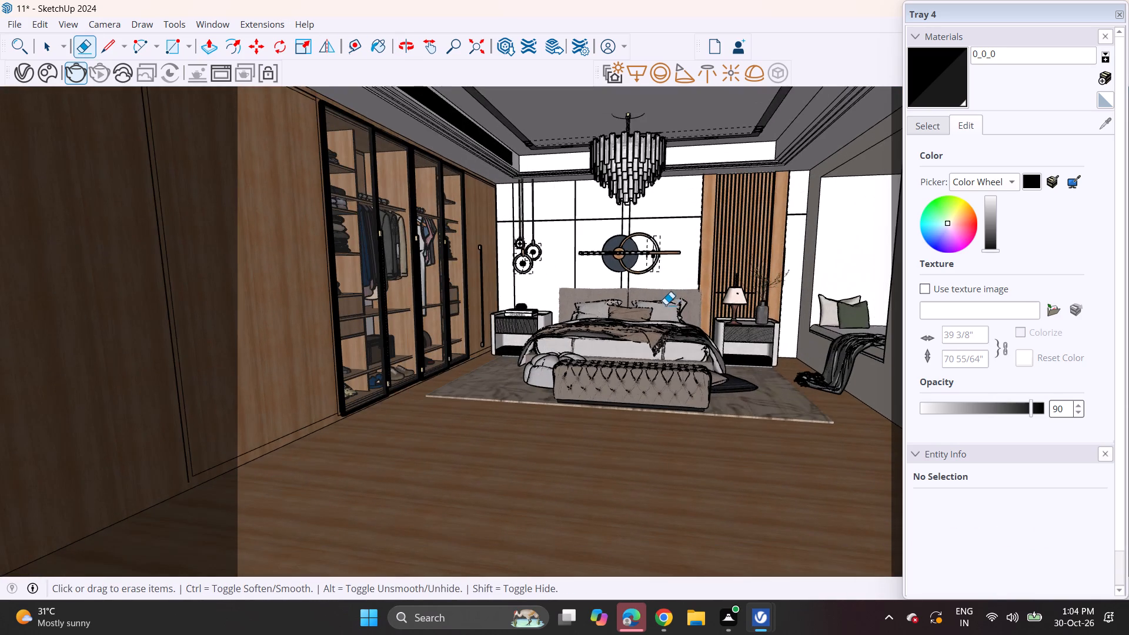
shift+middle_drag(659, 304, 616, 309)
middle_drag(630, 313, 663, 309)
scroll(659, 309, up, 2)
shift+middle_drag(646, 313, 680, 318)
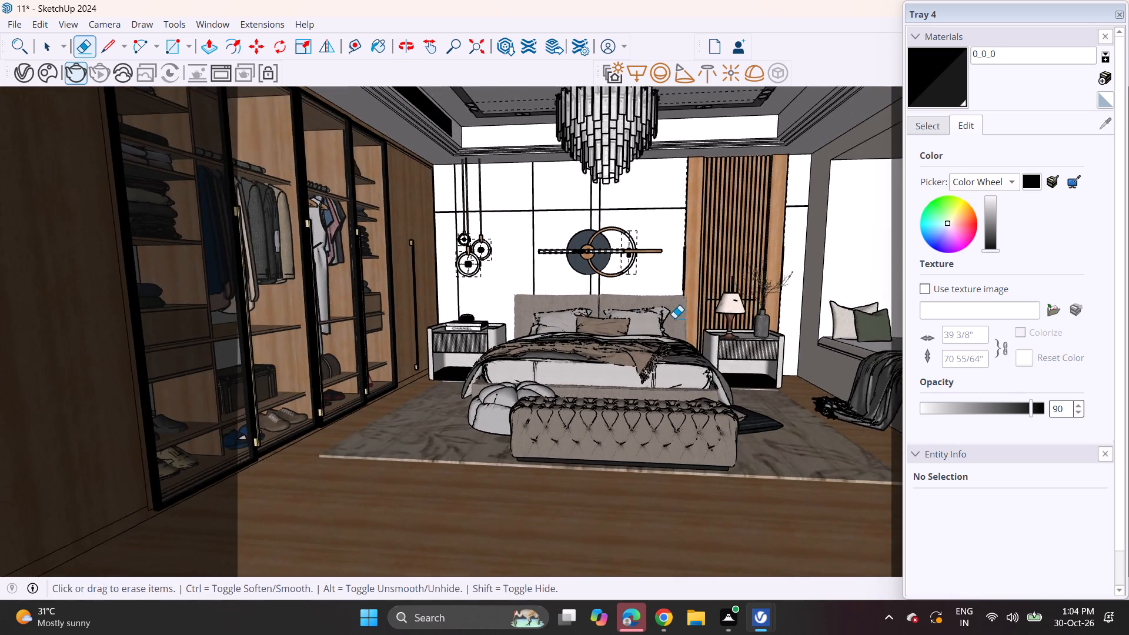
scroll(672, 317, up, 1)
middle_drag(668, 316, 675, 302)
scroll(669, 316, up, 1)
scroll(675, 302, down, 3)
middle_drag(666, 306, 670, 336)
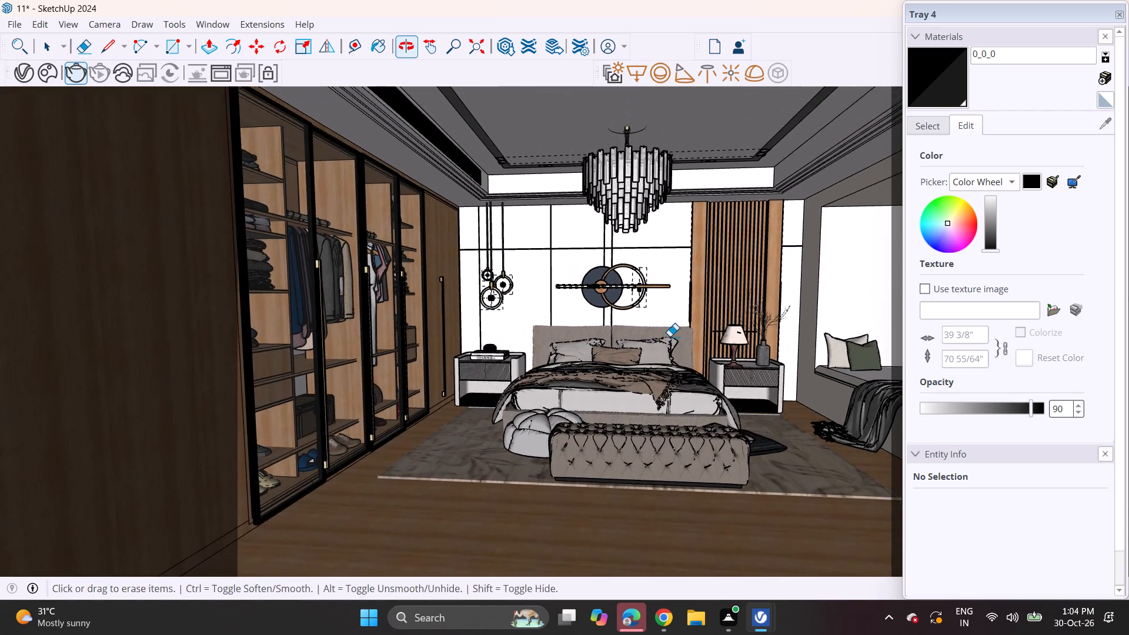
middle_drag(668, 336, 662, 321)
shift+middle_drag(666, 316, 613, 333)
middle_drag(615, 333, 650, 325)
scroll(633, 328, up, 3)
scroll(622, 322, down, 2)
shift+middle_drag(622, 322, 649, 323)
middle_drag(640, 322, 635, 320)
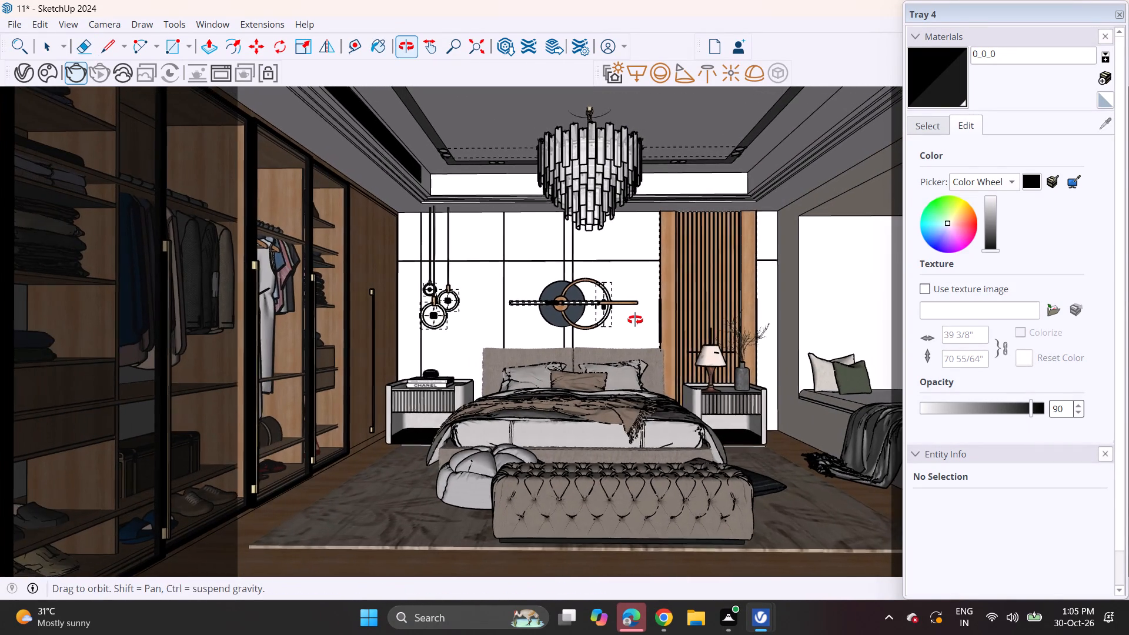
middle_drag(635, 320, 632, 319)
shift+middle_drag(634, 319, 629, 319)
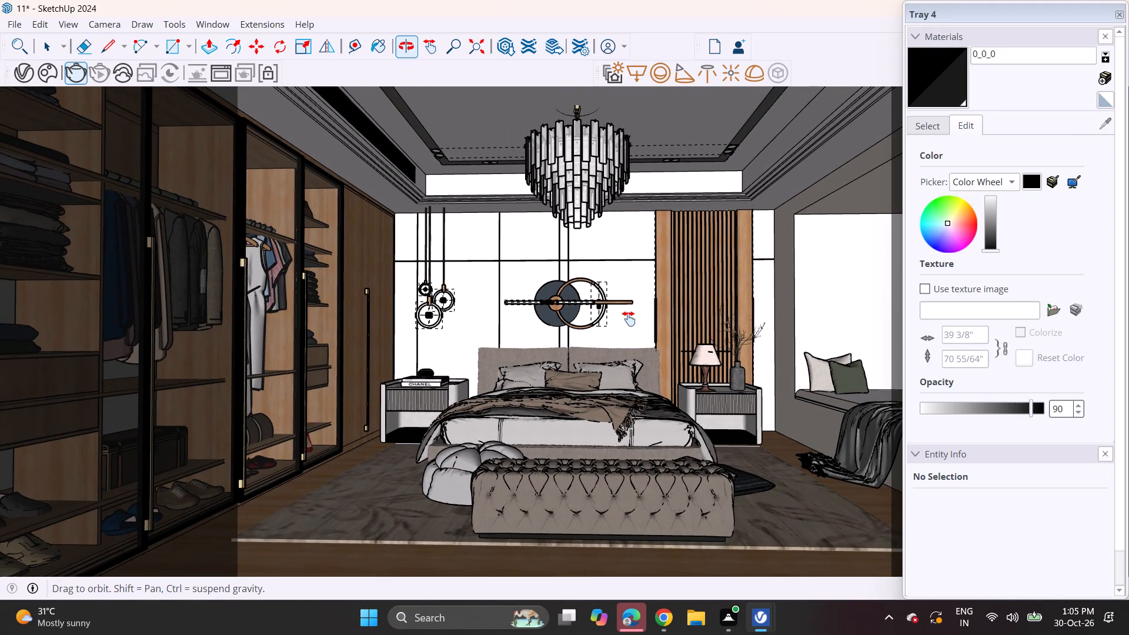
shift+middle_drag(629, 319, 634, 310)
shift+middle_drag(635, 310, 627, 313)
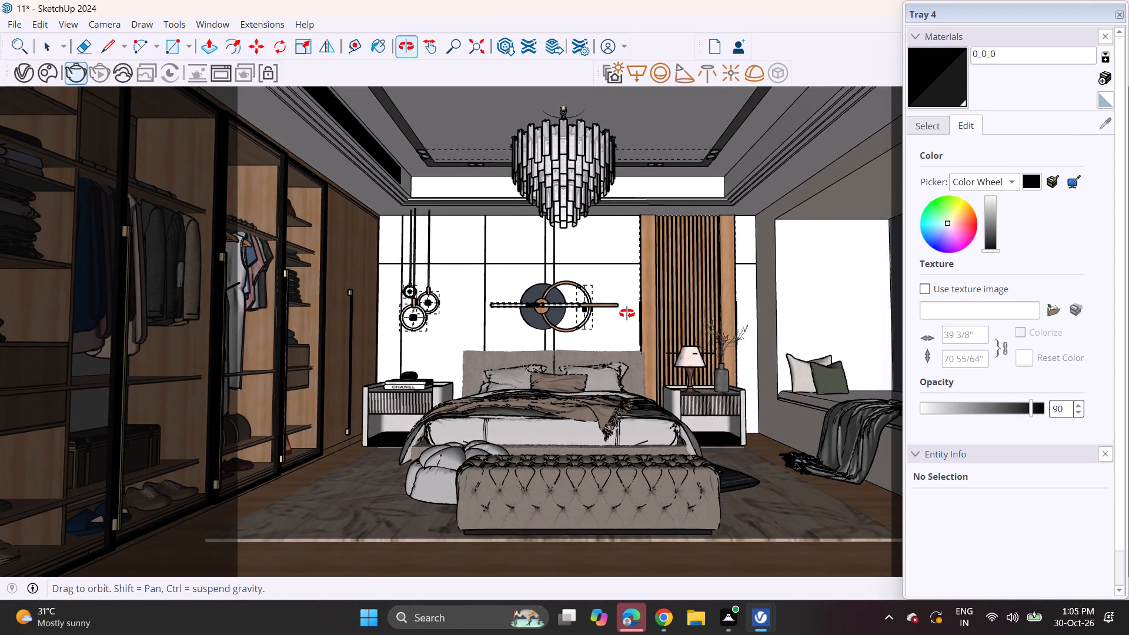
shift+middle_drag(627, 313, 616, 321)
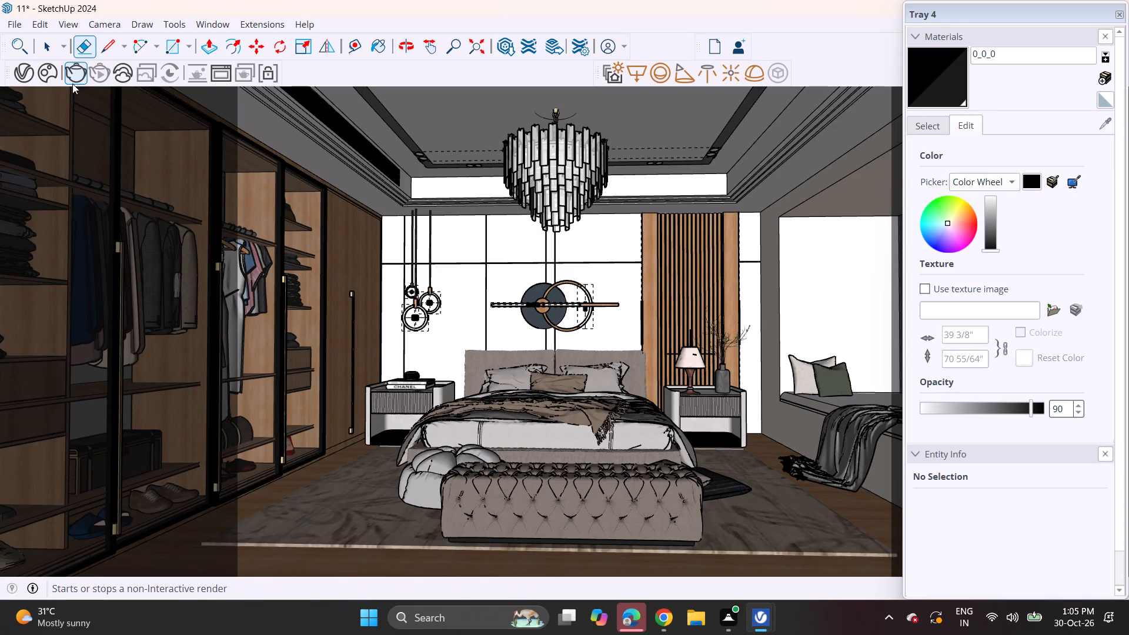
click(72, 82)
click(81, 78)
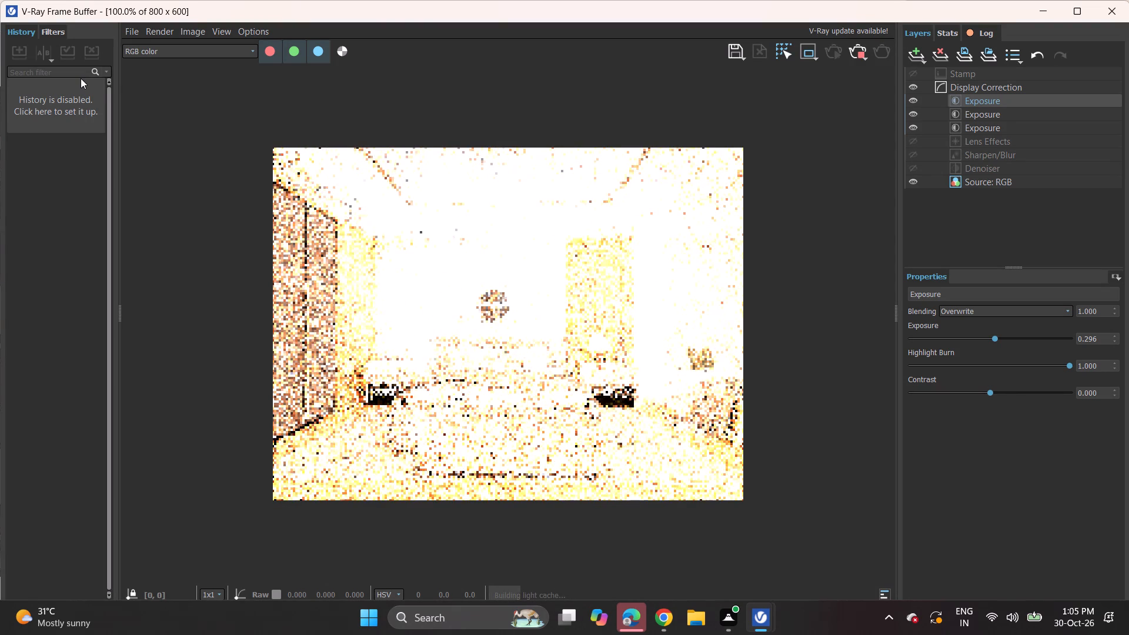
Set the exposure of the middle Exposure correction layer to about 1.407.
click(996, 108)
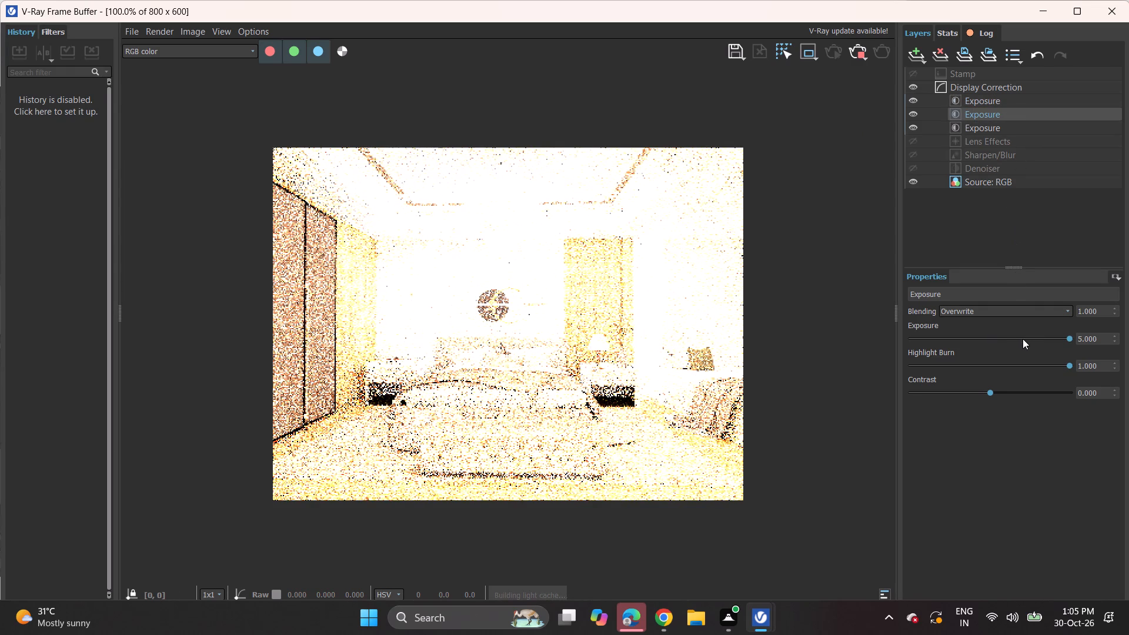
click(1023, 339)
click(1006, 339)
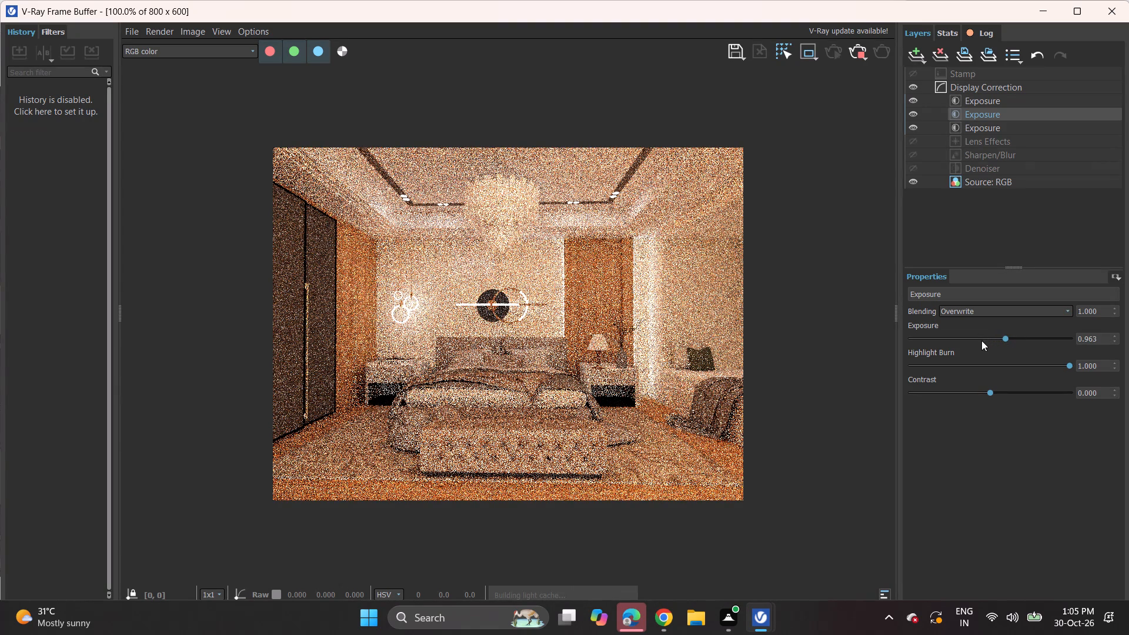
click(981, 336)
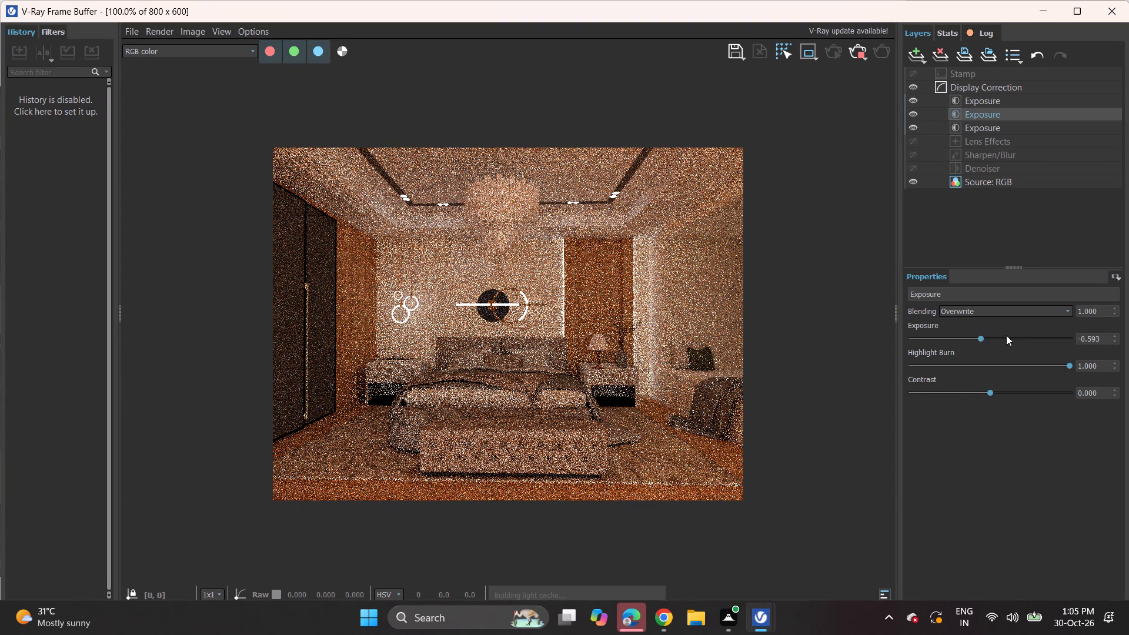
click(1011, 335)
click(1013, 336)
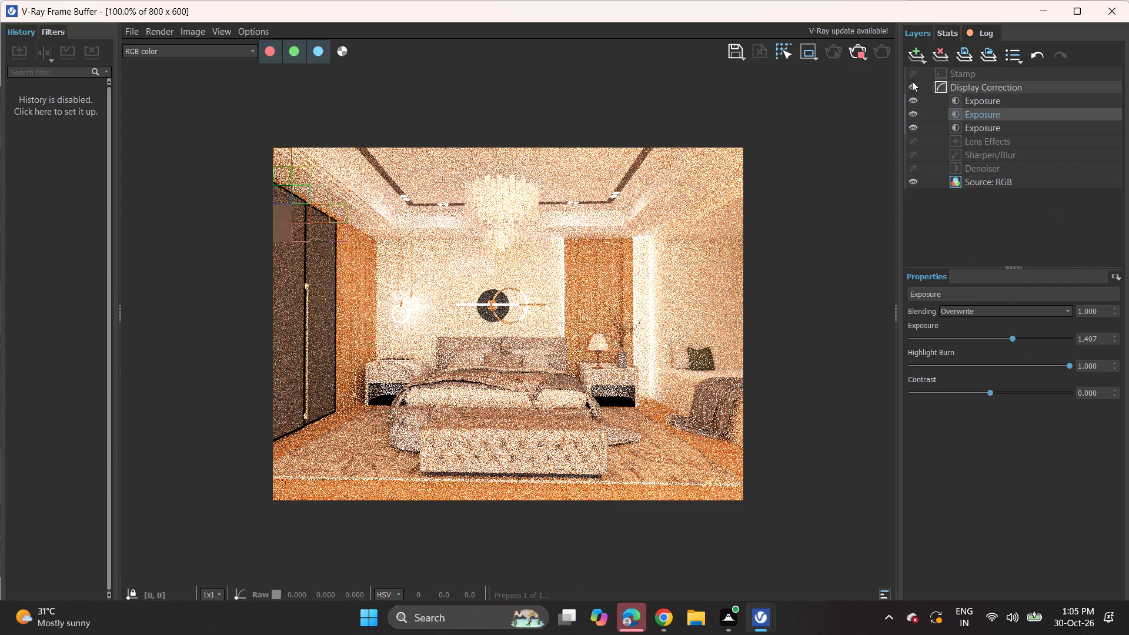
Add a White Balance correction layer to the render and set its temperature to about 5359.
click(917, 48)
click(942, 203)
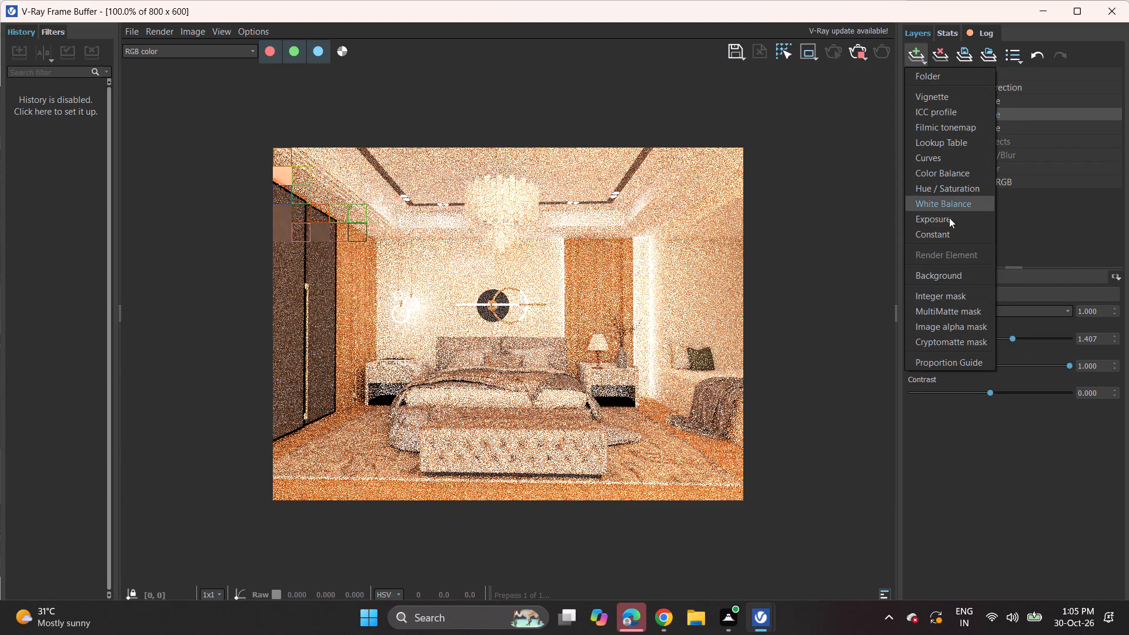
click(967, 336)
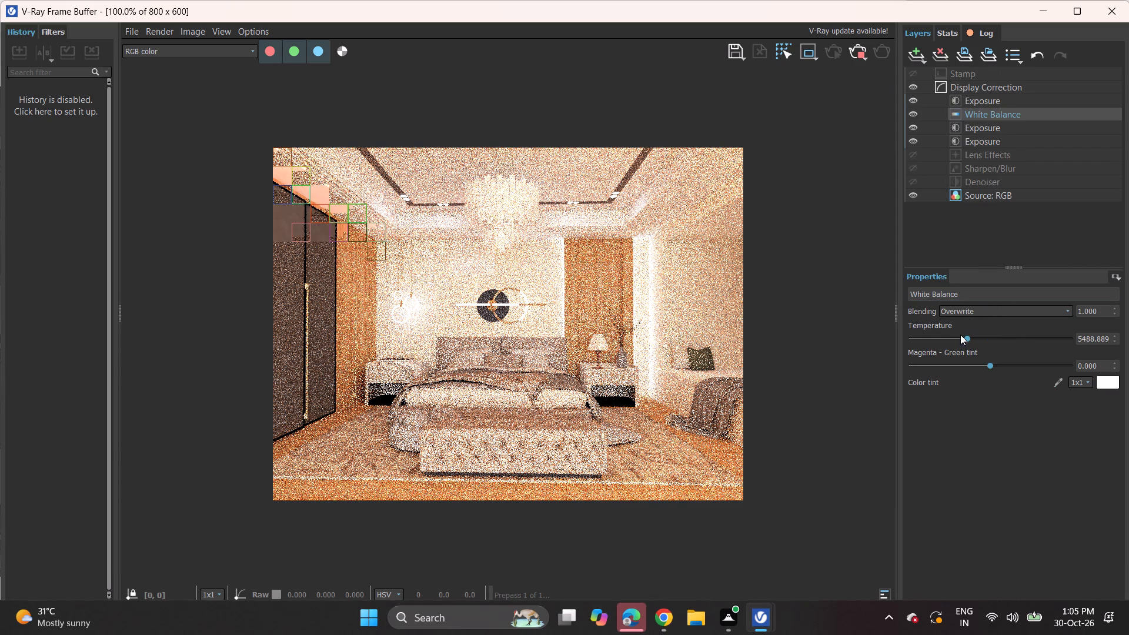
click(957, 335)
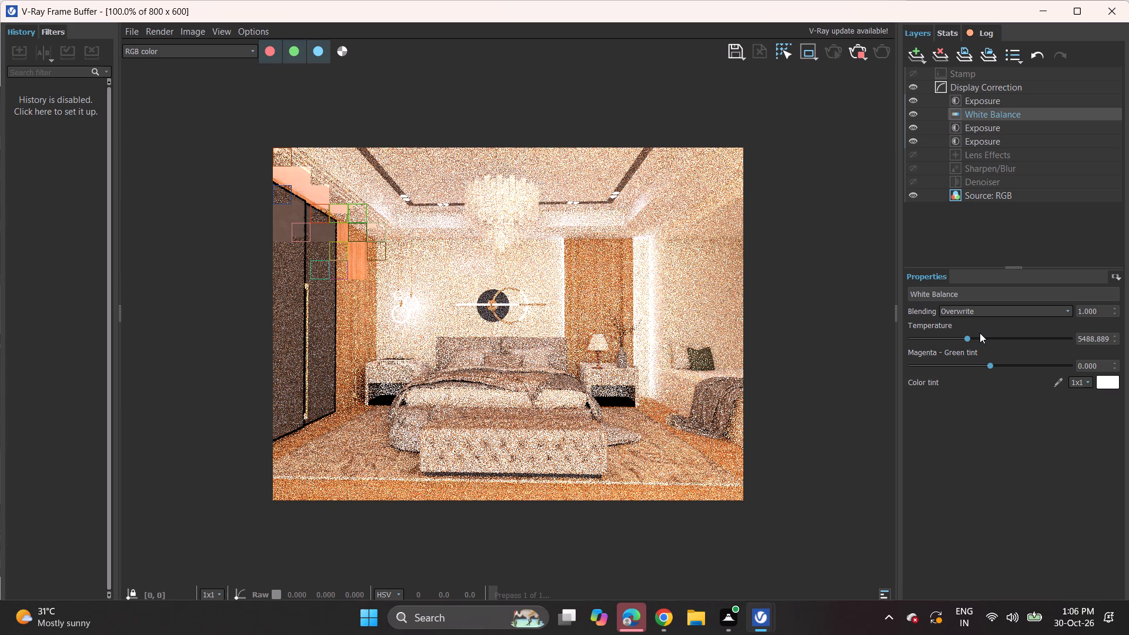
click(980, 333)
click(977, 336)
click(957, 337)
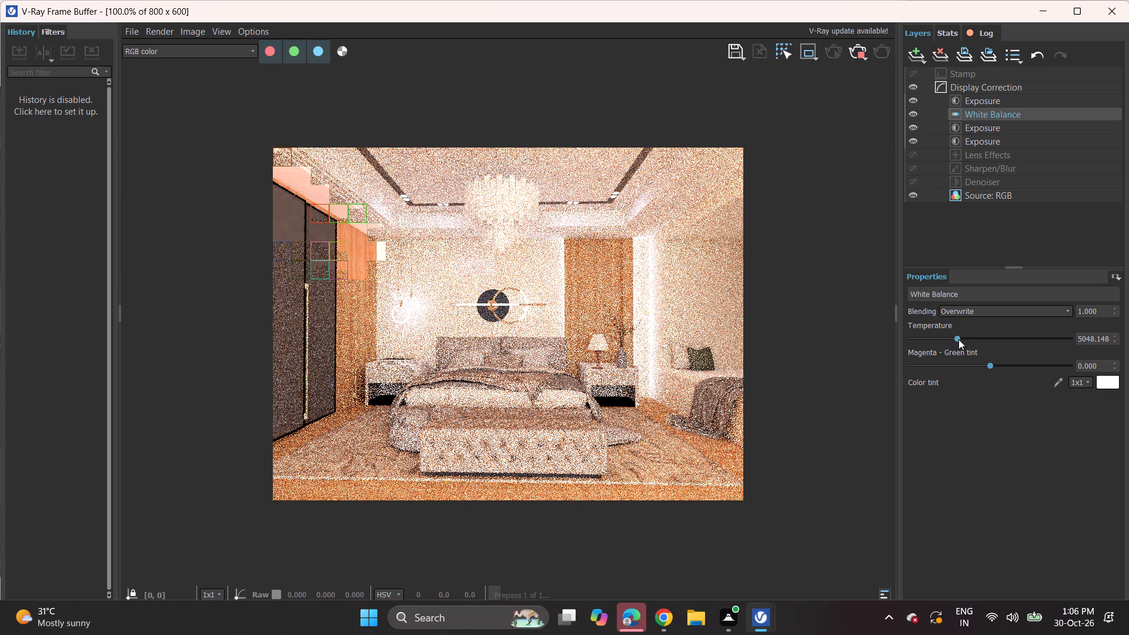
click(990, 338)
click(1007, 337)
click(964, 336)
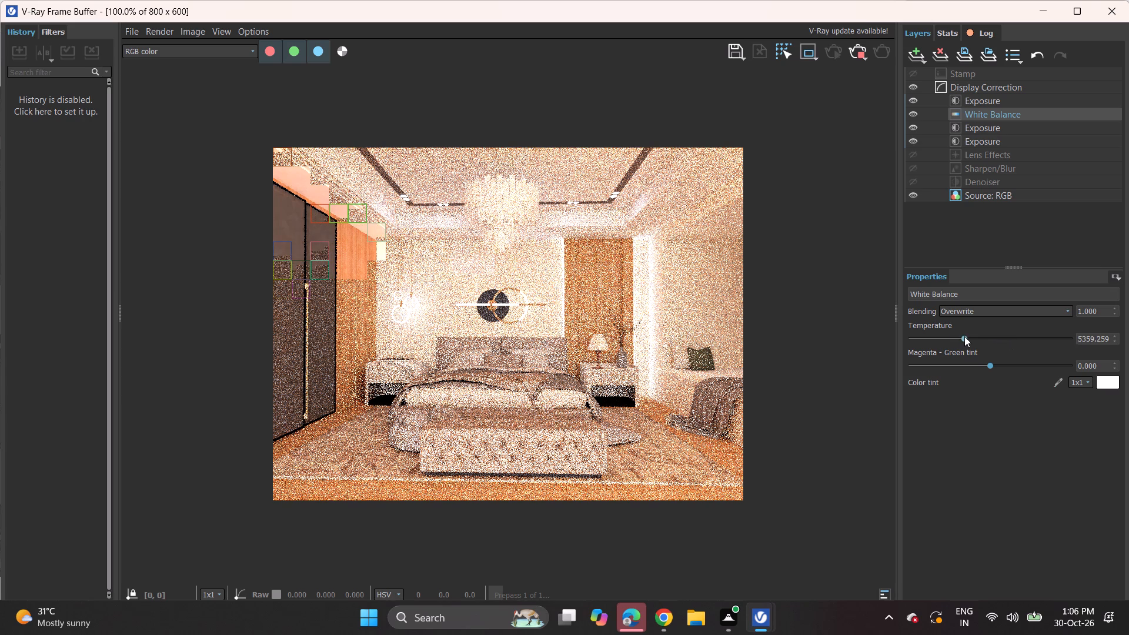
click(955, 335)
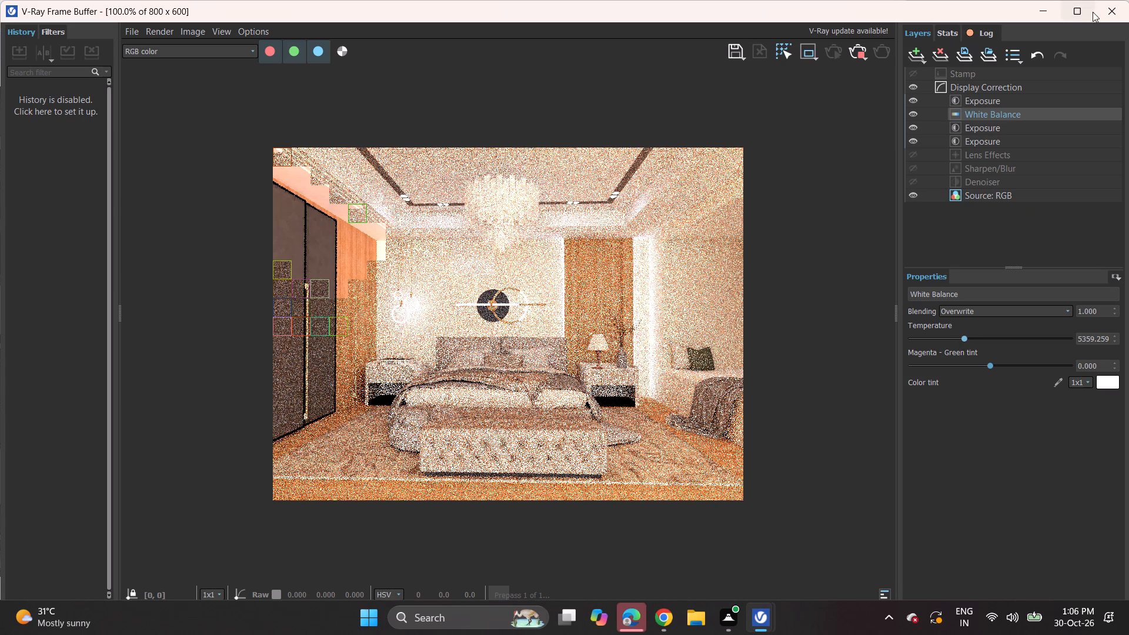
Return to the SketchUp model and undo the last edge erasure and the side window's projecting box.
click(1037, 8)
scroll(846, 288, down, 9)
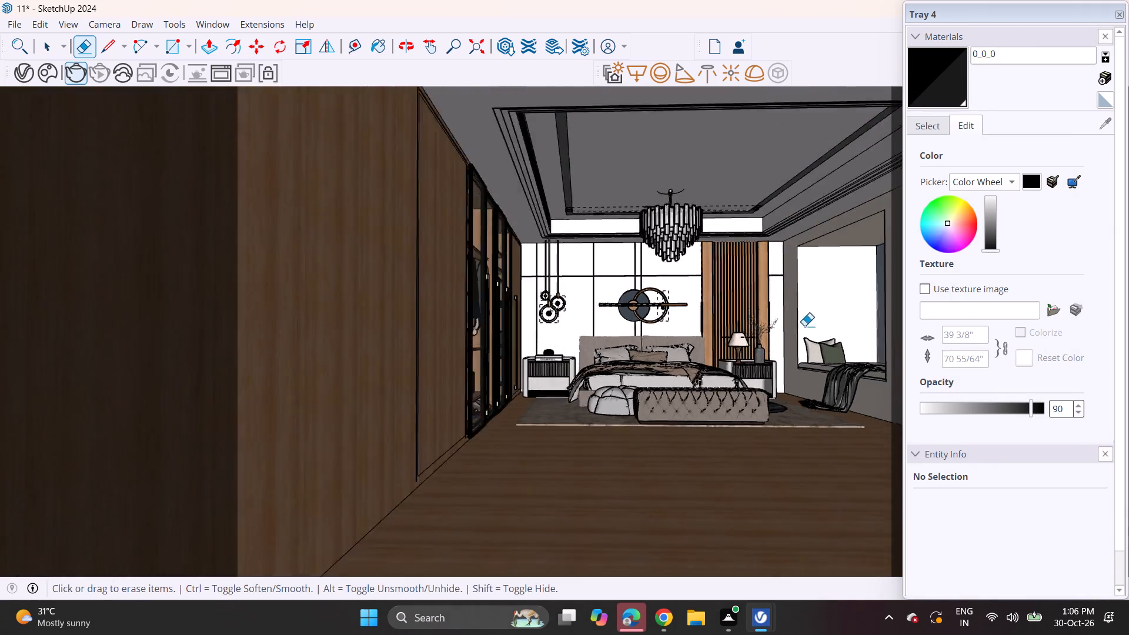
scroll(804, 326, down, 3)
middle_drag(767, 335, 686, 336)
scroll(716, 332, down, 1)
scroll(679, 340, down, 20)
scroll(679, 340, down, 2)
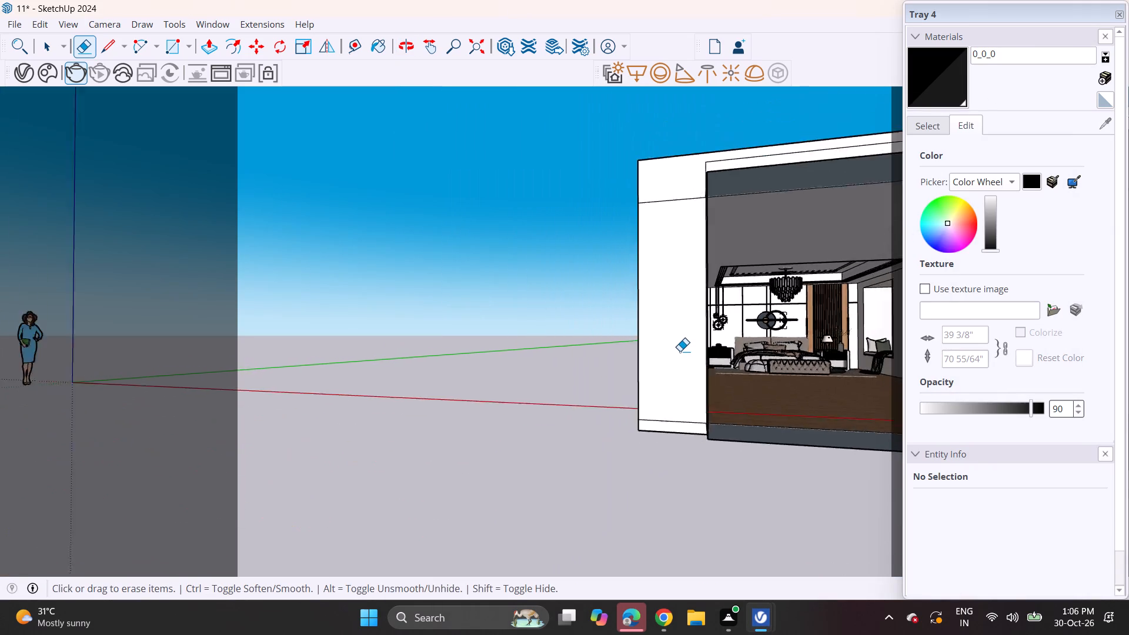
scroll(680, 351, down, 3)
middle_drag(806, 310, 649, 344)
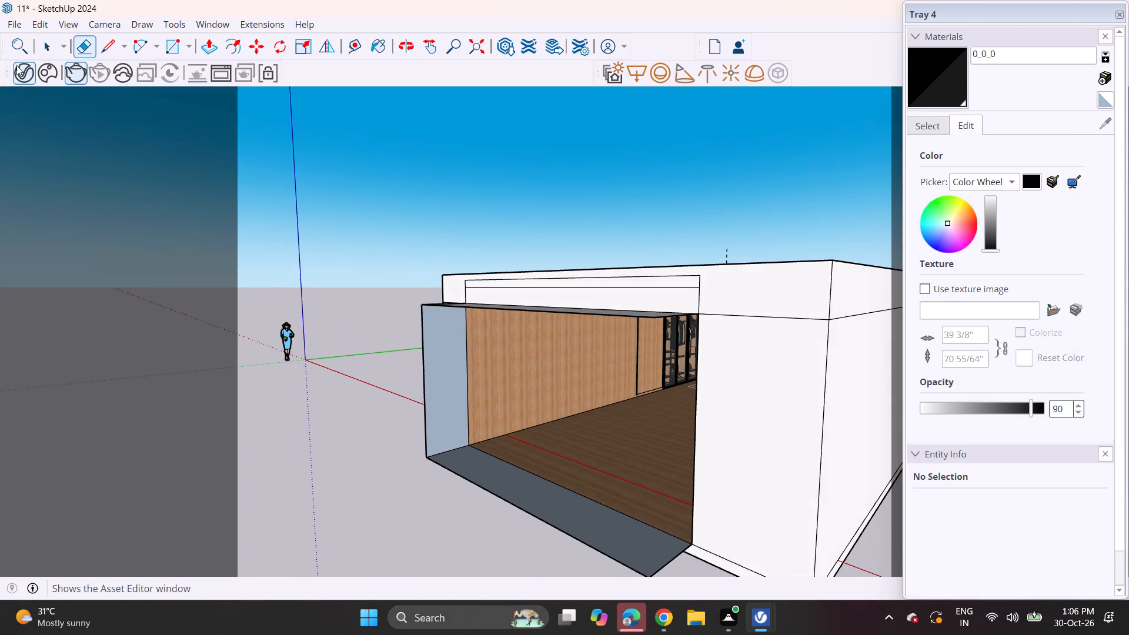
key(ctrl+z)
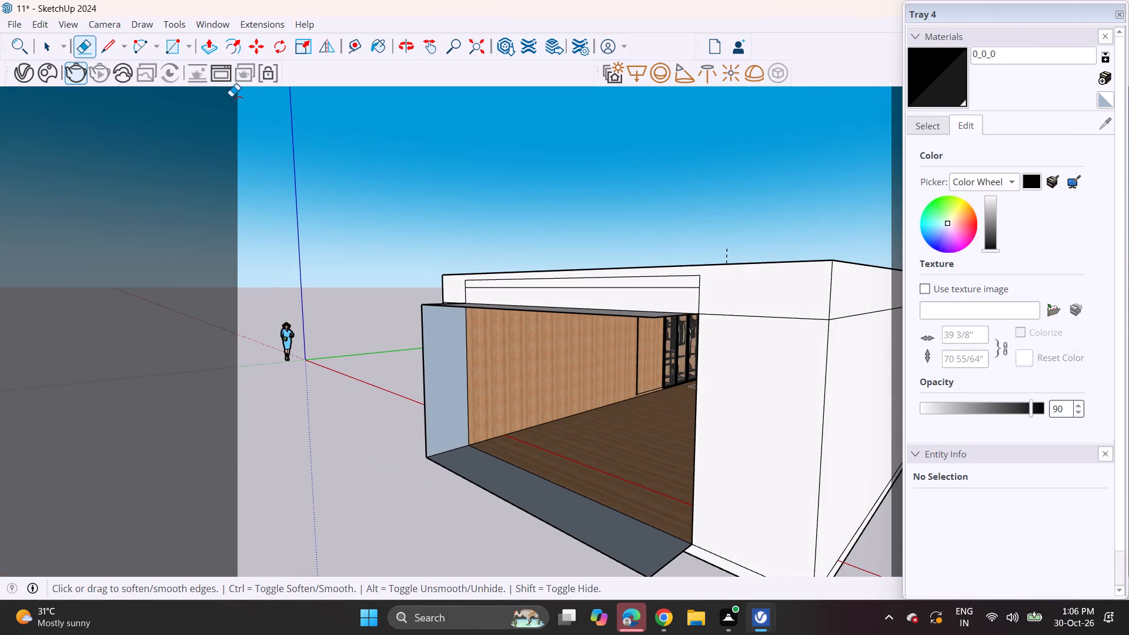
key(ctrl+z)
Draw a rectangle across the open outer end of the projecting end-wall box to close it with a face.
click(164, 44)
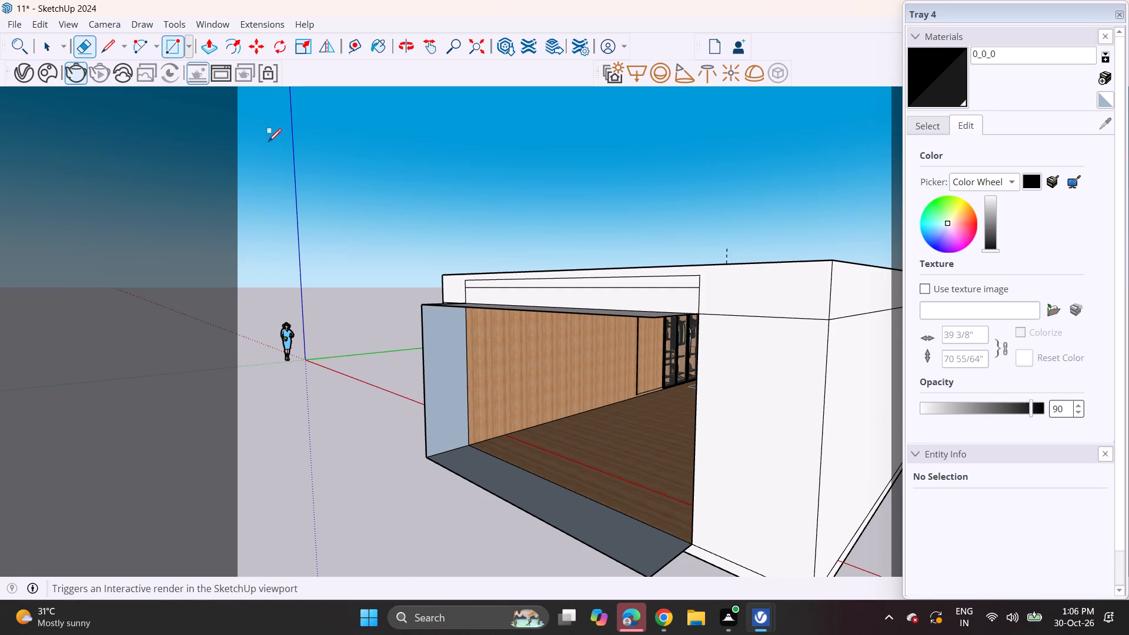
click(425, 303)
click(689, 546)
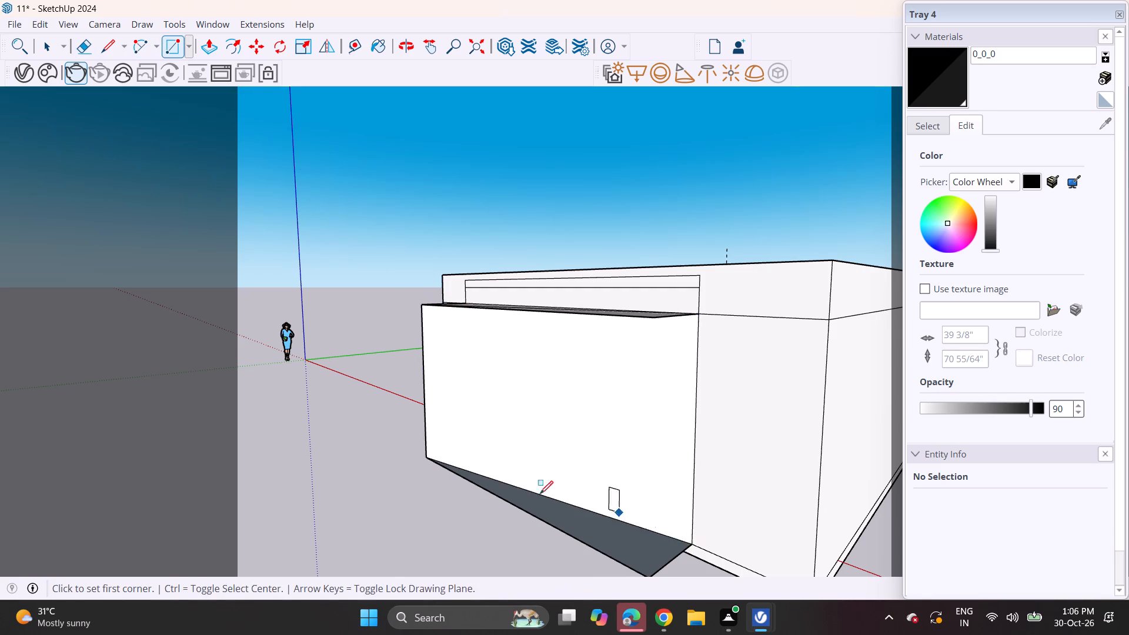
Examine the closed end-wall box and the side wall's window from outside the room.
middle_drag(532, 479, 746, 448)
middle_drag(746, 426, 582, 444)
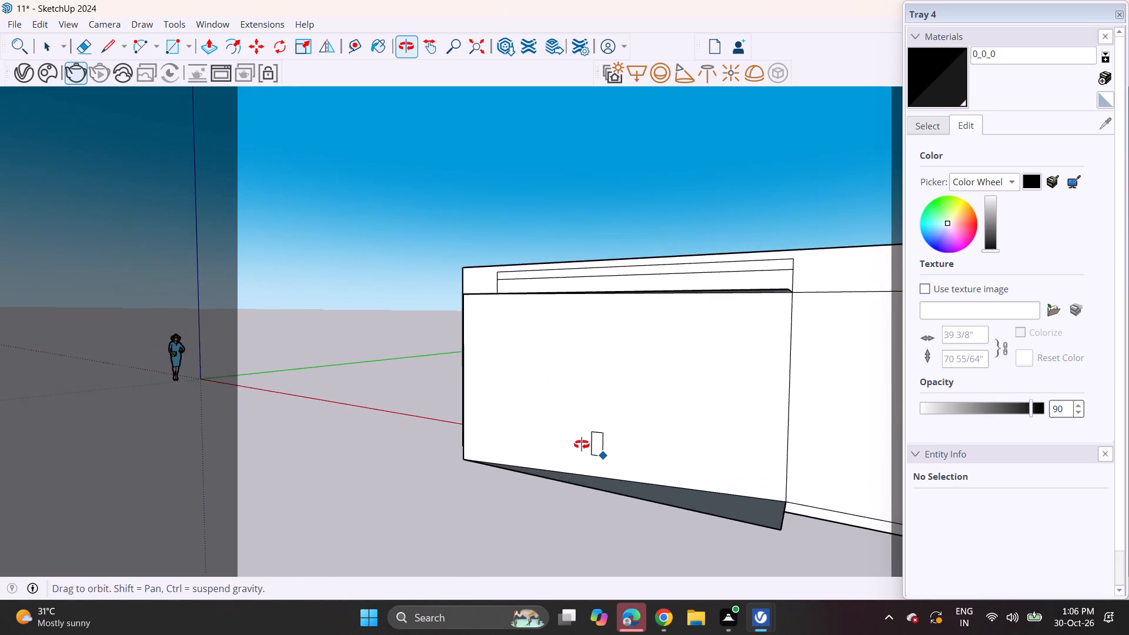
middle_drag(582, 444, 736, 429)
shift+middle_drag(718, 409, 534, 407)
scroll(582, 384, up, 4)
middle_drag(619, 377, 442, 402)
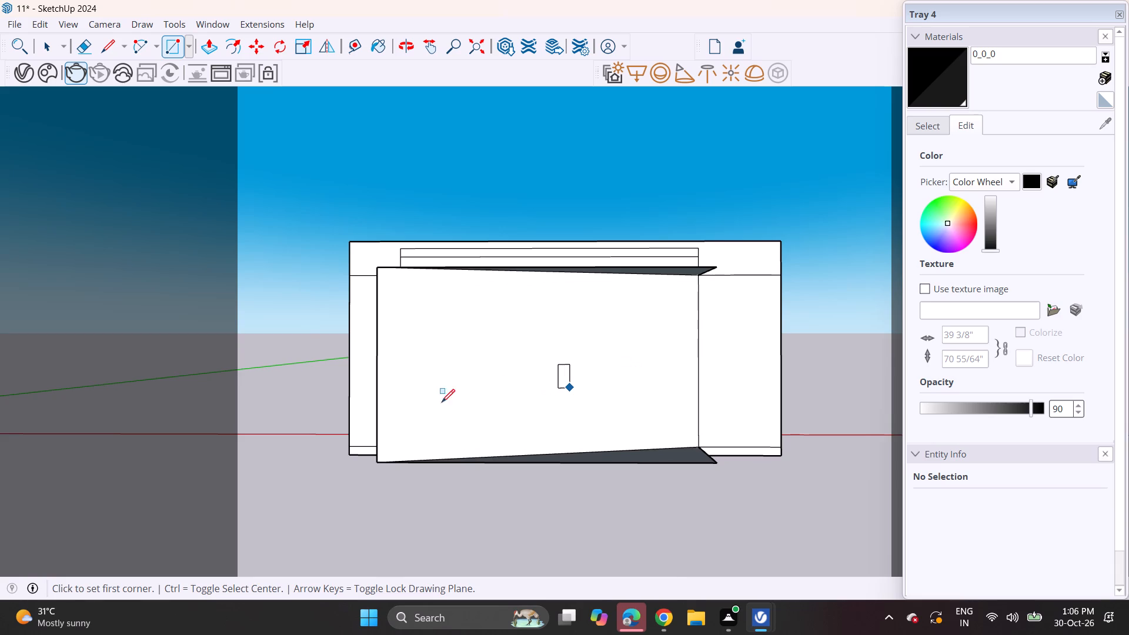
middle_drag(442, 402, 283, 426)
middle_drag(533, 398, 480, 394)
scroll(471, 394, up, 1)
scroll(462, 386, down, 10)
shift+middle_drag(541, 391, 472, 396)
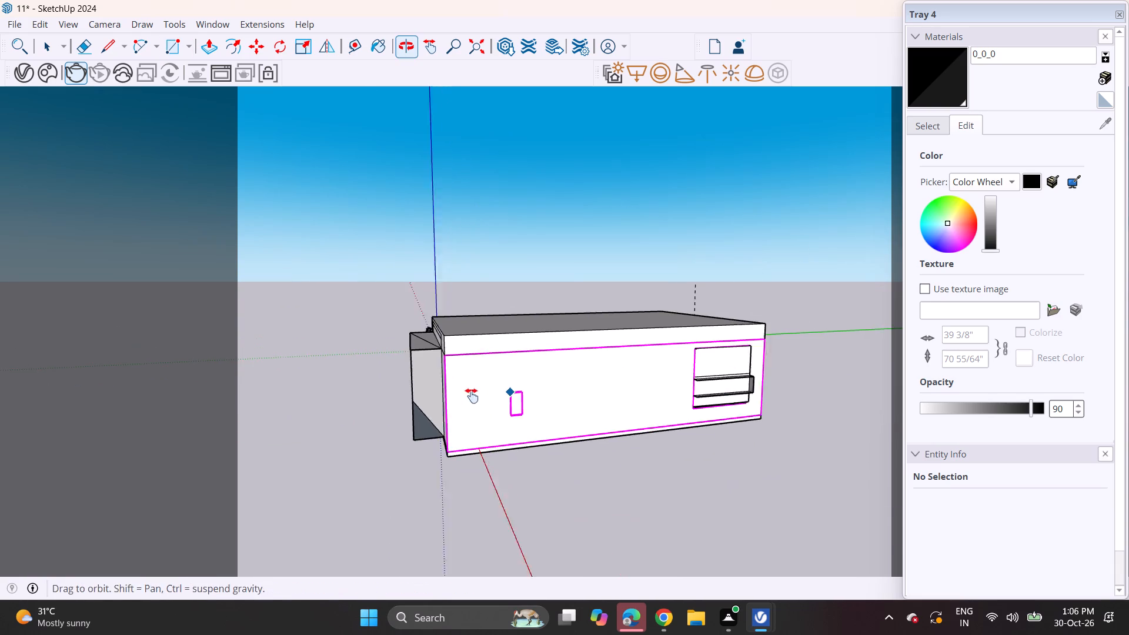
shift+middle_drag(472, 396, 468, 396)
middle_drag(459, 406, 737, 379)
scroll(602, 391, up, 9)
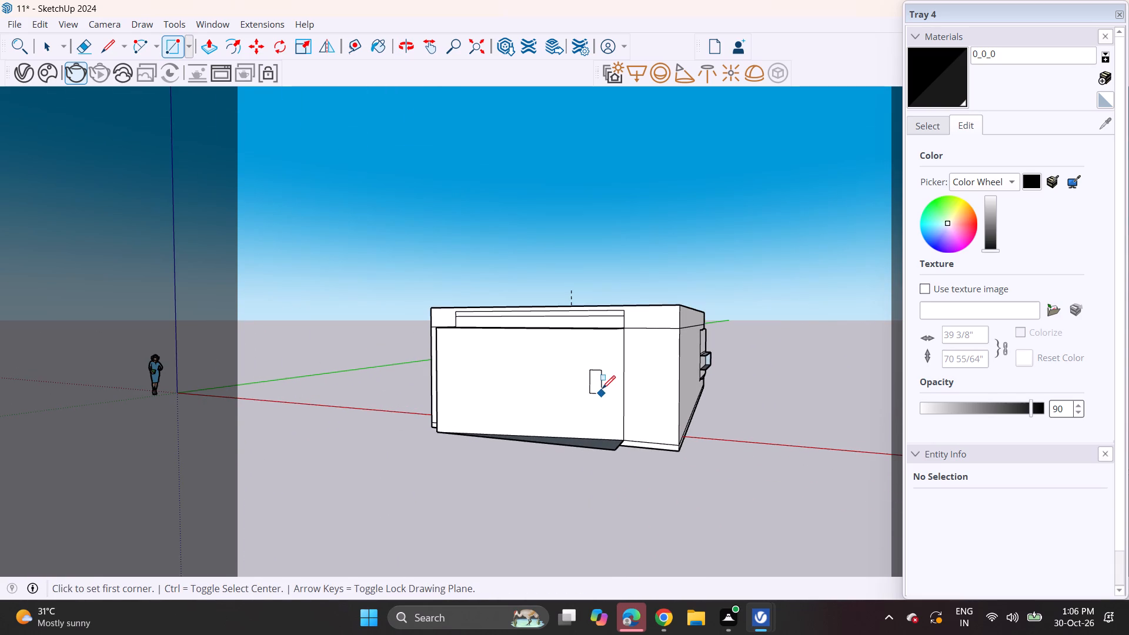
scroll(602, 389, up, 4)
key(space)
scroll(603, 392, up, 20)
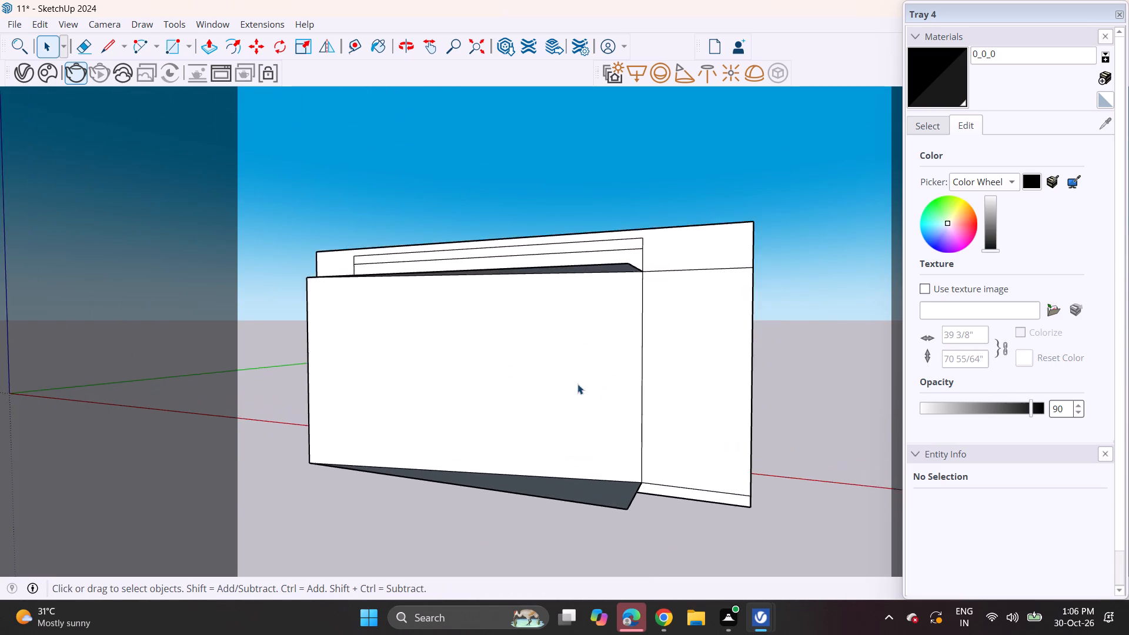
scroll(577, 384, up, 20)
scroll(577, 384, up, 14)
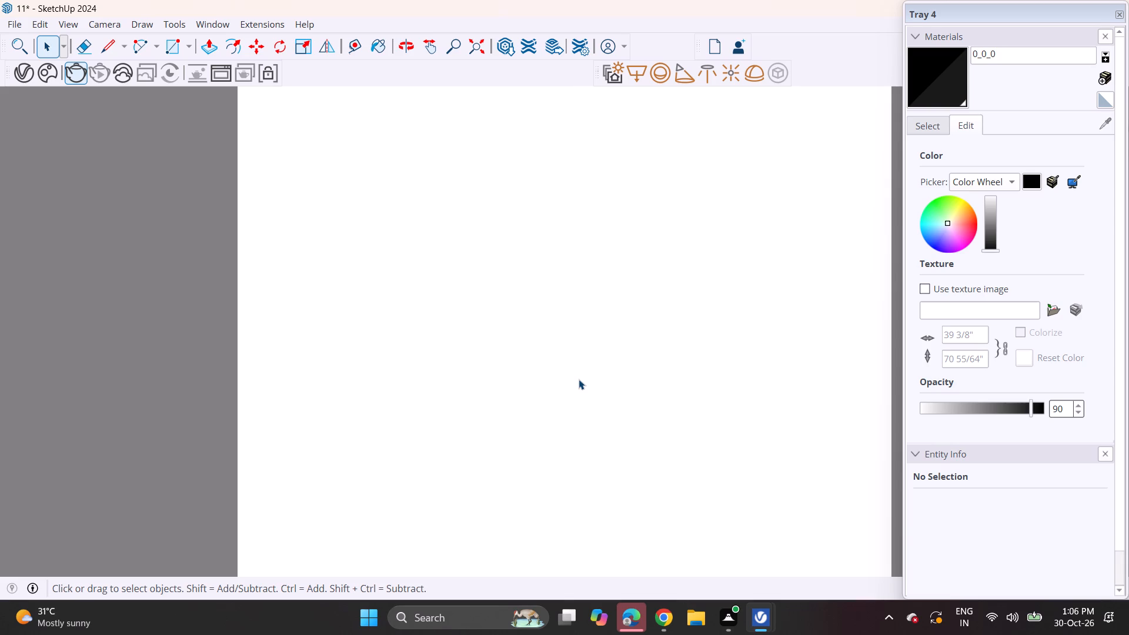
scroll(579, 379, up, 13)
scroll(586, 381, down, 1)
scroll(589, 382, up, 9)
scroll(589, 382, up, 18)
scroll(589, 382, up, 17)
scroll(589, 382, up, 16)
Frame the camera view inside the bedroom facing the bed, with the wardrobe, chandelier and window seat in view.
scroll(589, 382, up, 18)
scroll(589, 382, up, 20)
scroll(589, 382, up, 6)
scroll(589, 382, down, 1)
scroll(589, 382, up, 20)
scroll(589, 382, up, 18)
scroll(589, 382, up, 20)
scroll(589, 382, up, 8)
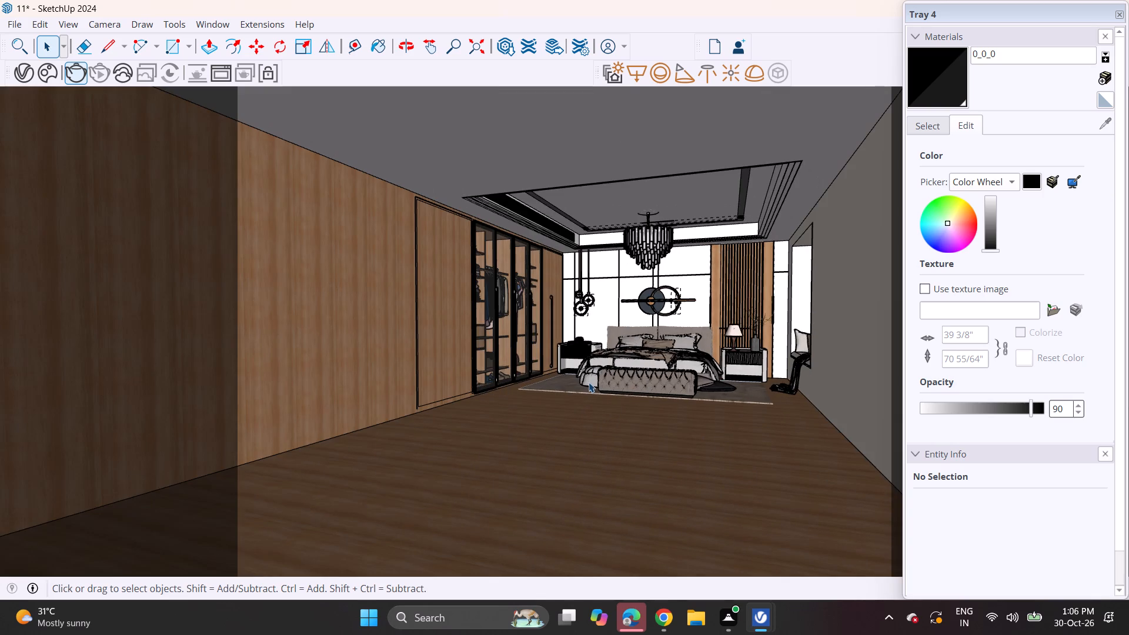
scroll(591, 382, up, 3)
middle_drag(578, 380, 634, 370)
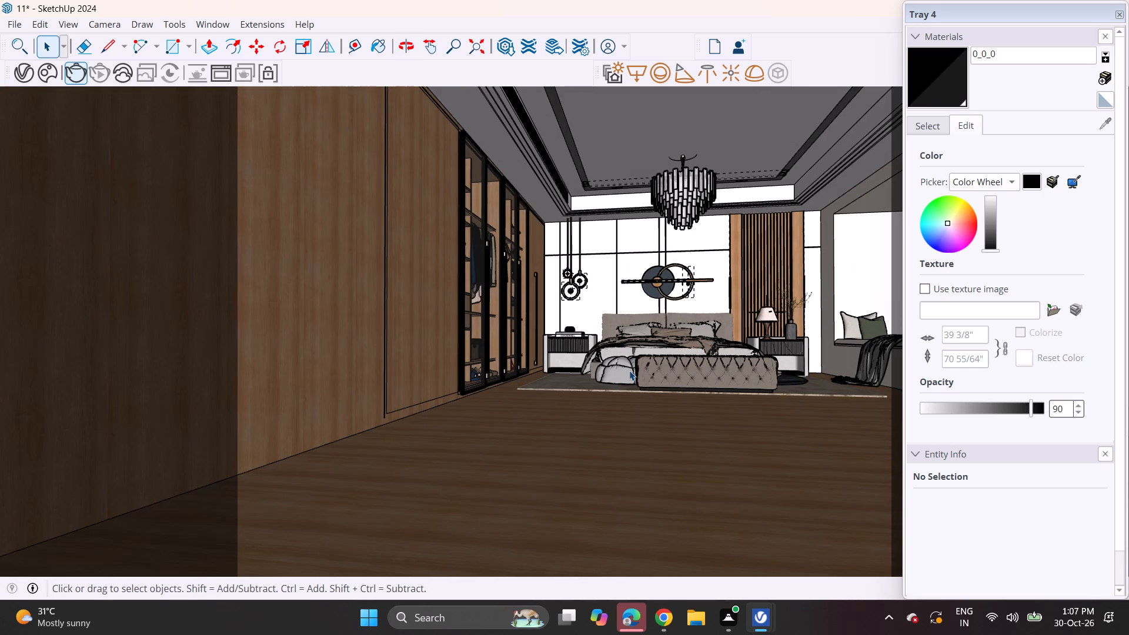
middle_drag(633, 359, 503, 410)
middle_drag(542, 402, 563, 402)
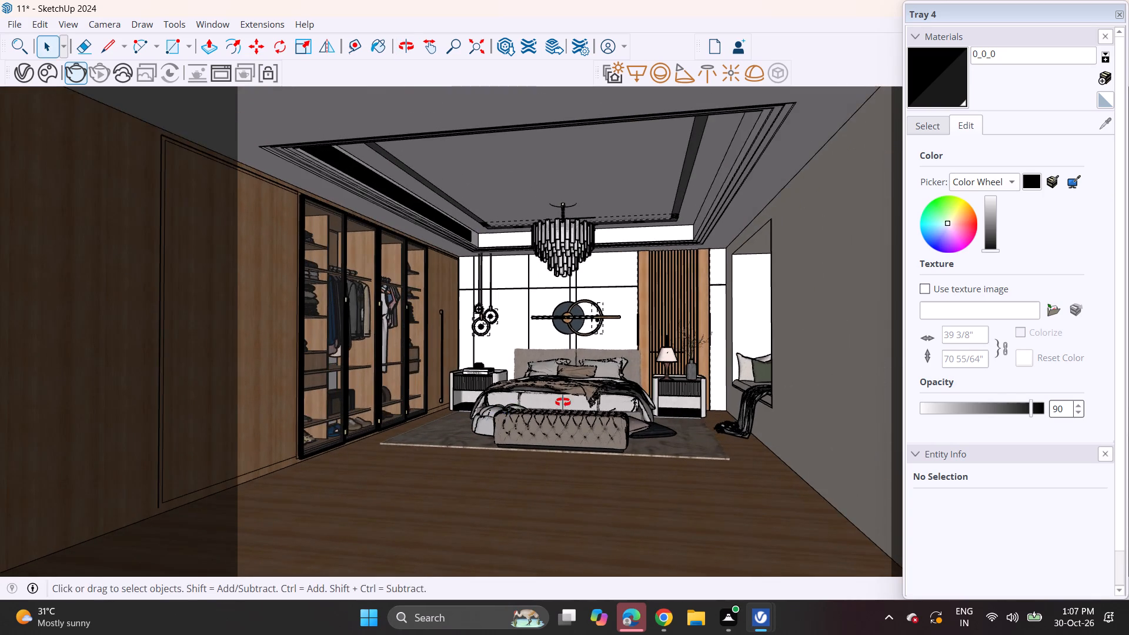
middle_drag(563, 402, 587, 390)
scroll(590, 390, up, 3)
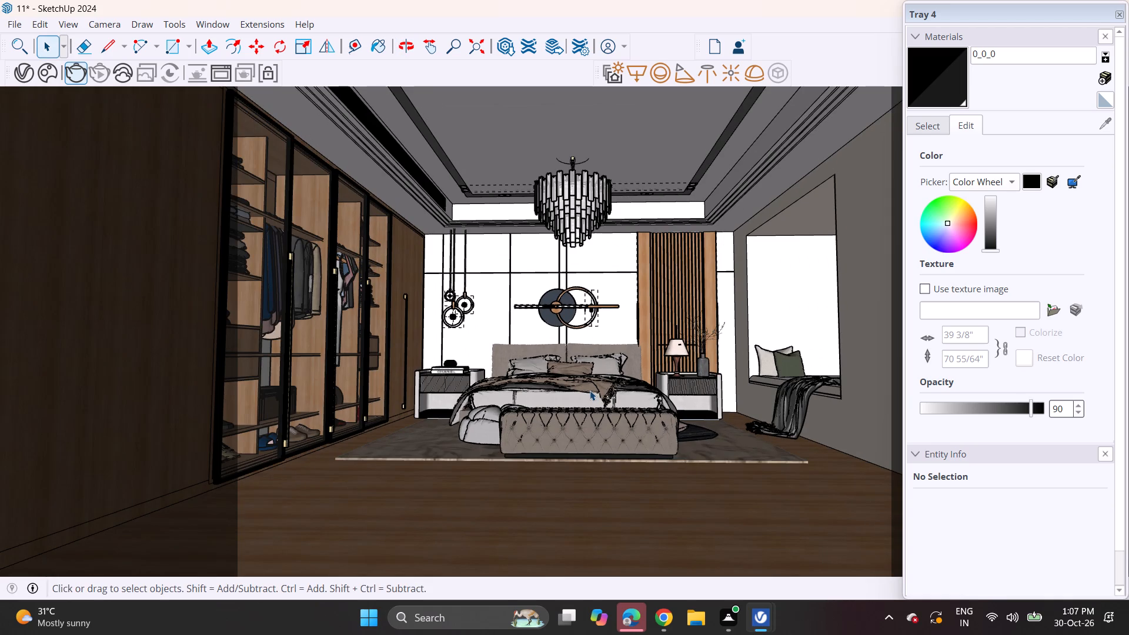
middle_drag(600, 394, 602, 416)
scroll(602, 416, up, 4)
middle_drag(599, 416, 610, 431)
scroll(610, 431, down, 2)
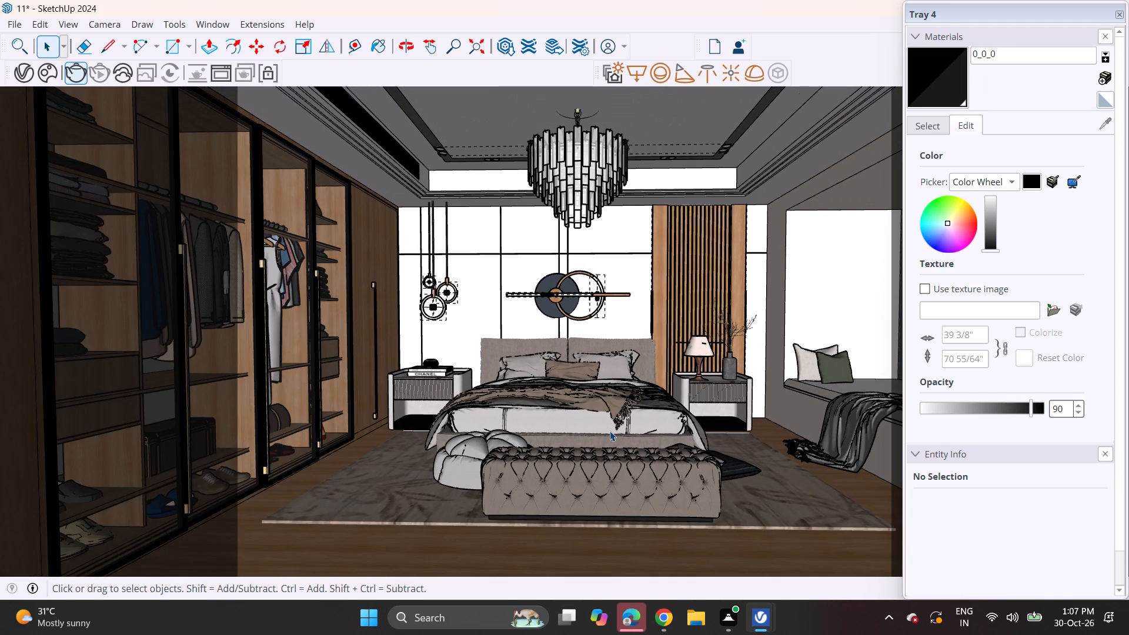
middle_drag(603, 430, 597, 428)
scroll(597, 428, up, 1)
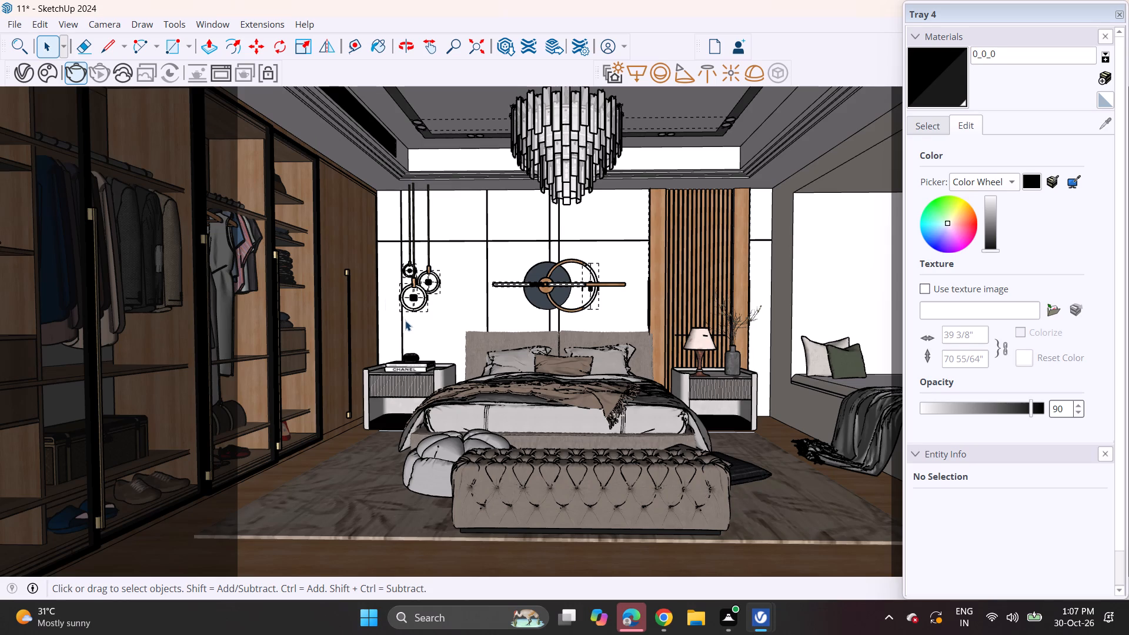
scroll(406, 321, down, 1)
middle_drag(406, 322, 420, 323)
shift+middle_drag(419, 323, 432, 328)
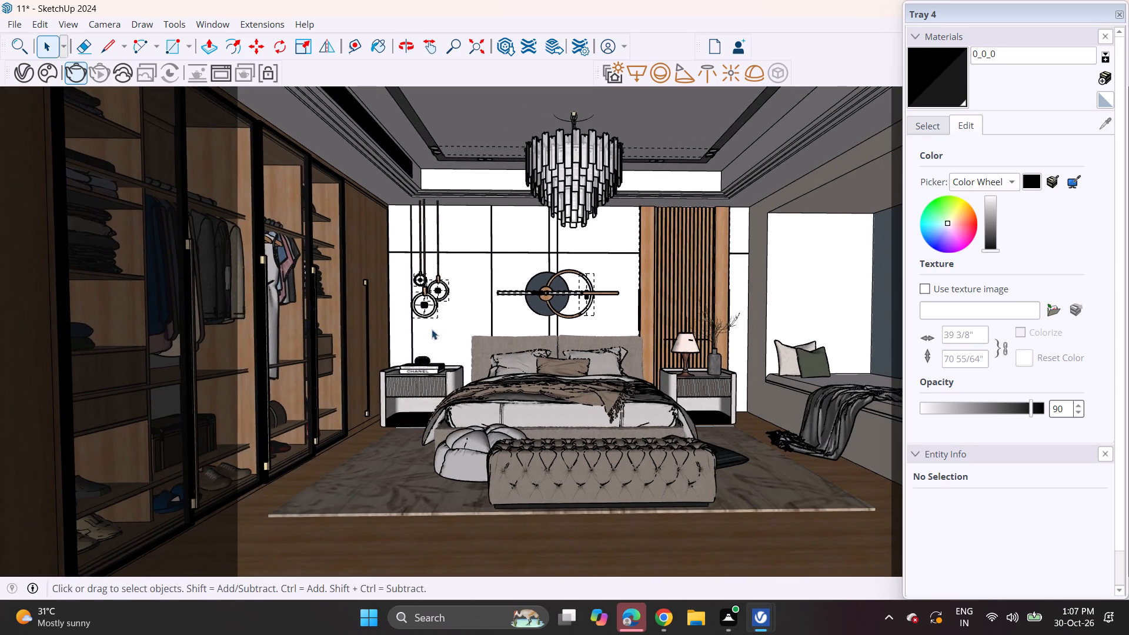
middle_drag(419, 328, 389, 319)
shift+middle_drag(399, 321, 422, 327)
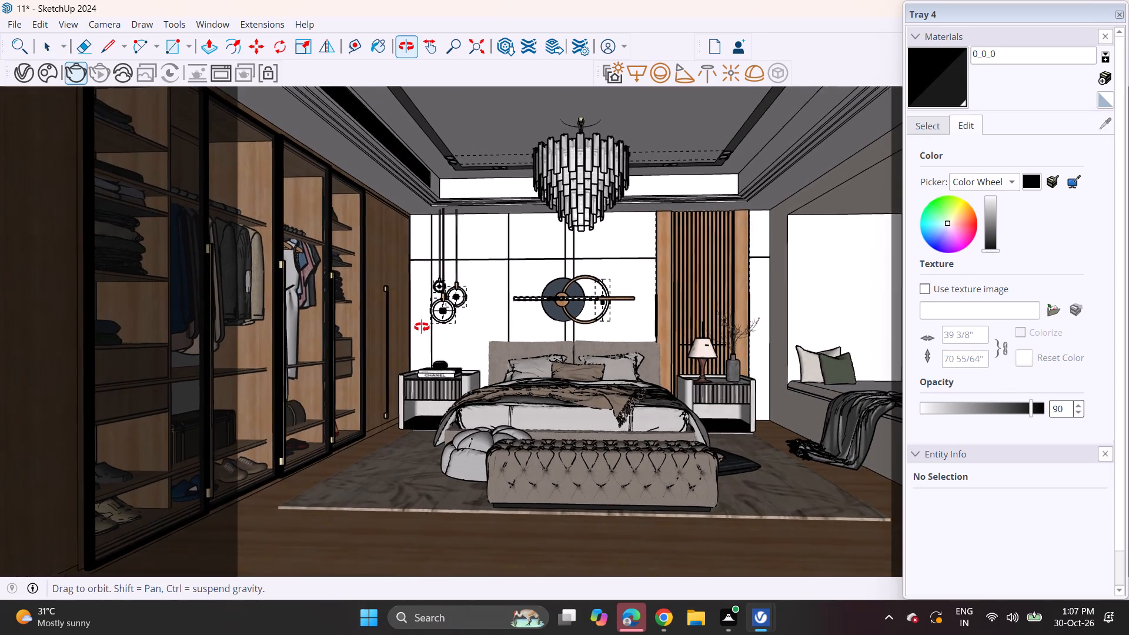
shift+middle_drag(422, 327, 422, 328)
middle_click(419, 327)
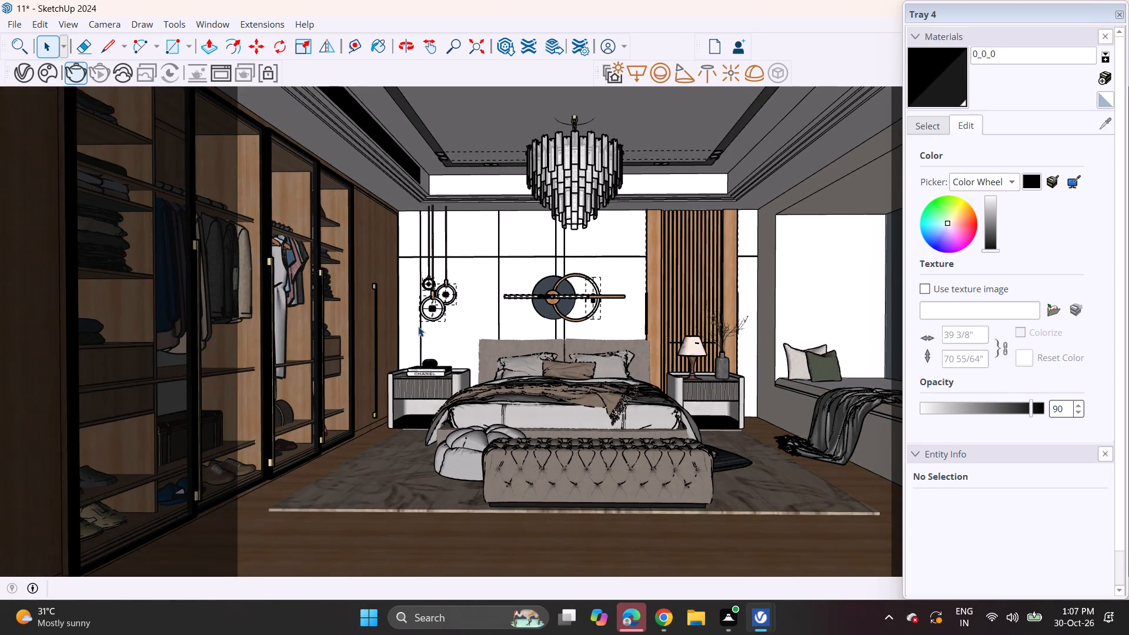
scroll(418, 326, up, 1)
scroll(418, 326, down, 1)
middle_drag(418, 326, 393, 324)
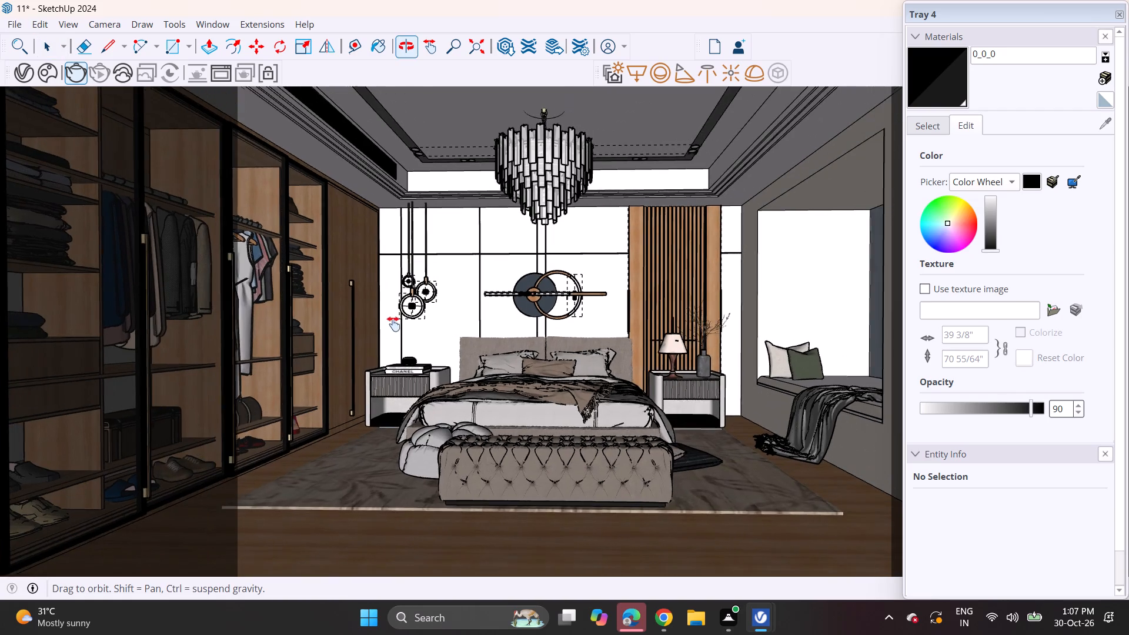
middle_drag(393, 324, 393, 323)
middle_drag(399, 323, 407, 326)
shift+middle_drag(400, 326, 425, 332)
scroll(425, 332, up, 1)
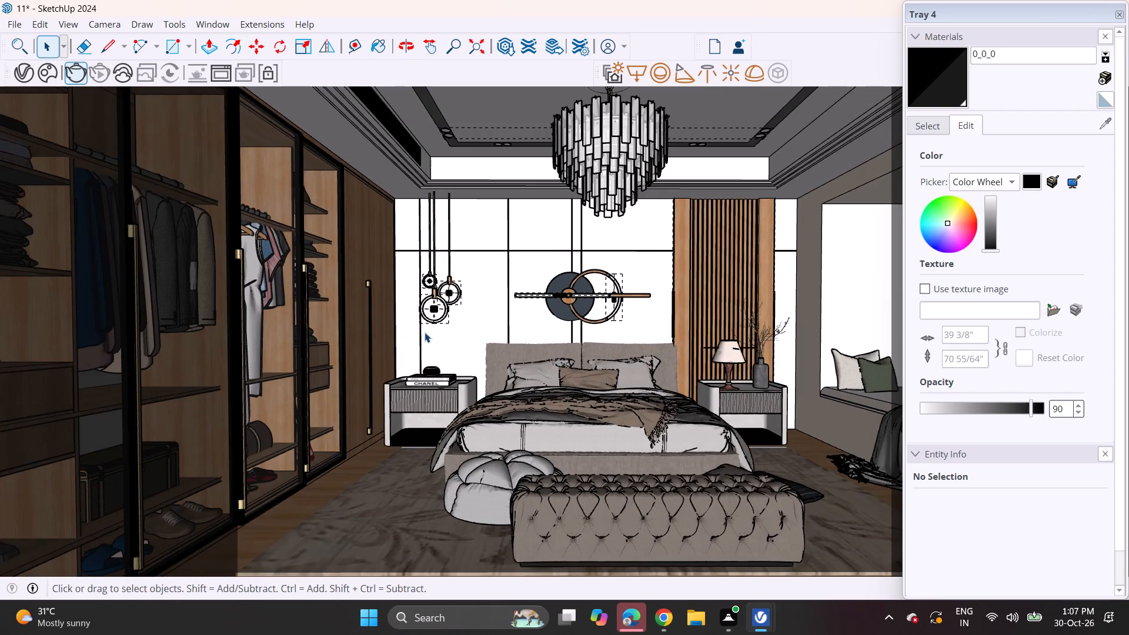
shift+middle_drag(419, 332, 395, 321)
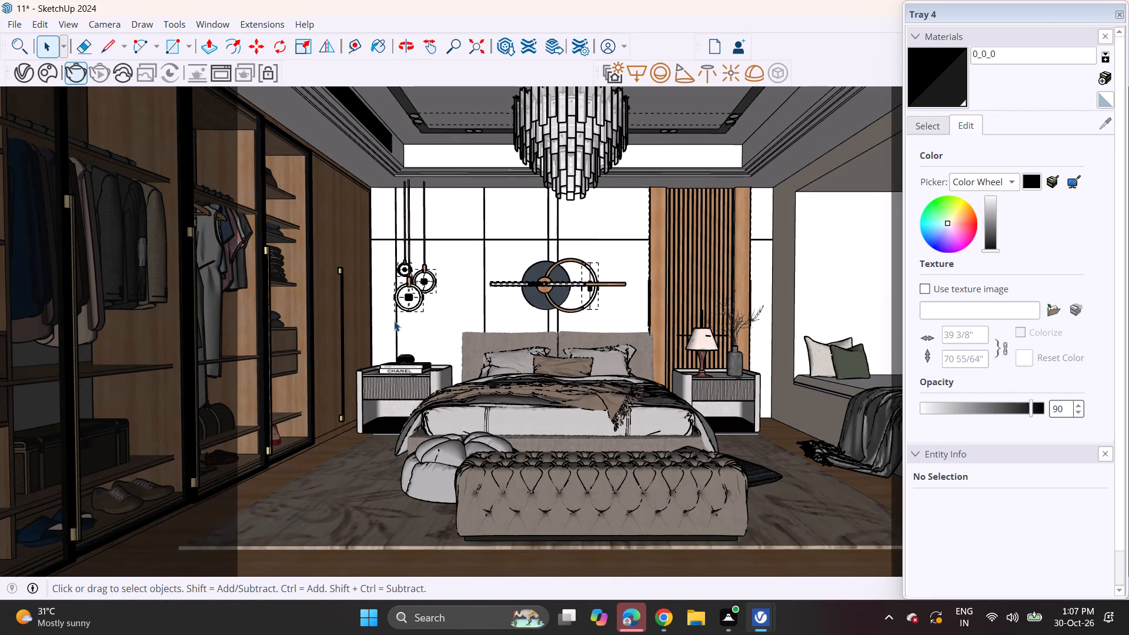
scroll(394, 321, down, 1)
middle_click(394, 321)
middle_drag(397, 322, 415, 332)
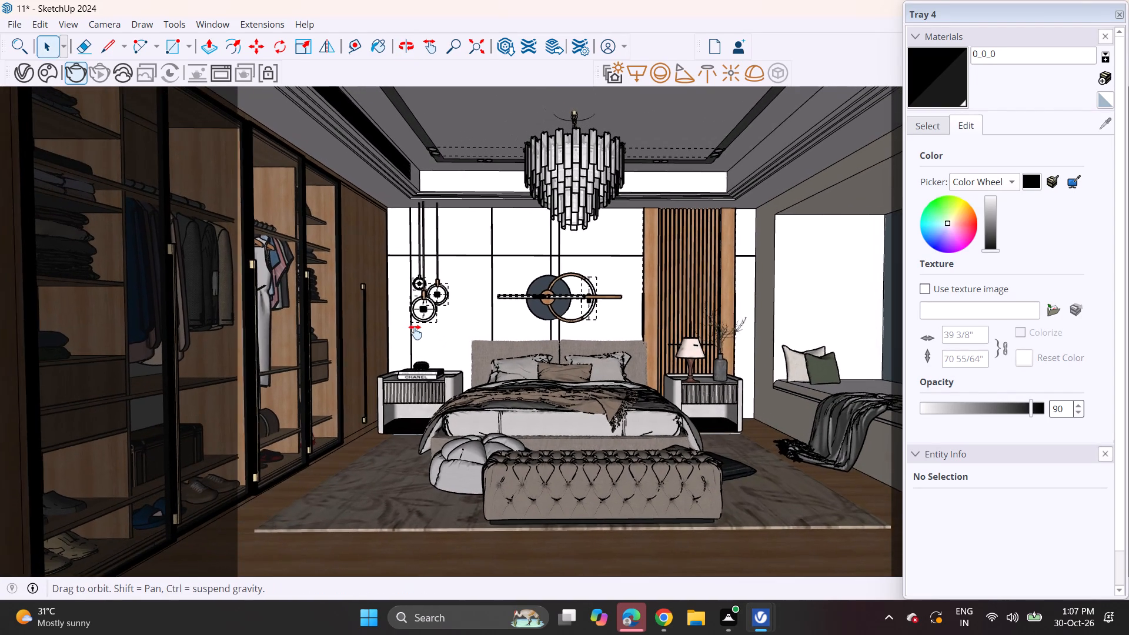
middle_drag(415, 332, 407, 321)
shift+middle_drag(407, 321, 419, 339)
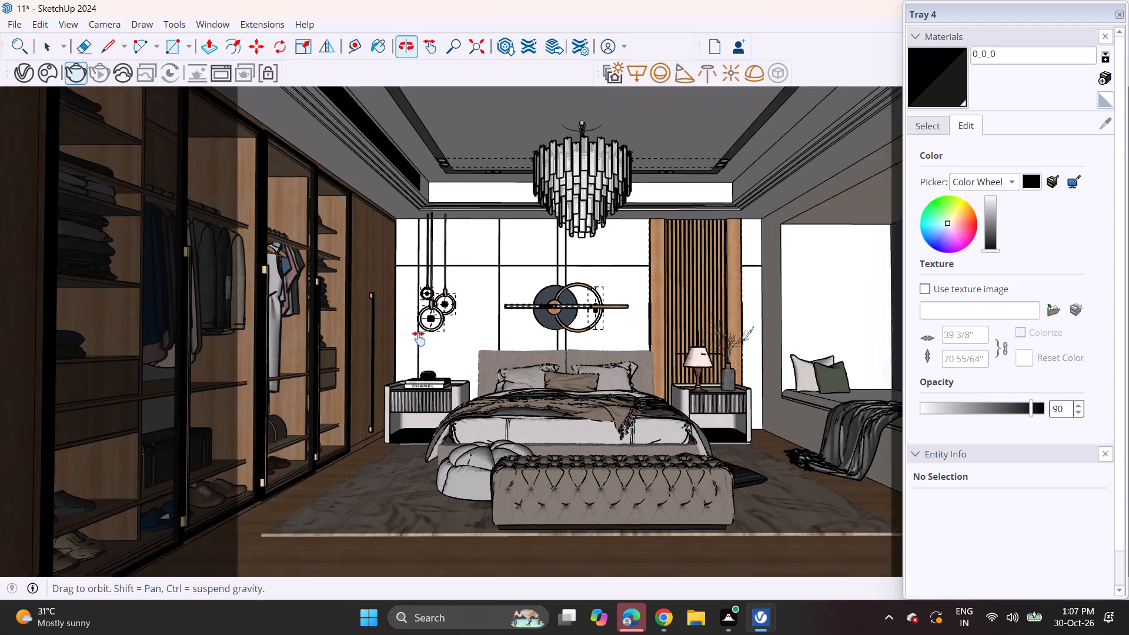
shift+middle_drag(419, 339, 420, 341)
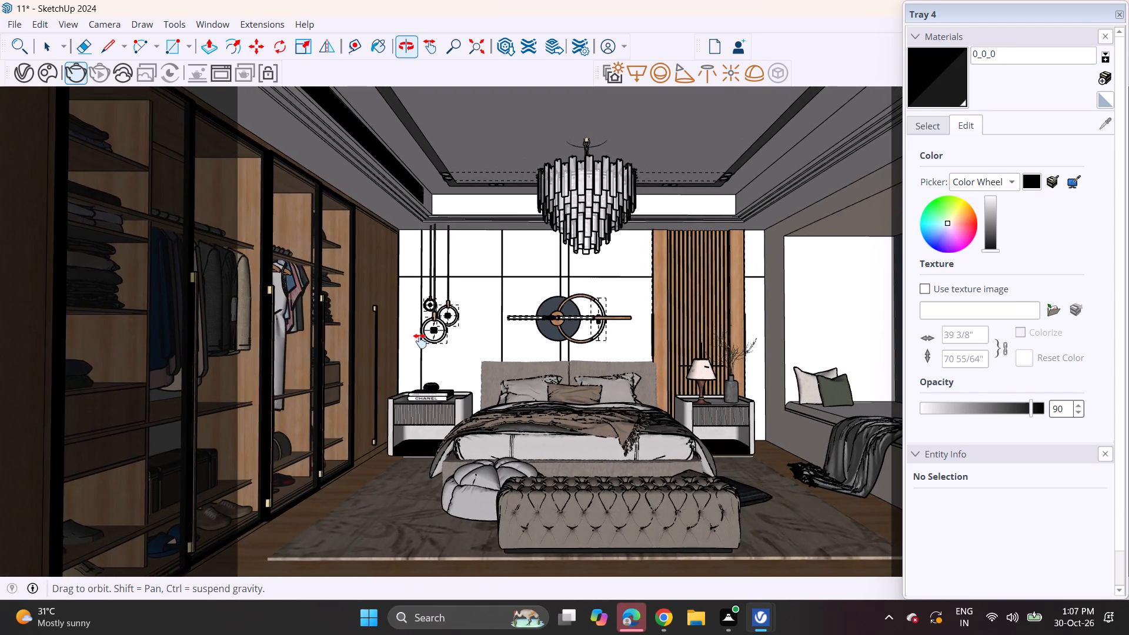
shift+middle_drag(420, 341, 412, 340)
middle_drag(408, 339, 396, 336)
middle_click(397, 336)
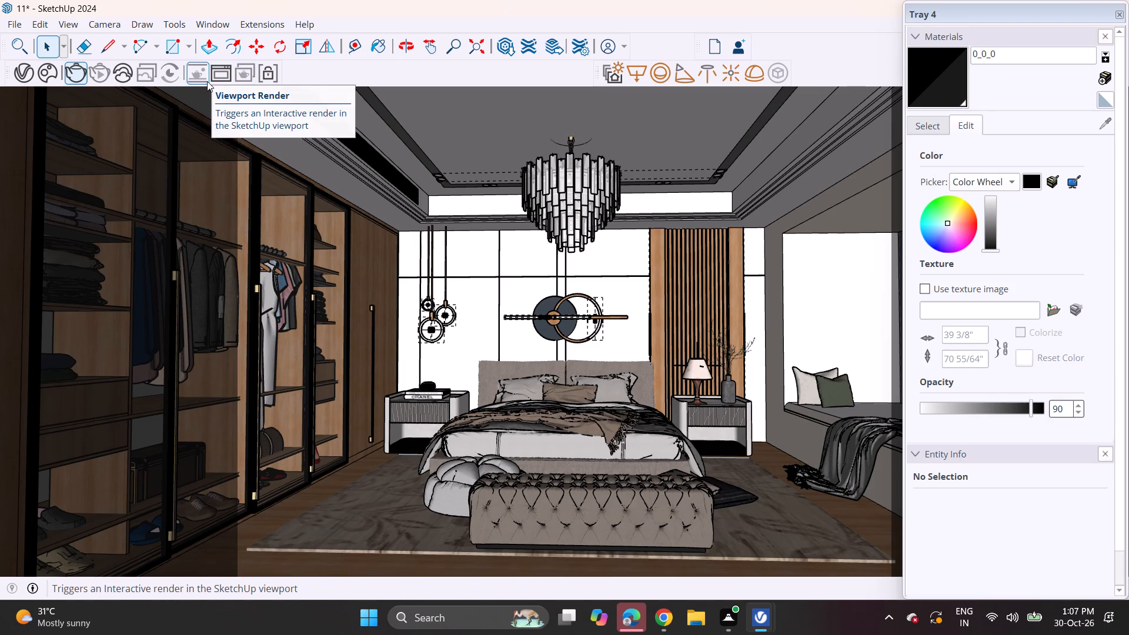
Start a new non-interactive V-Ray render of the framed bedroom view.
click(77, 68)
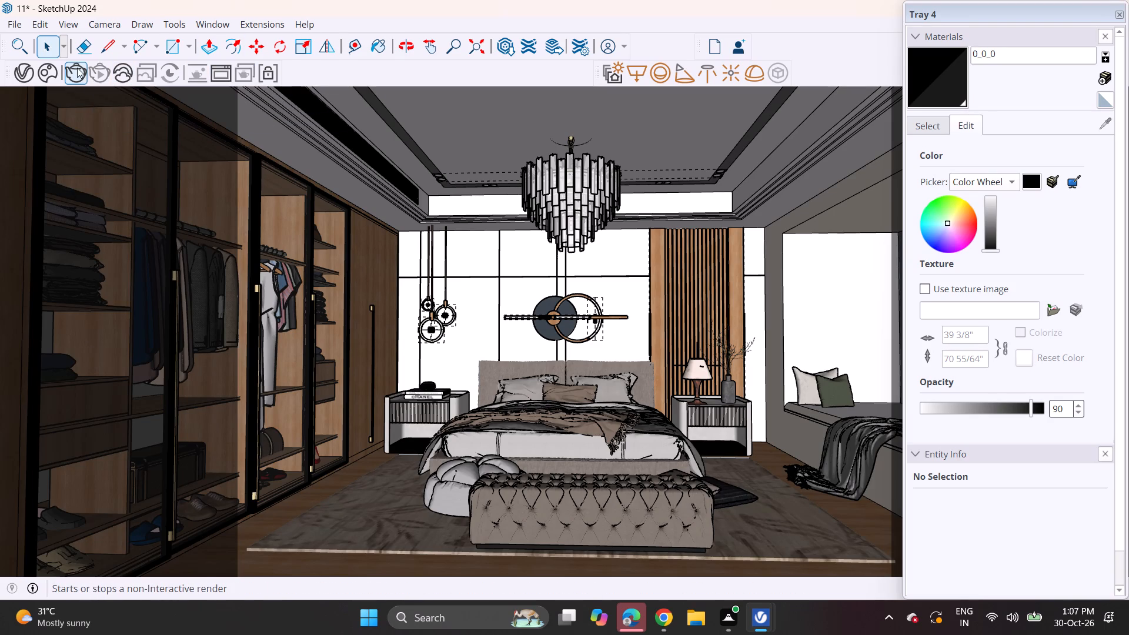
click(81, 74)
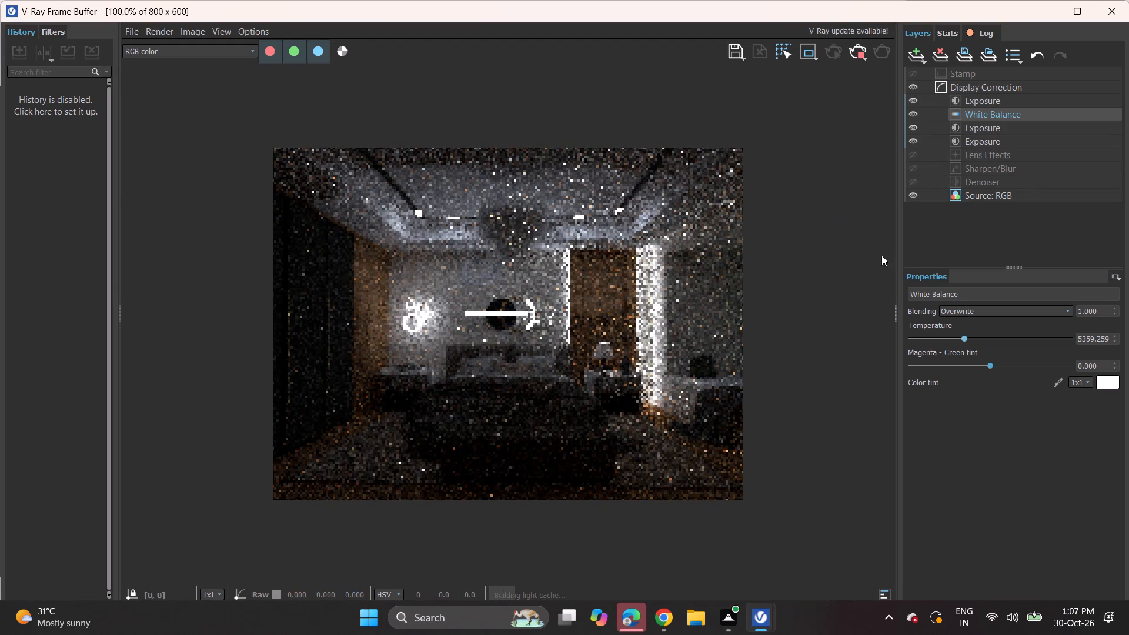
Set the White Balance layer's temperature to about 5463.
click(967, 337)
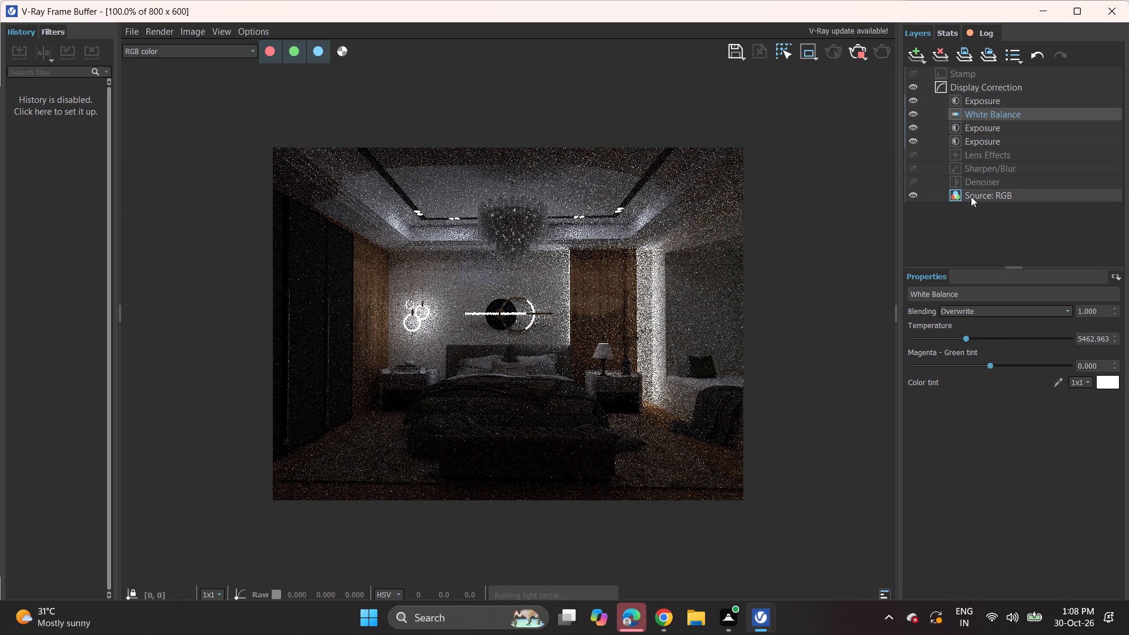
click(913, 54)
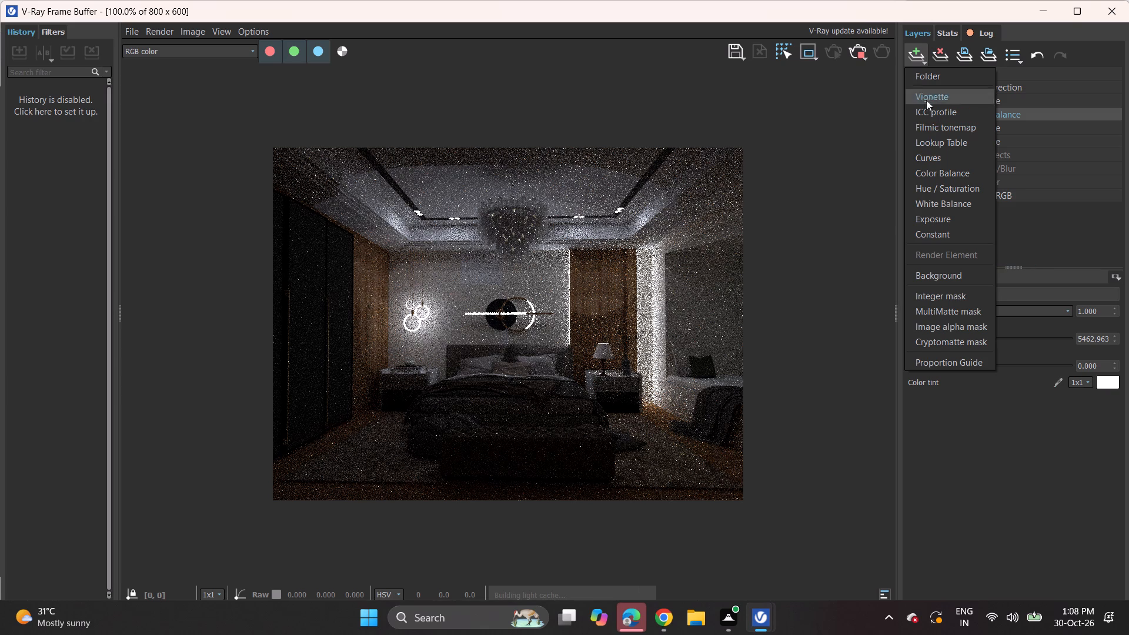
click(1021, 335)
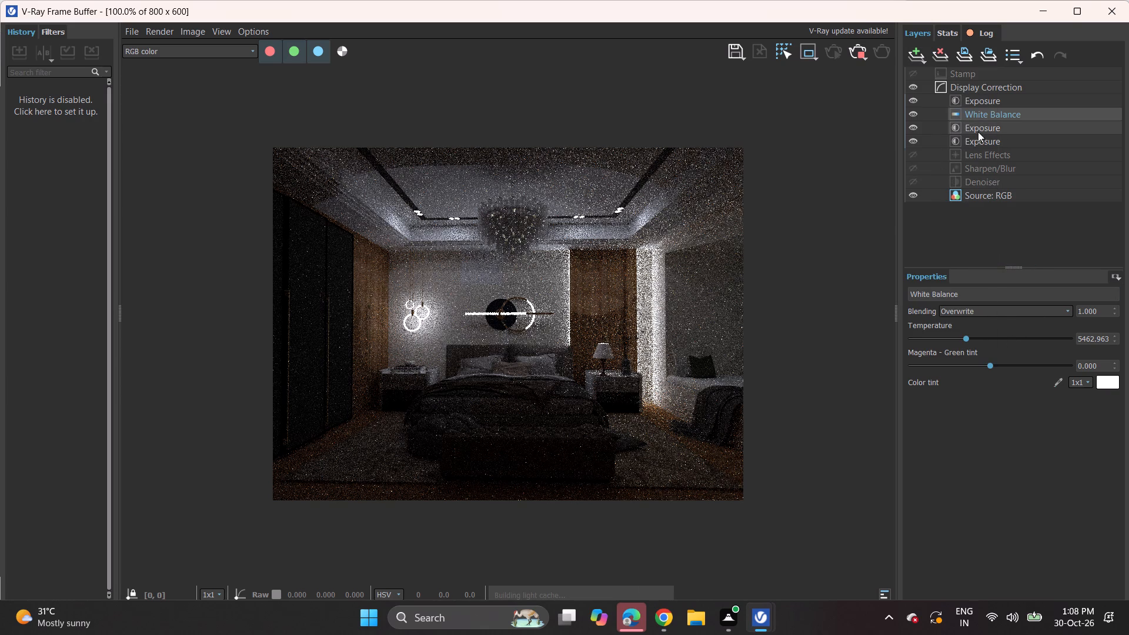
Set the Exposure layer directly below White Balance to an exposure of about 3.407.
click(978, 131)
click(1033, 338)
click(1044, 337)
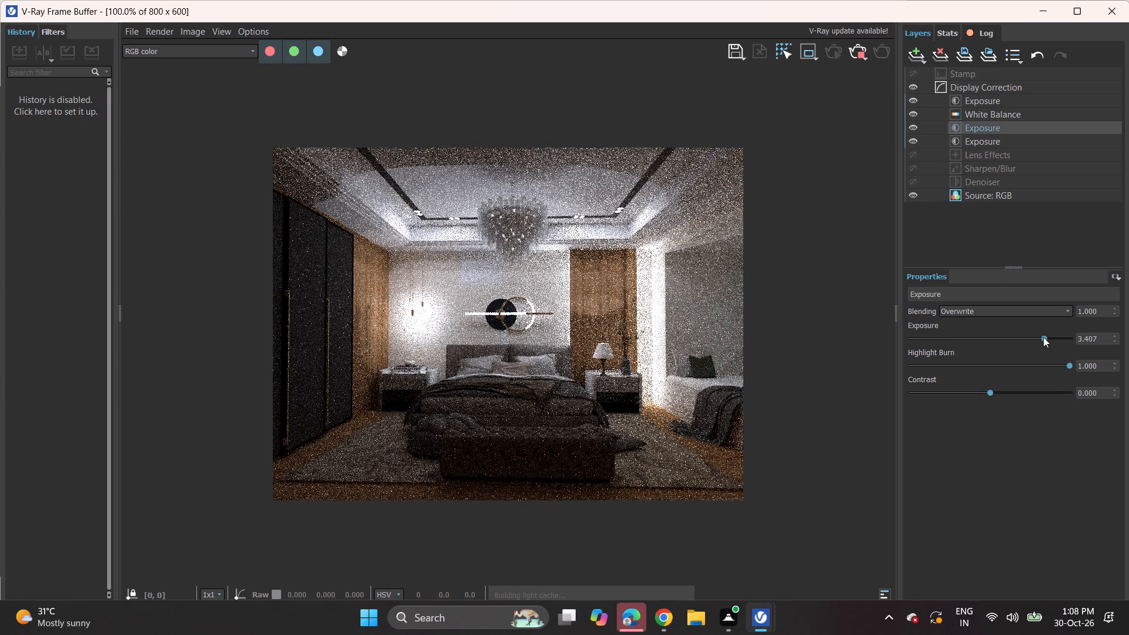
Set the lowest Exposure layer's exposure to the maximum of 5.000.
click(1016, 138)
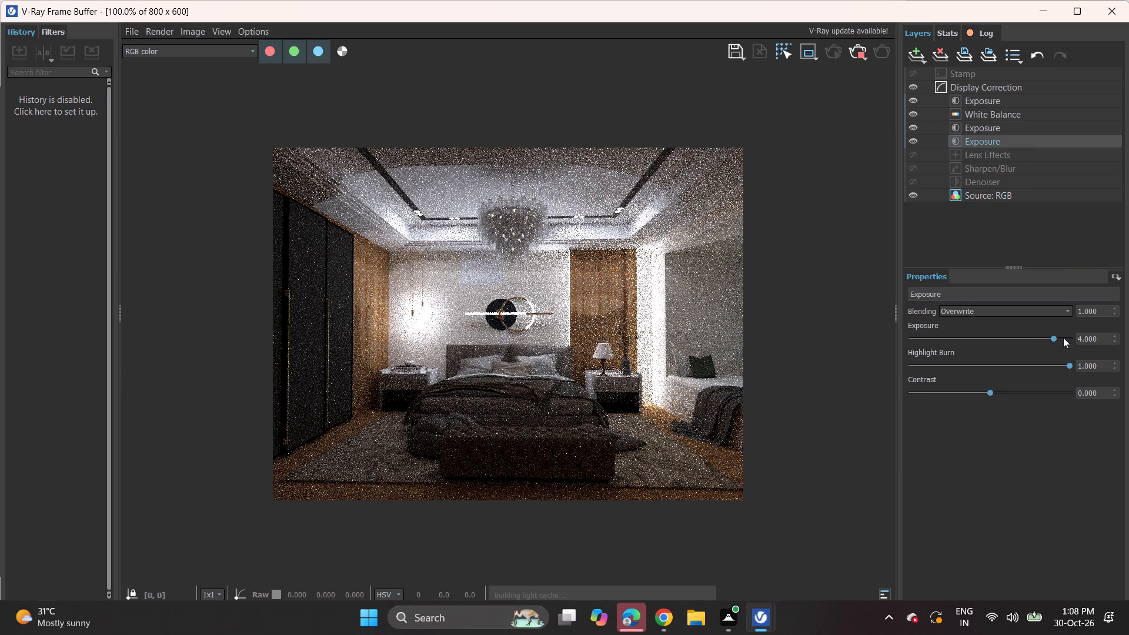
click(1063, 337)
click(1077, 340)
click(1068, 339)
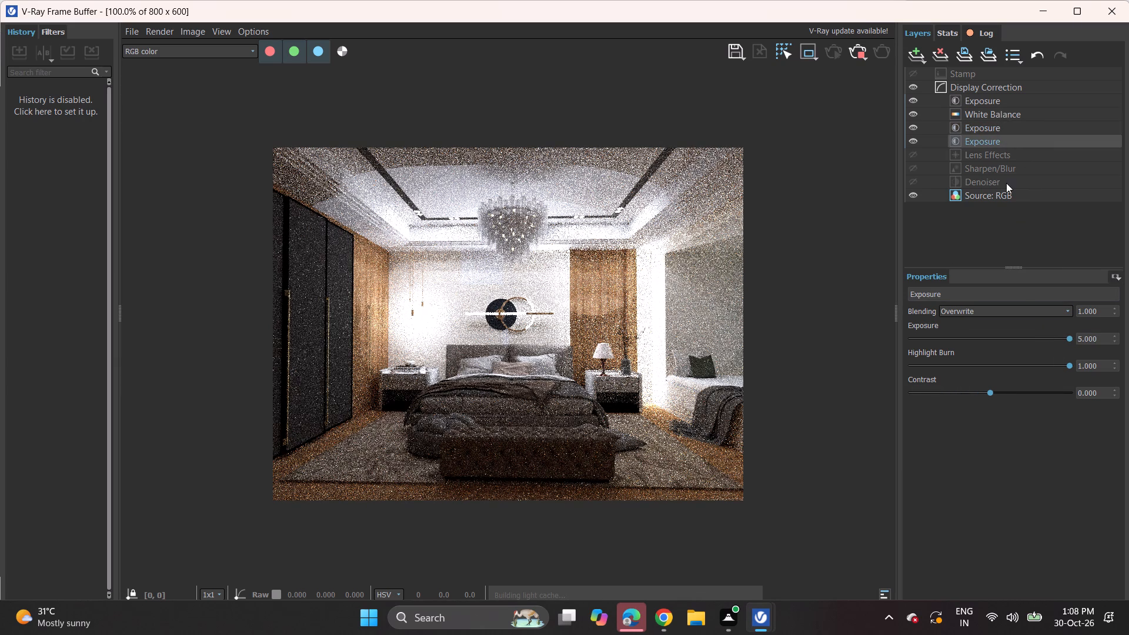
Warm the render by setting the White Balance layer's temperature to about 6630.
click(994, 117)
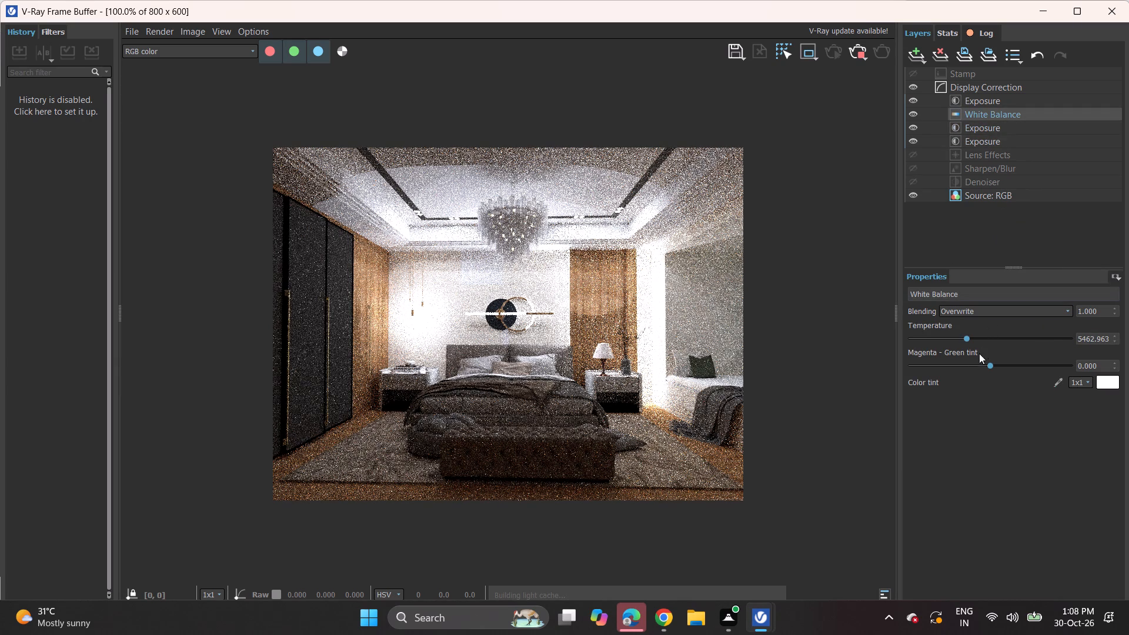
click(958, 336)
click(993, 337)
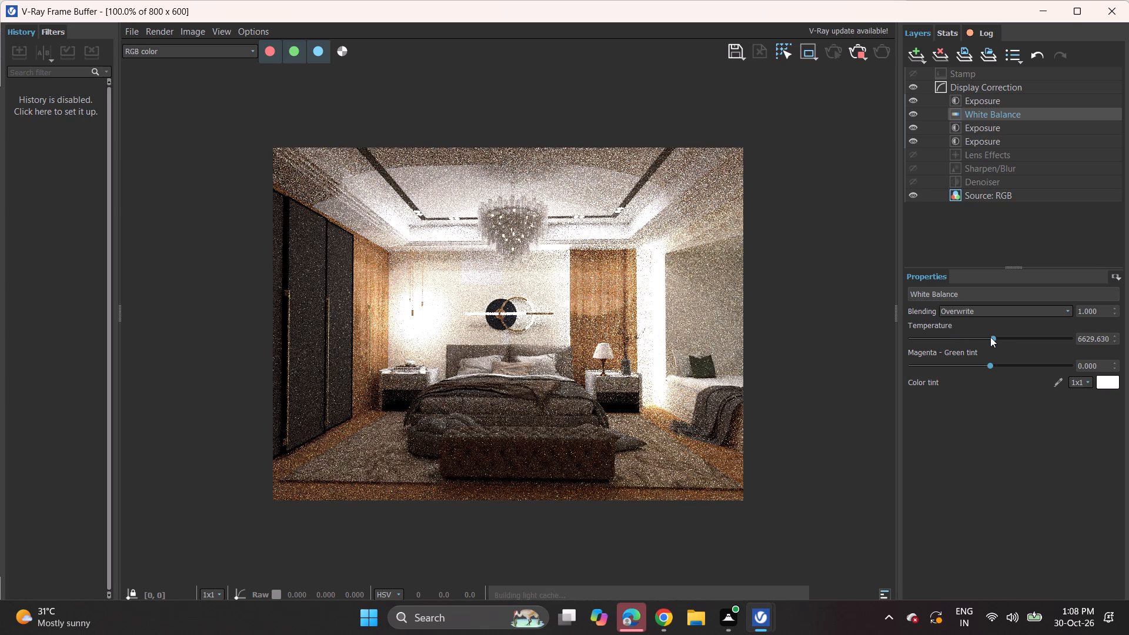
Try brighter and darker exposures on the topmost Exposure layer and set it to about -0.370.
click(986, 99)
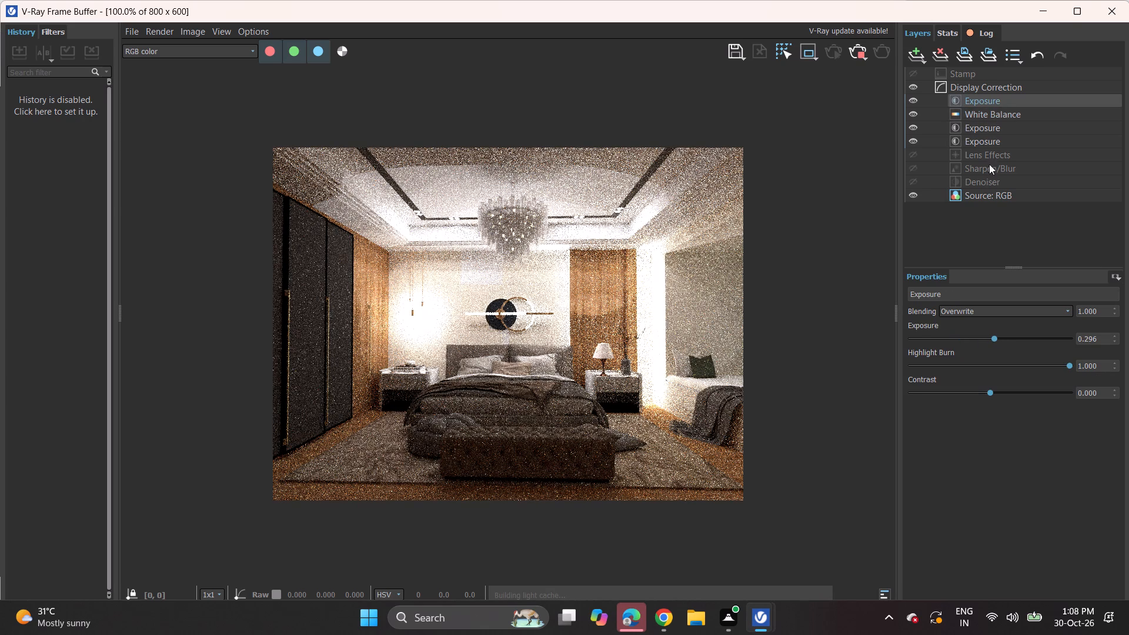
click(1010, 336)
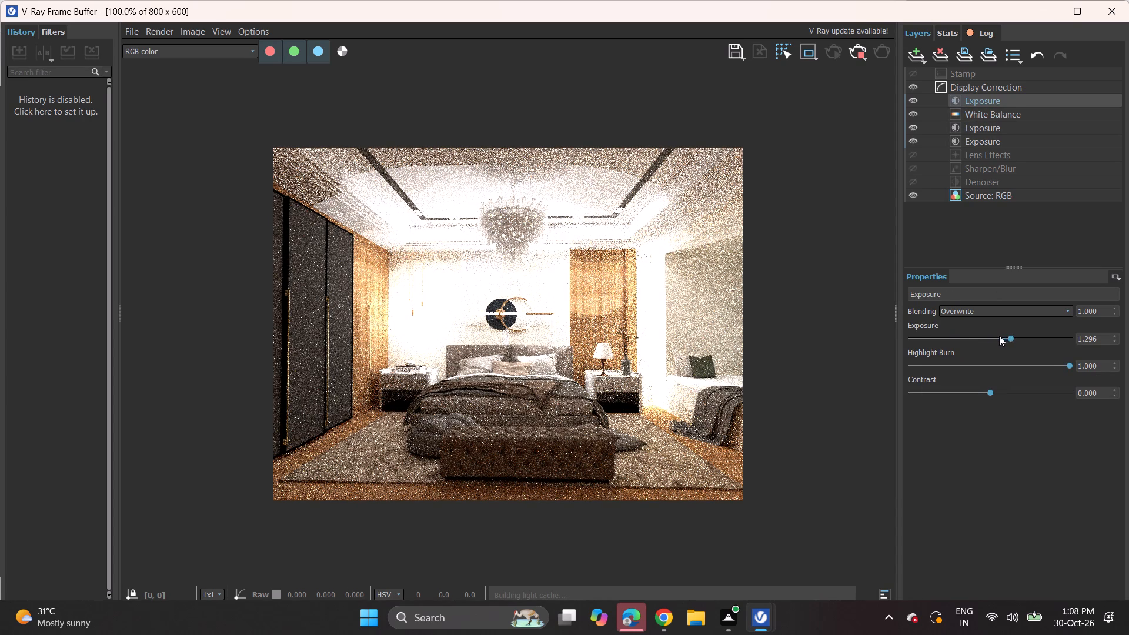
click(999, 336)
click(998, 336)
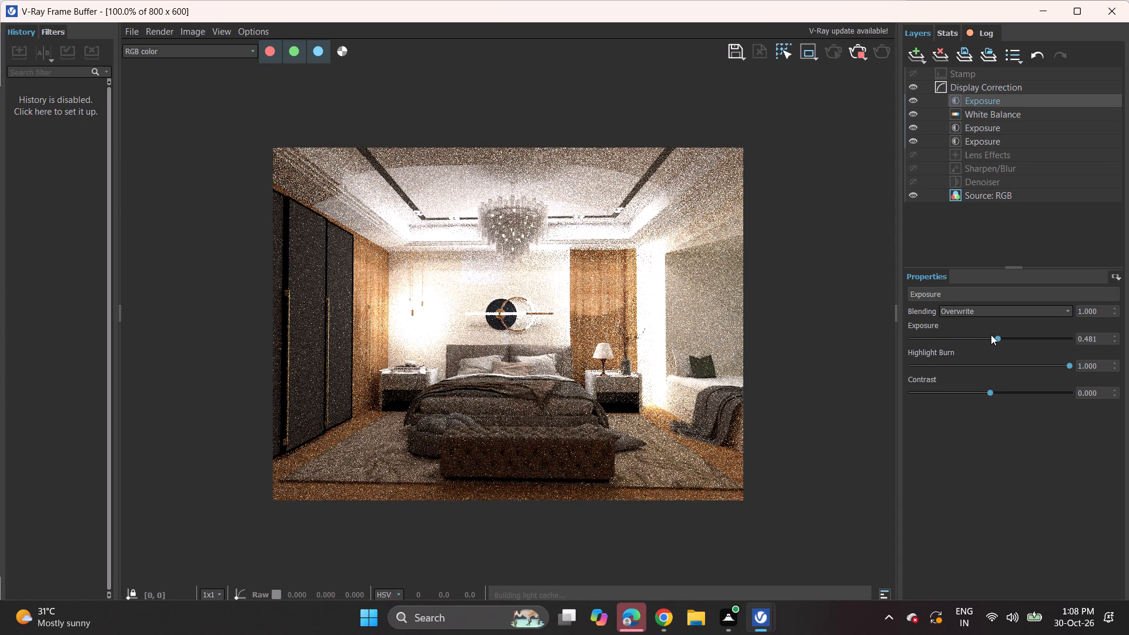
click(979, 336)
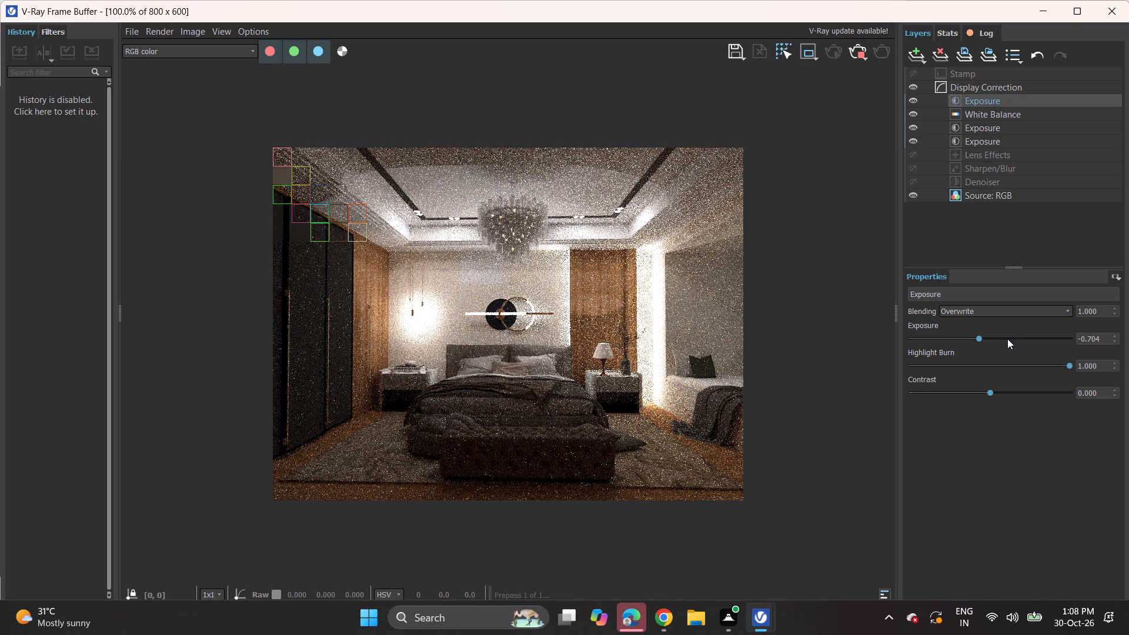
click(1007, 339)
click(993, 336)
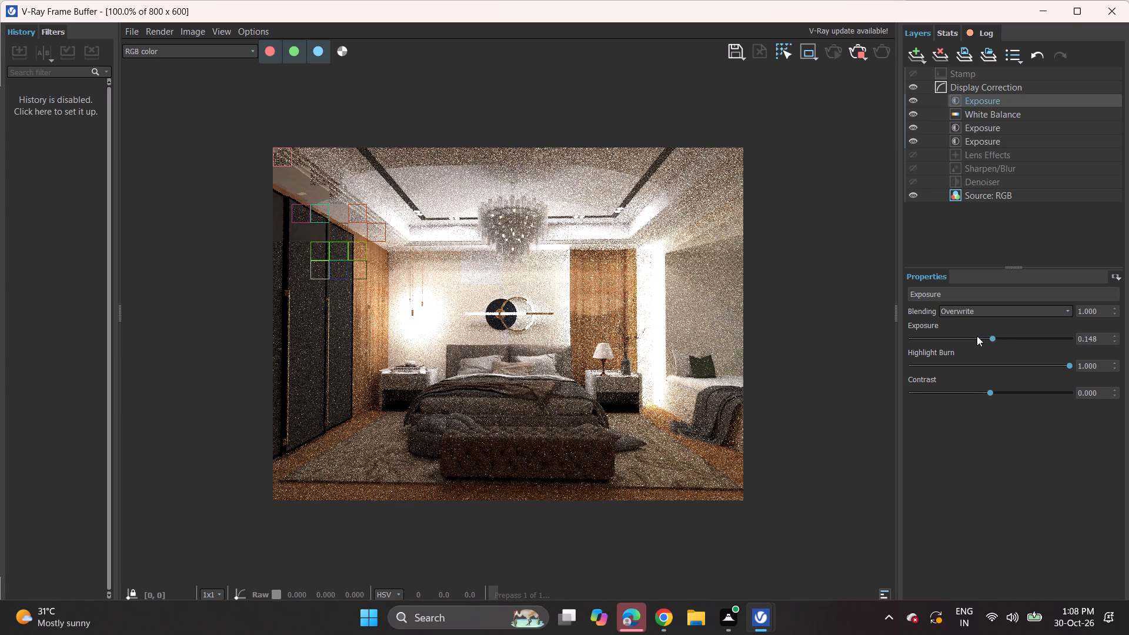
click(984, 339)
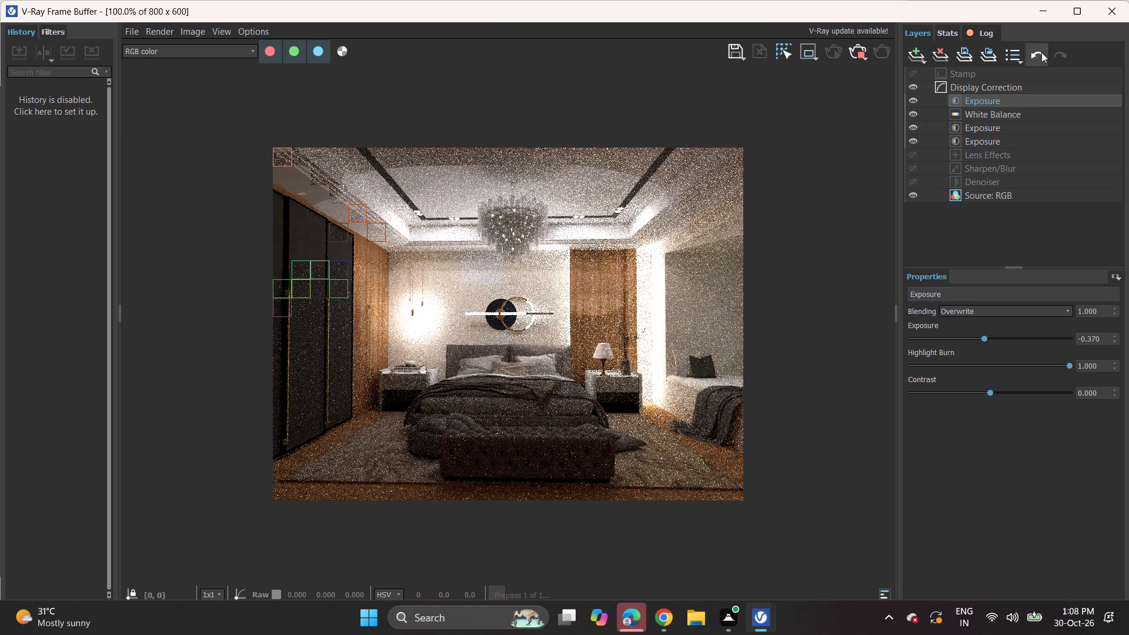
Set the intensity of Mesh Light#3 to 5 in the V-Ray light settings.
click(1038, 11)
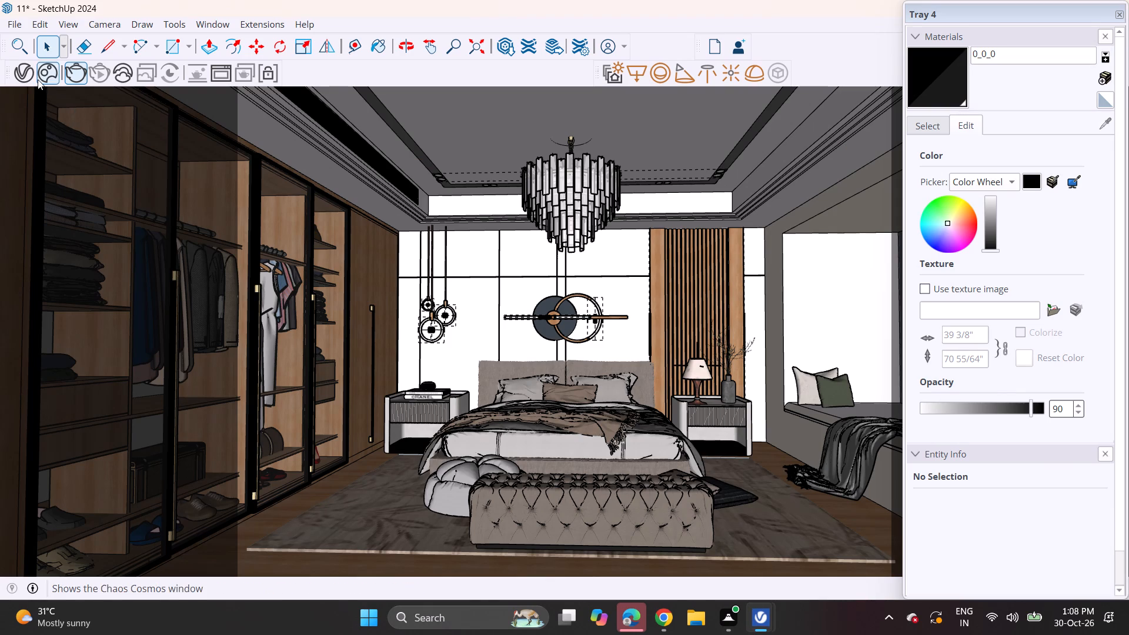
click(22, 78)
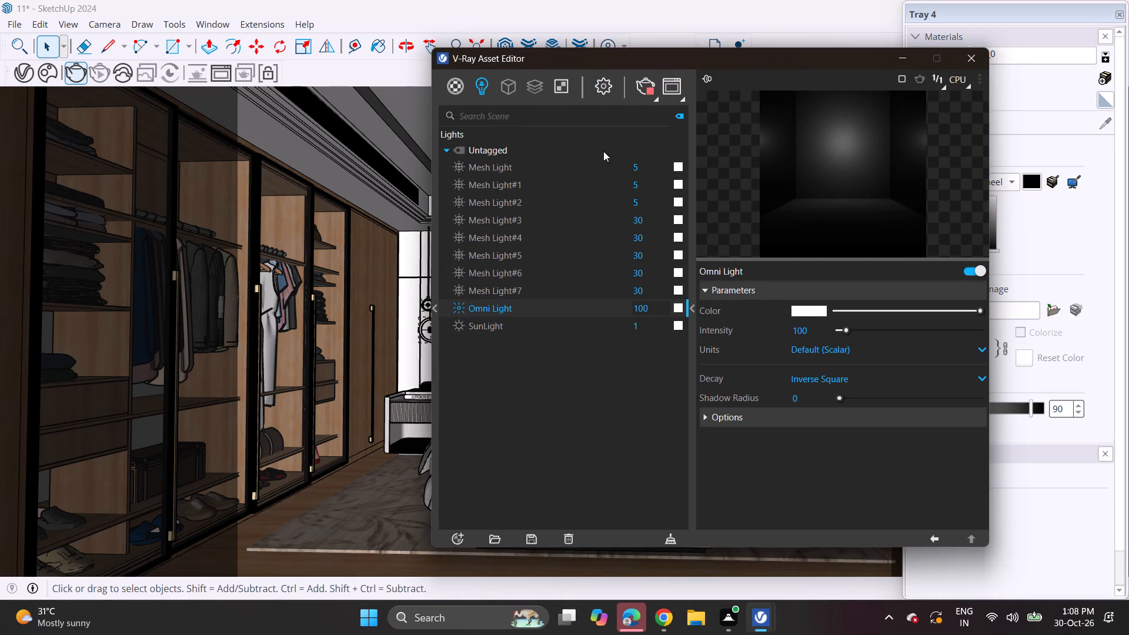
click(649, 213)
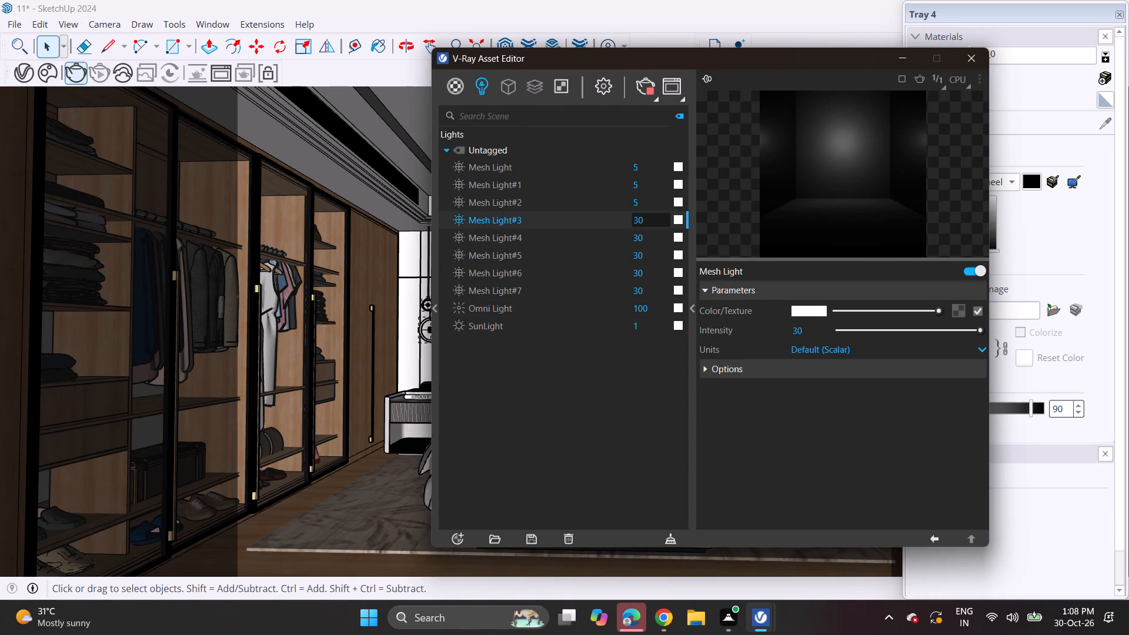
key(backslash)
key(BackSpace)
key(BackSpace)
key(BackSpace)
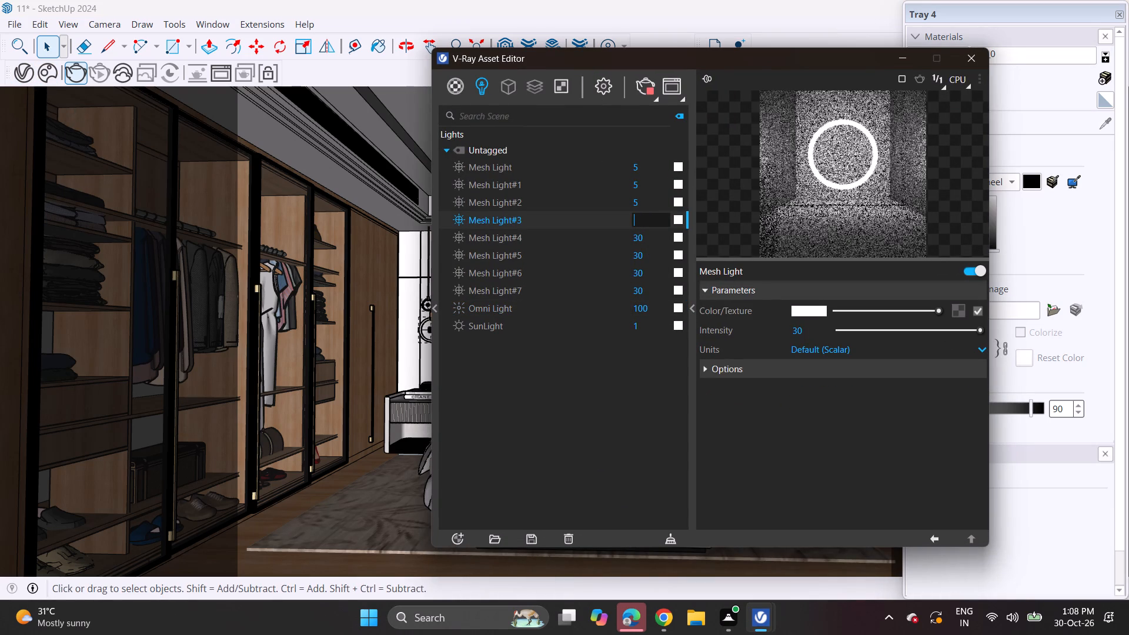
key(5)
key(Return)
Set the intensity of Mesh Light#4 to 8.
click(648, 236)
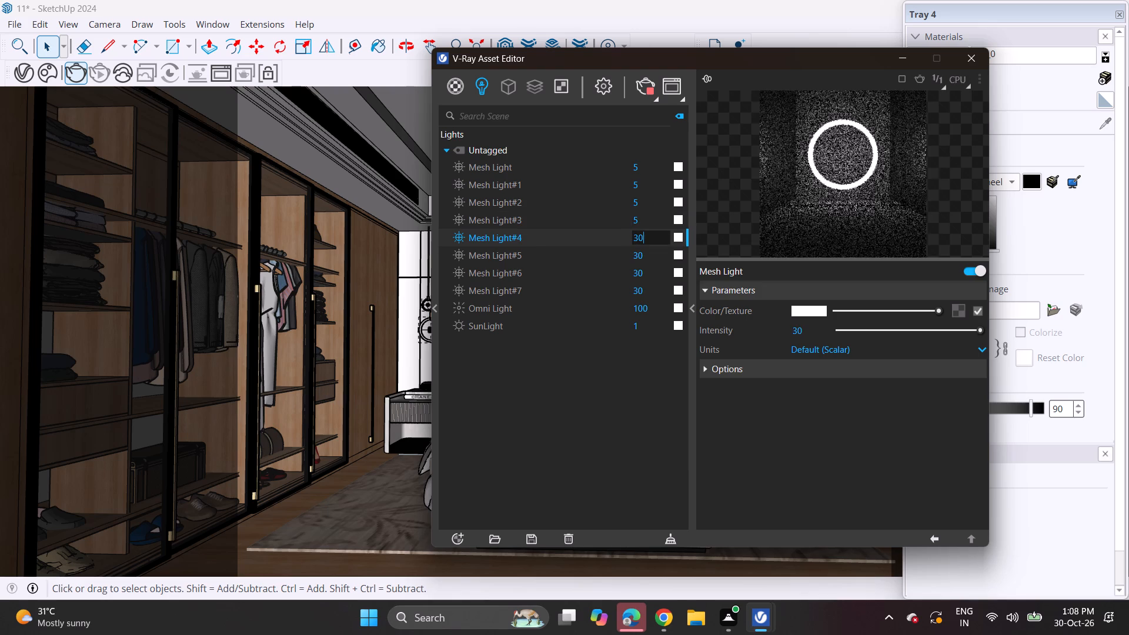
key(BackSpace)
key(BackSpace)
key(BackSpace)
key(8)
key(Return)
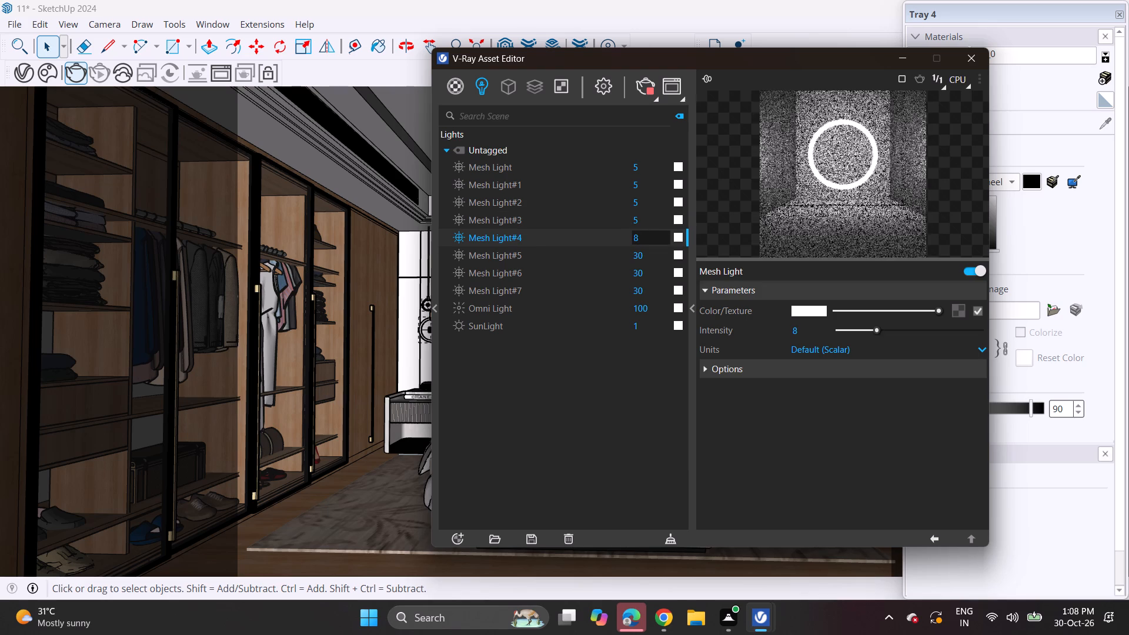
Set the intensity of Mesh Light#5 to 7.
click(659, 260)
key(BackSpace)
key(BackSpace)
key(BackSpace)
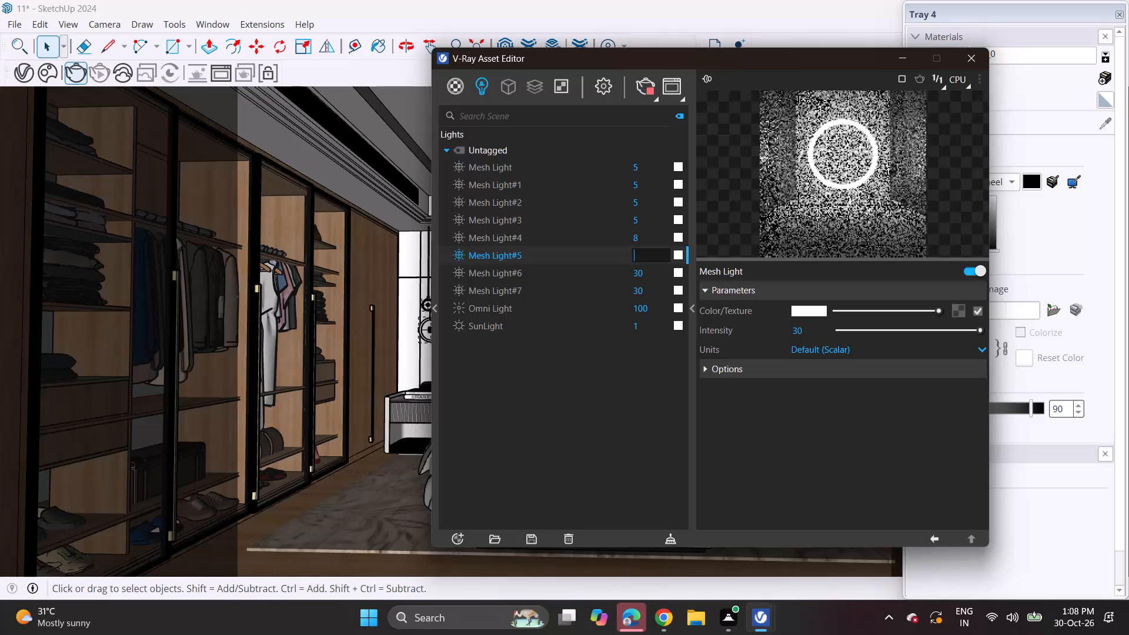
key(7)
key(Return)
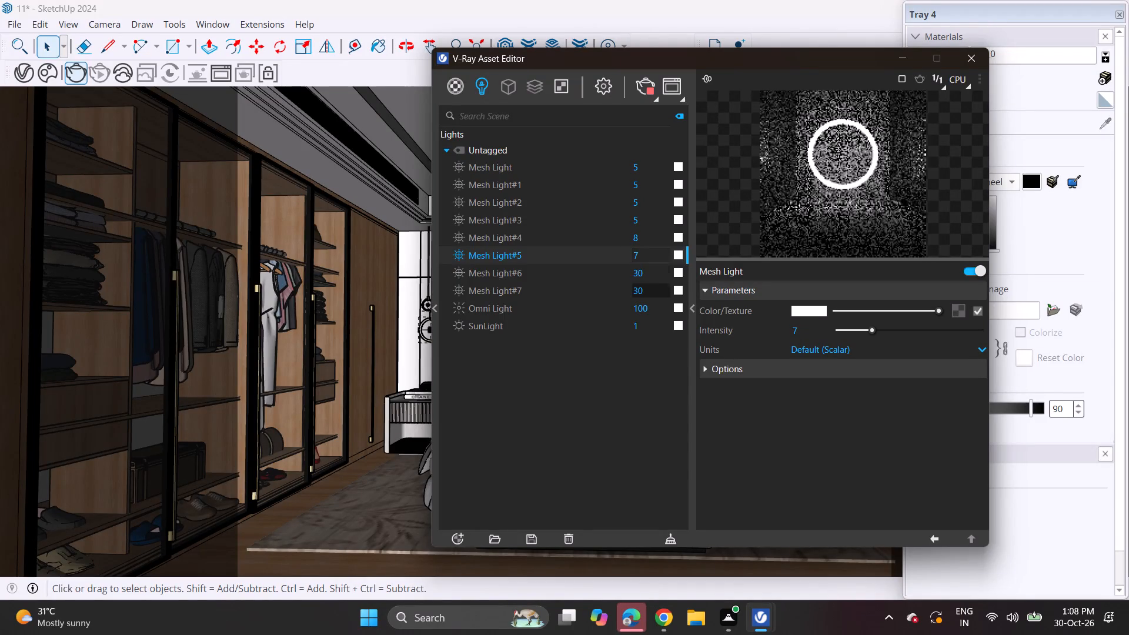
Set the intensity of Mesh Light#6 to 7.
click(653, 279)
key(BackSpace)
key(BackSpace)
key(7)
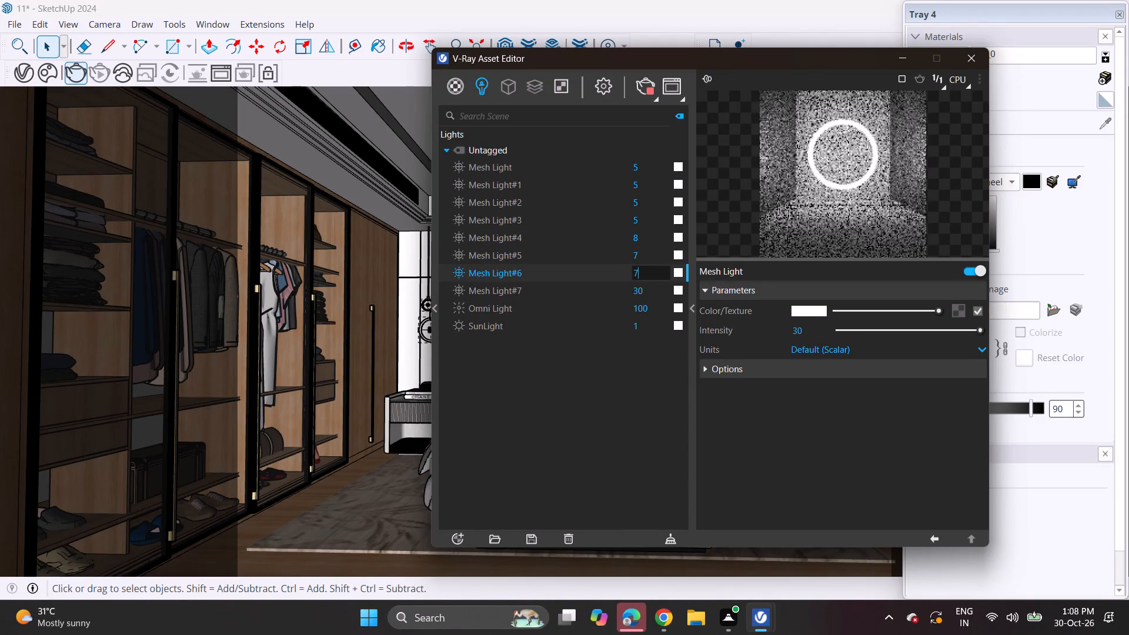
key(Return)
key(Return)
Set the intensity of Mesh Light#7 to 7.
click(659, 293)
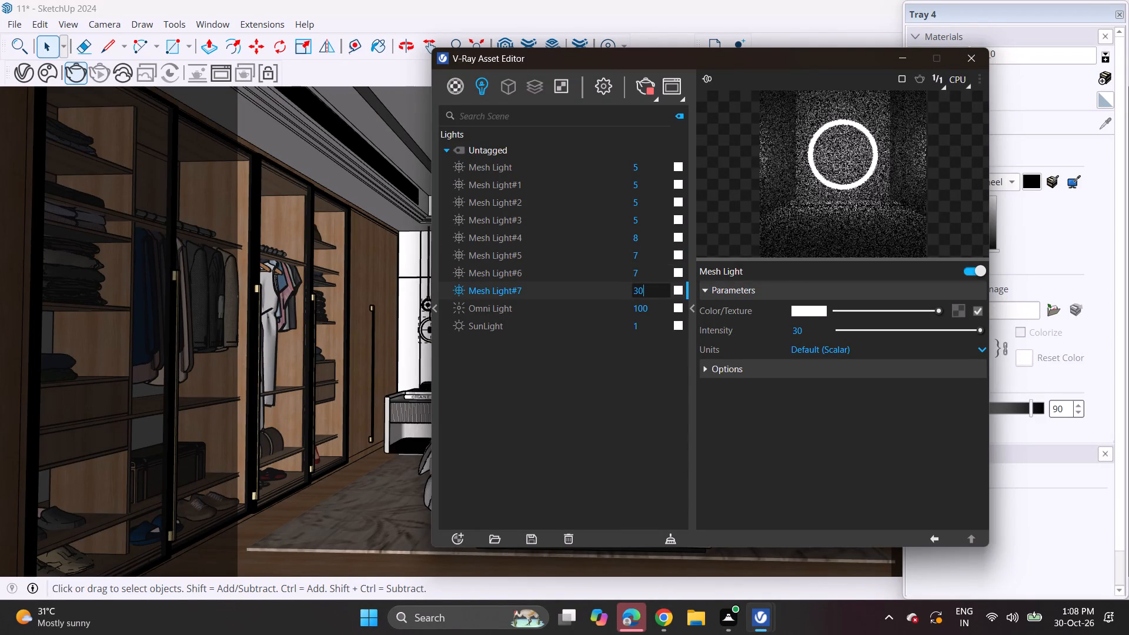
key(BackSpace)
key(BackSpace)
key(BackSpace)
key(7)
key(Return)
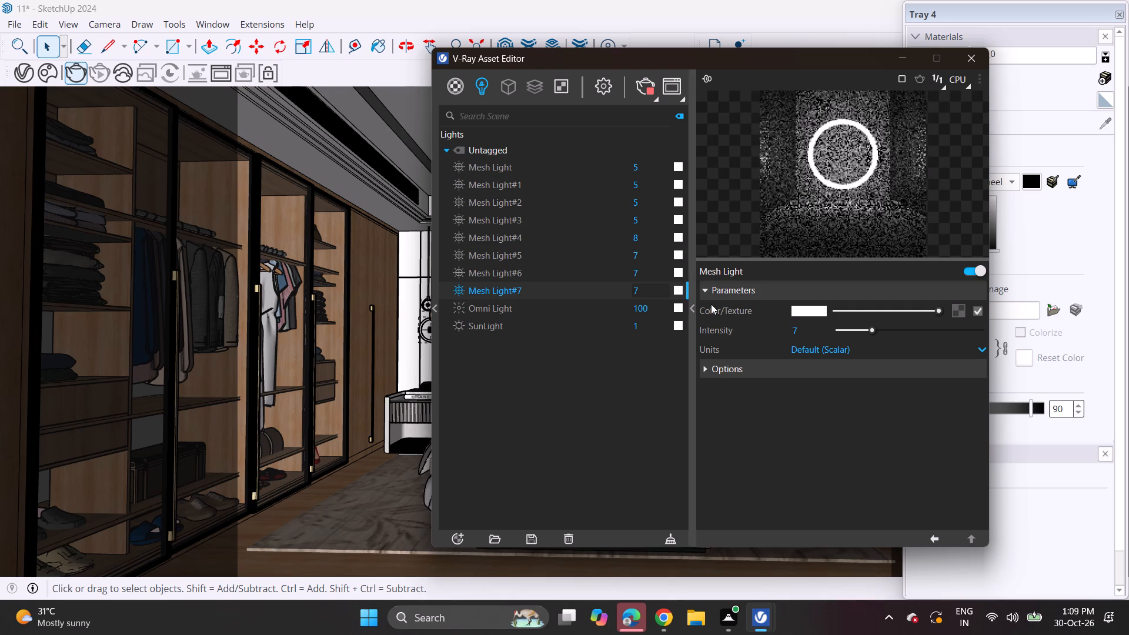
Stop the running V-Ray render and start a new one with the changed mesh light intensities.
click(644, 83)
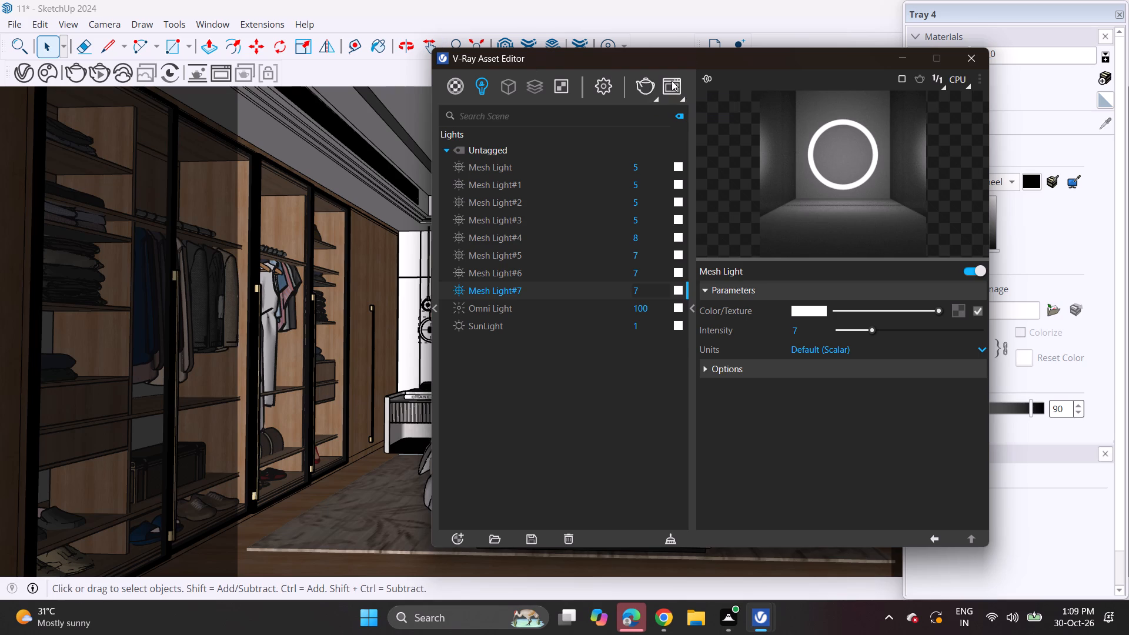
double_click(646, 86)
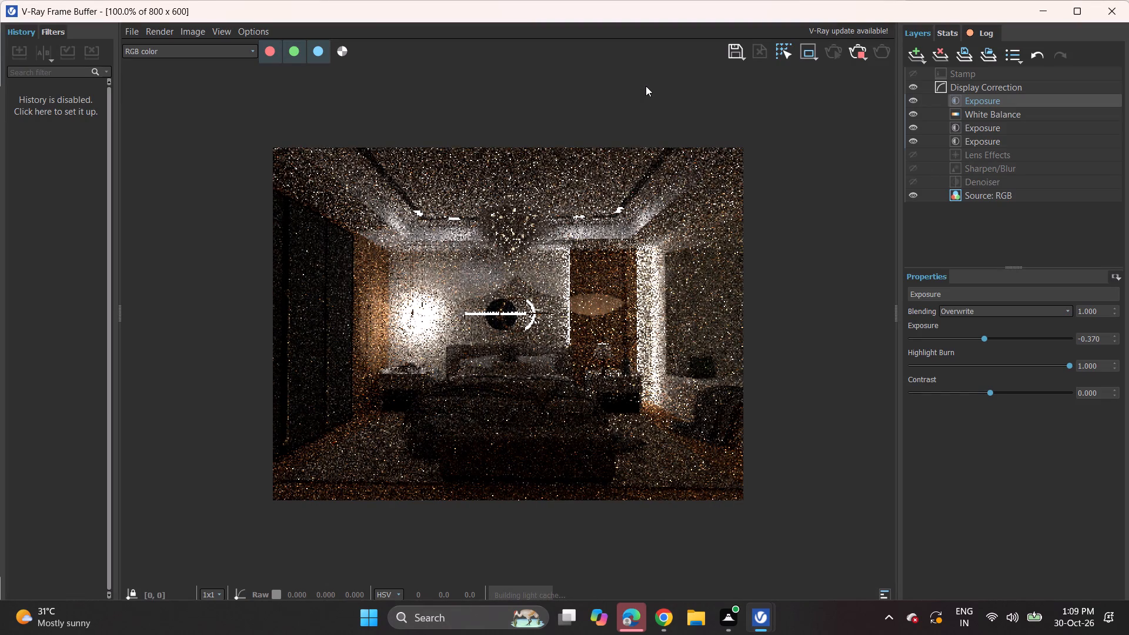
Brighten the new render by raising the topmost Exposure layer's exposure to about 2.444.
click(1016, 340)
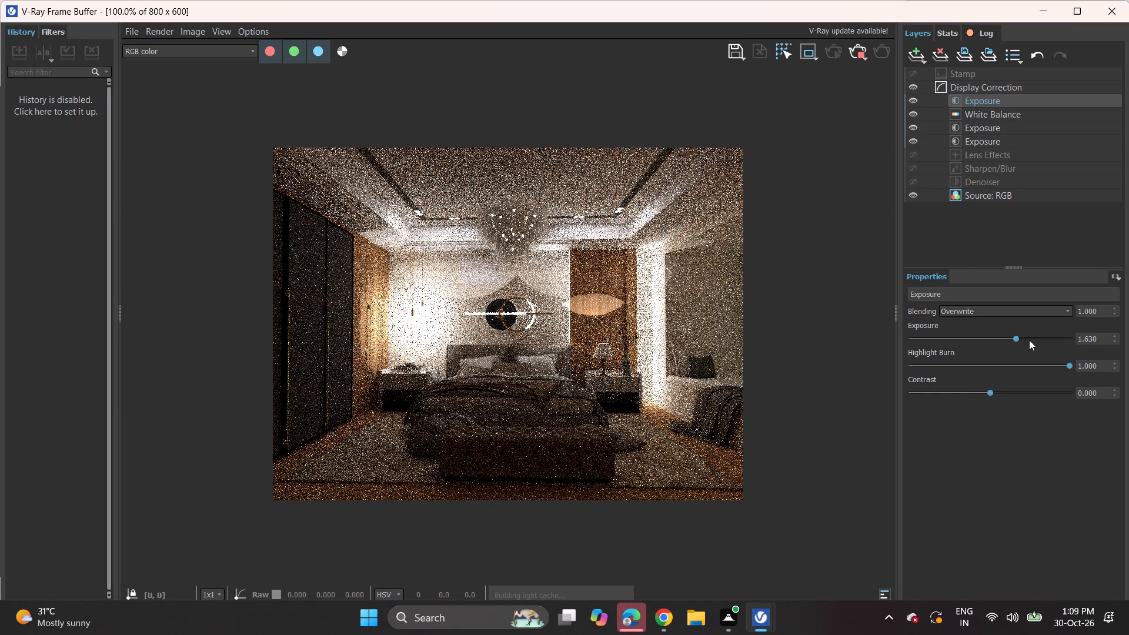
click(1029, 340)
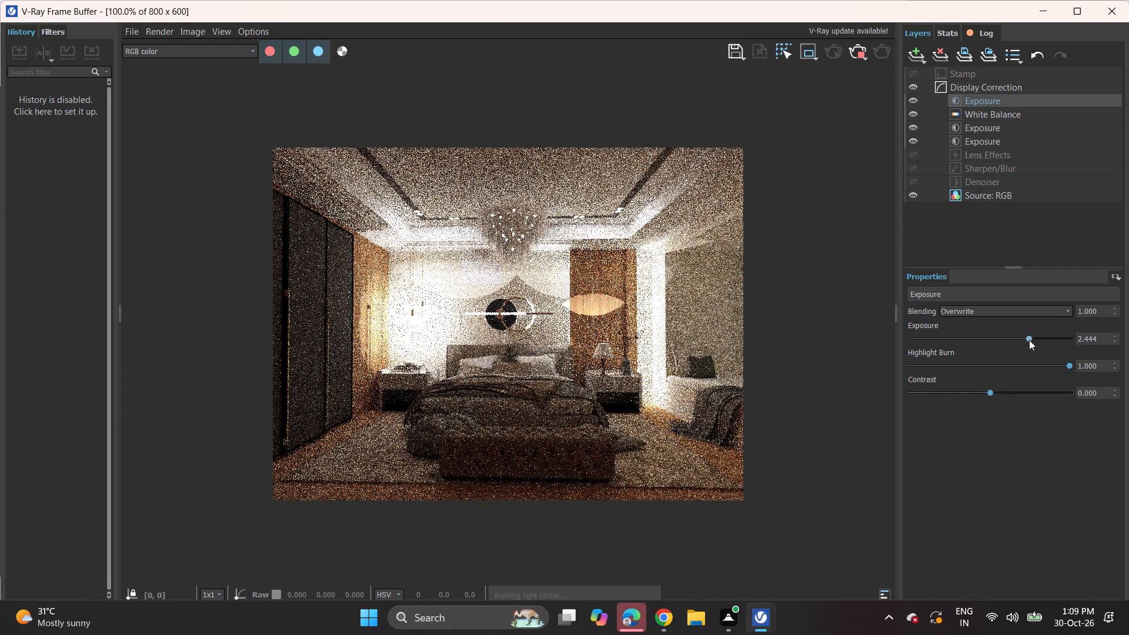
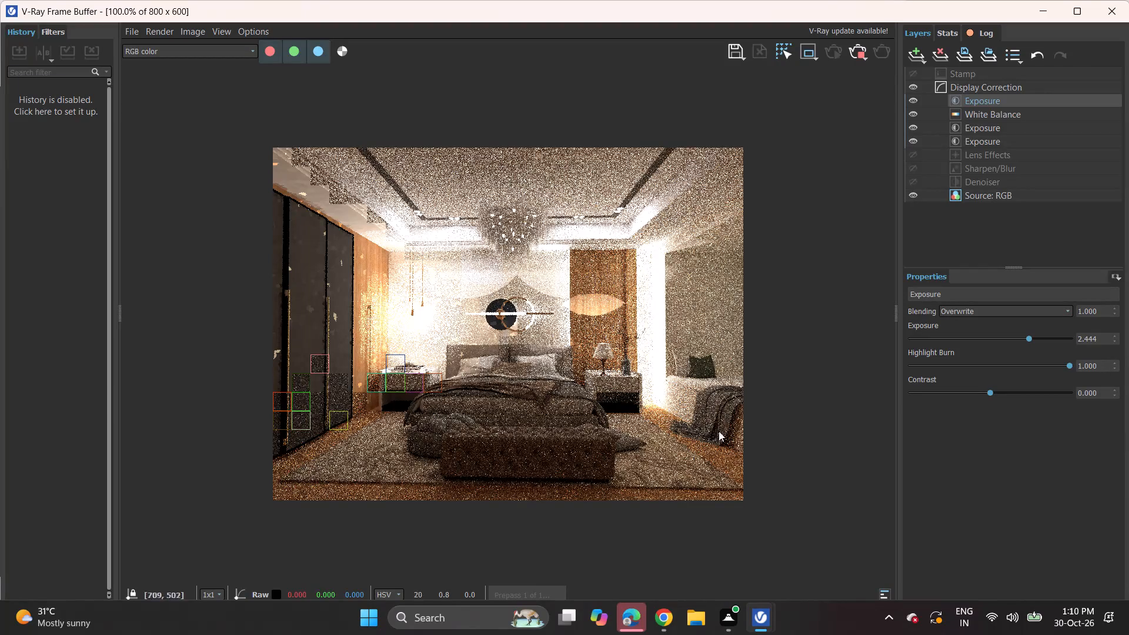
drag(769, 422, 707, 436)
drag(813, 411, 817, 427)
Fine-tune the topmost Exposure layer, comparing brighter and darker settings, and leave its exposure at about 2.185.
click(1011, 342)
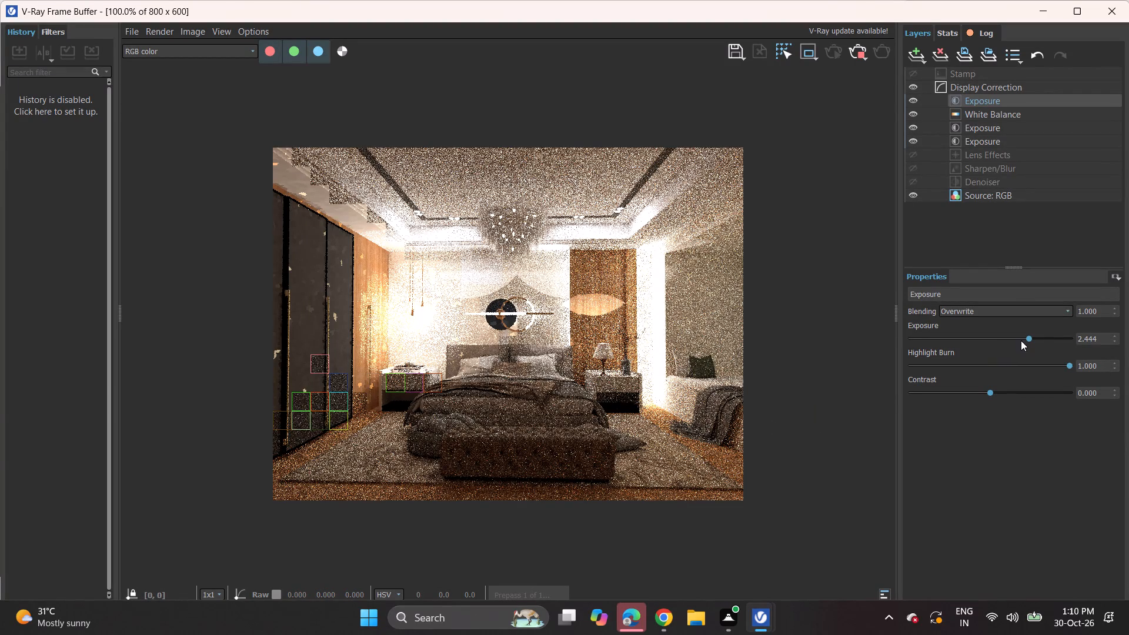
click(1021, 340)
click(1037, 336)
click(1009, 336)
click(1018, 337)
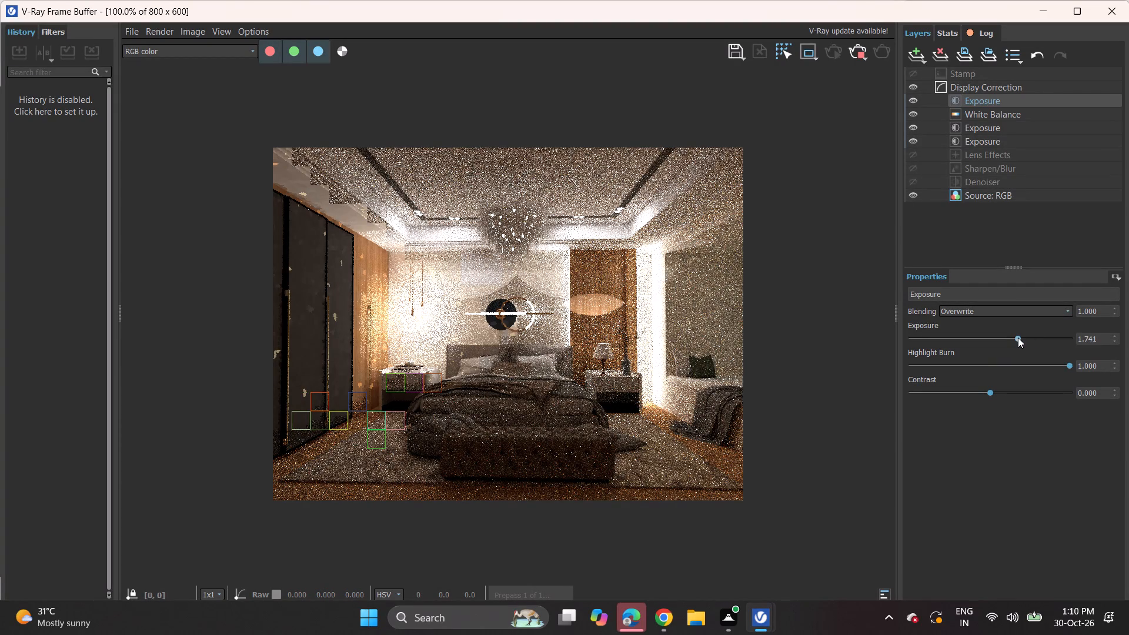
click(1014, 336)
click(1027, 337)
click(1011, 341)
click(1024, 341)
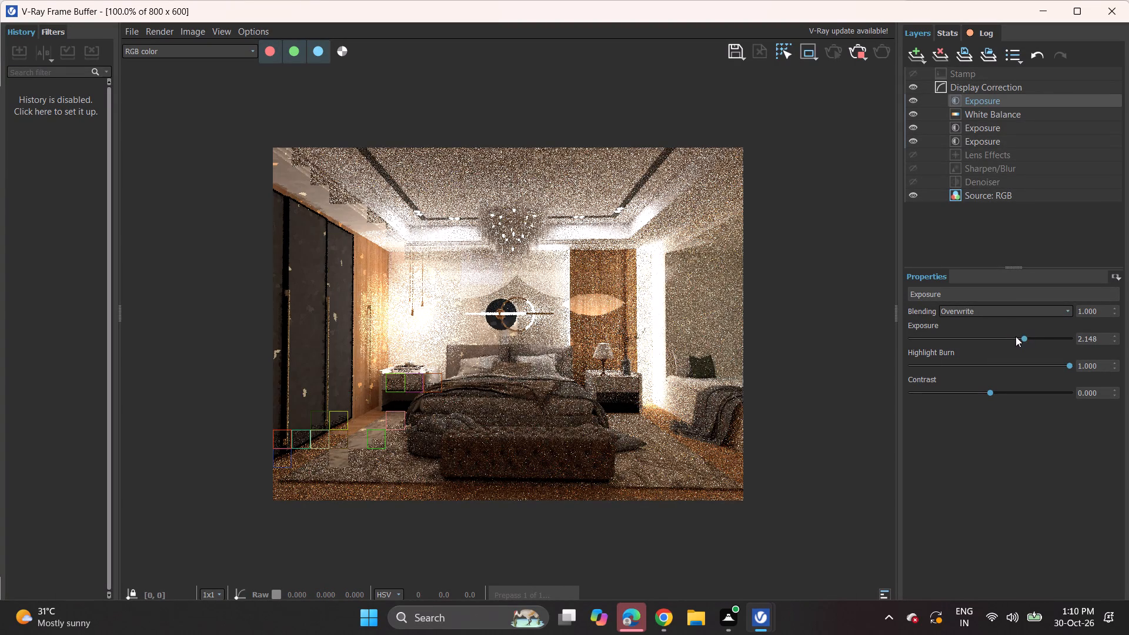
click(1016, 336)
click(1026, 336)
click(1015, 335)
click(1023, 334)
click(1011, 331)
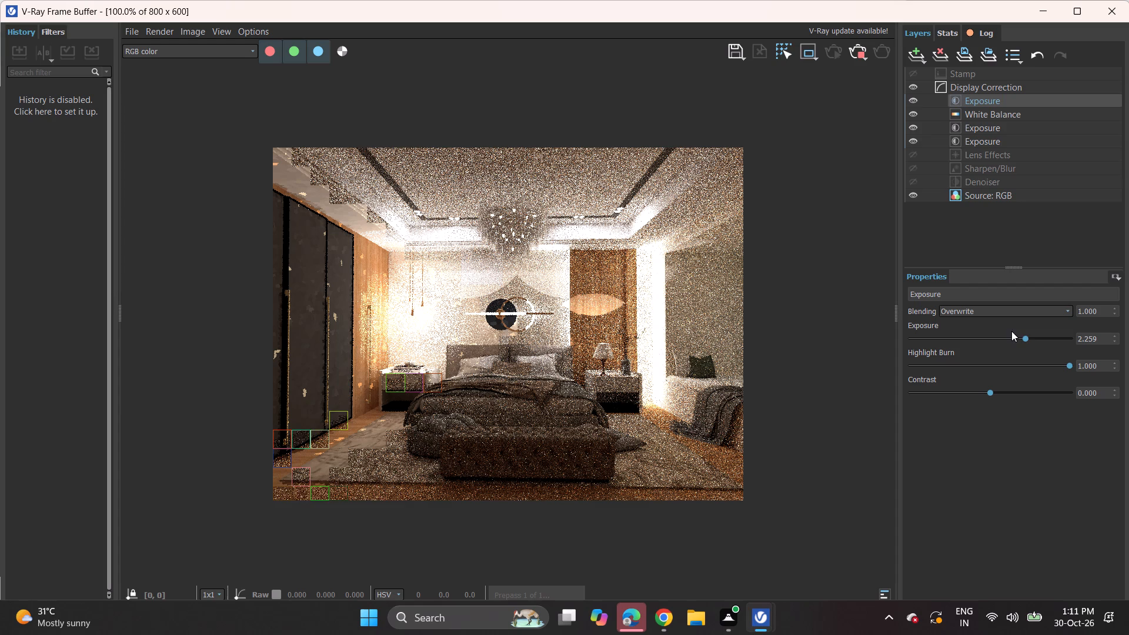
click(1021, 332)
click(1010, 333)
click(1012, 336)
click(1024, 336)
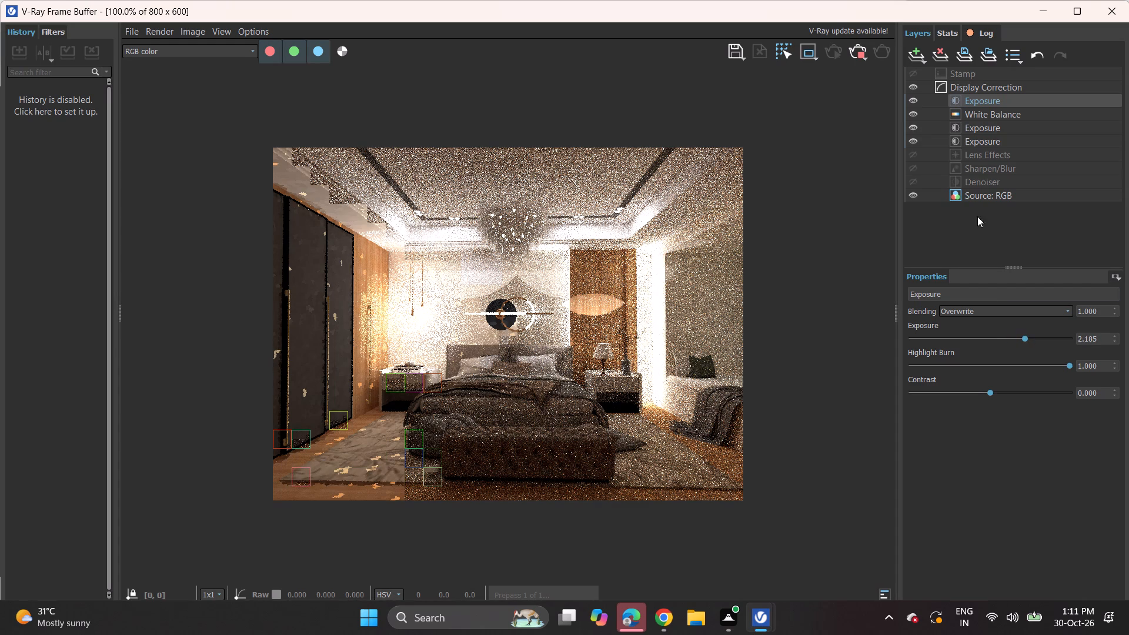
Switch the Display Correction layer to Gamma 2.2 and set its display-only exposure to about 0.333.
click(960, 88)
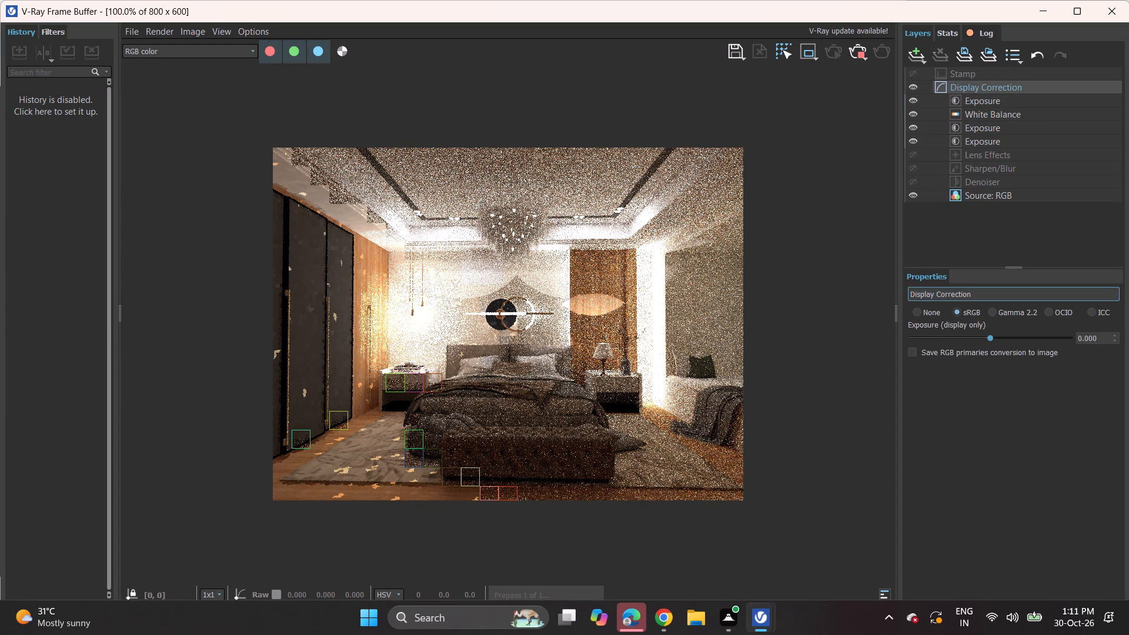
click(1011, 338)
click(1020, 335)
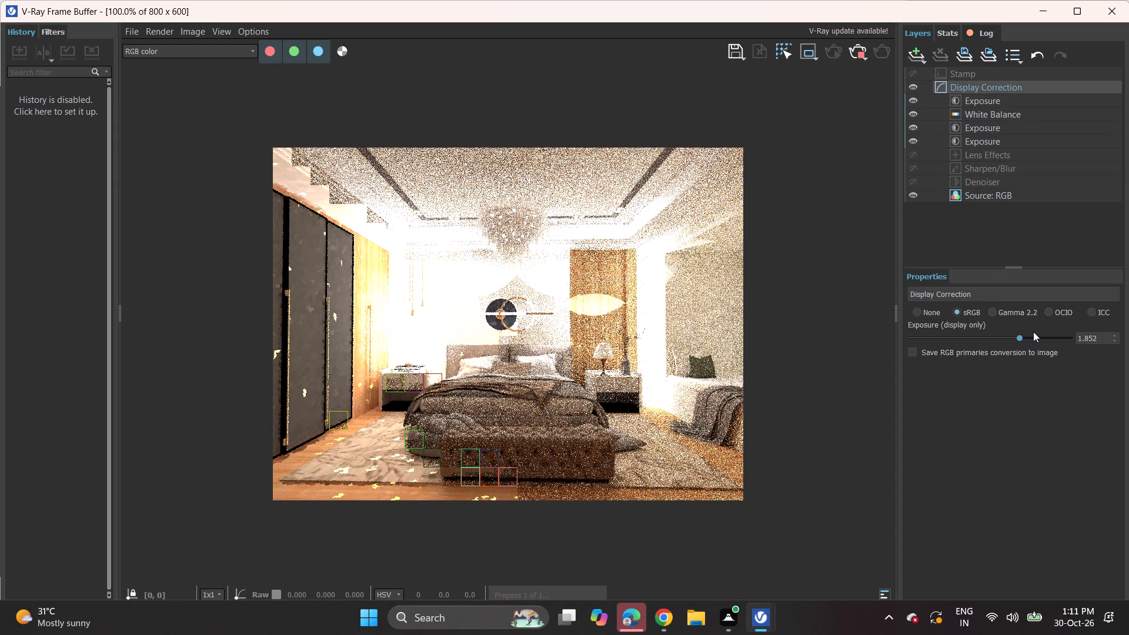
click(992, 337)
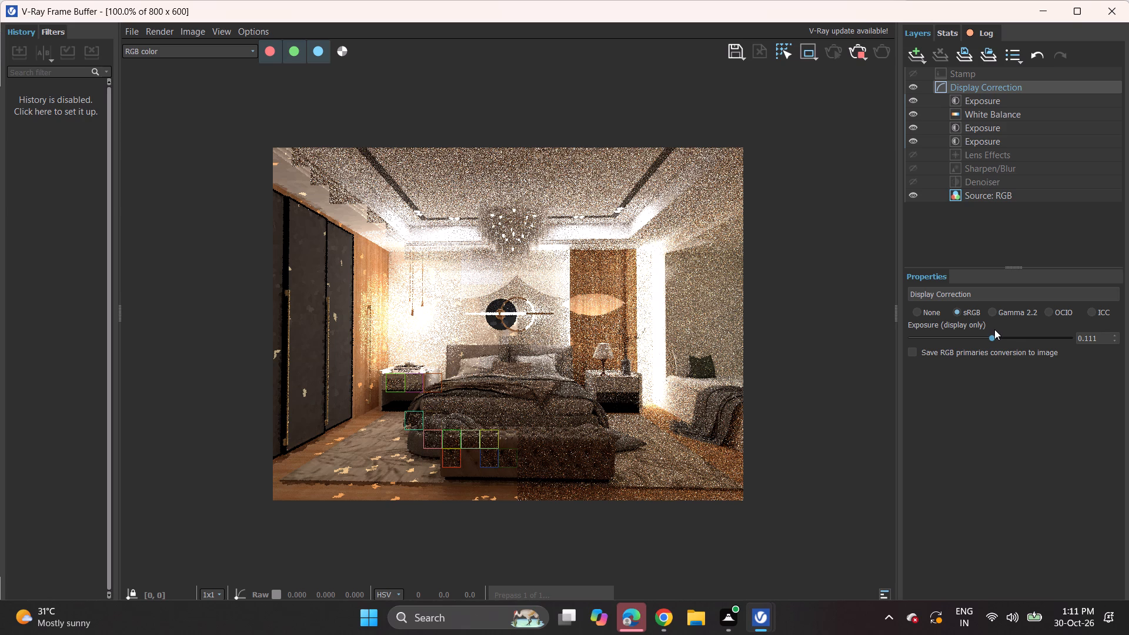
click(1014, 335)
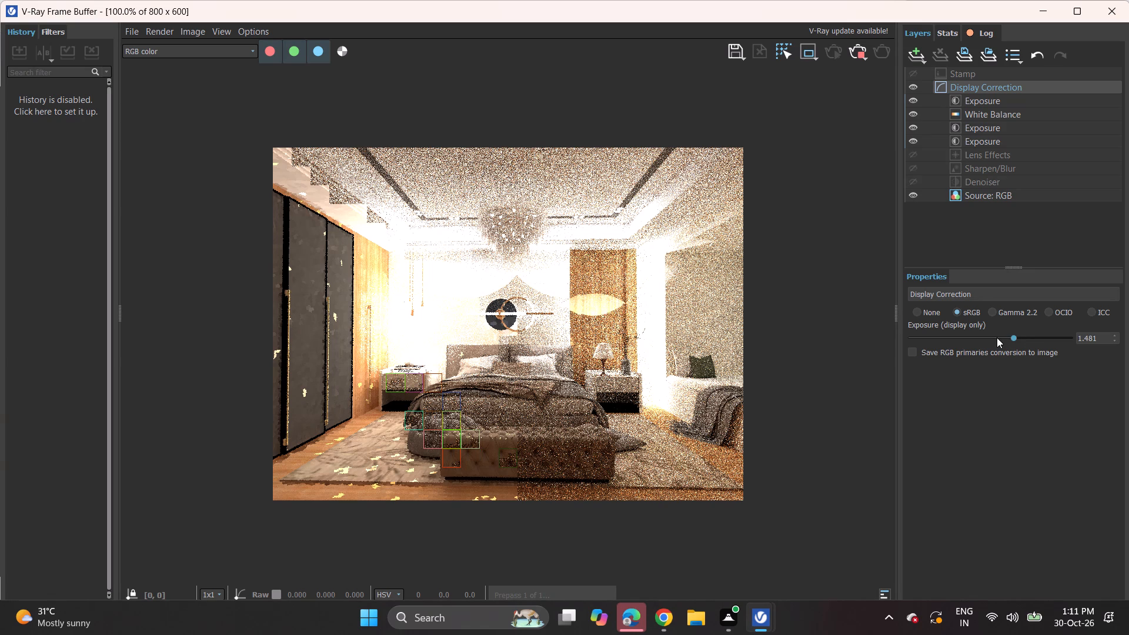
click(997, 337)
click(1002, 308)
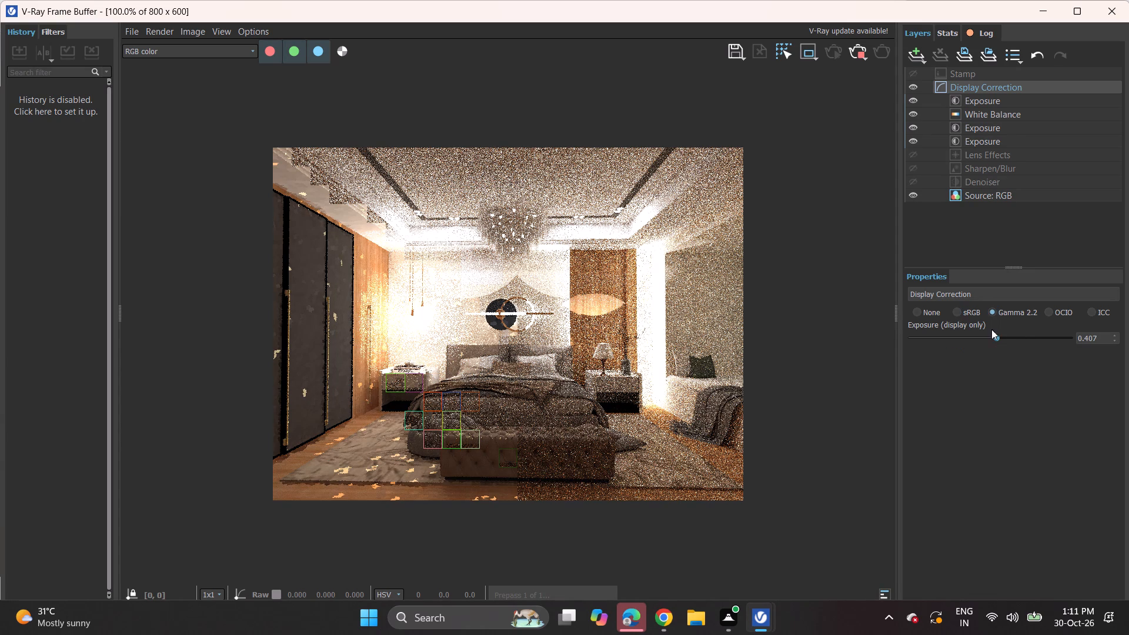
click(1003, 338)
click(1018, 336)
click(996, 335)
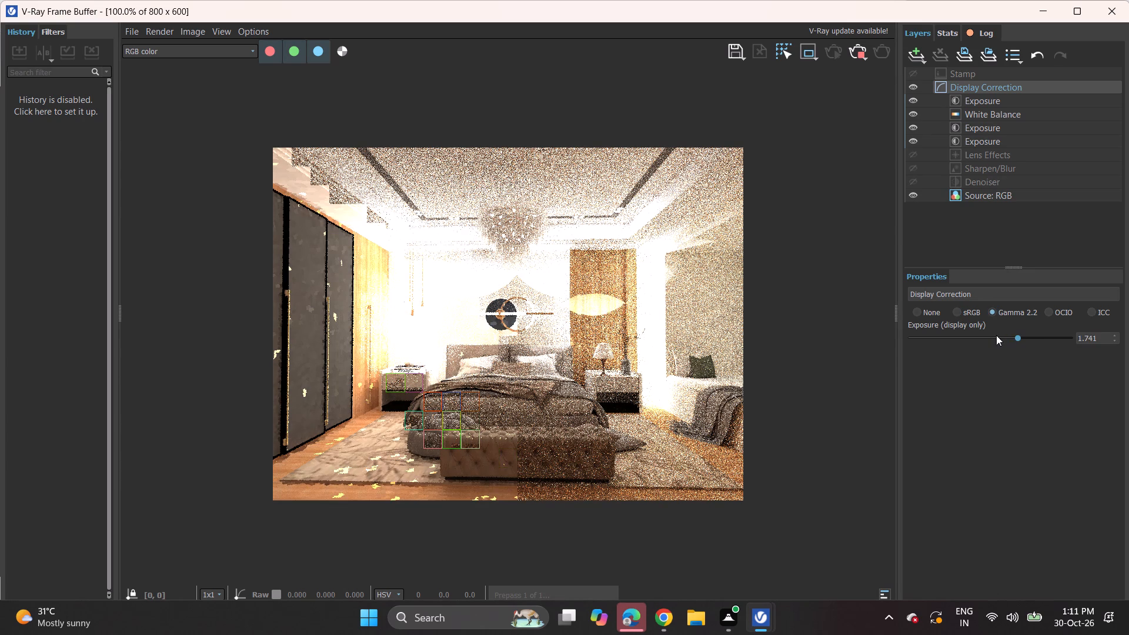
Try the OCIO and ICC modes on the Display Correction layer and set the mode back to sRGB.
click(1050, 312)
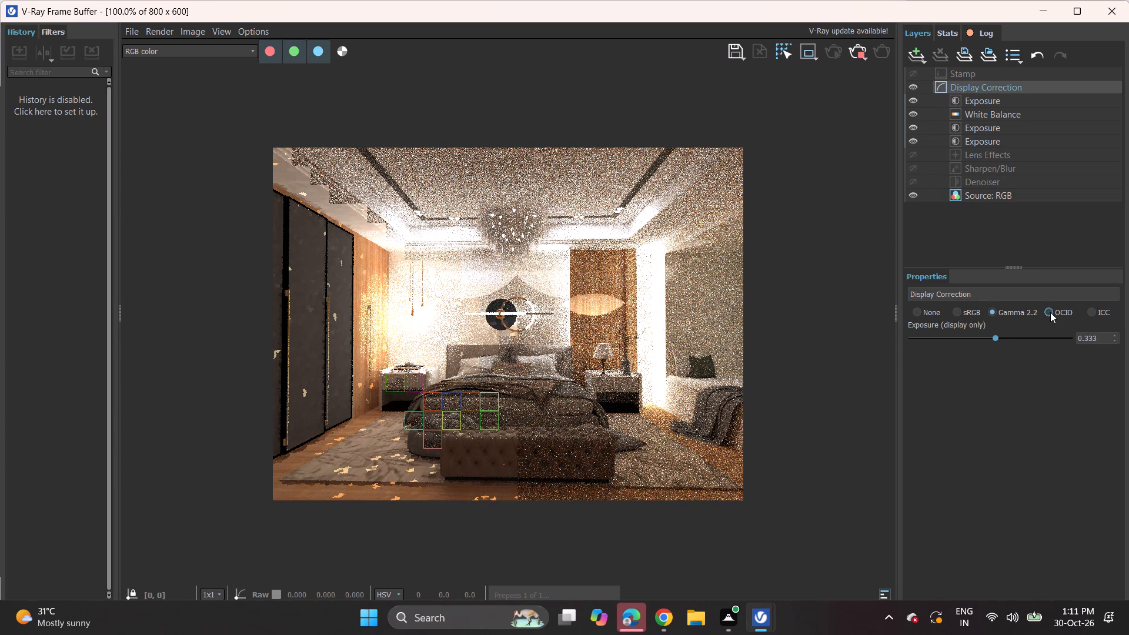
click(1017, 334)
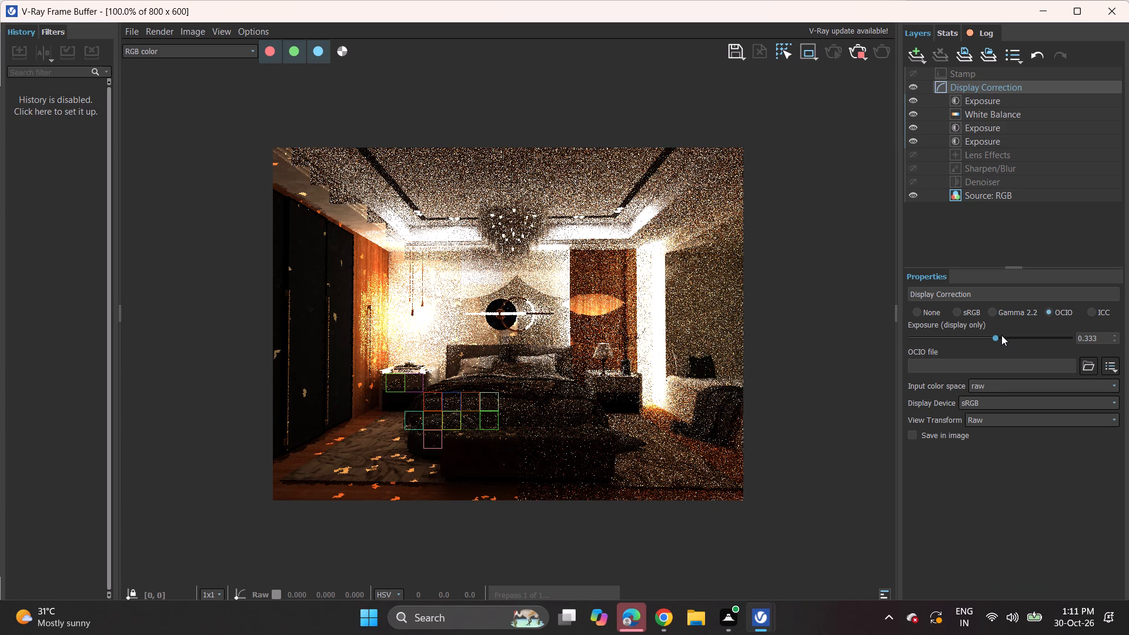
click(961, 315)
click(1089, 312)
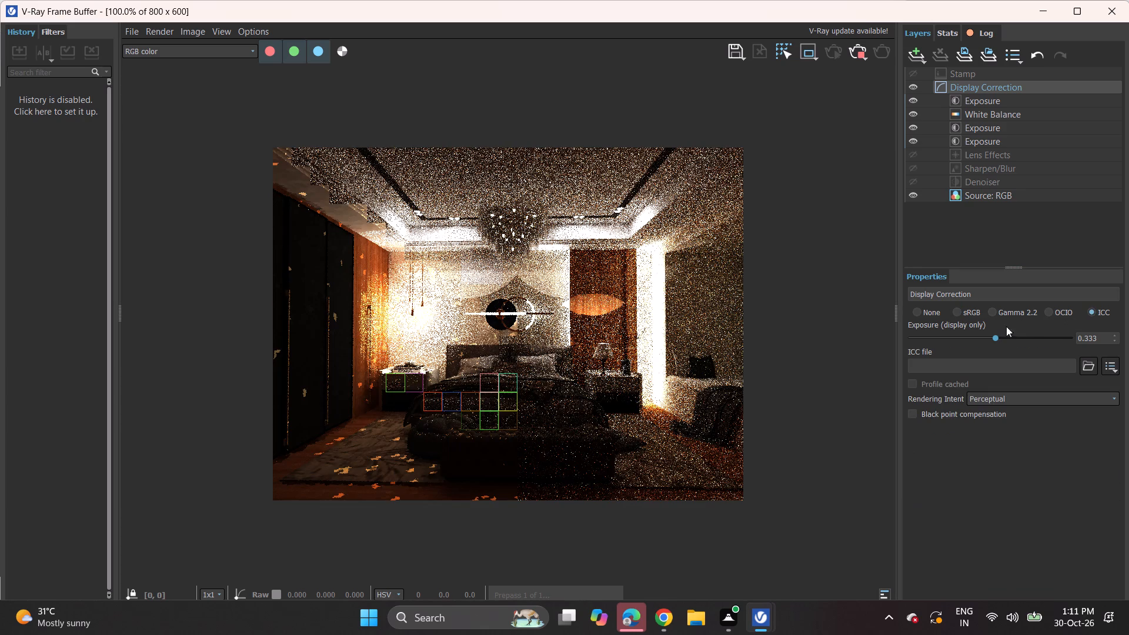
click(956, 315)
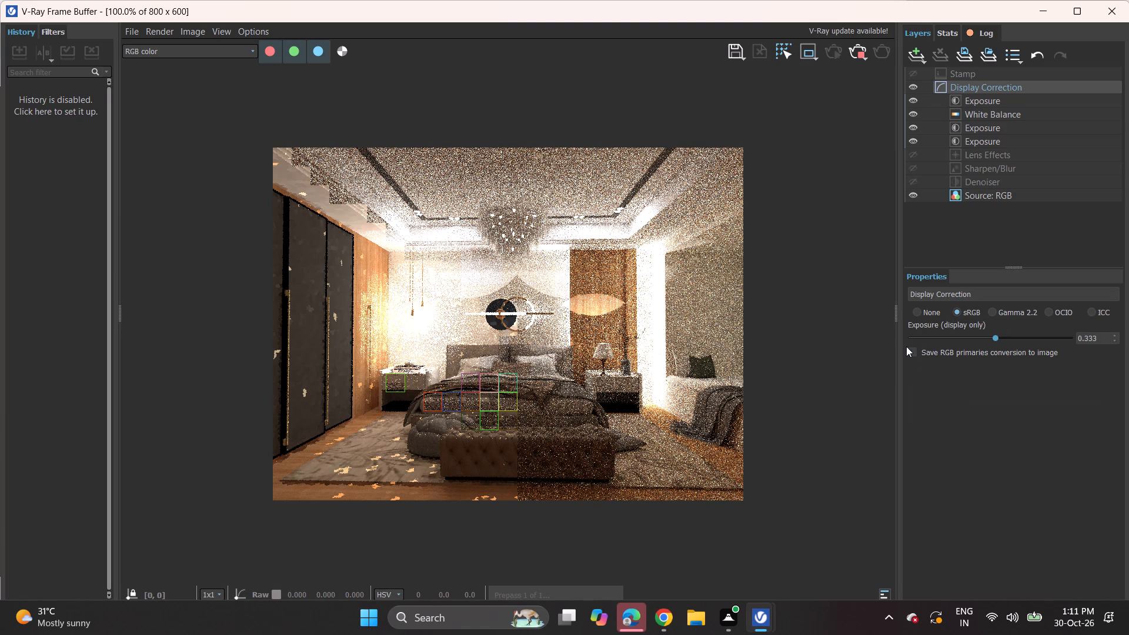
Add a Lookup Table layer and a Background layer on top of the correction layers.
click(915, 62)
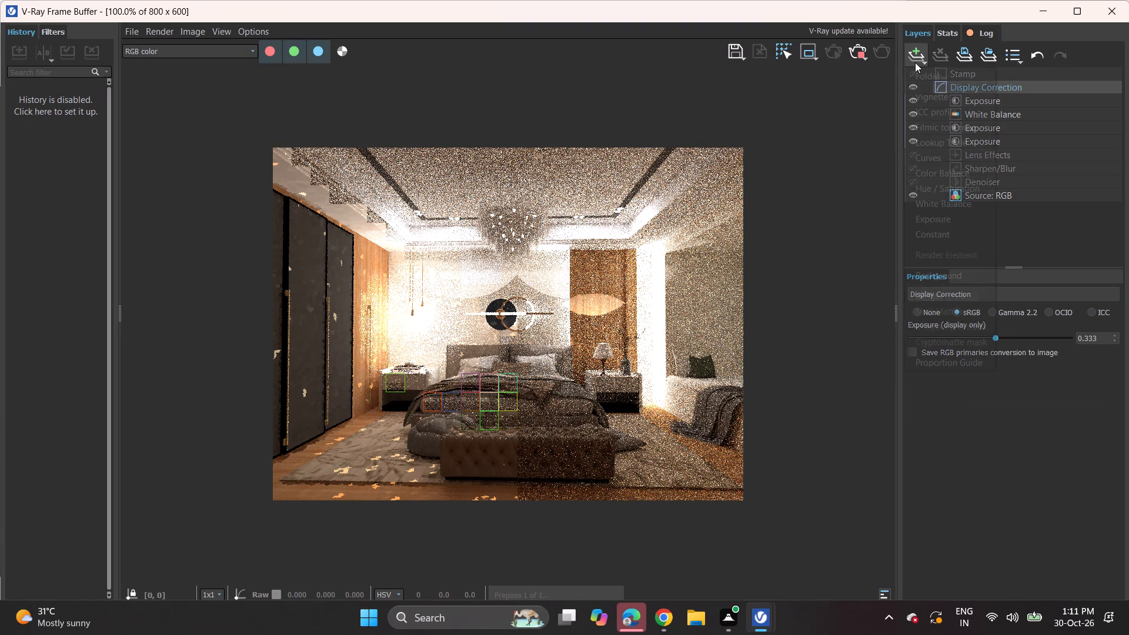
click(950, 138)
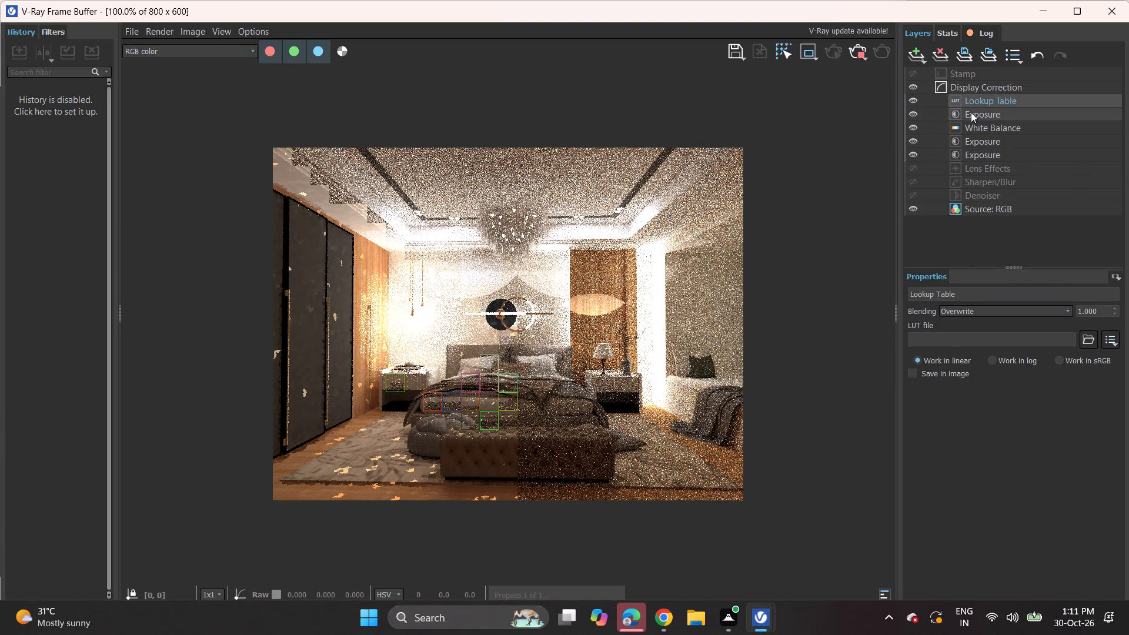
click(914, 57)
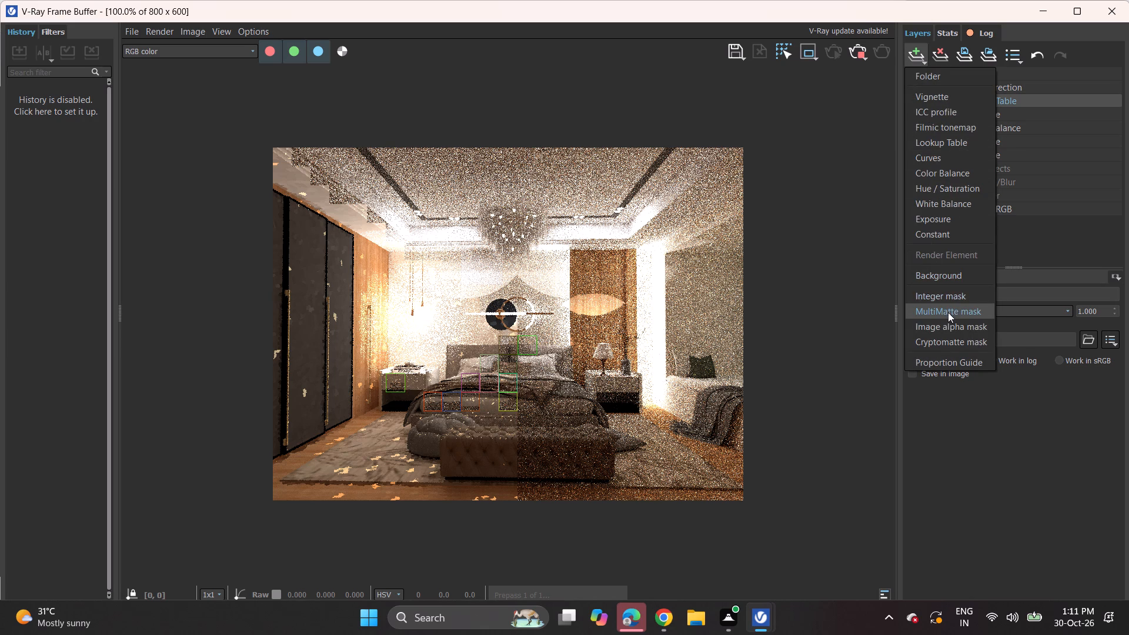
click(947, 270)
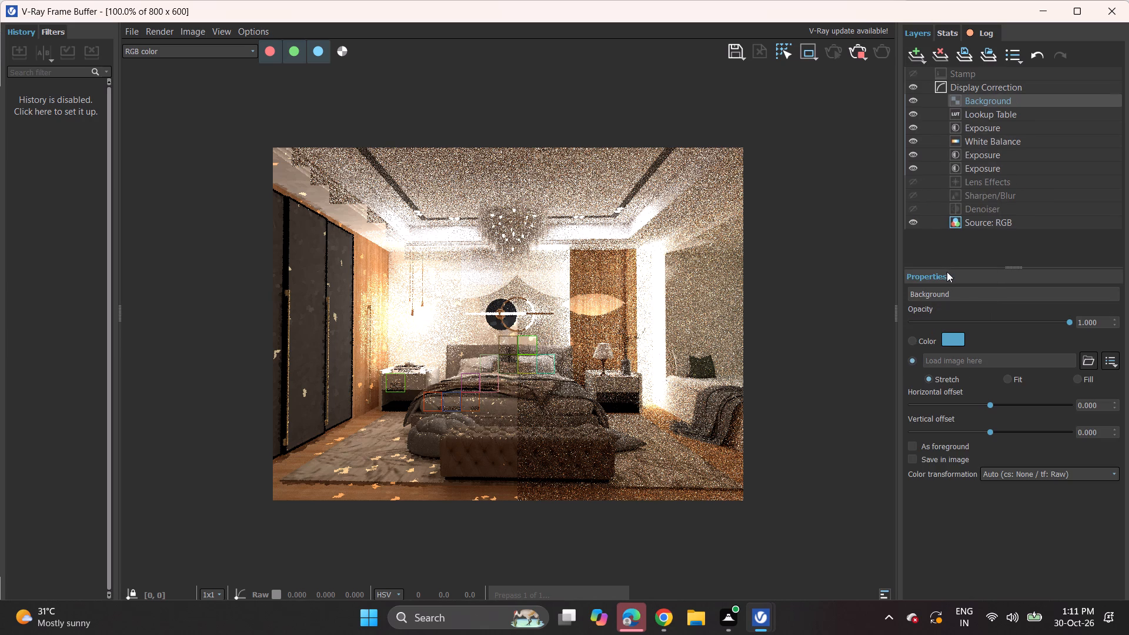
Add a Curves layer and shape its Master curve with raised shadows, a midtone point at (0.608, 0.534) and a highlight point.
click(918, 56)
click(942, 155)
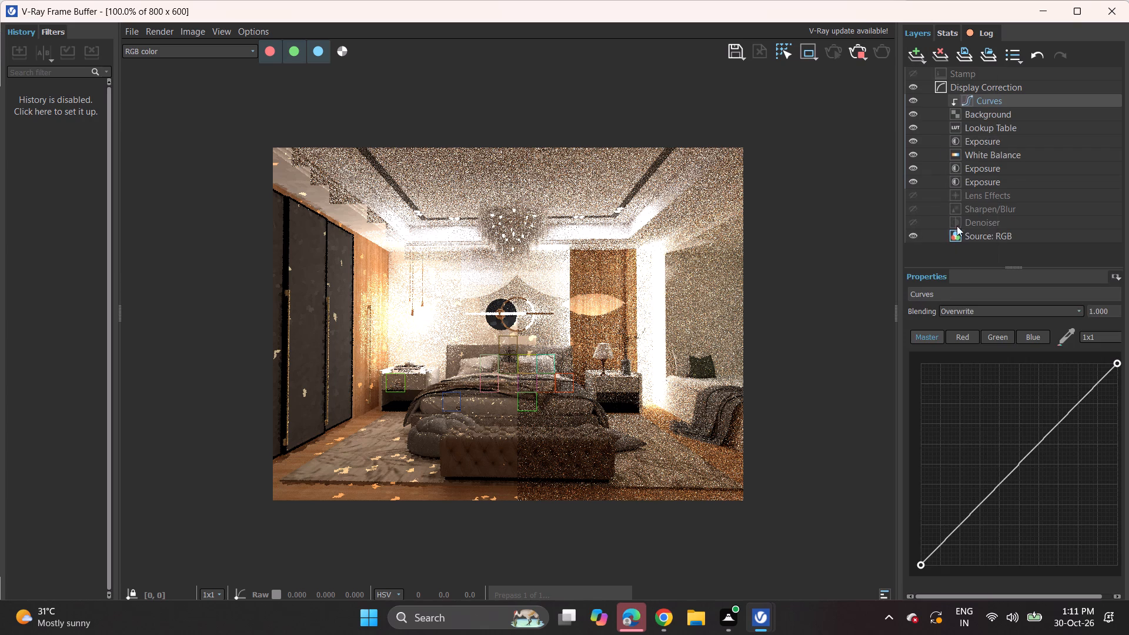
click(995, 491)
drag(993, 491, 988, 489)
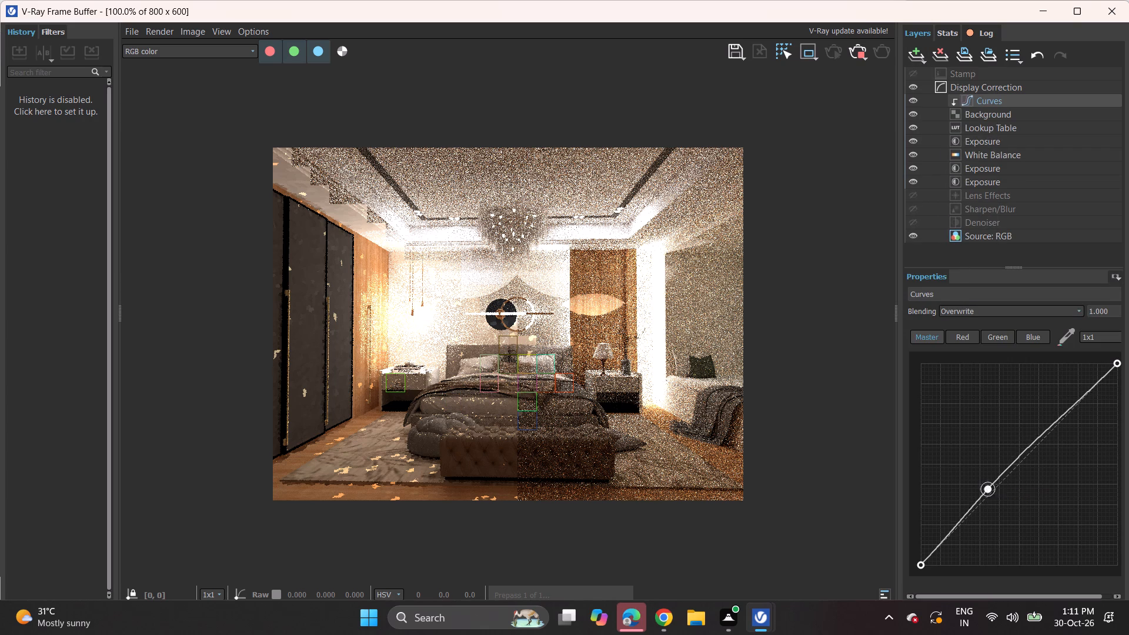
click(986, 489)
drag(988, 489, 987, 489)
click(978, 483)
drag(1037, 437, 1041, 443)
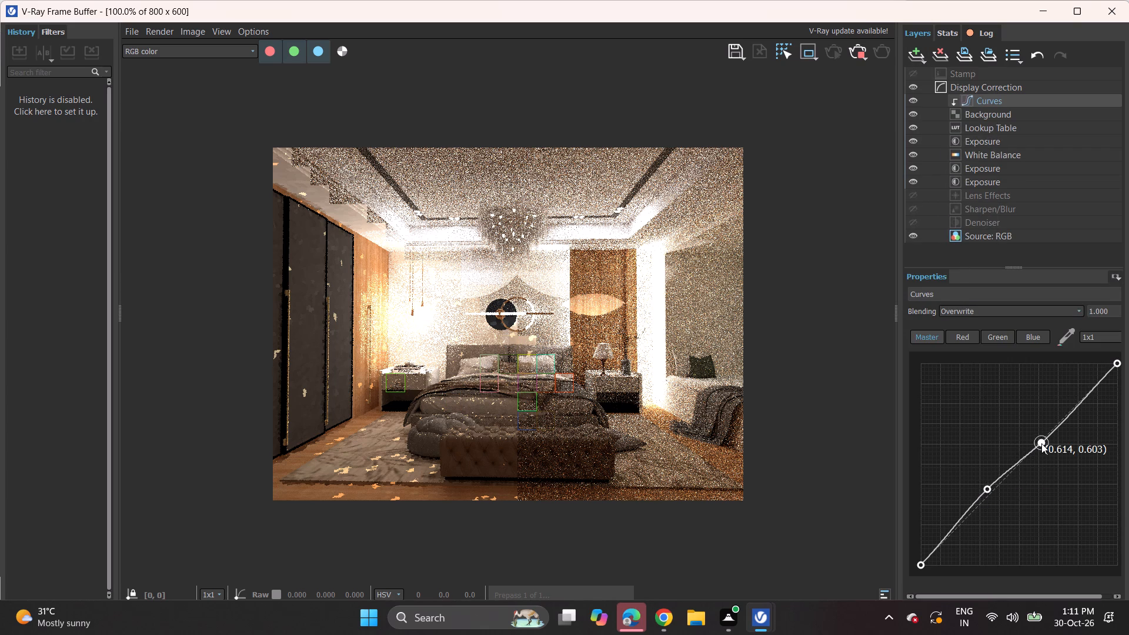
drag(1041, 443, 1048, 467)
drag(1047, 467, 1040, 457)
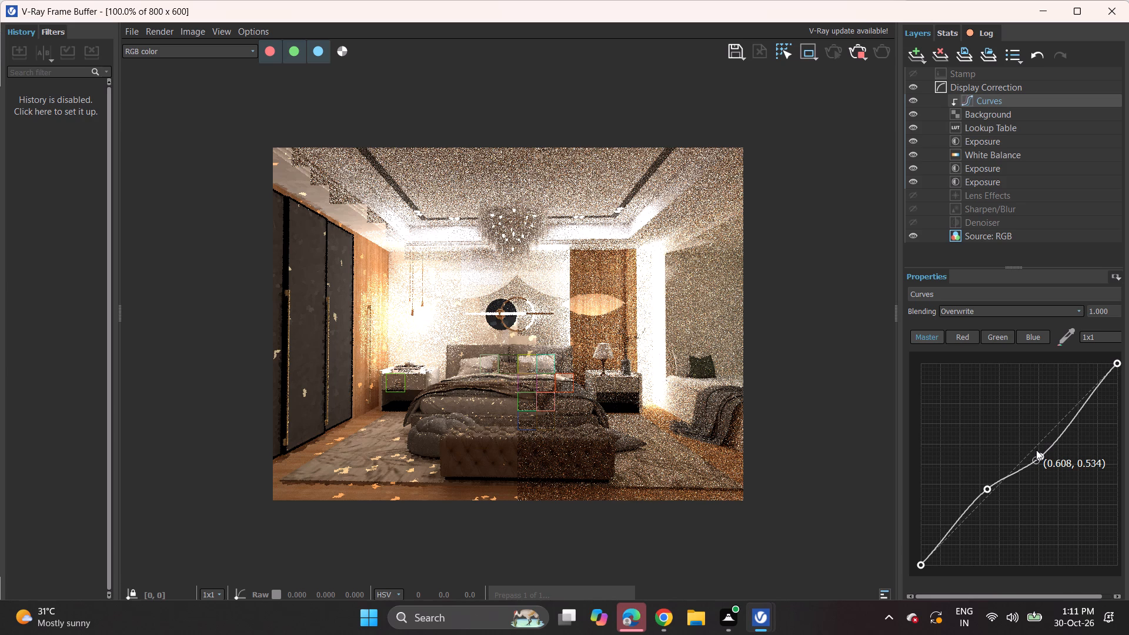
drag(1075, 420, 1070, 415)
click(1063, 411)
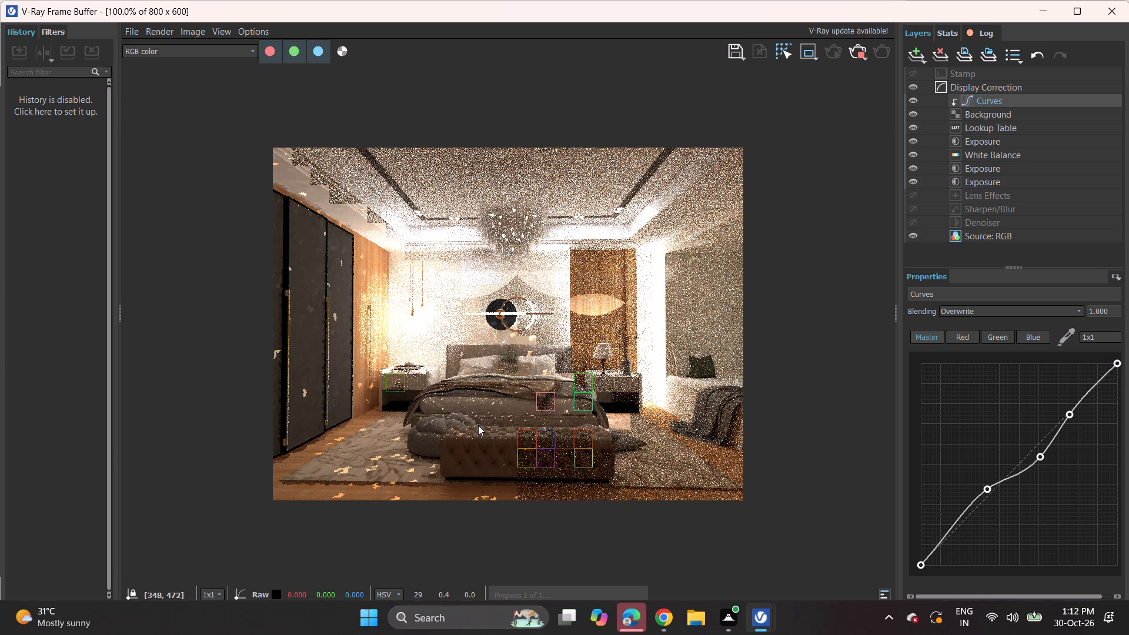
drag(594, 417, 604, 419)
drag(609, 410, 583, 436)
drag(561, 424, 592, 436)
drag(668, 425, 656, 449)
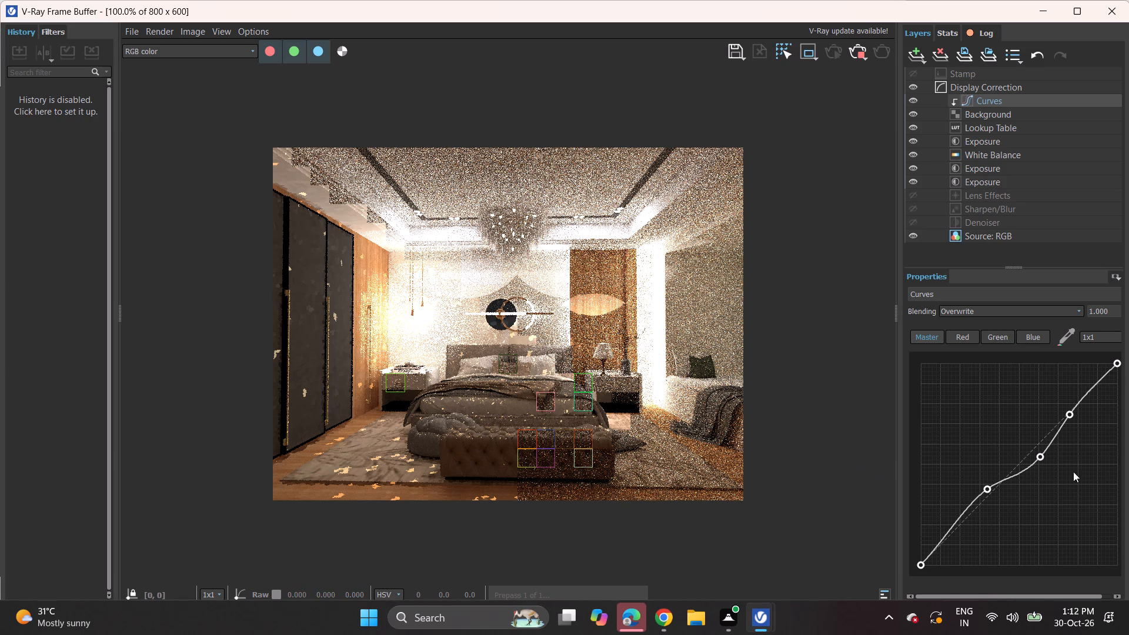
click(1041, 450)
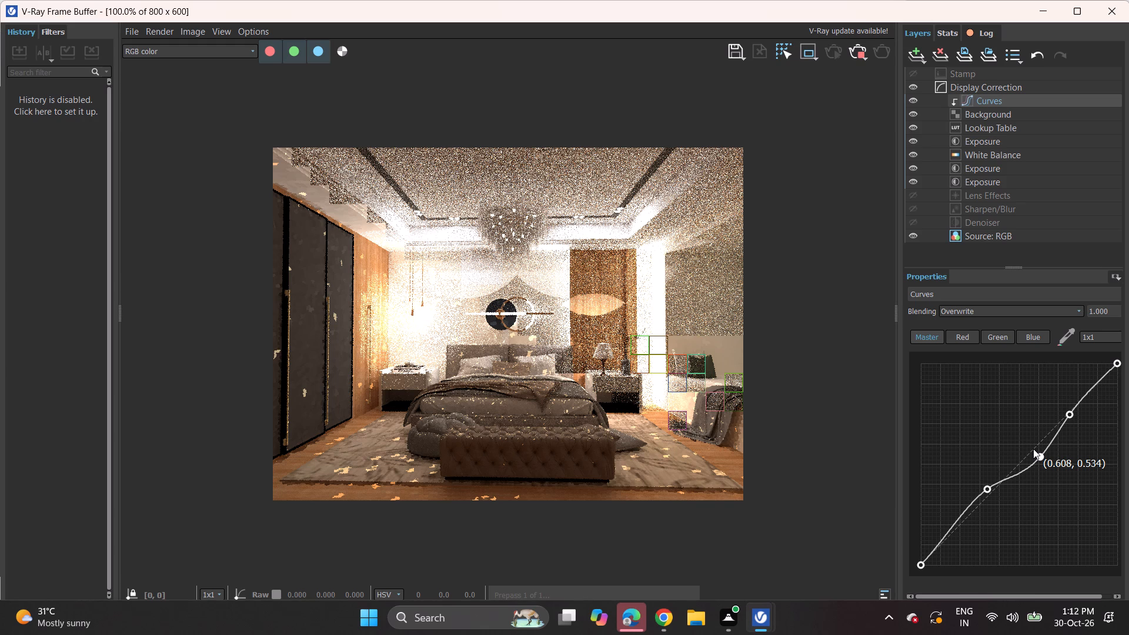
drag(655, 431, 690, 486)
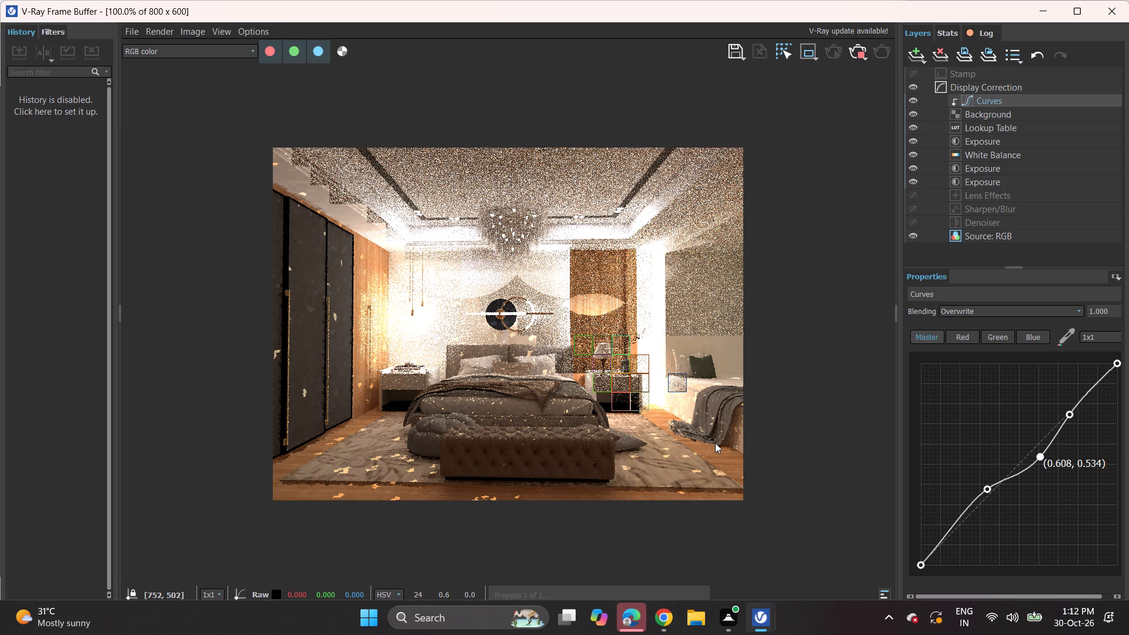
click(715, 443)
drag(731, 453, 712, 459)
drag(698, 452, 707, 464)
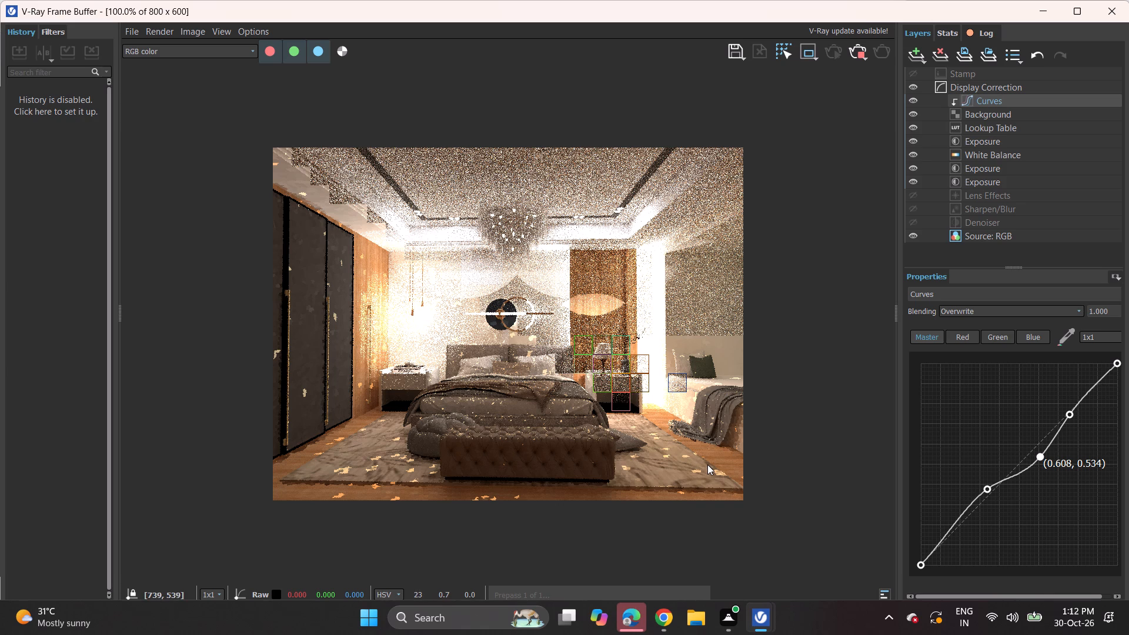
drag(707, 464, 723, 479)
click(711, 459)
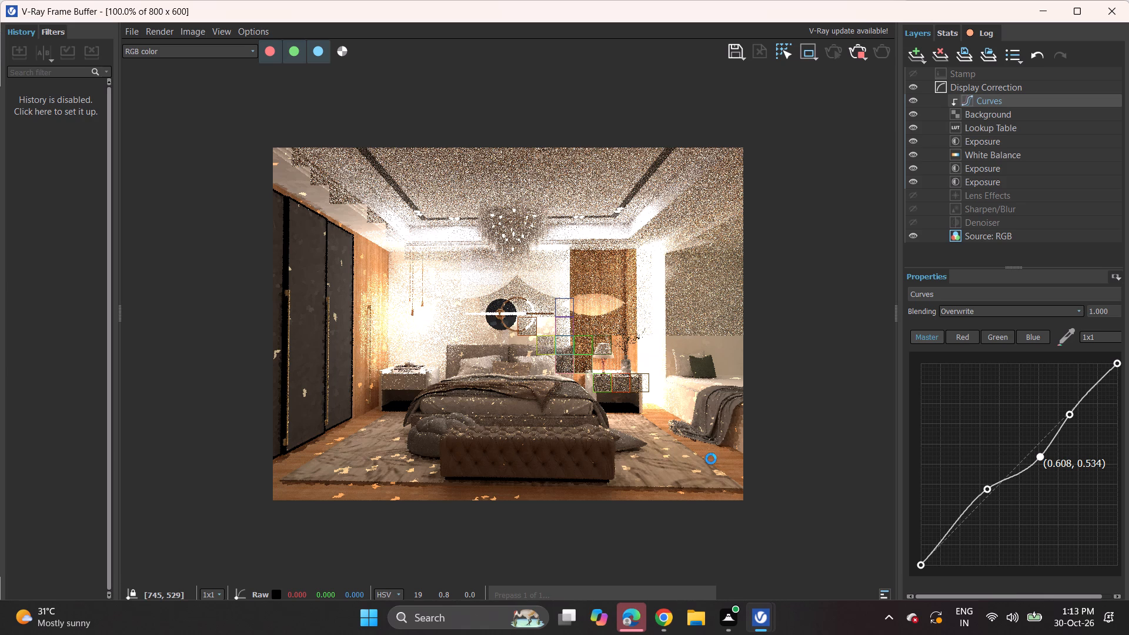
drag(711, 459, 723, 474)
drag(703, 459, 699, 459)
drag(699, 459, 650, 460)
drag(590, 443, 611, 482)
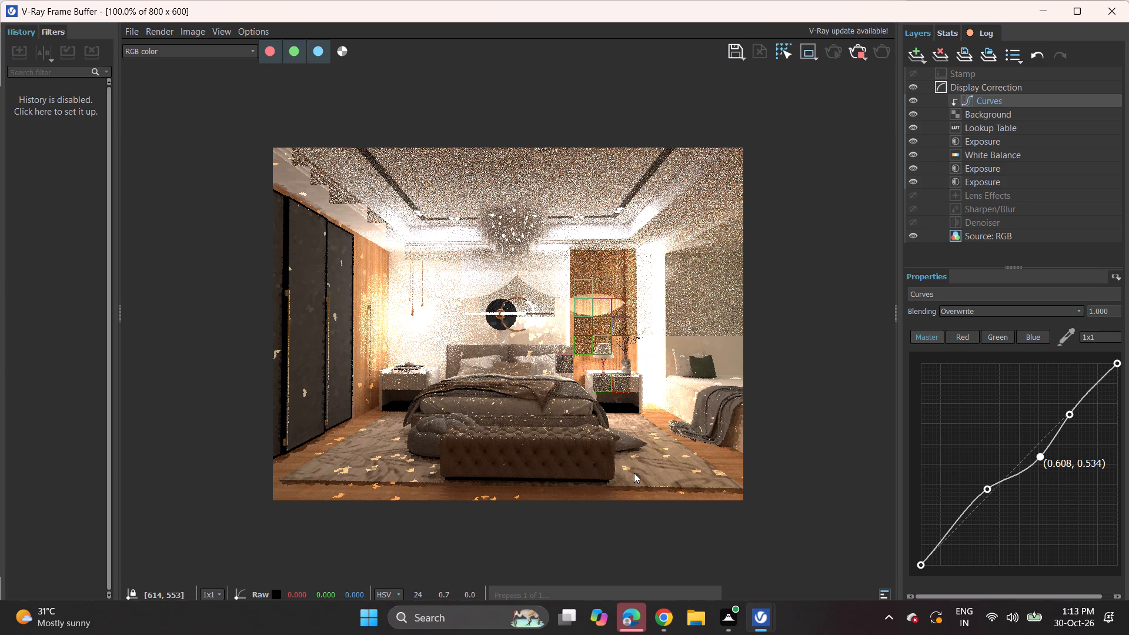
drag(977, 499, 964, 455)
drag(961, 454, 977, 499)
Set the exposure of the Exposure layer directly below White Balance to about 2.815.
click(978, 165)
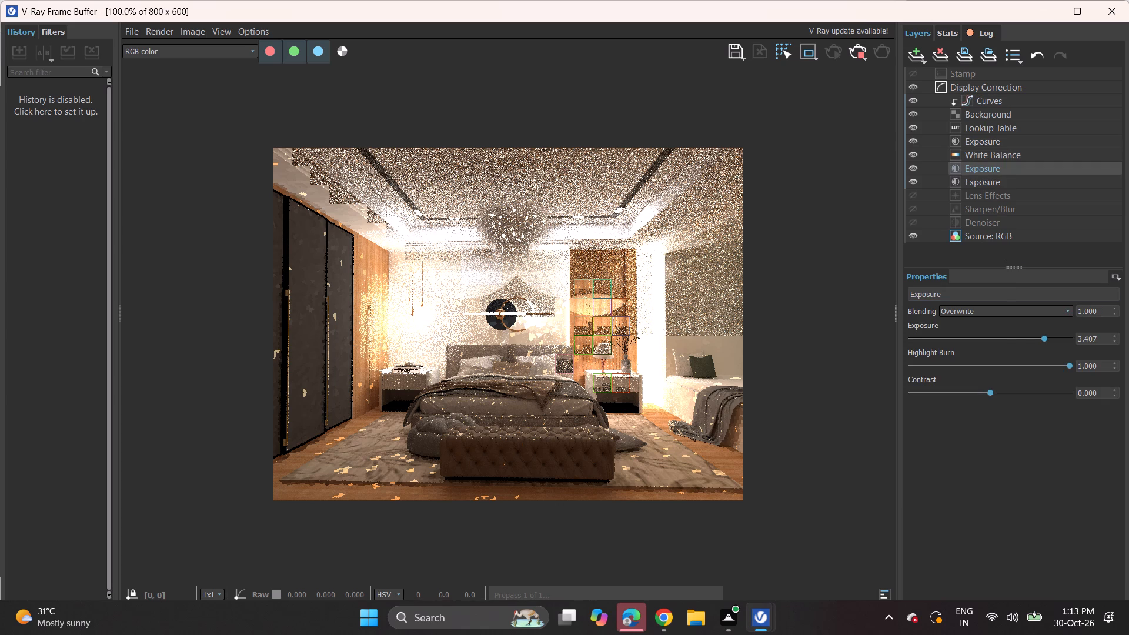
drag(1058, 338, 1070, 338)
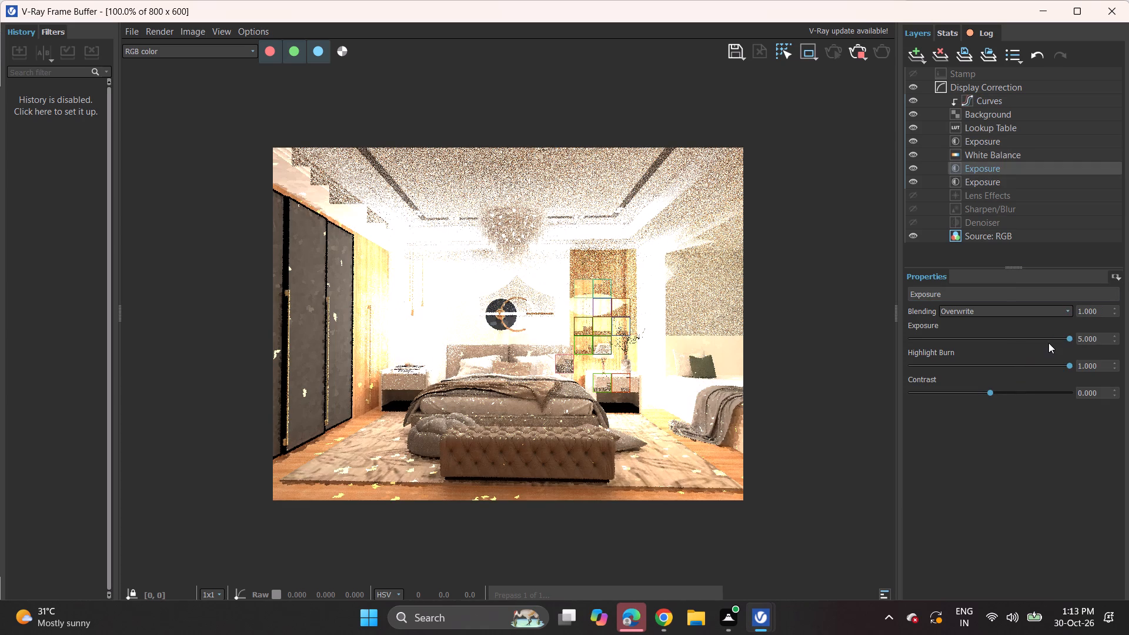
click(1048, 343)
click(1036, 332)
click(1035, 338)
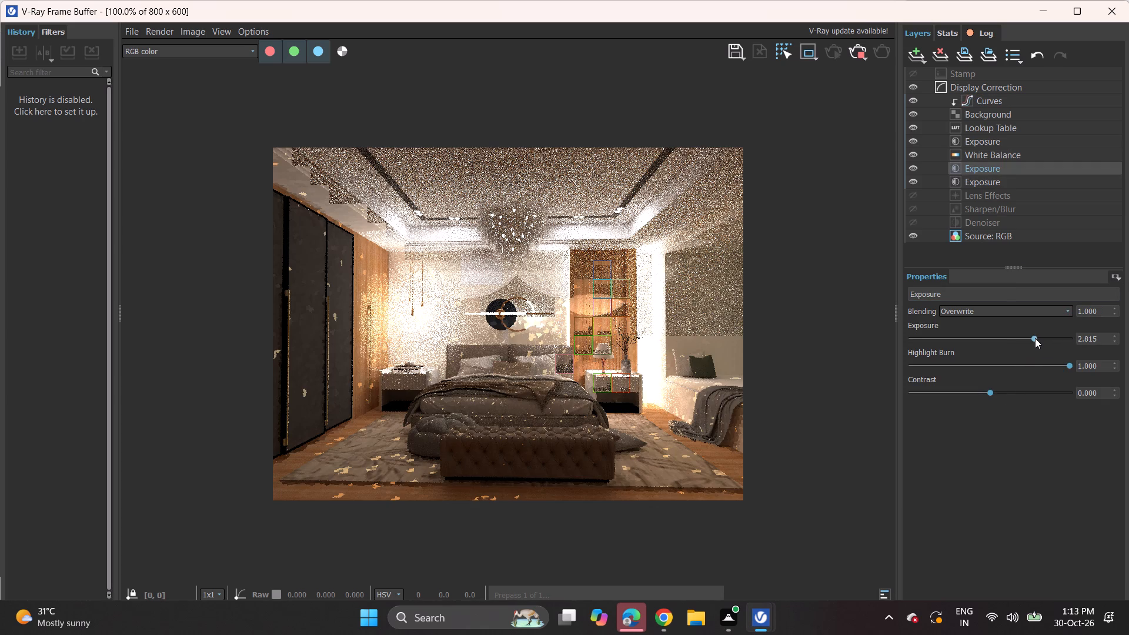
Raise the exposure of the Exposure layer directly below White Balance to about 3.333.
click(1043, 340)
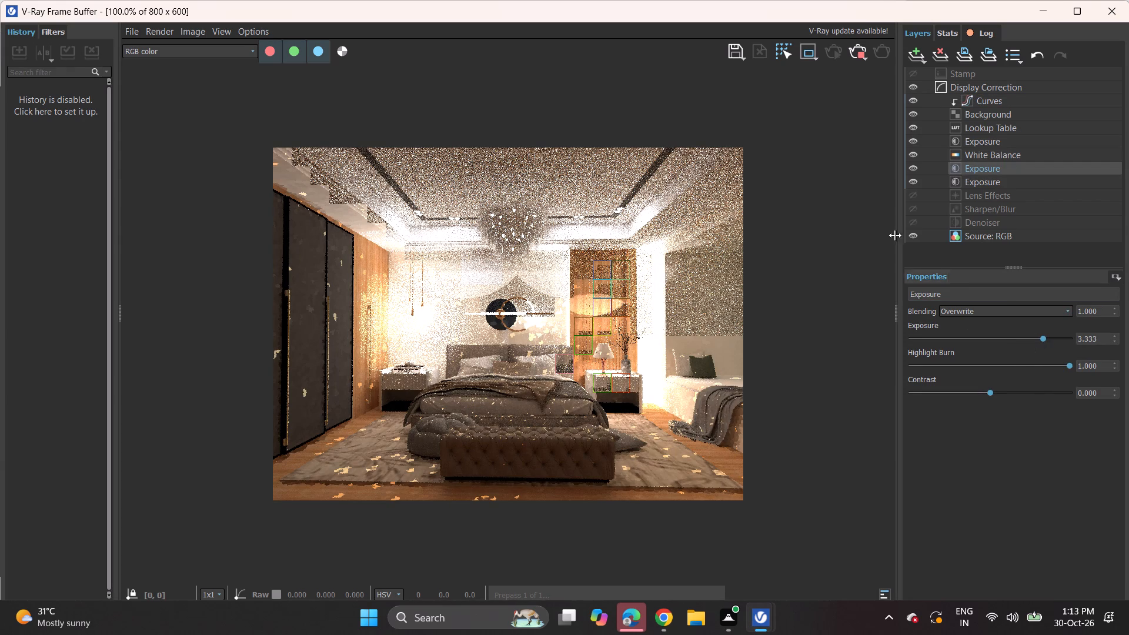
Try brighter and darker display exposures on the Display Correction layer and settle on about 0.037.
click(995, 92)
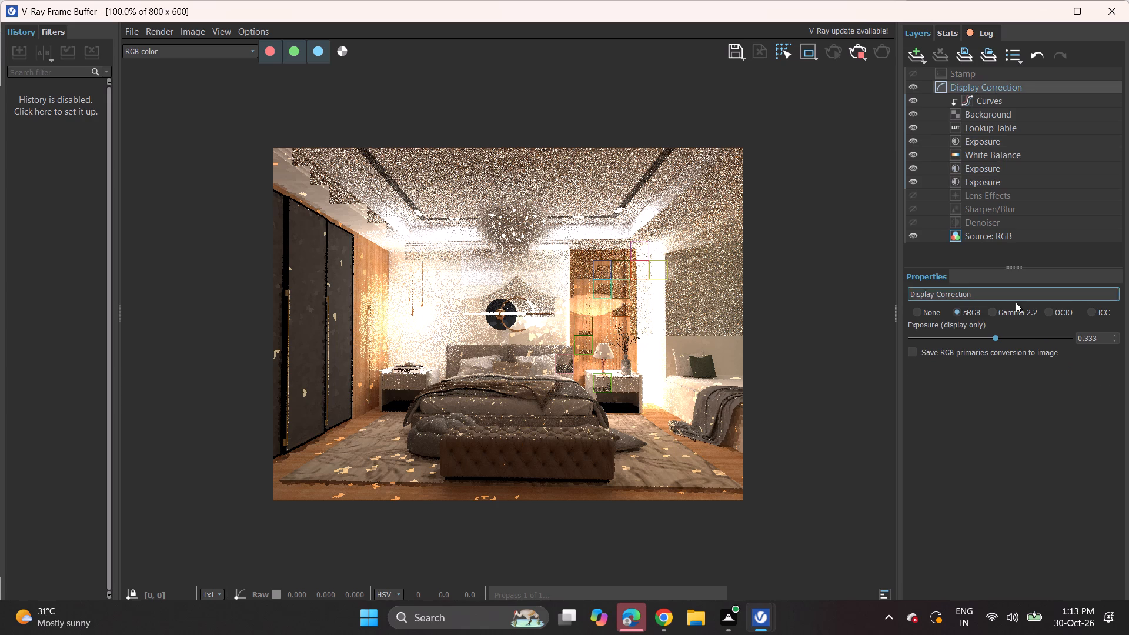
click(1019, 335)
drag(1028, 335, 1043, 336)
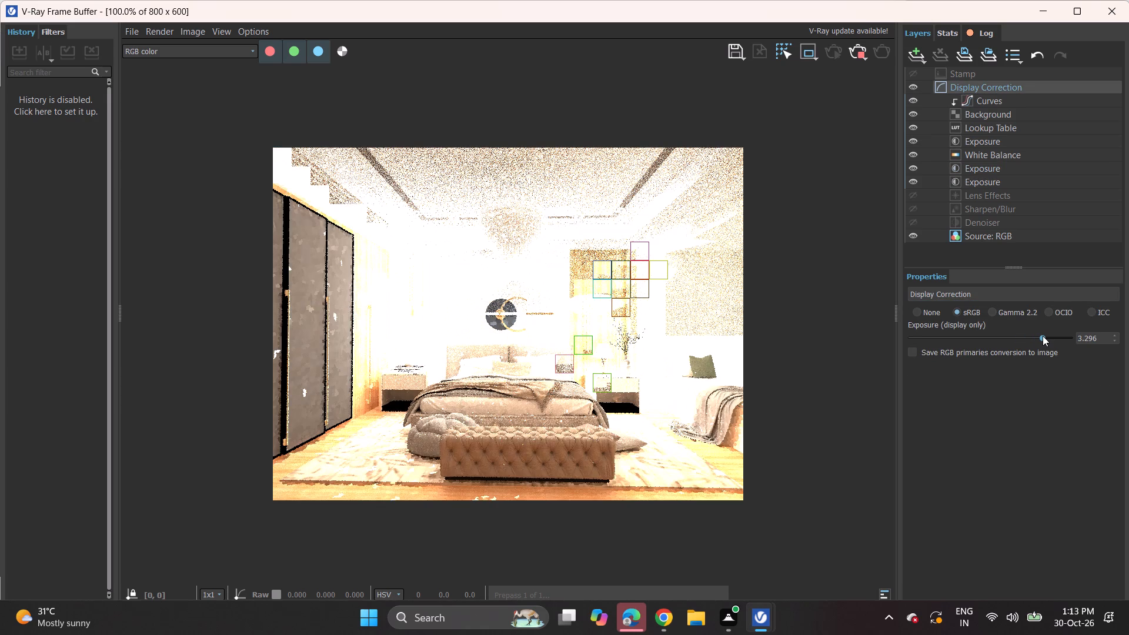
click(1017, 337)
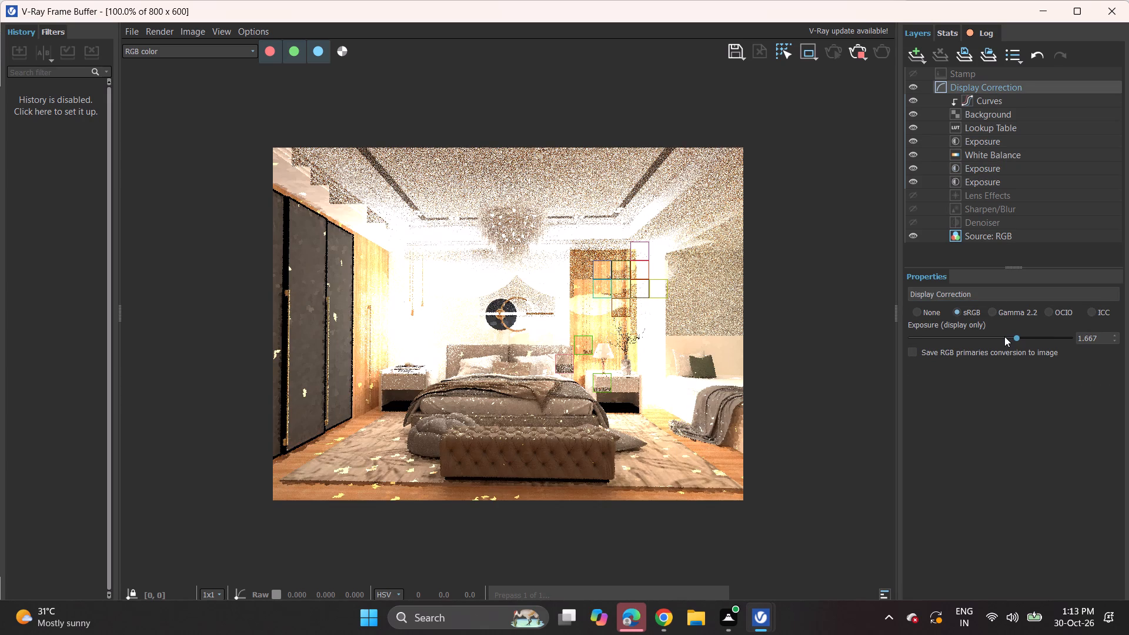
click(1003, 337)
click(957, 339)
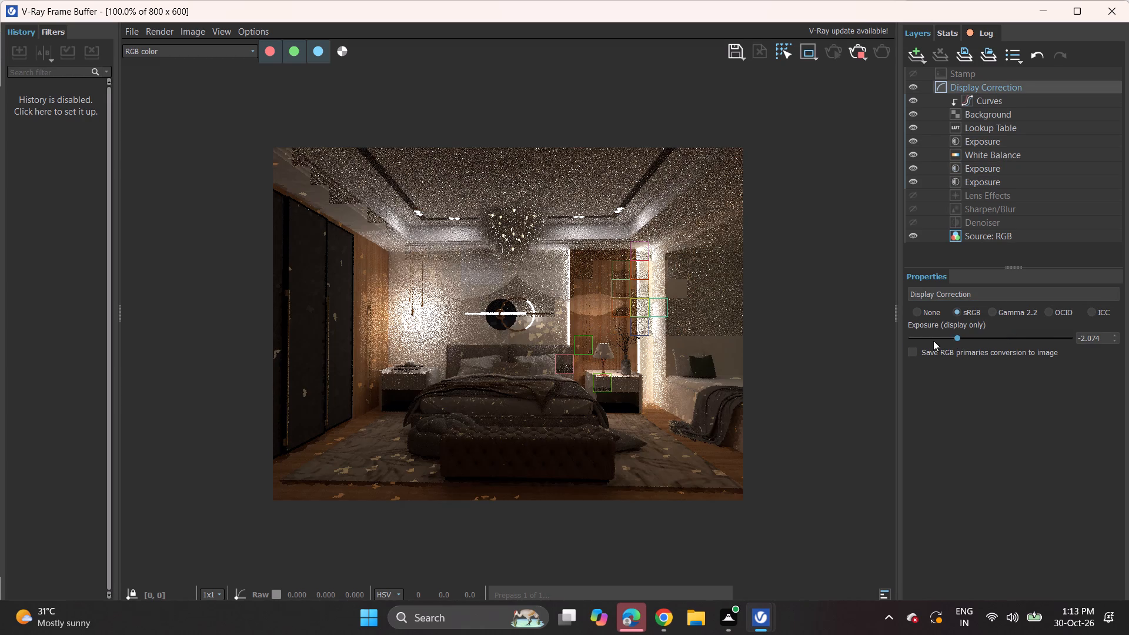
click(973, 342)
click(986, 339)
click(1007, 340)
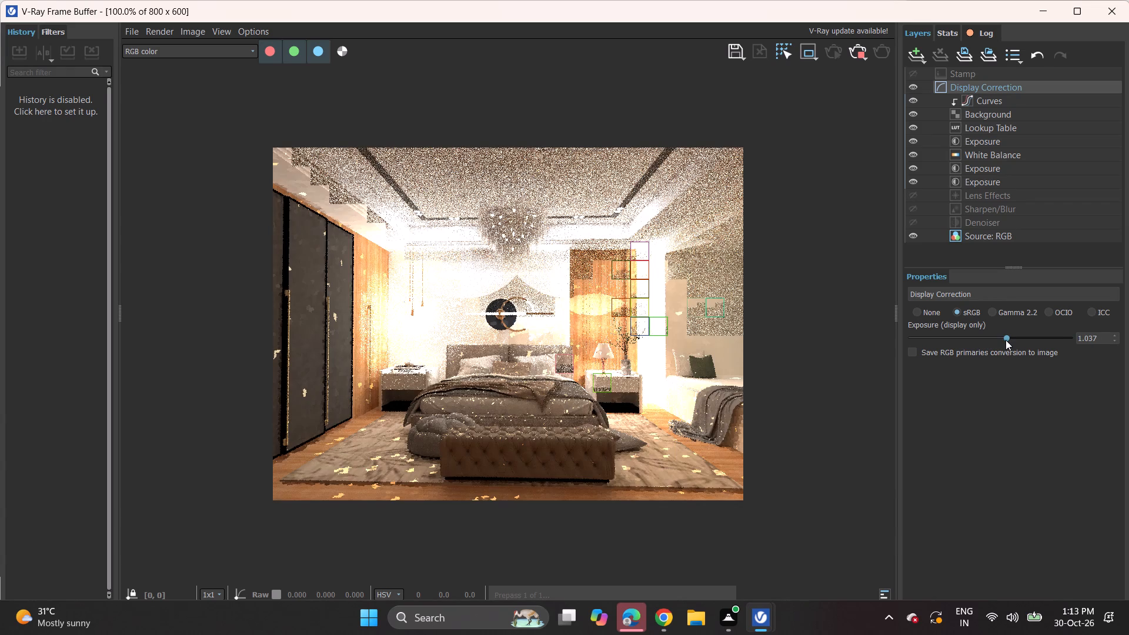
click(987, 342)
click(987, 337)
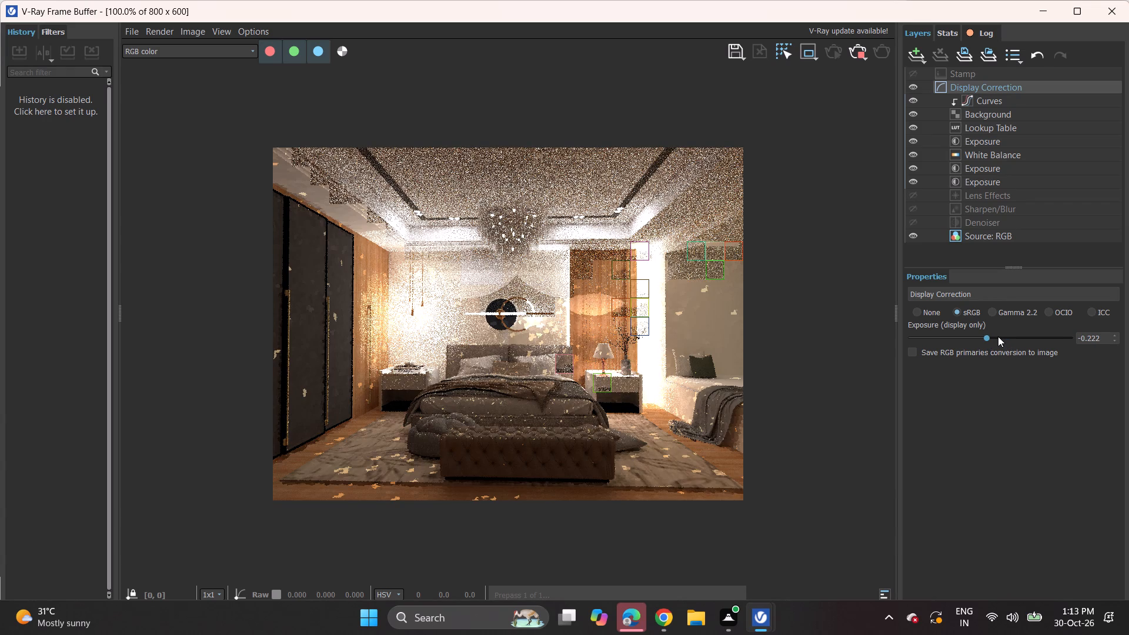
click(1004, 337)
click(1011, 337)
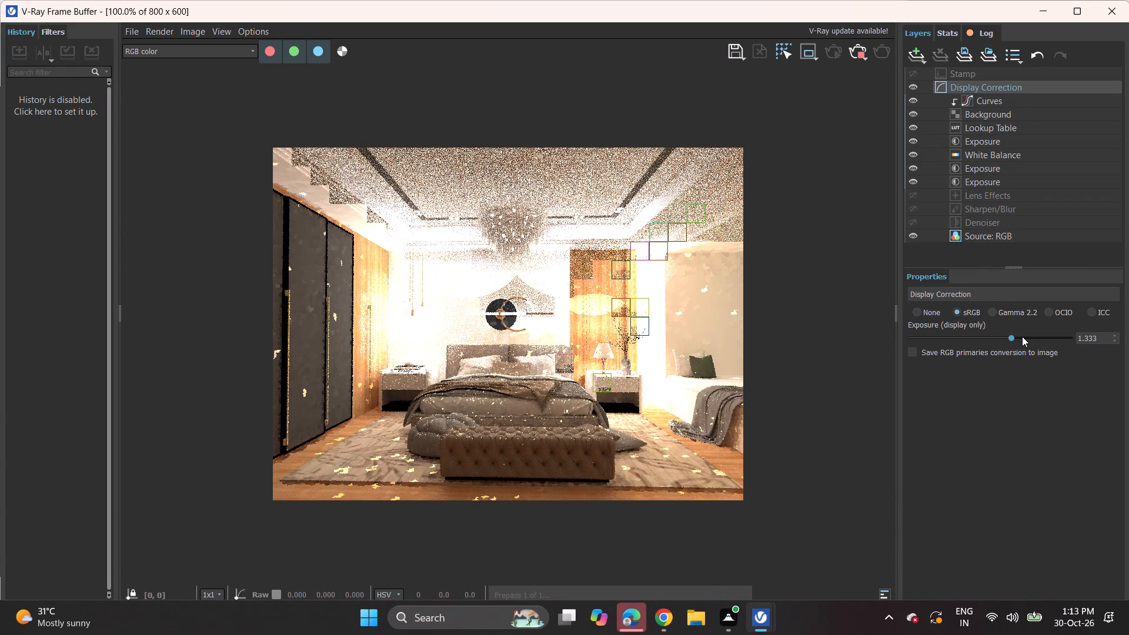
click(991, 336)
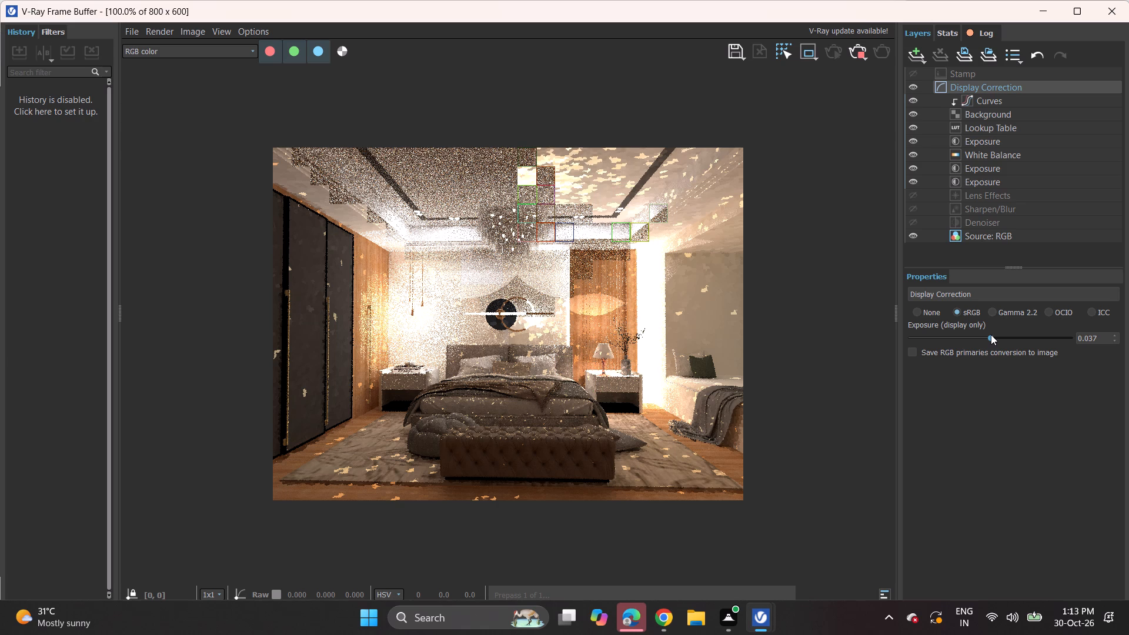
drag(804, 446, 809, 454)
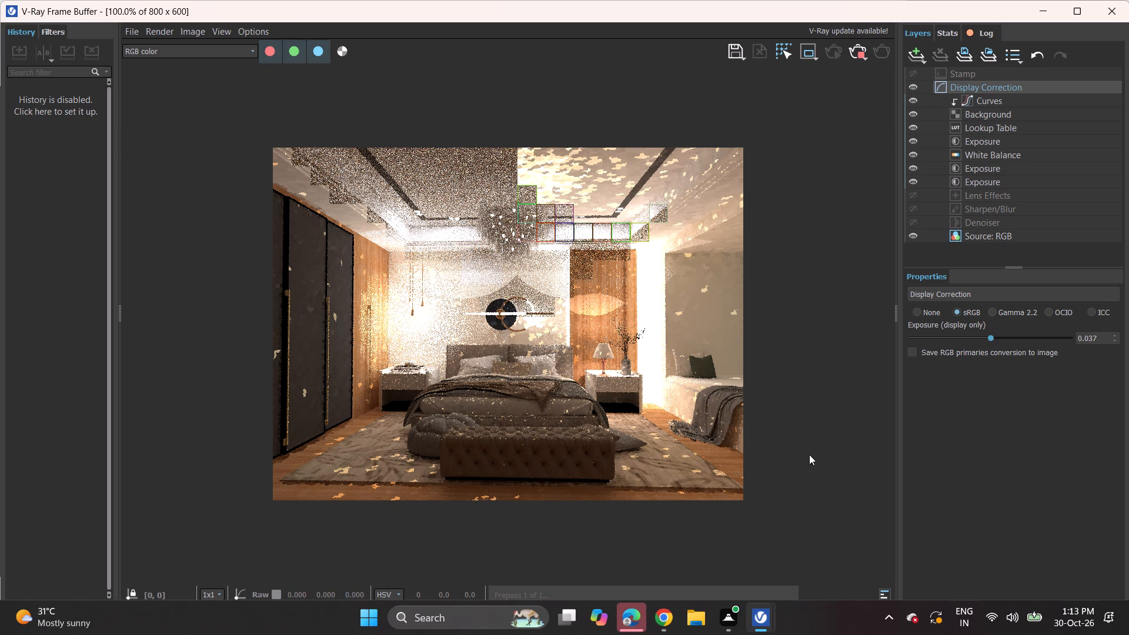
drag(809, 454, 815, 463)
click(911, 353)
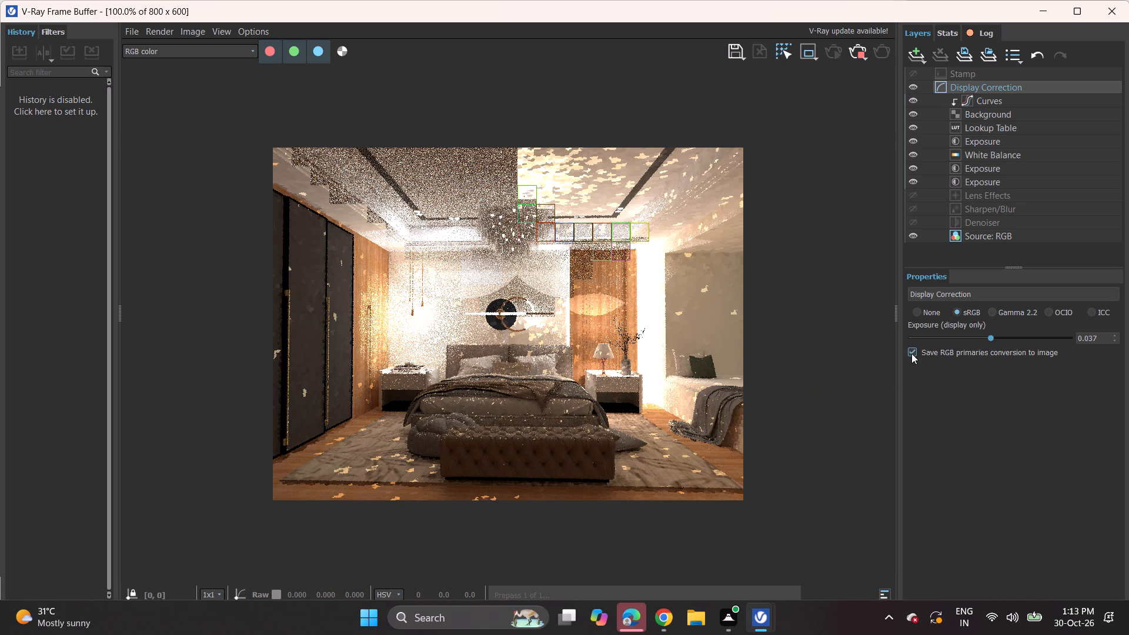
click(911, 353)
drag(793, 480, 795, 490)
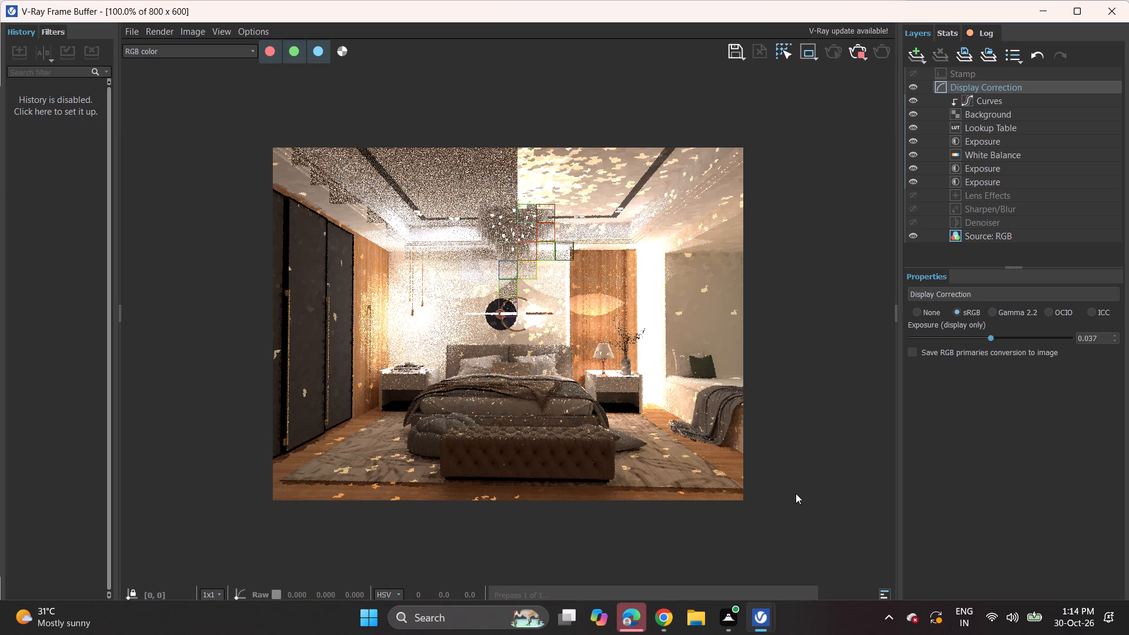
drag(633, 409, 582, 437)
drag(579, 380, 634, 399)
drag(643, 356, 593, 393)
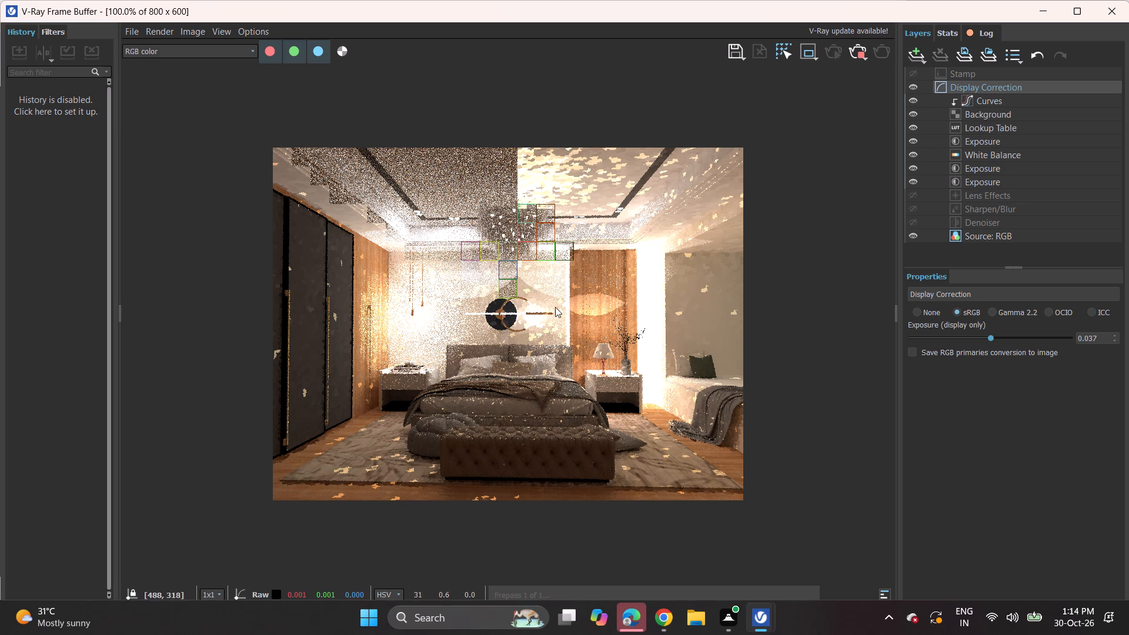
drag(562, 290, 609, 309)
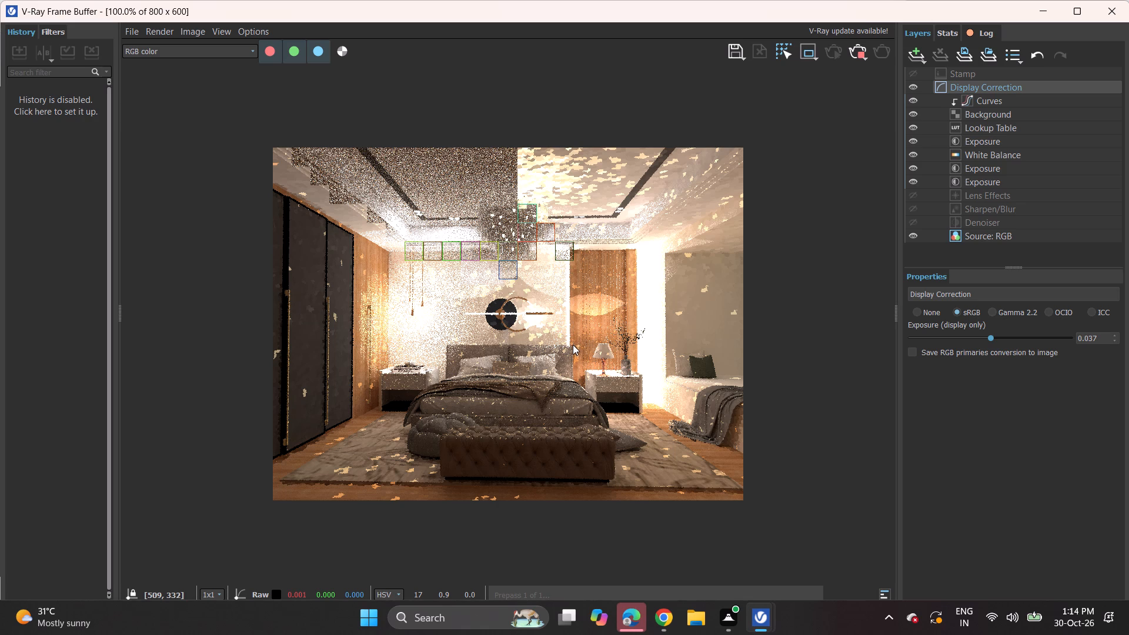
Switch to SketchUp, turn off Safe Frame in the V-Ray render output settings and minimise the Asset Editor.
click(1033, 11)
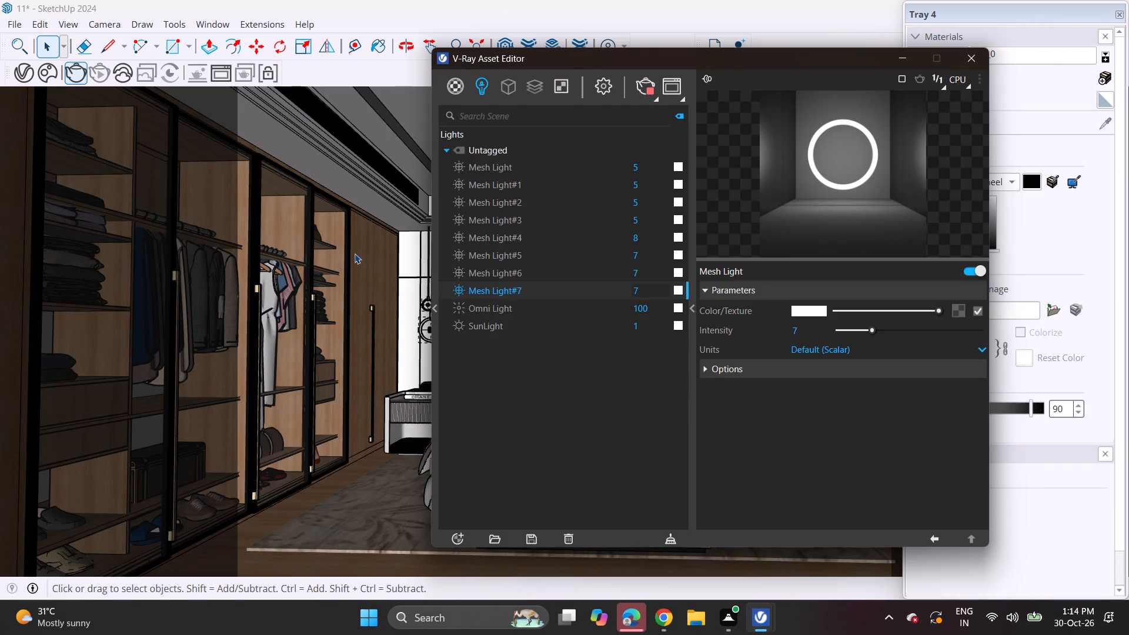
click(355, 253)
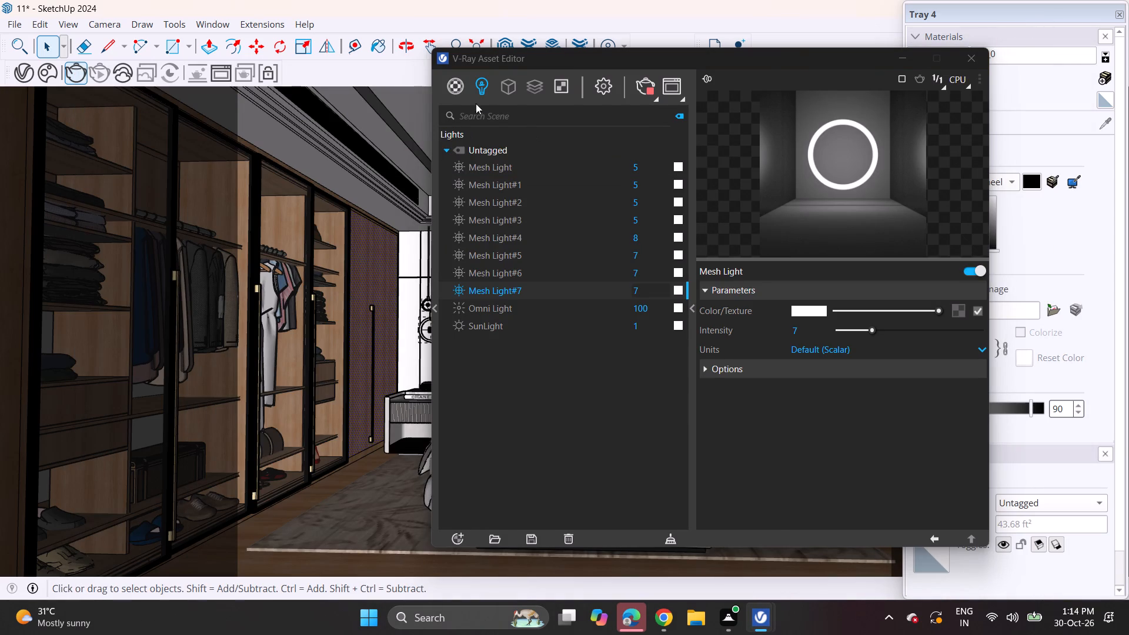
click(607, 87)
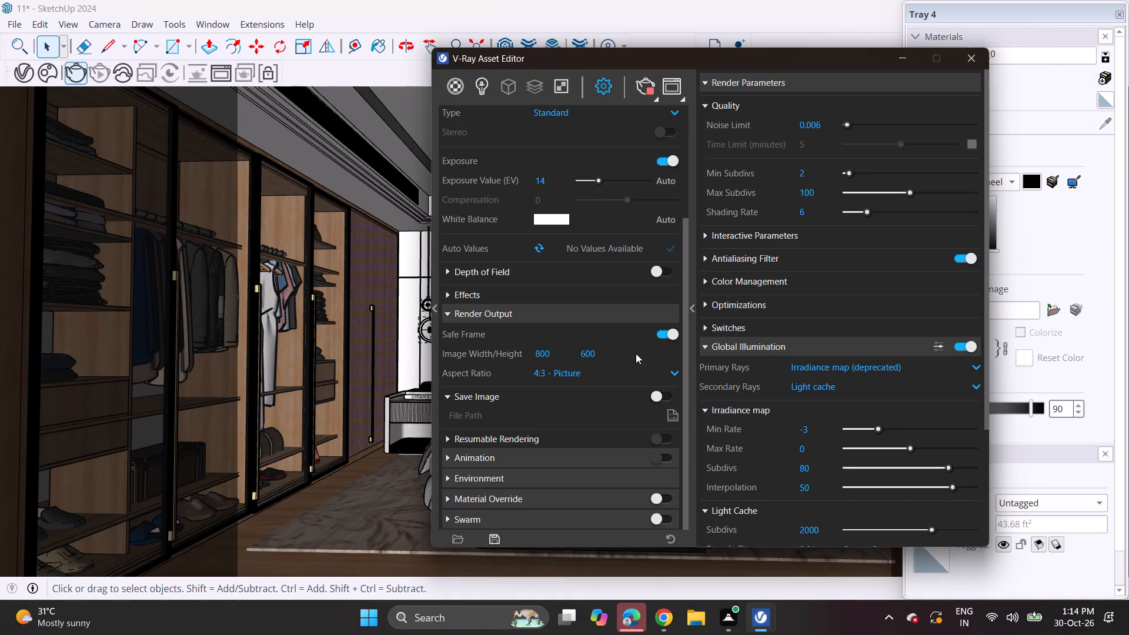
click(663, 329)
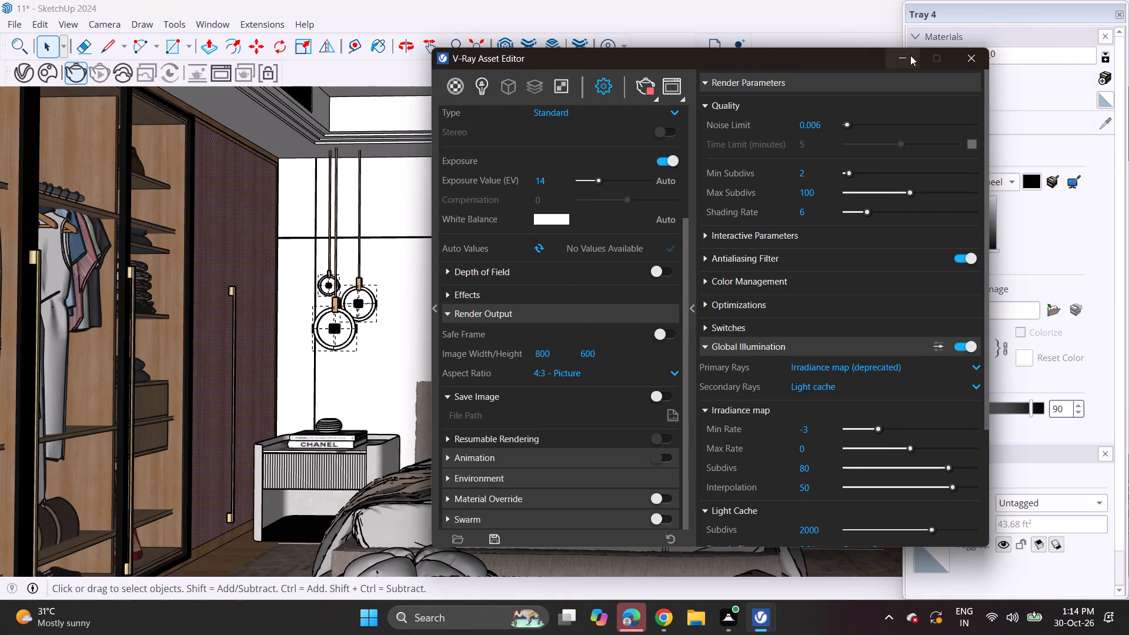
click(910, 55)
Close Tray 4 and frame the bedroom frontally with the wardrobe, bed wall, chandelier and window seat in view.
scroll(717, 300, down, 2)
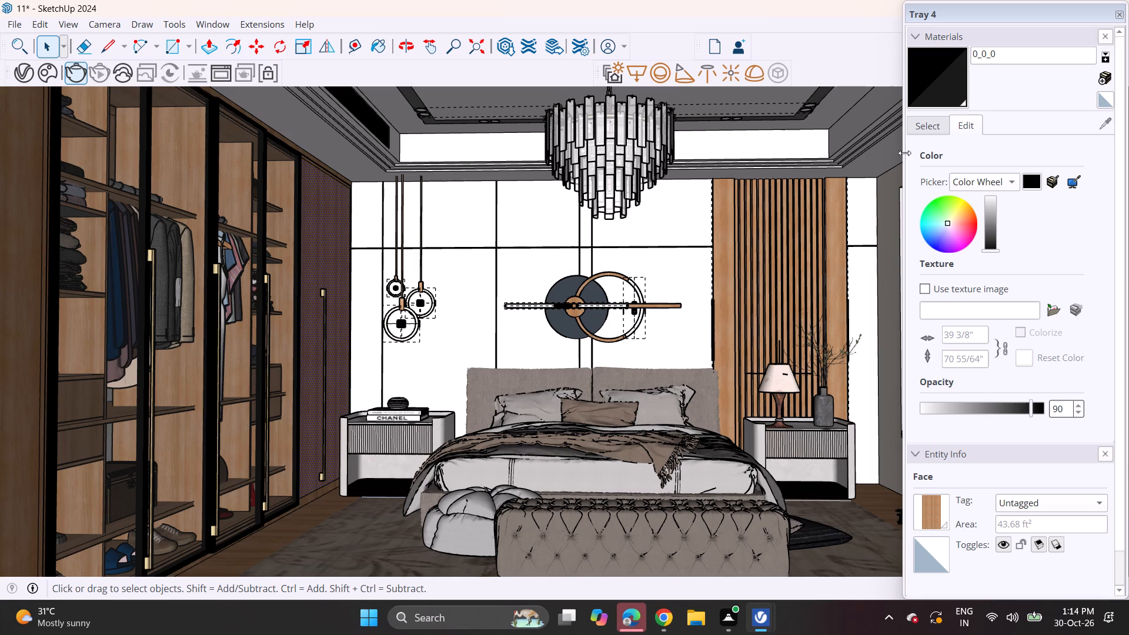
click(1114, 15)
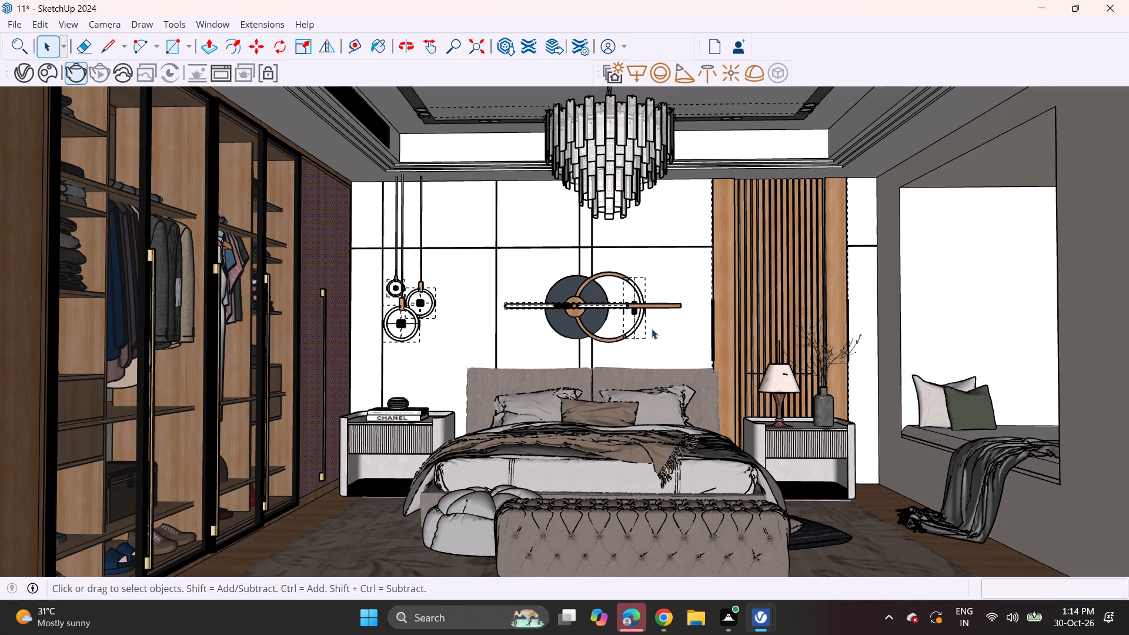
scroll(633, 319, down, 3)
shift+middle_drag(609, 319, 525, 333)
middle_drag(543, 336, 545, 337)
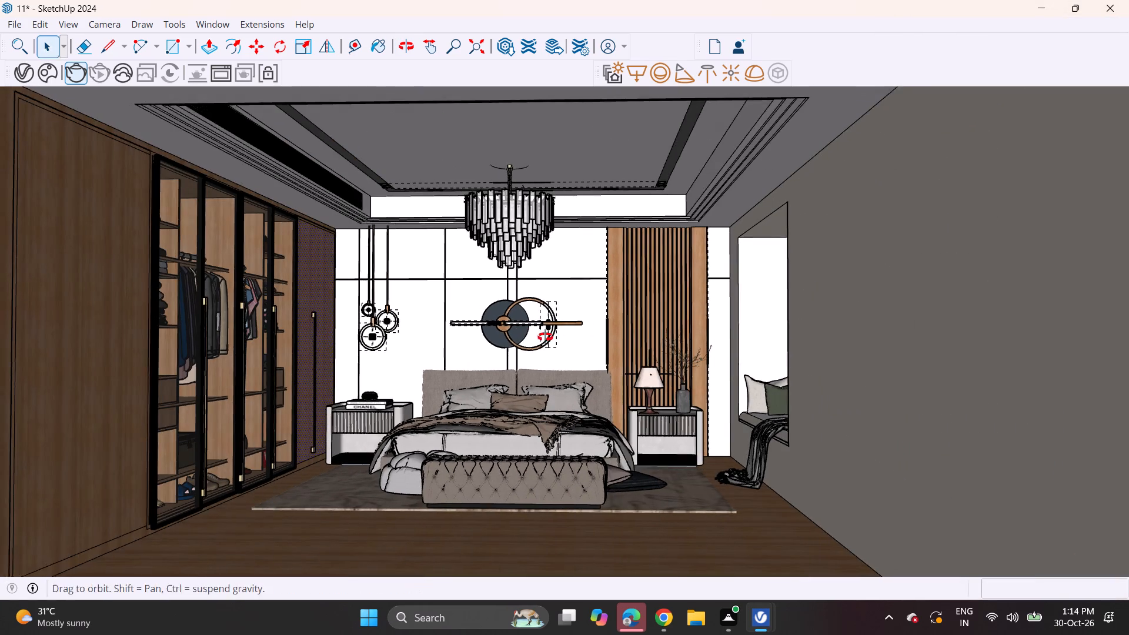
middle_drag(545, 337, 555, 336)
scroll(545, 332, up, 2)
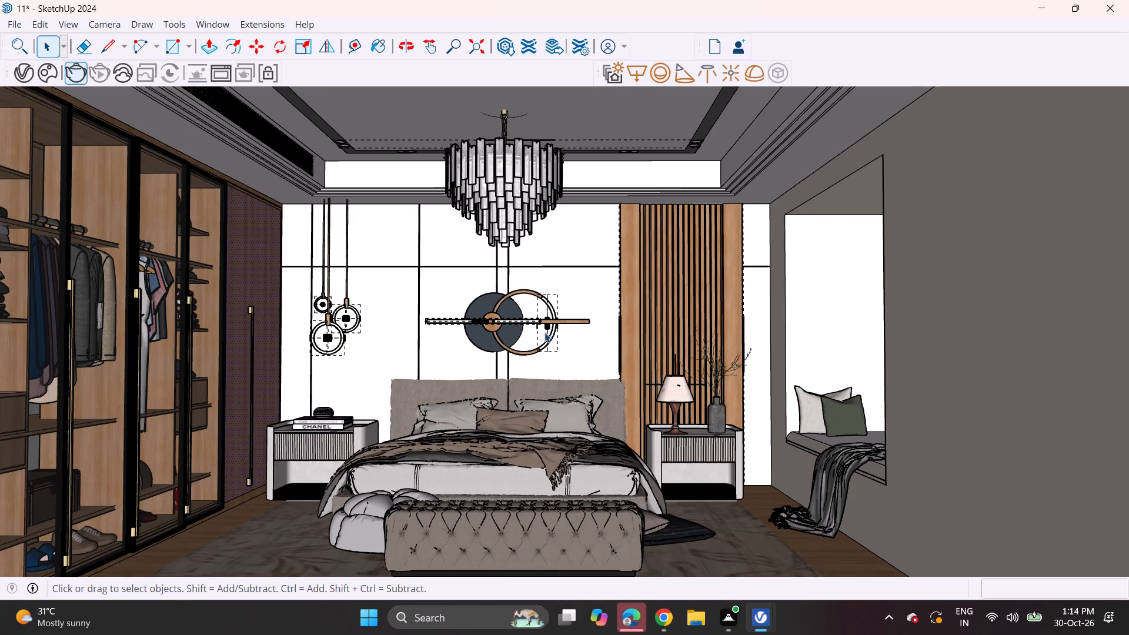
shift+middle_drag(545, 330, 554, 298)
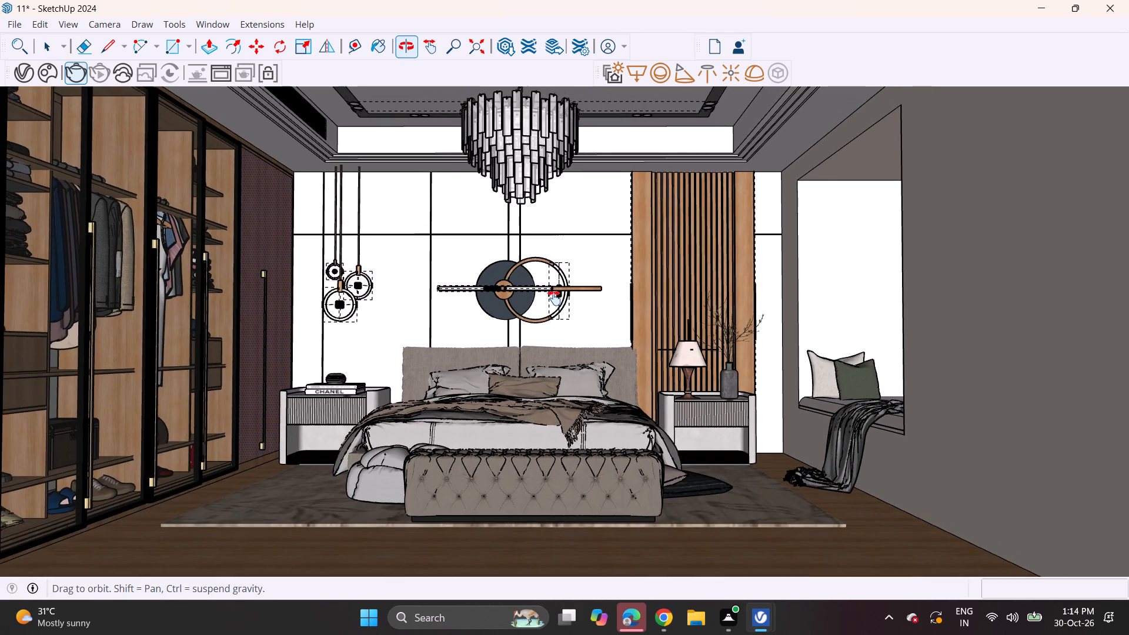
shift+middle_drag(554, 298, 553, 300)
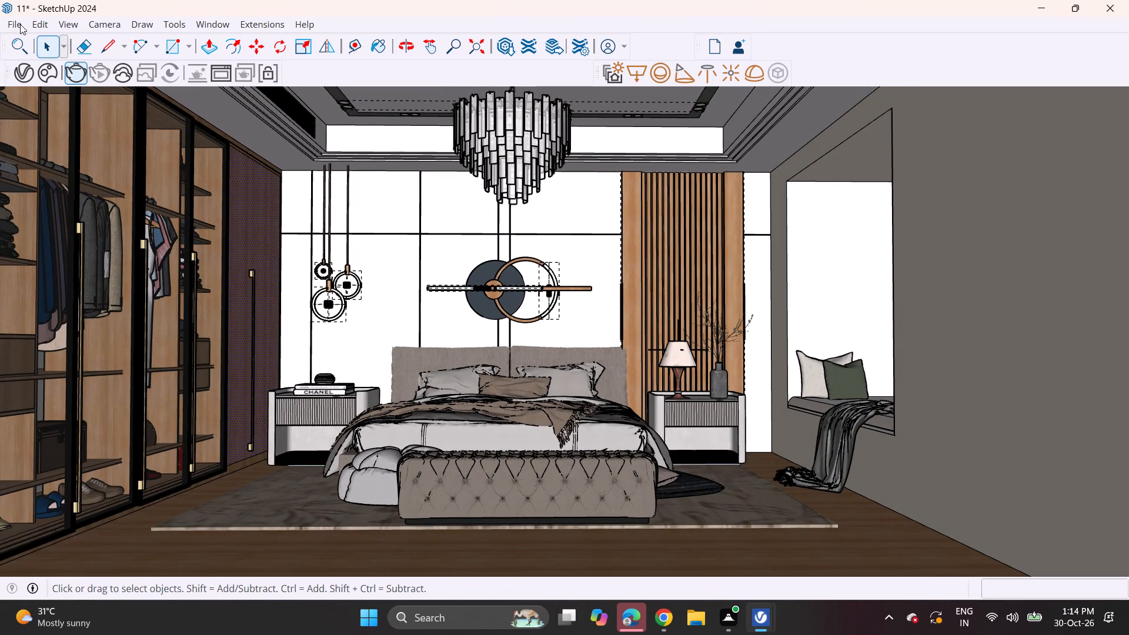
Save the model as INTERIOR OF BEDROOM, a SketchUp model, in the VAMSHI INTERIOR folder.
click(20, 24)
click(38, 121)
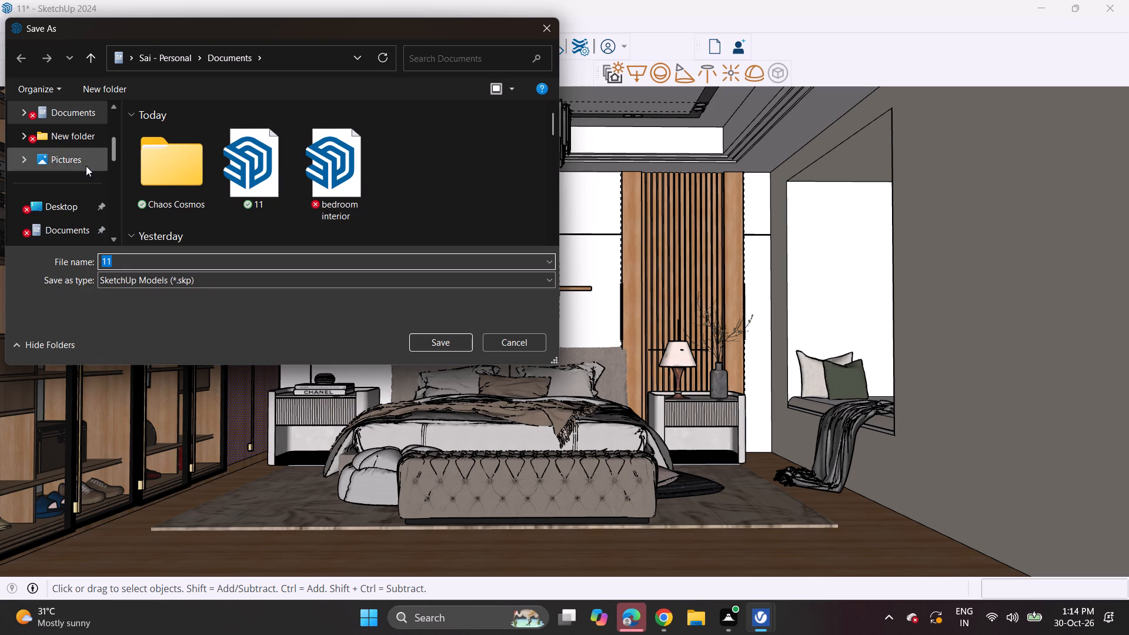
scroll(80, 214, down, 4)
click(81, 132)
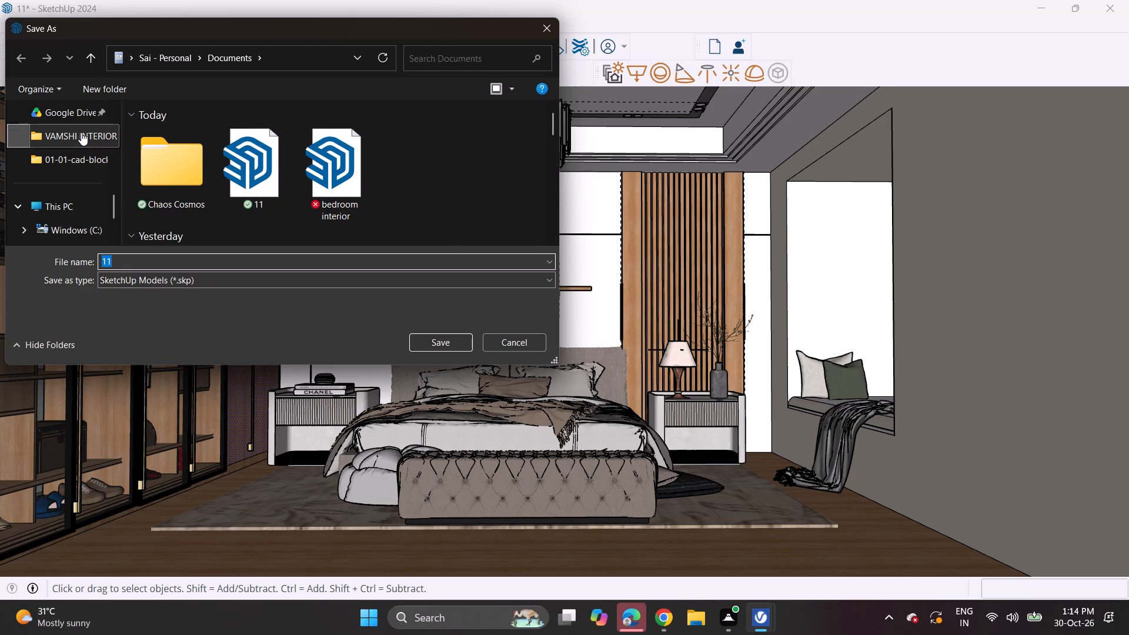
click(340, 258)
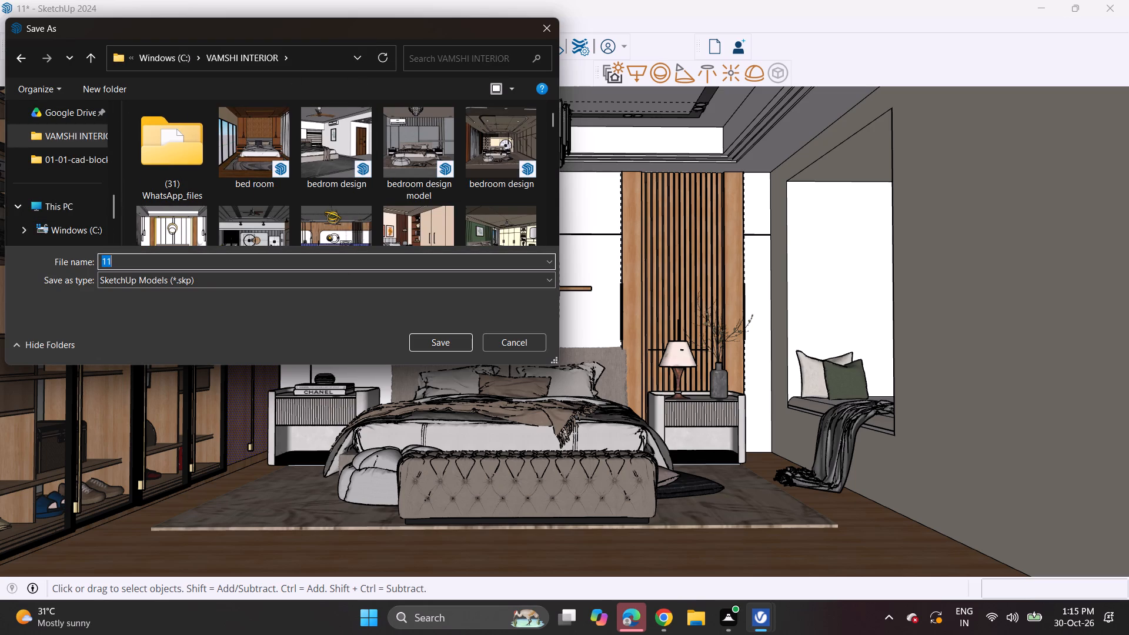
key(BackSpace)
key(BackSpace)
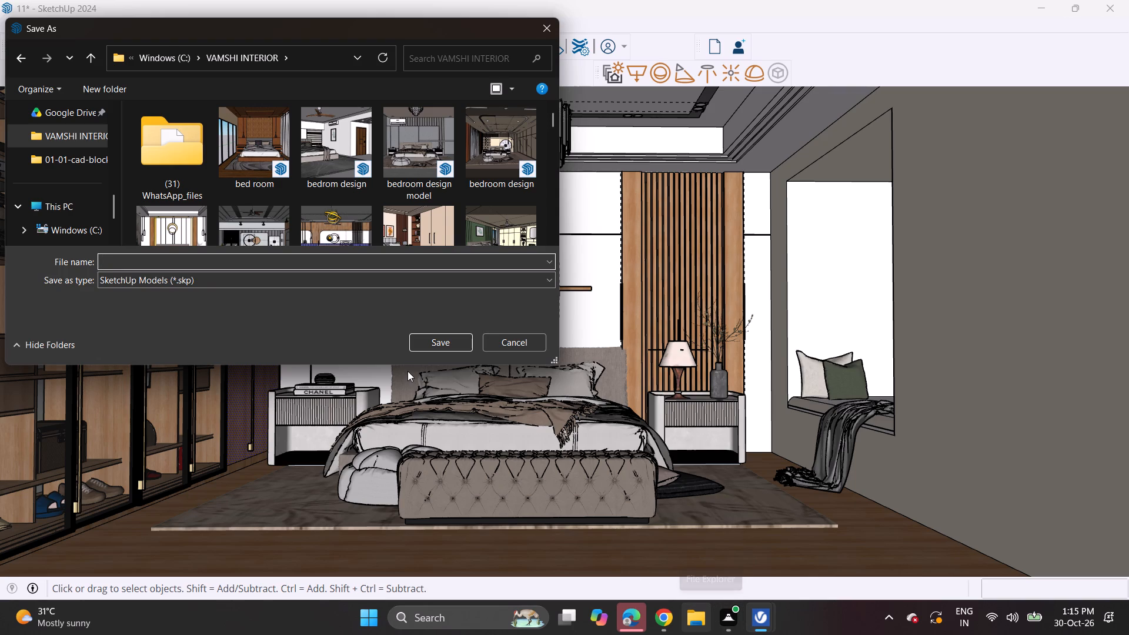
text(INTERIOR OF)
key(space)
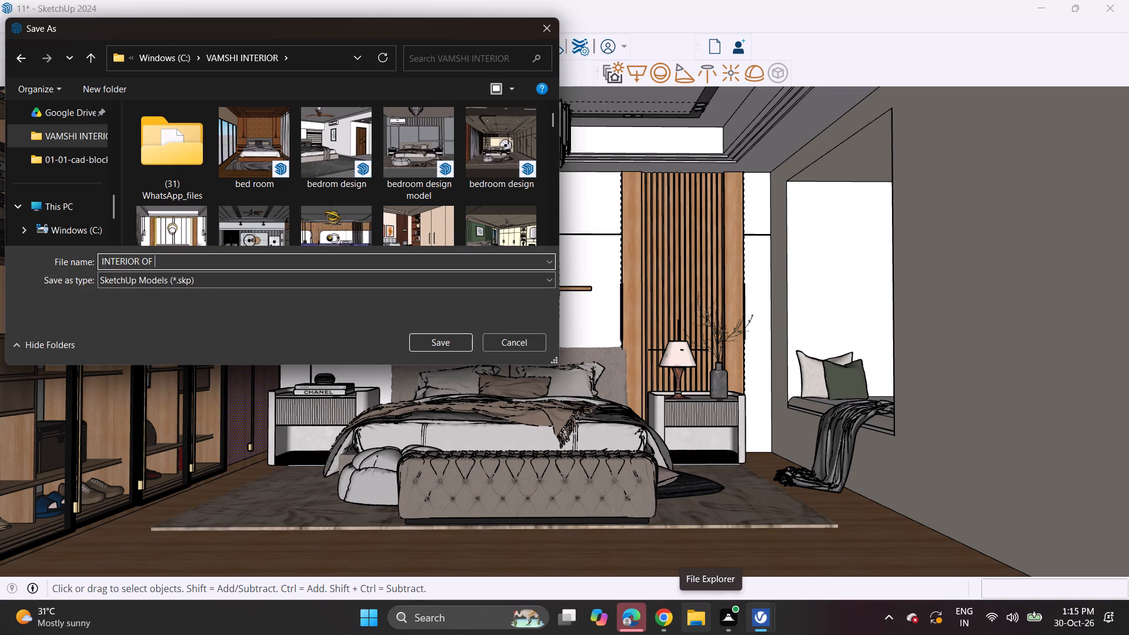
text(BEDROOM)
click(450, 337)
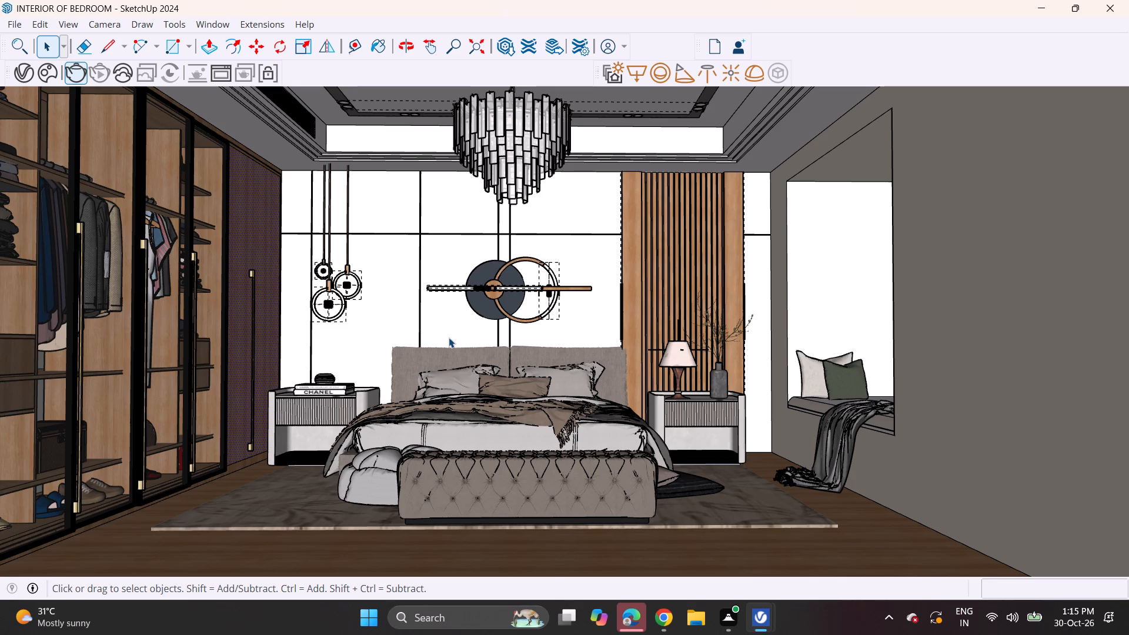
Export the current view as a 2D PNG graphic named INTERIOR OF BEDROOM in the VAMSHI INTERIOR folder.
click(17, 22)
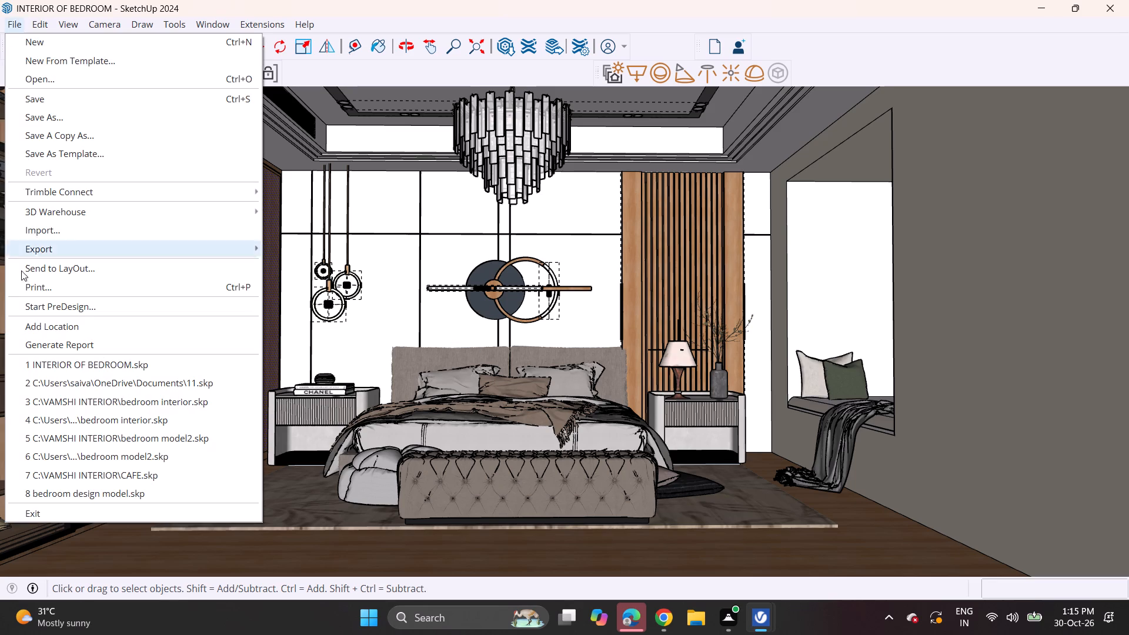
click(46, 253)
click(286, 270)
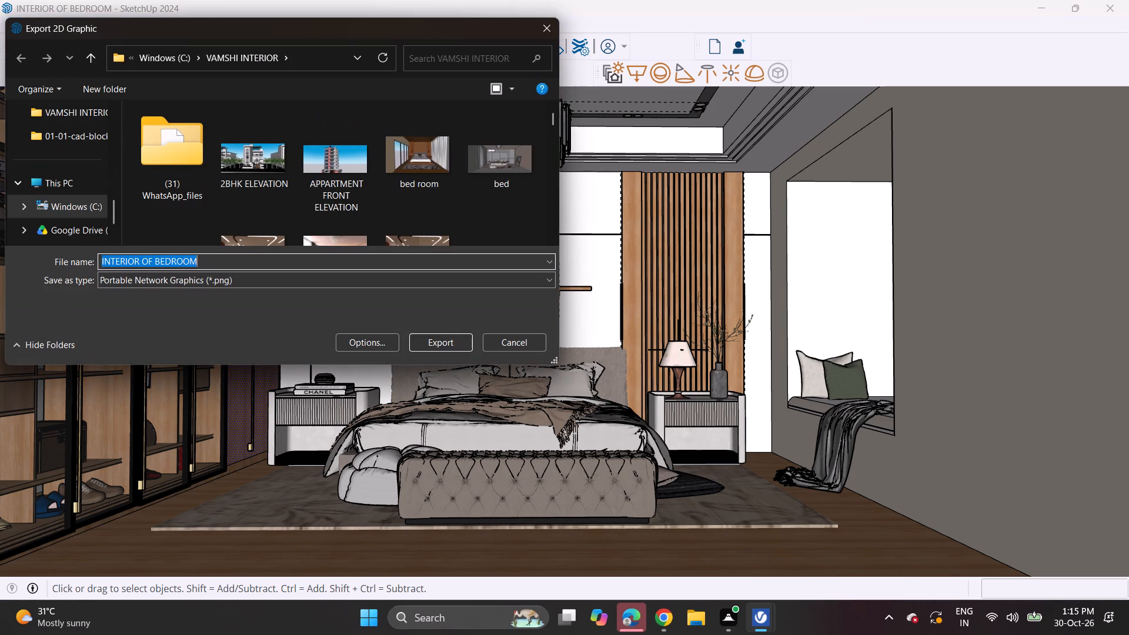
click(422, 339)
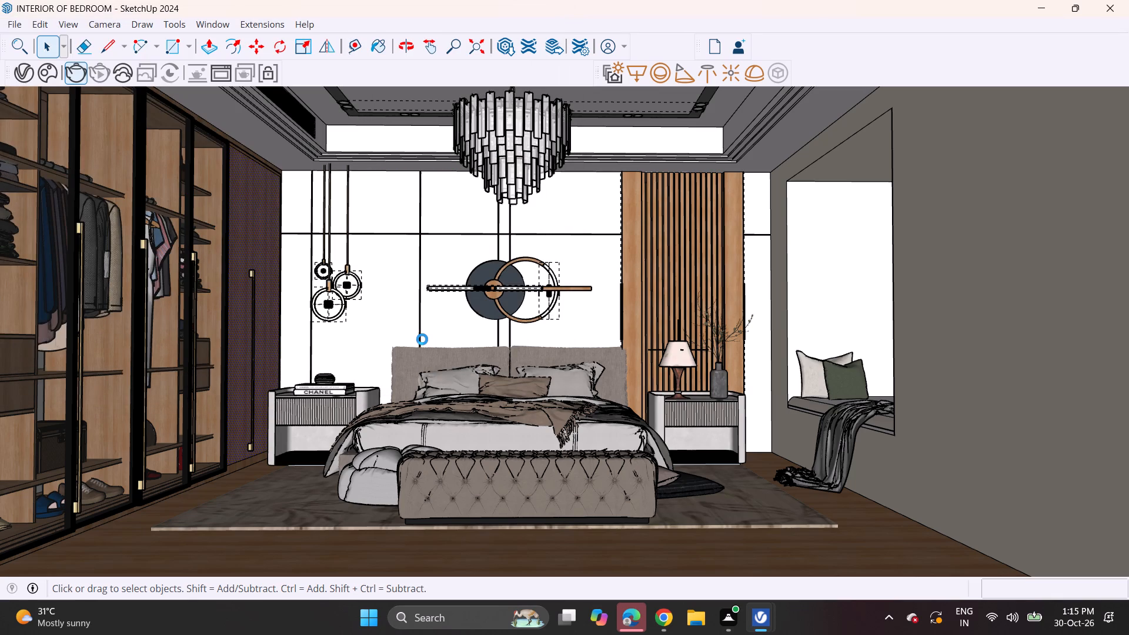